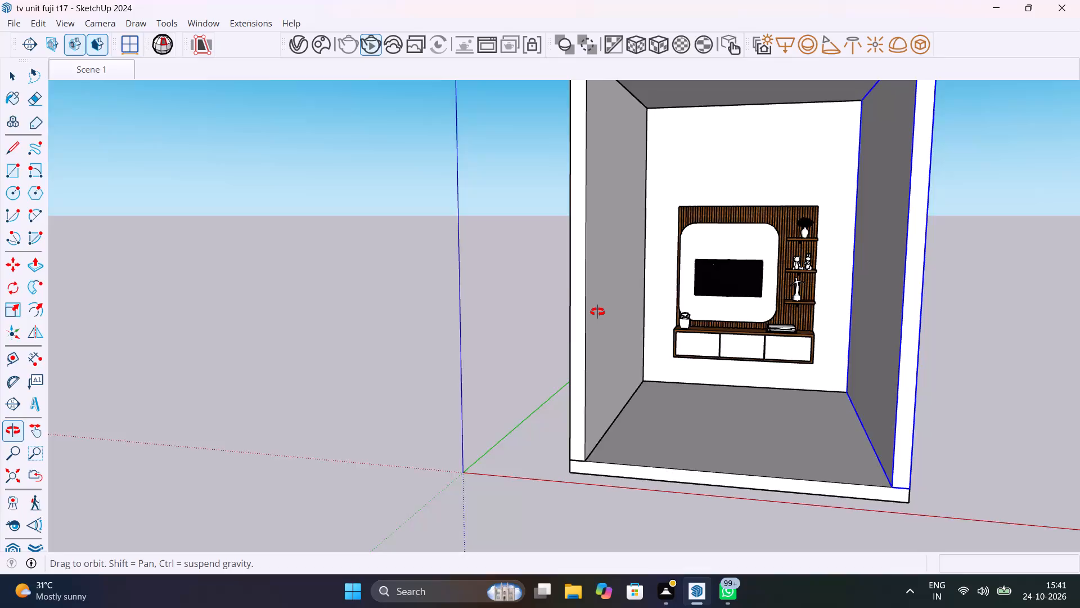
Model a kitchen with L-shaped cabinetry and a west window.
Save the current TV unit model.
key("ctrl+s")
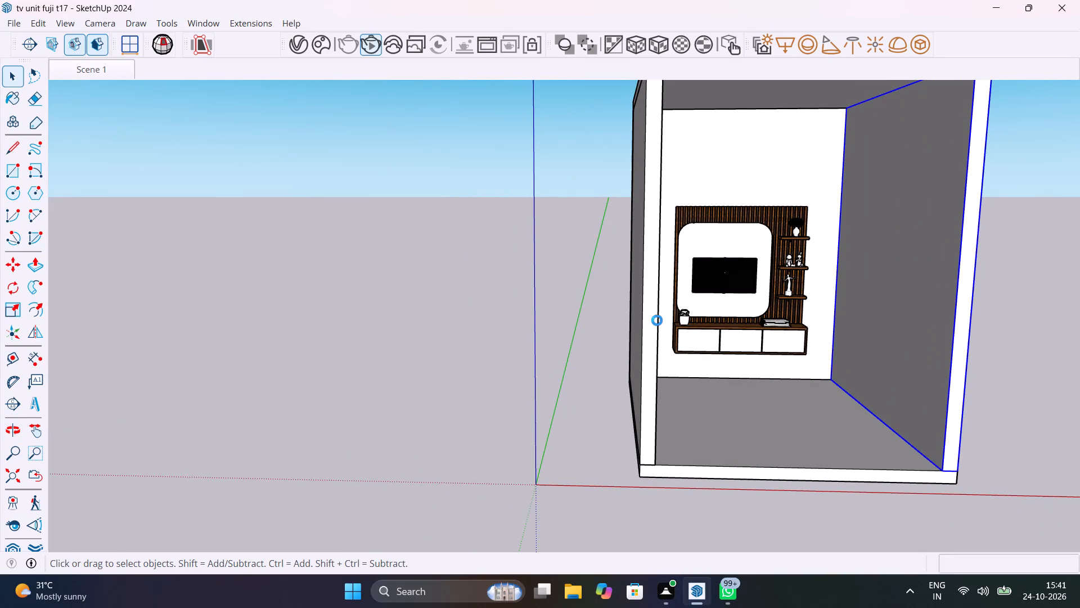
key("ctrl+s")
Start a new blank model.
left_click(8, 20)
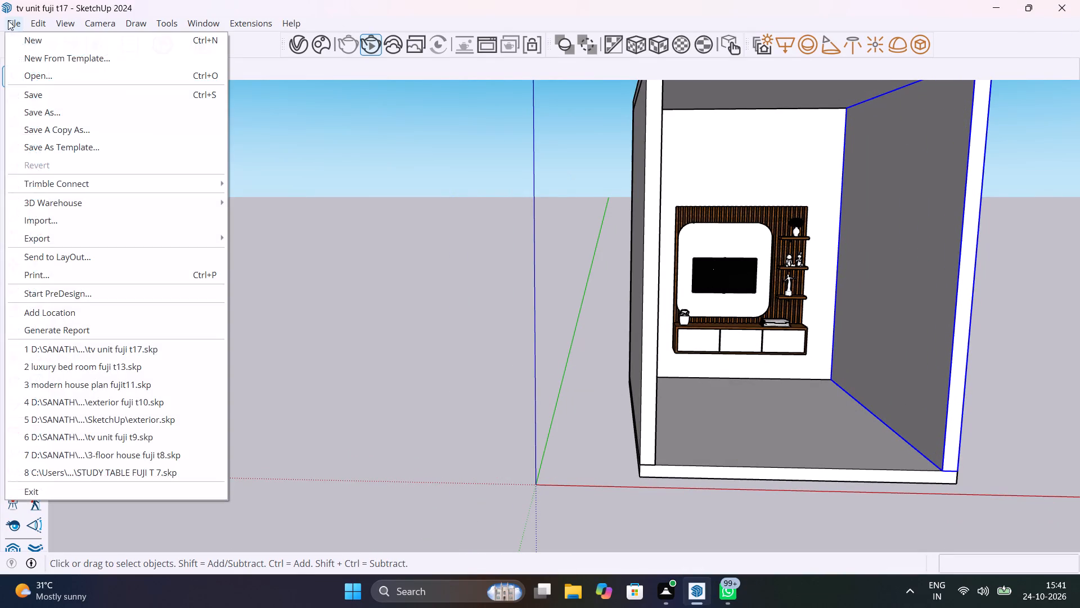
left_click(40, 41)
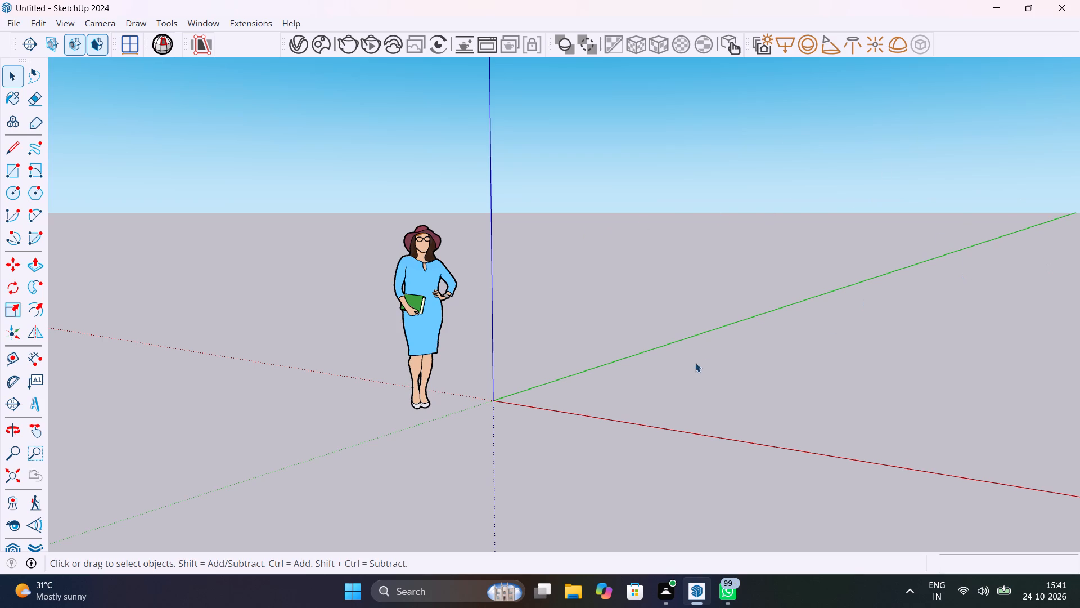
Place a guide parallel to the green axis, offset about 1' 11" from it in the positive red direction.
middle_click_drag(709, 366, 766, 419)
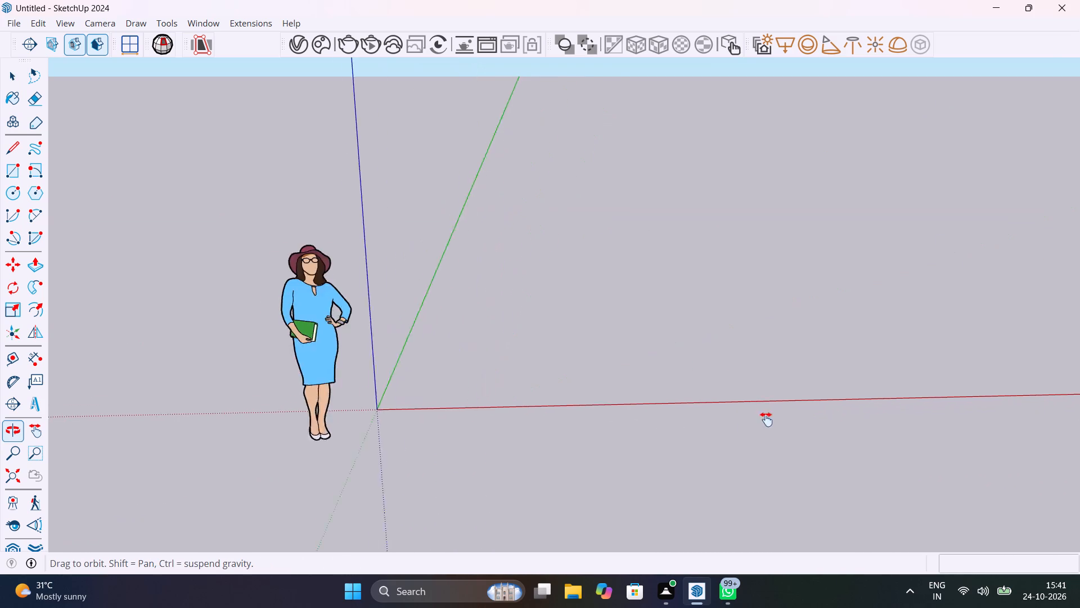
middle_click_drag(766, 419, 596, 438)
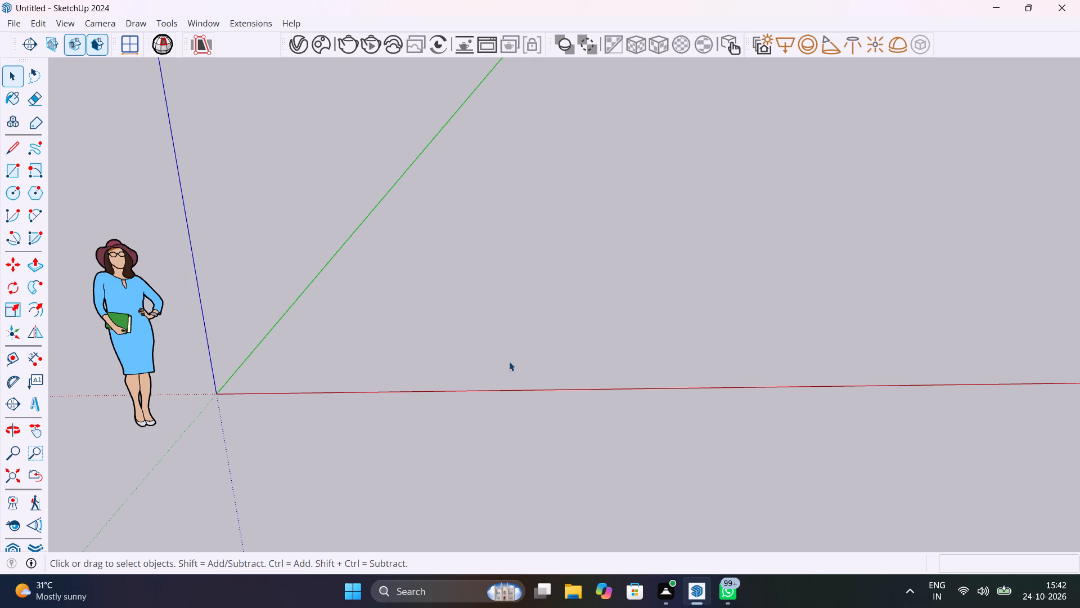
scroll(627, 412, "down", 2)
middle_click_drag(402, 334, 404, 333)
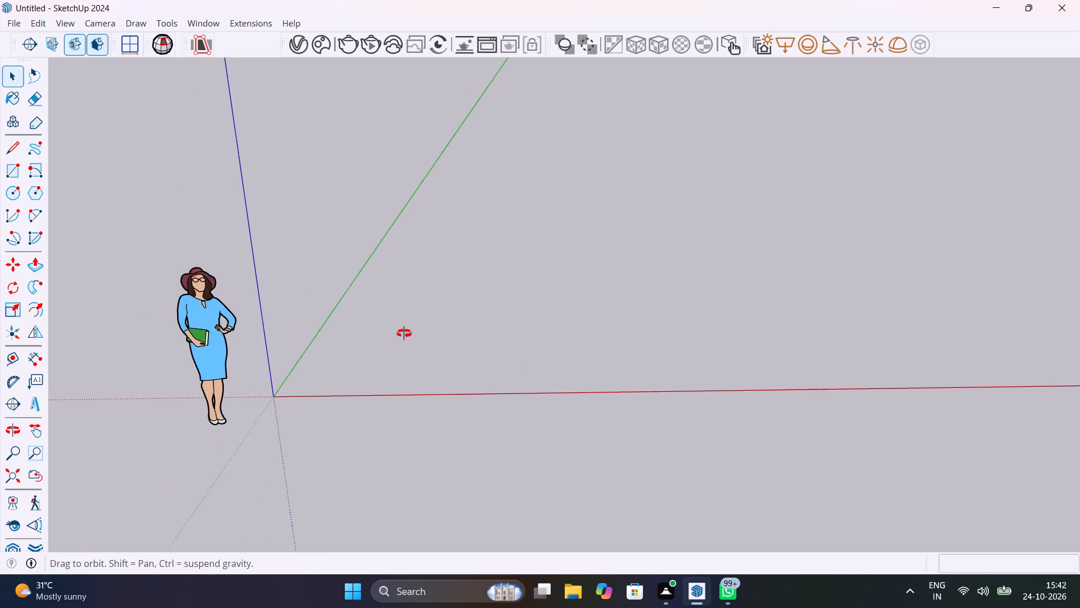
middle_click_drag(404, 333, 449, 326)
key("t")
left_click(319, 347)
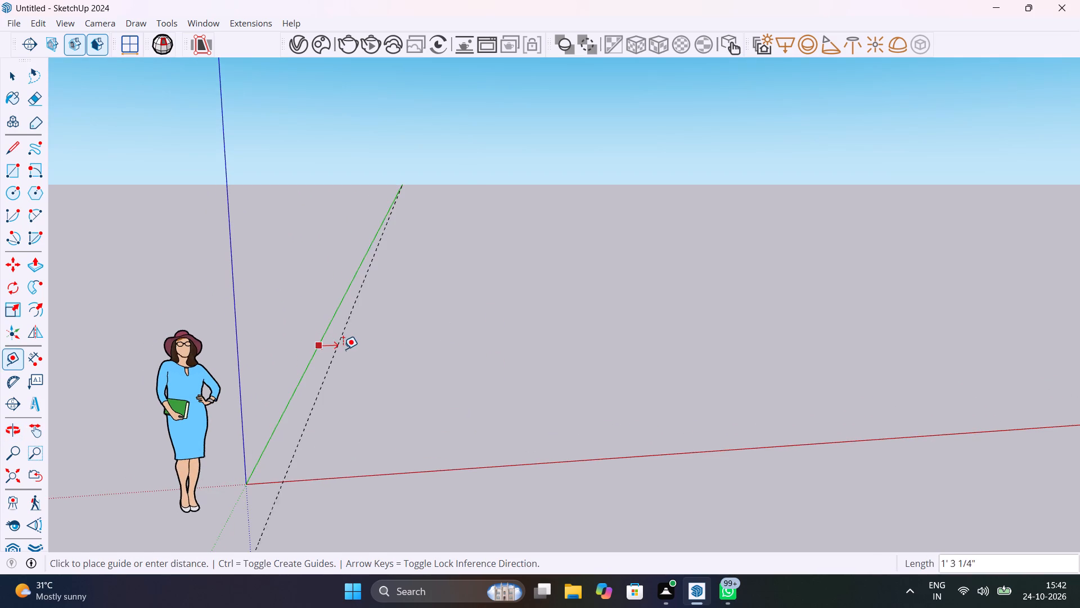
left_click(350, 351)
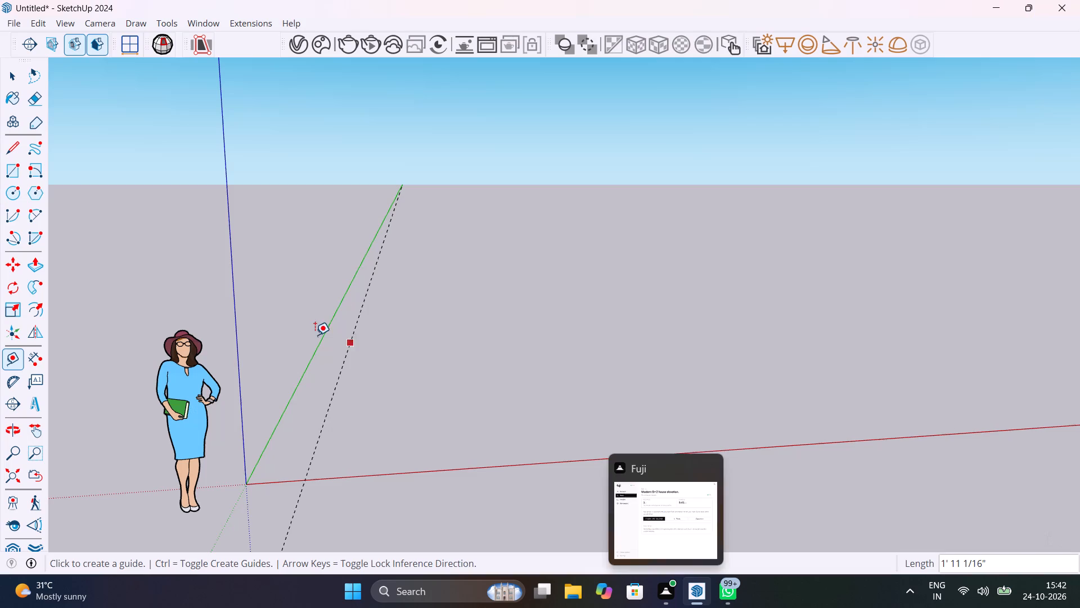
Add a second parallel guide 9" from the first one, on the side away from the green axis.
left_click(352, 352)
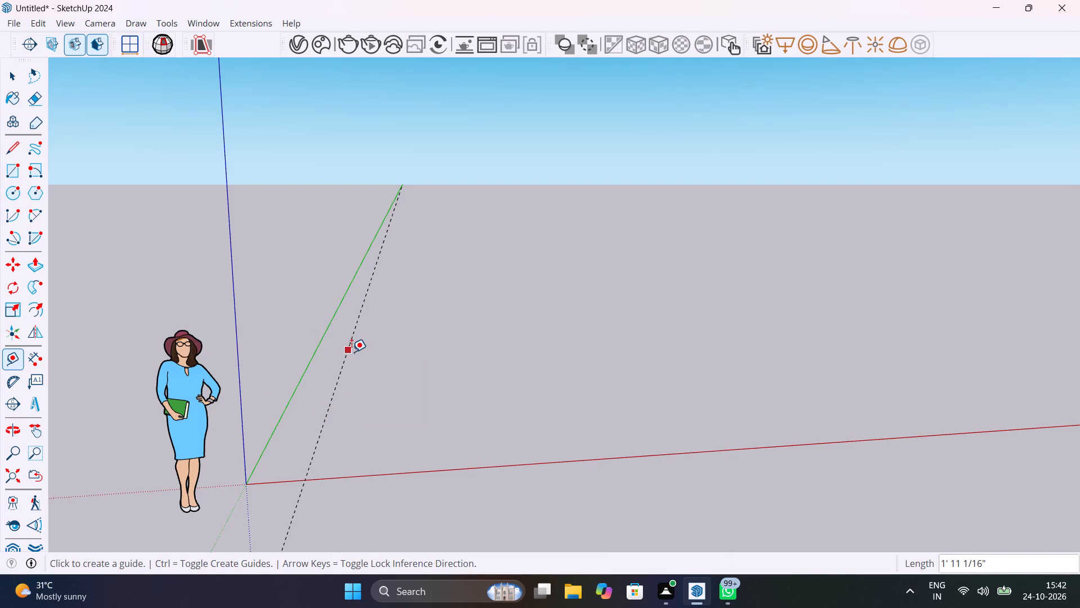
type("9\"")
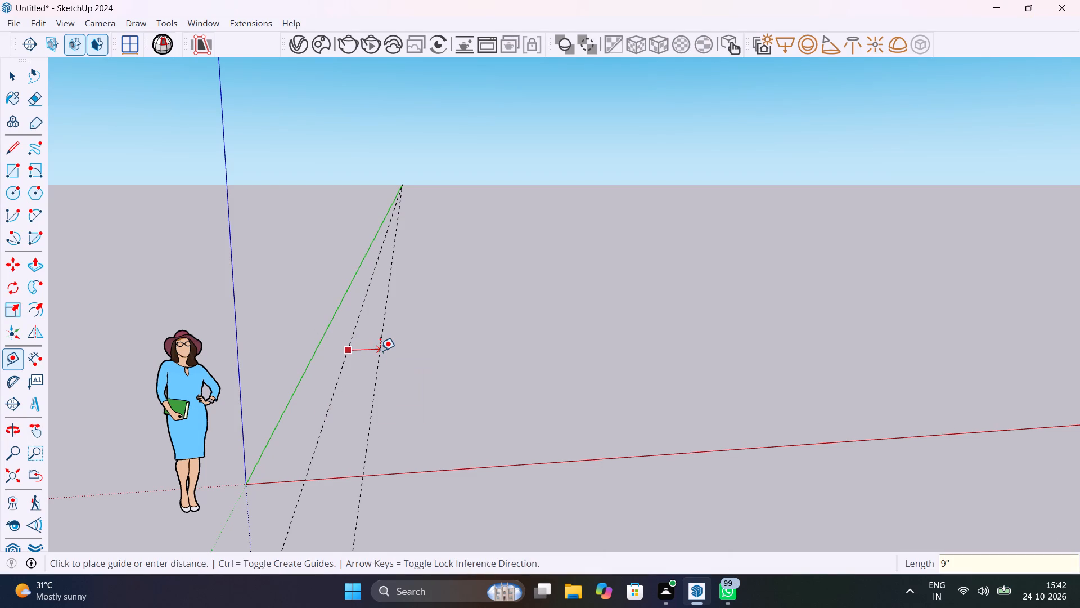
key("Return")
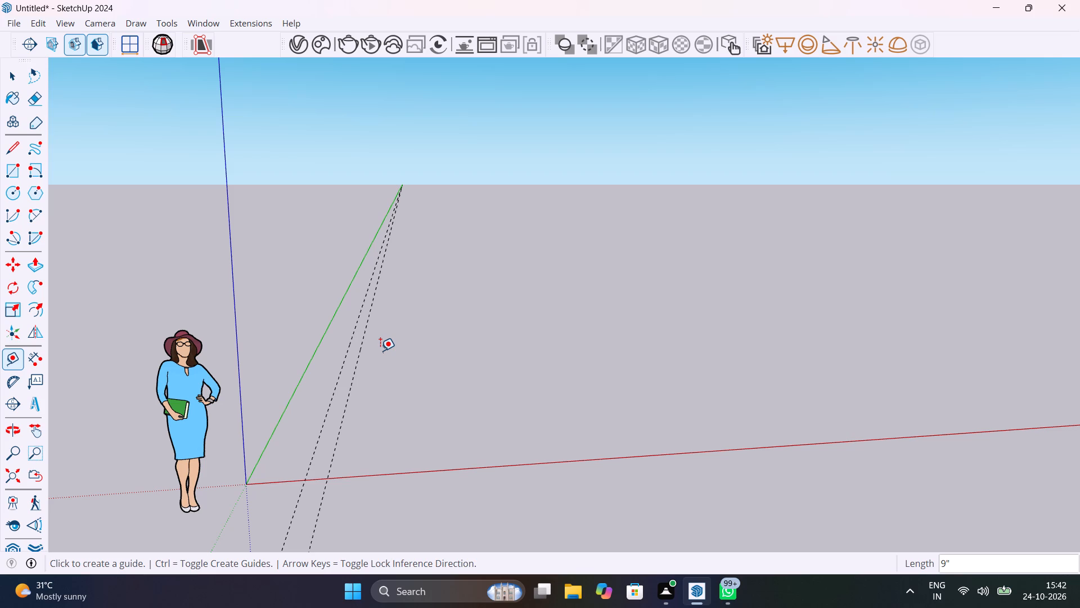
Place a guide parallel to the red axis, offset 30' from it along the green direction.
left_click(435, 469)
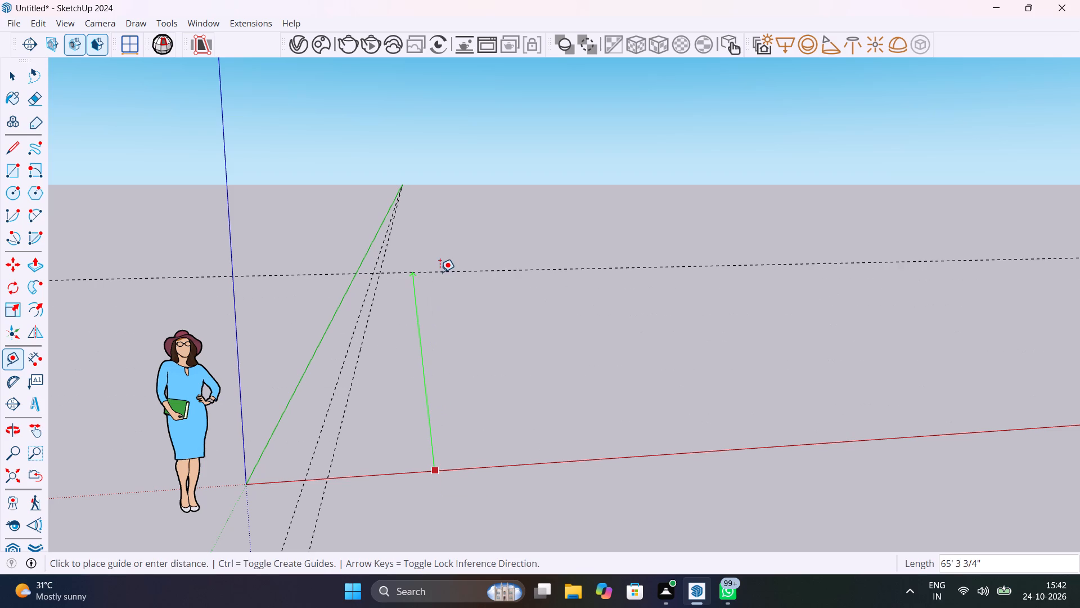
middle_click_drag(466, 300, 521, 401)
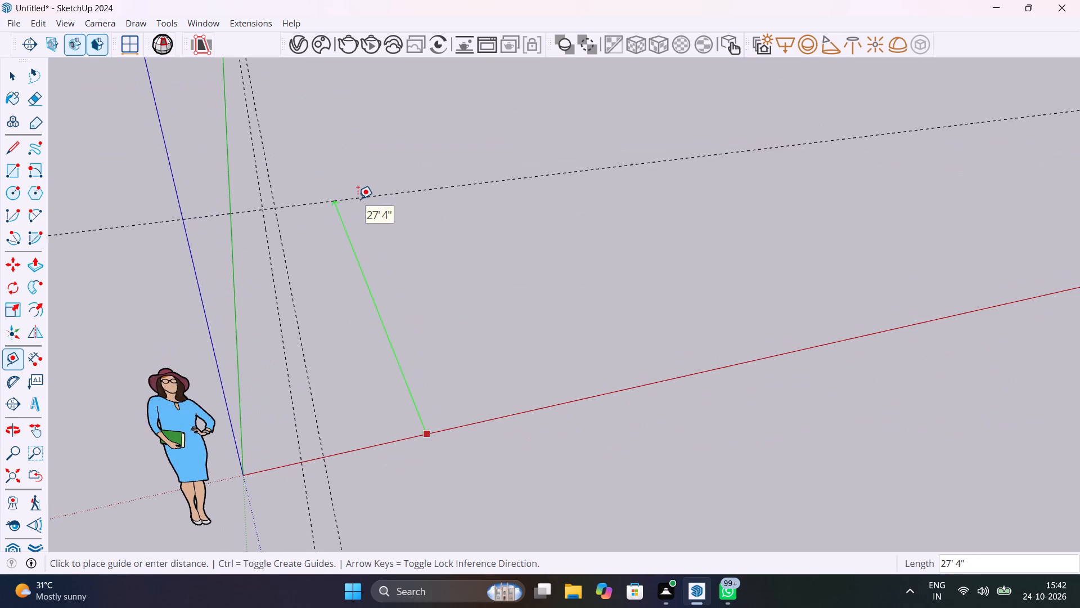
middle_click_drag(354, 153, 302, 126)
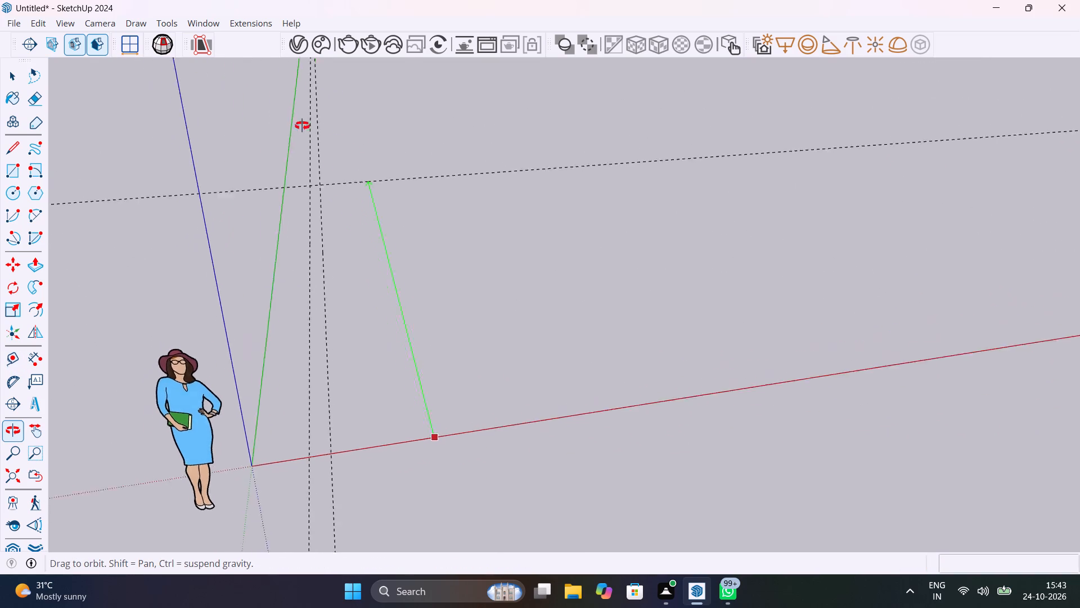
middle_click_drag(302, 126, 283, 121)
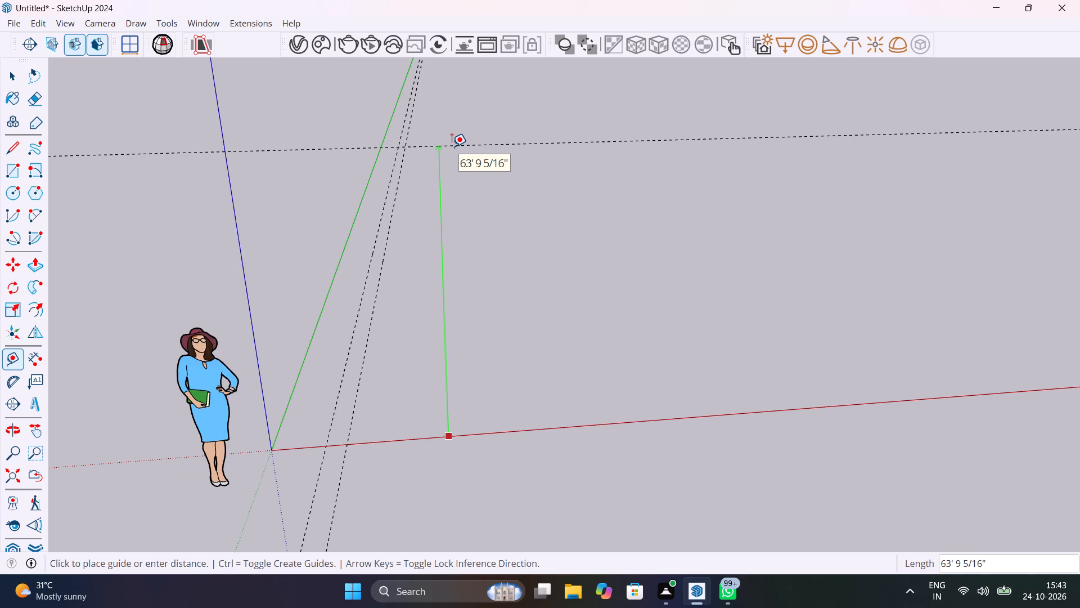
type("30'")
key("Return")
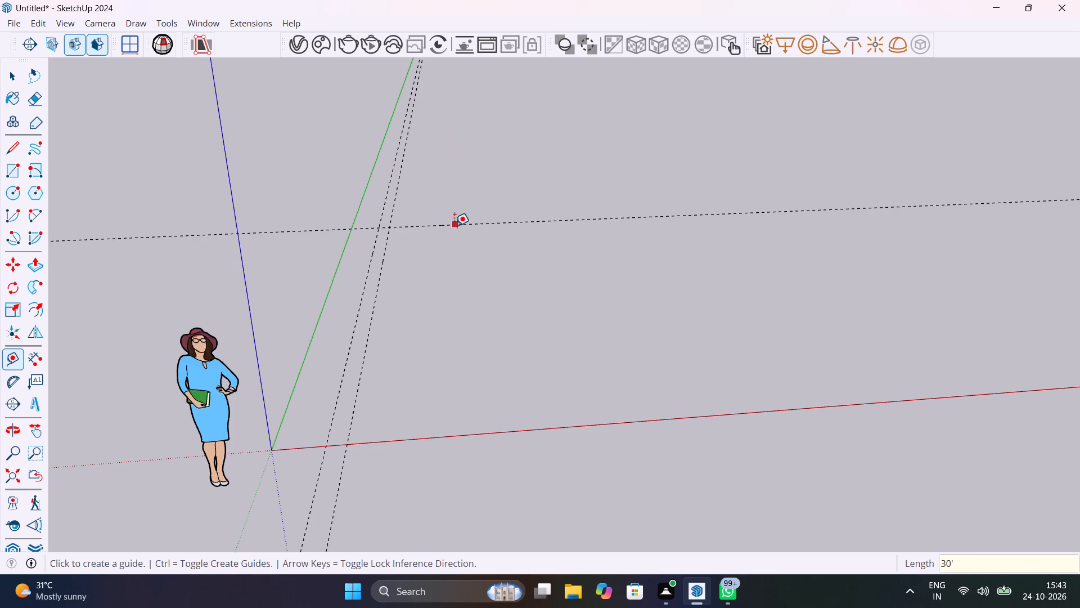
Place a guide 30' in the positive red direction from the guide nearest the green axis, parallel to it.
scroll(498, 252, "up", 2)
middle_click_drag(513, 264, 530, 129)
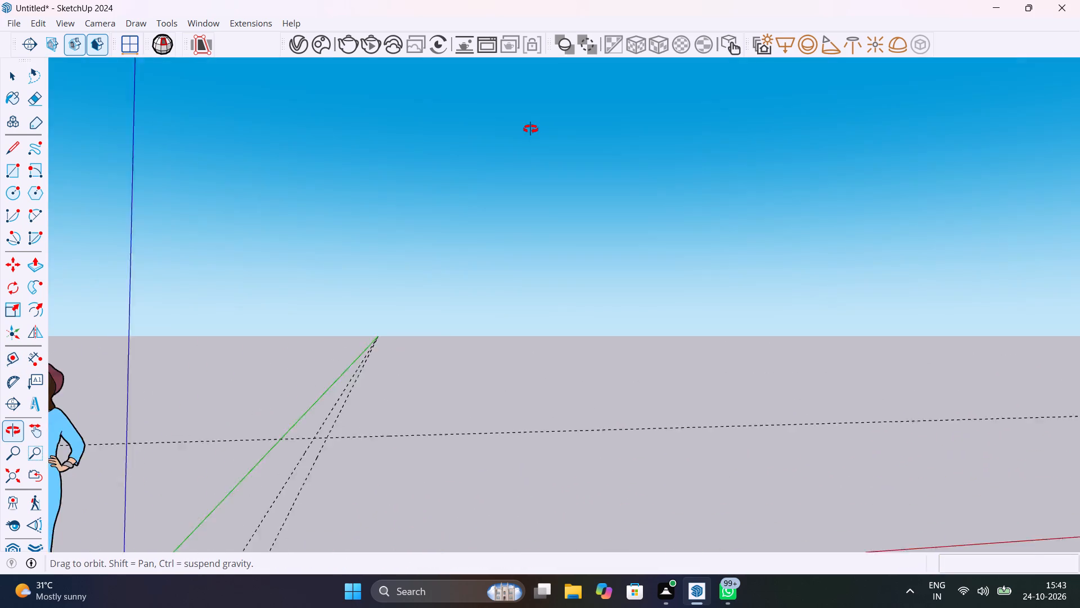
middle_click_drag(530, 129, 579, 247)
scroll(579, 247, "up", 1)
scroll(530, 300, "down", 9)
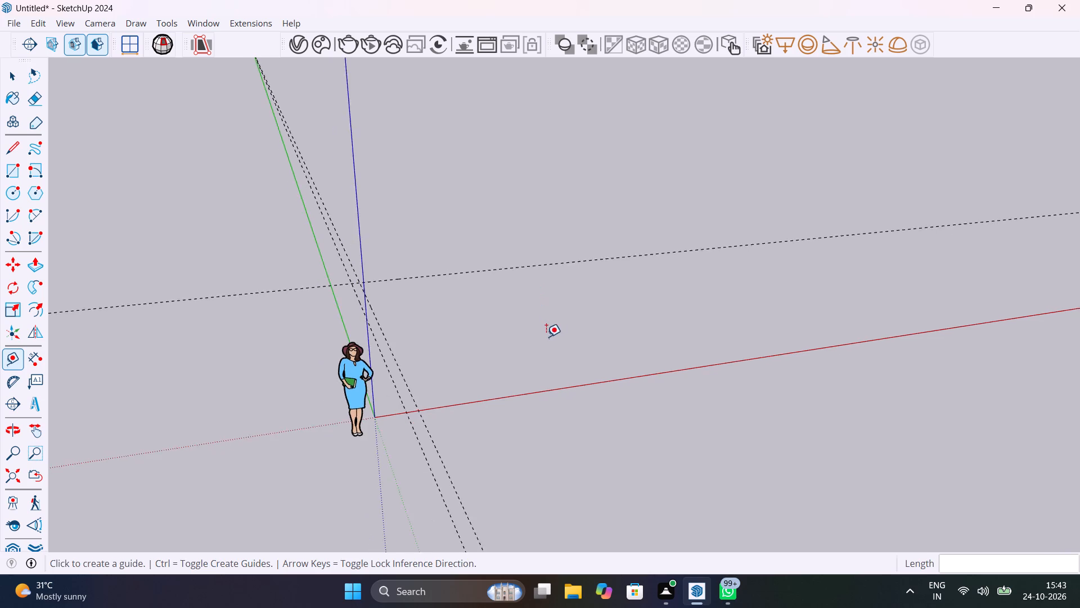
middle_click_drag(546, 336, 504, 363)
scroll(483, 323, "up", 4)
scroll(521, 348, "up", 7)
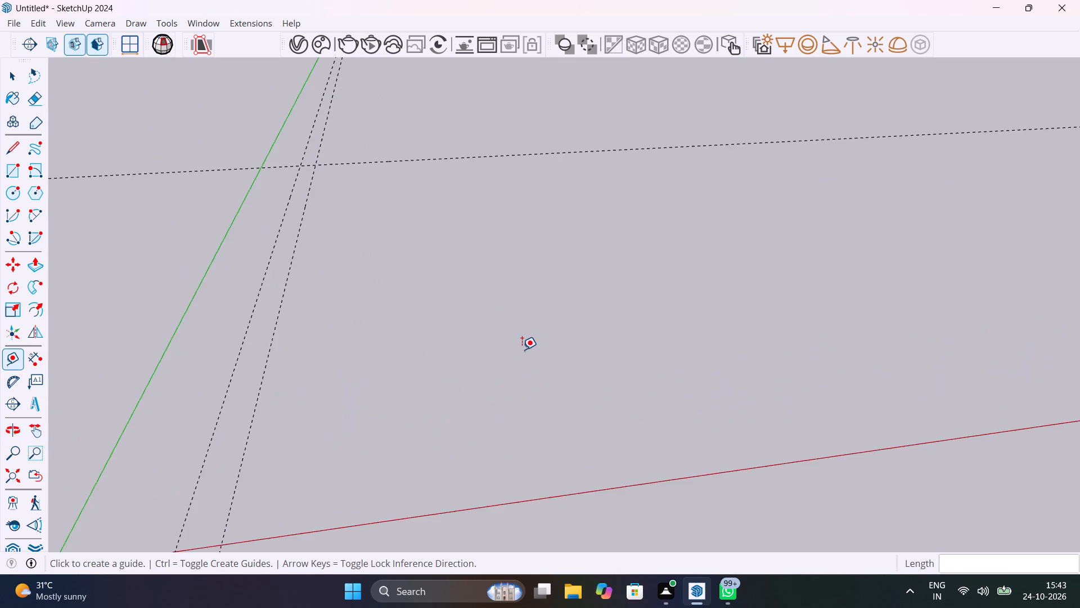
middle_click_drag(534, 346, 547, 346)
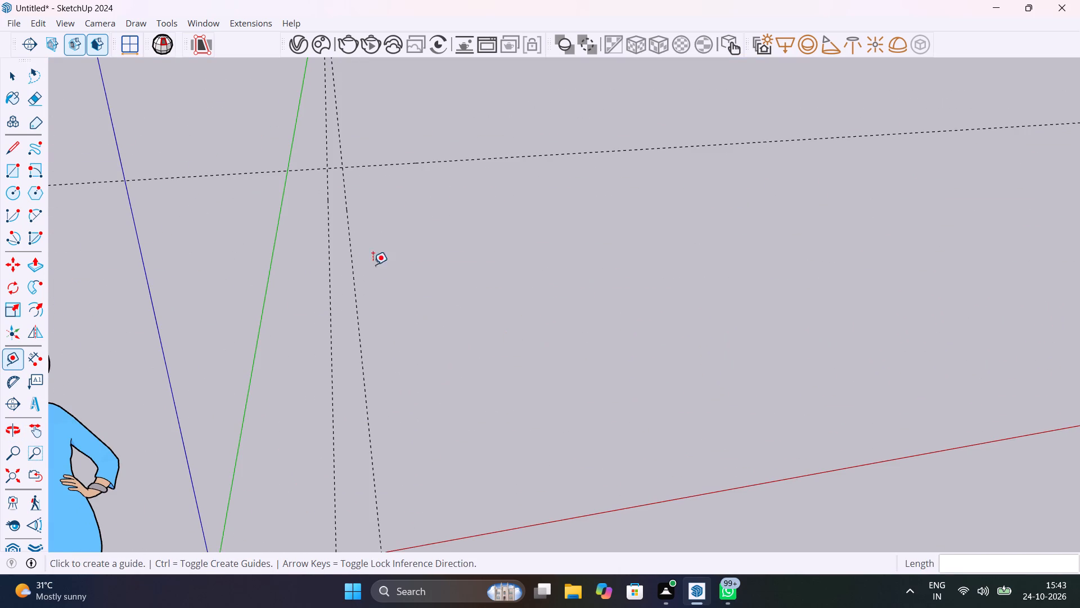
left_click(331, 289)
scroll(530, 262, "down", 10)
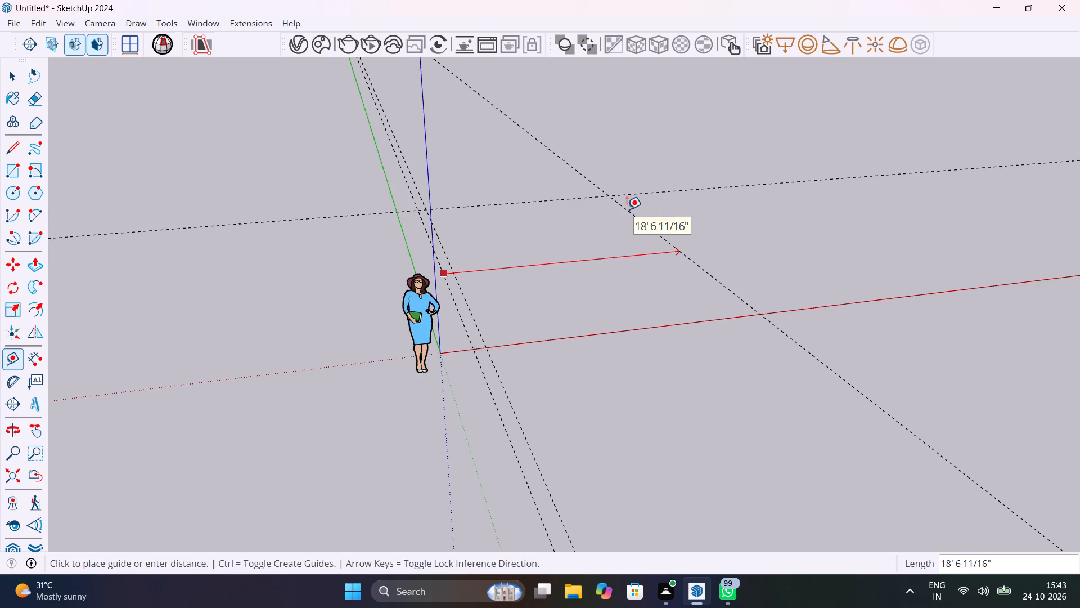
middle_click_drag(631, 231, 482, 223)
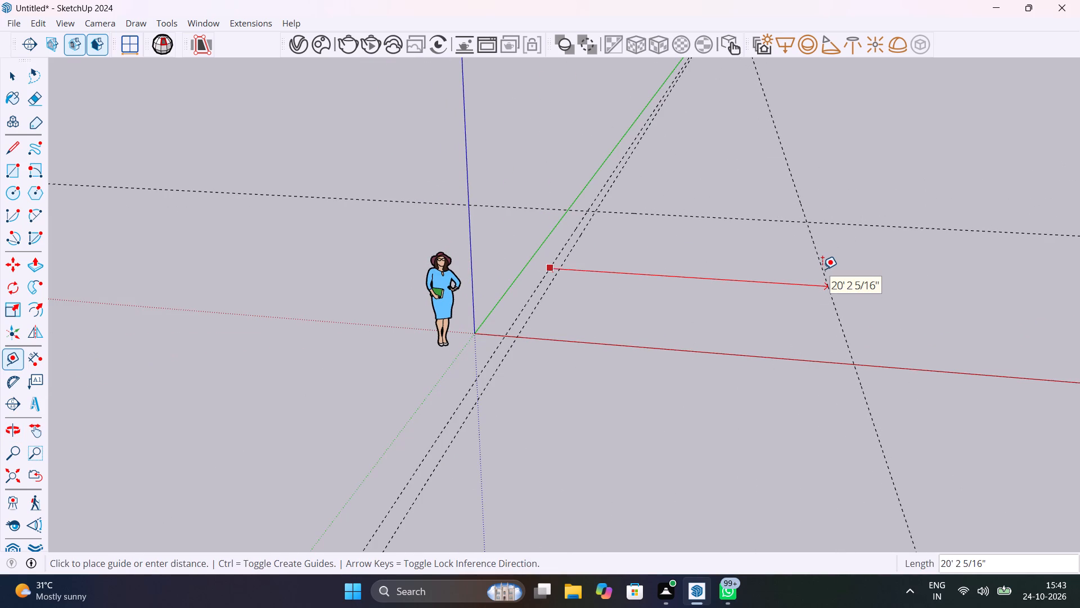
type("30'")
key("Return")
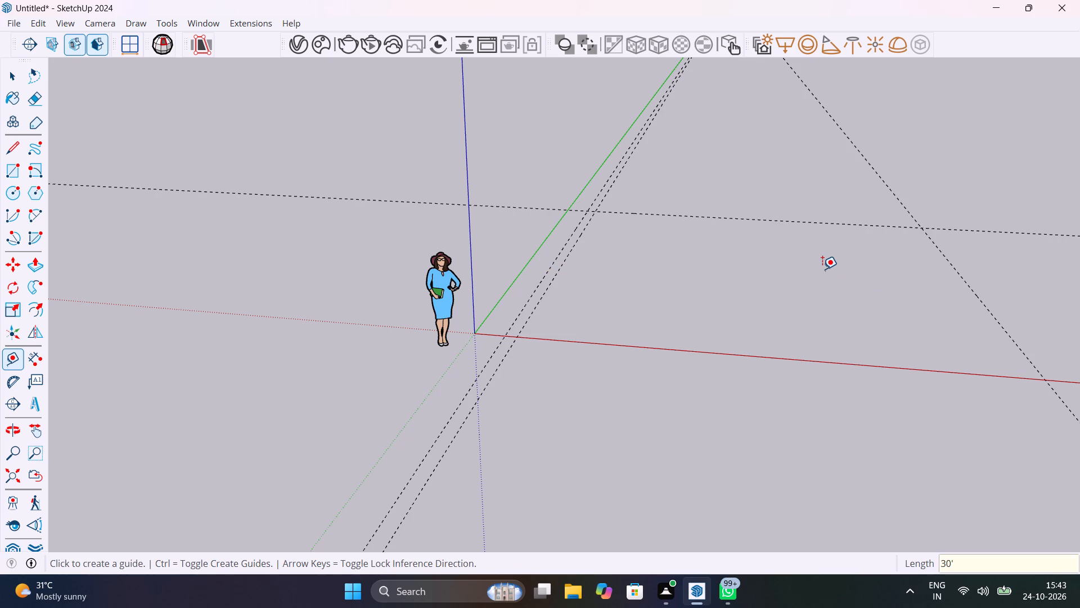
Add a guide 9" inside the guide that runs parallel to the red axis, toward that axis.
scroll(822, 269, "down", 15)
middle_click_drag(824, 338, 814, 375)
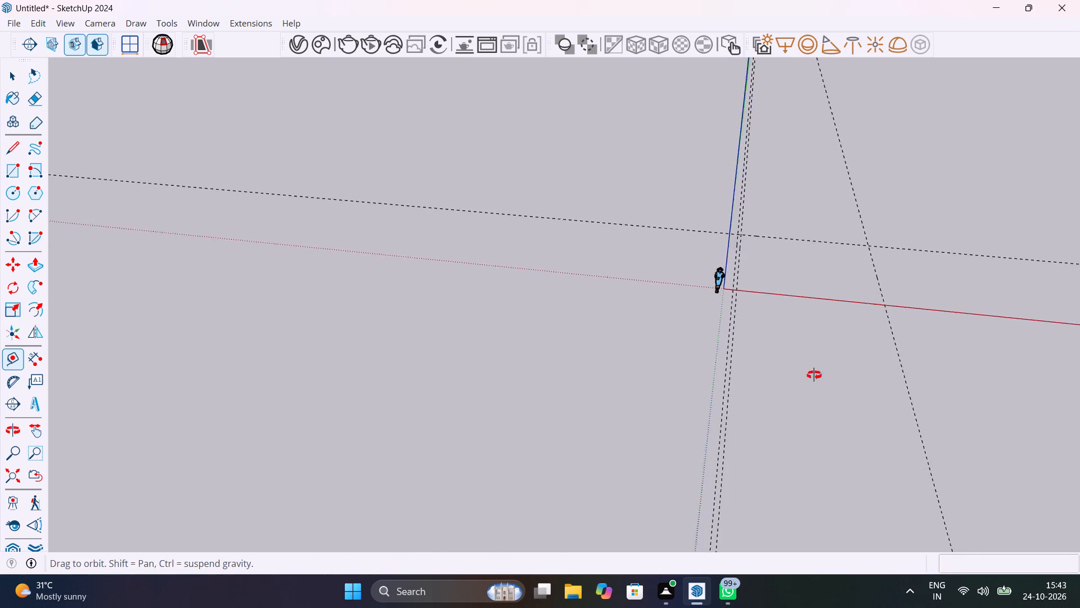
middle_click_drag(814, 375, 810, 451)
scroll(848, 285, "up", 3)
middle_click_drag(853, 309, 802, 225)
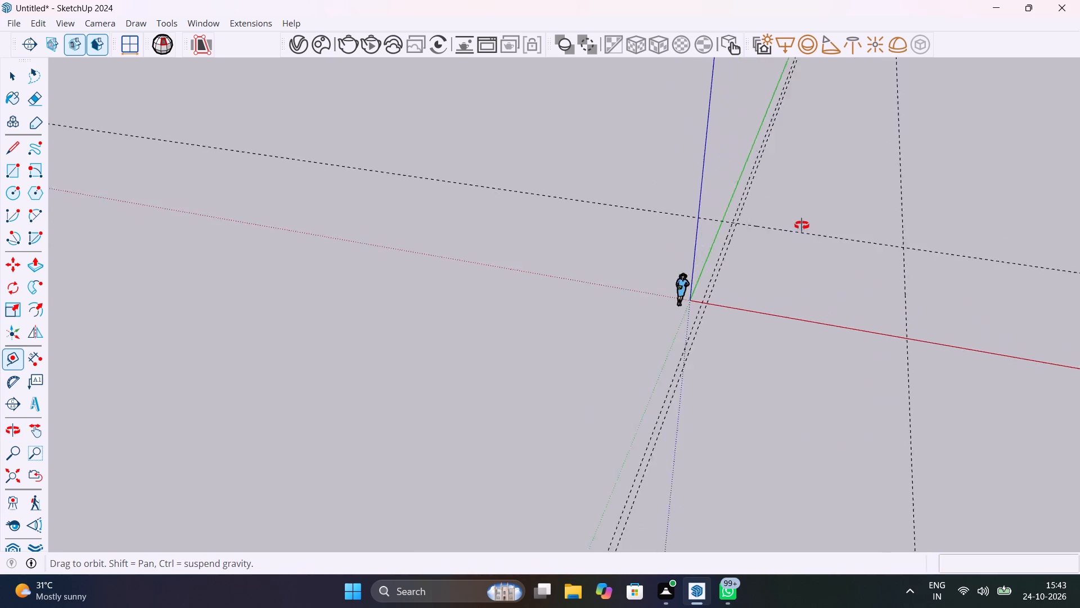
middle_click_drag(802, 225, 830, 310)
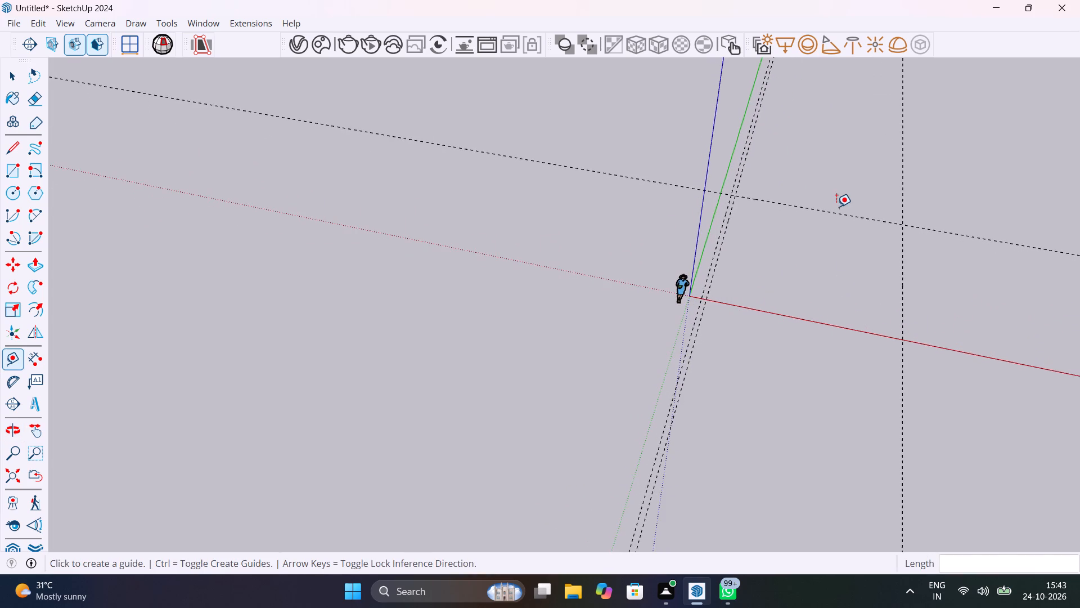
scroll(836, 206, "up", 10)
left_click(841, 222)
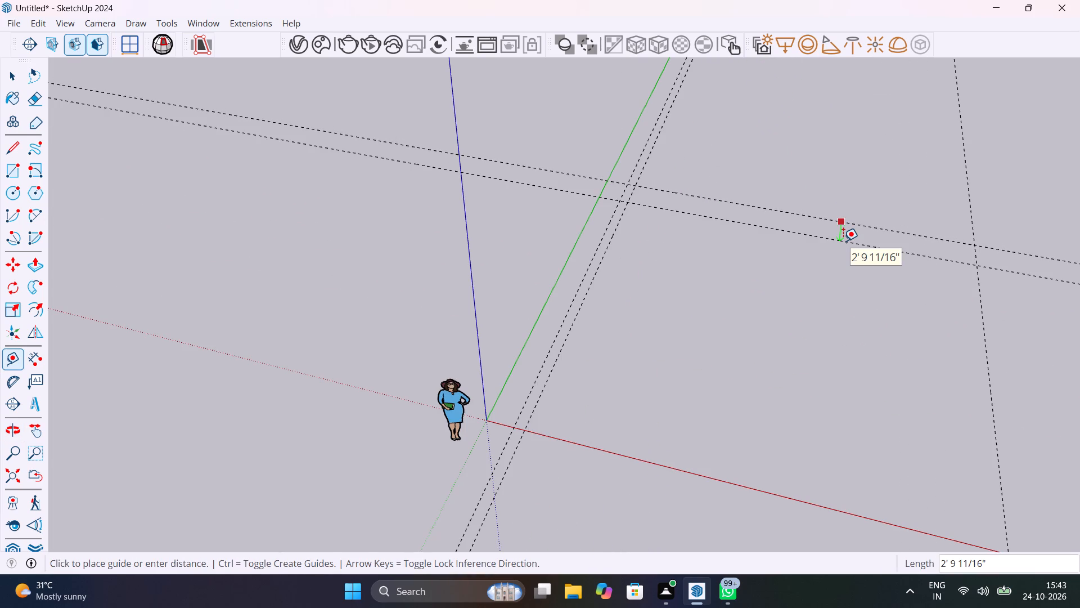
type("9\"")
key("Return")
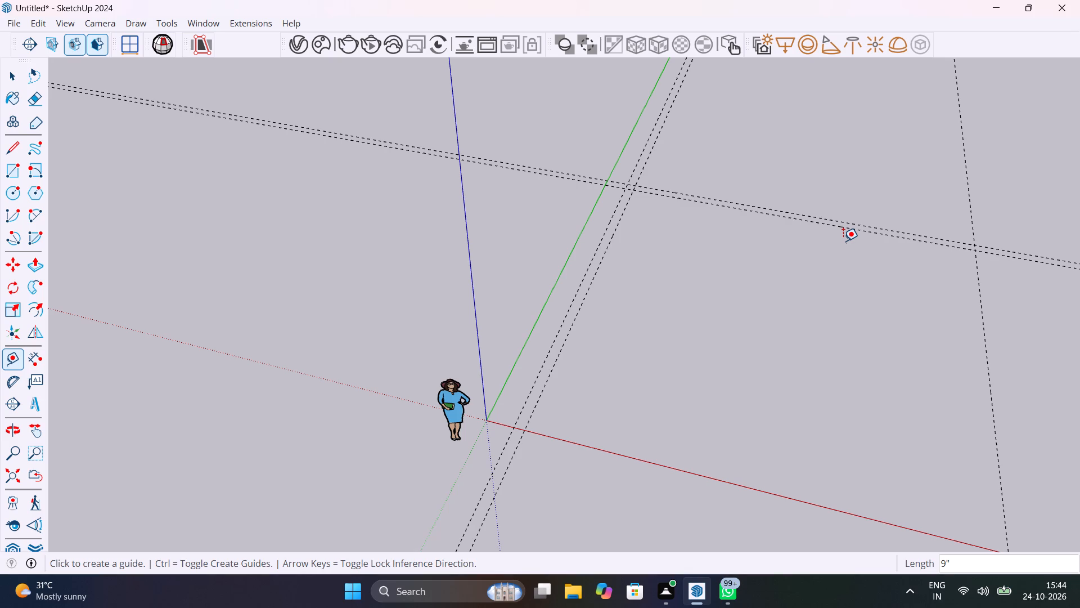
Add a guide 9" inside the far guide that runs parallel to the green axis, toward that axis.
scroll(843, 241, "down", 3)
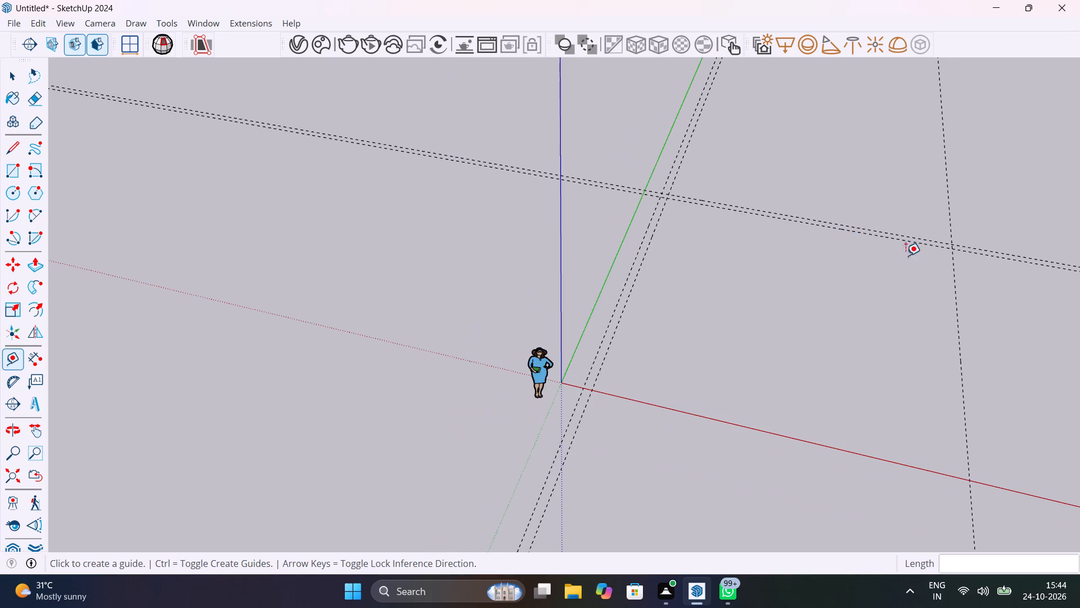
left_click(954, 303)
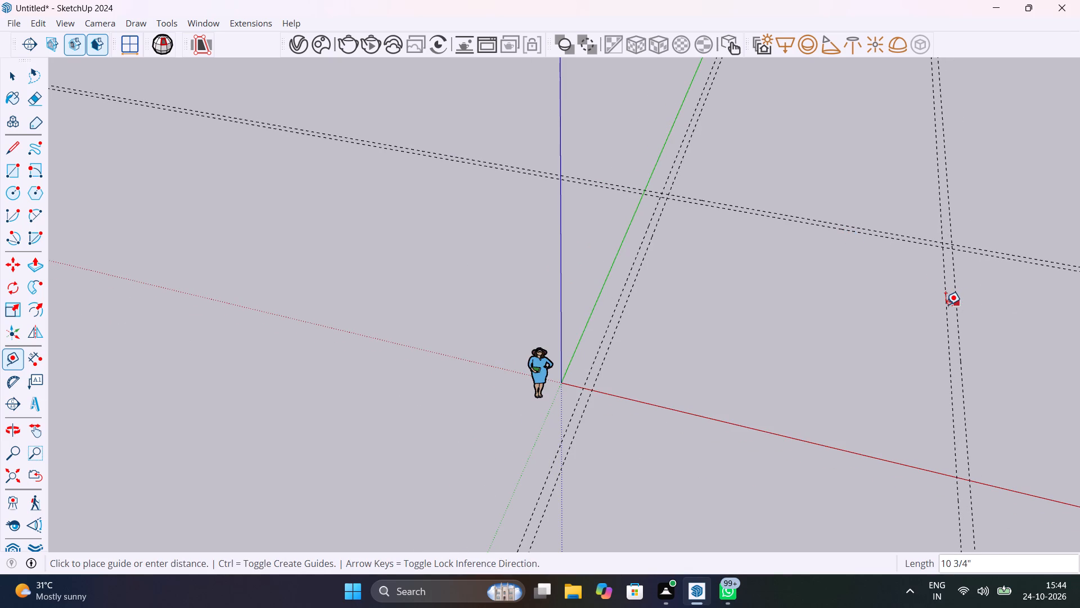
type("9\"")
key("Return")
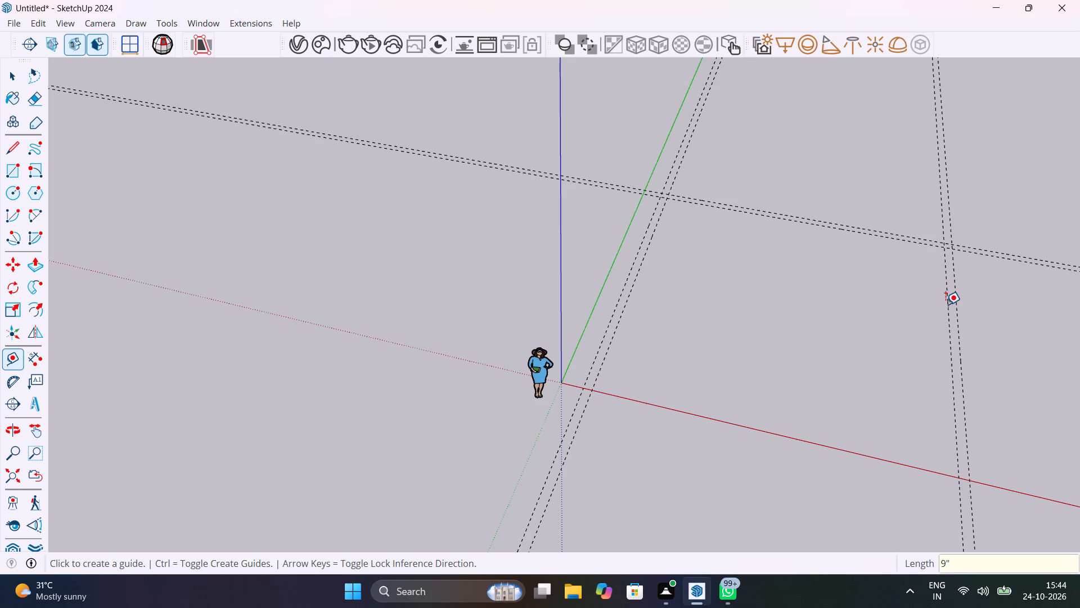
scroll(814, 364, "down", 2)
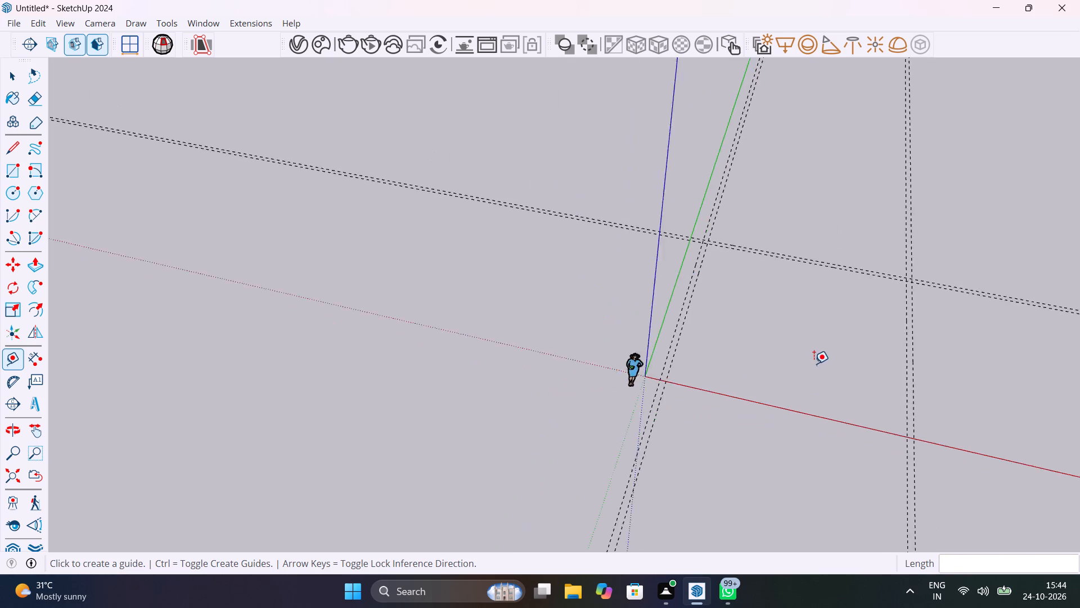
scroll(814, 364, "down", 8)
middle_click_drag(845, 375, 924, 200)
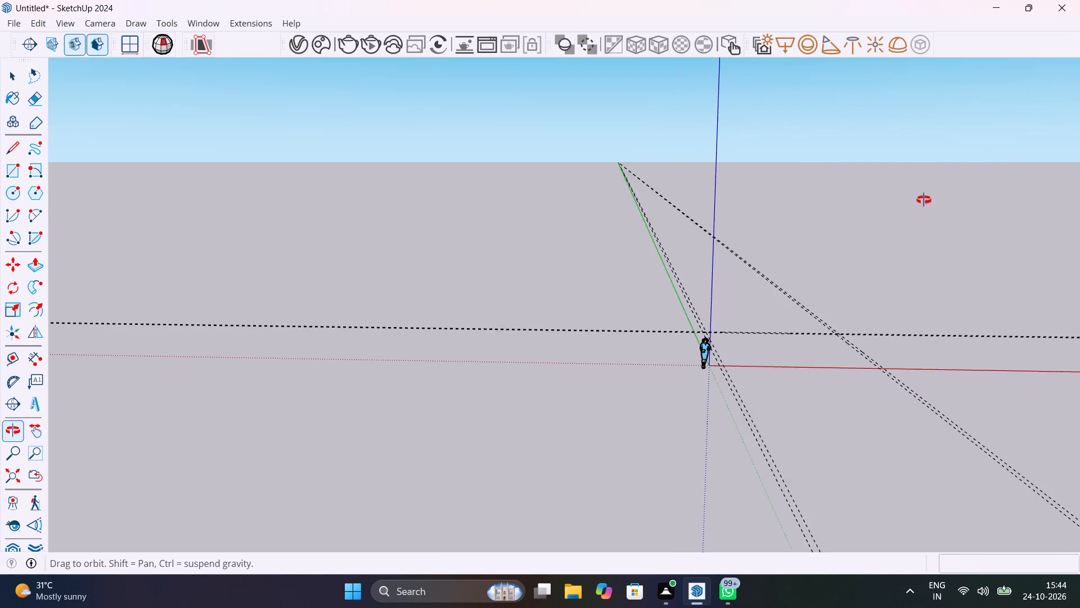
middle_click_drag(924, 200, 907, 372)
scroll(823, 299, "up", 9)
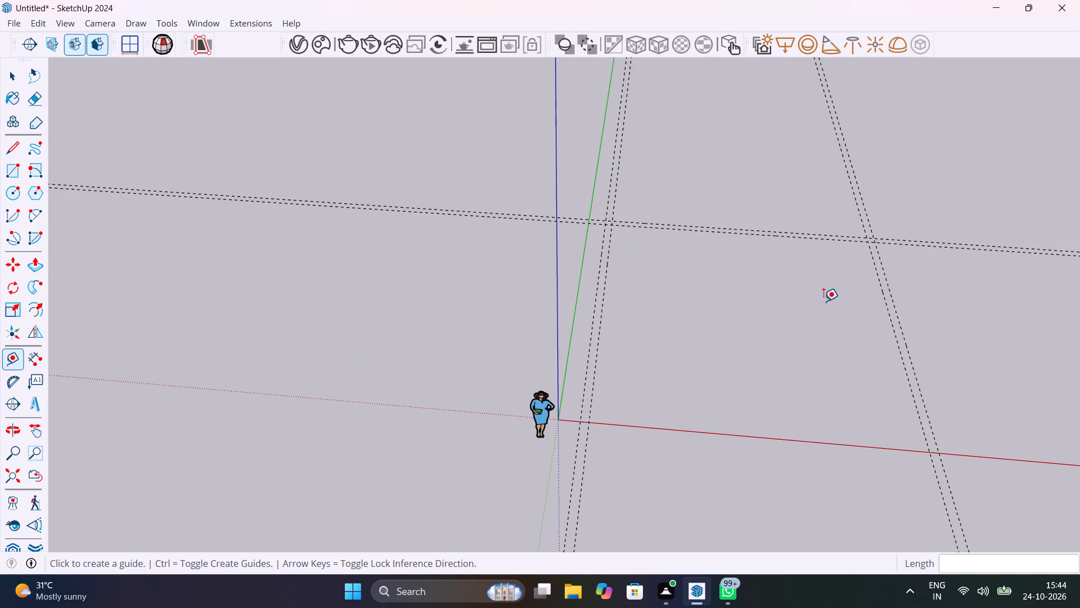
Place a guide 30' from the outer far guide parallel to the red axis, offset back toward that axis.
middle_click_drag(823, 299, 662, 267)
scroll(662, 267, "up", 1)
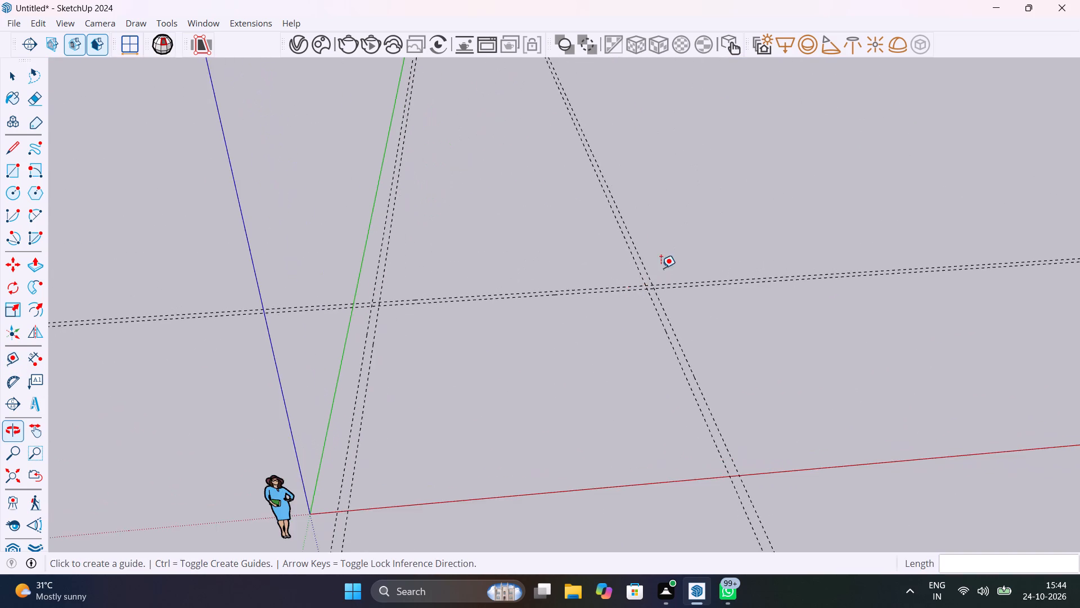
scroll(465, 394, "up", 5)
middle_click_drag(475, 414, 433, 259, "shift")
scroll(433, 259, "up", 1)
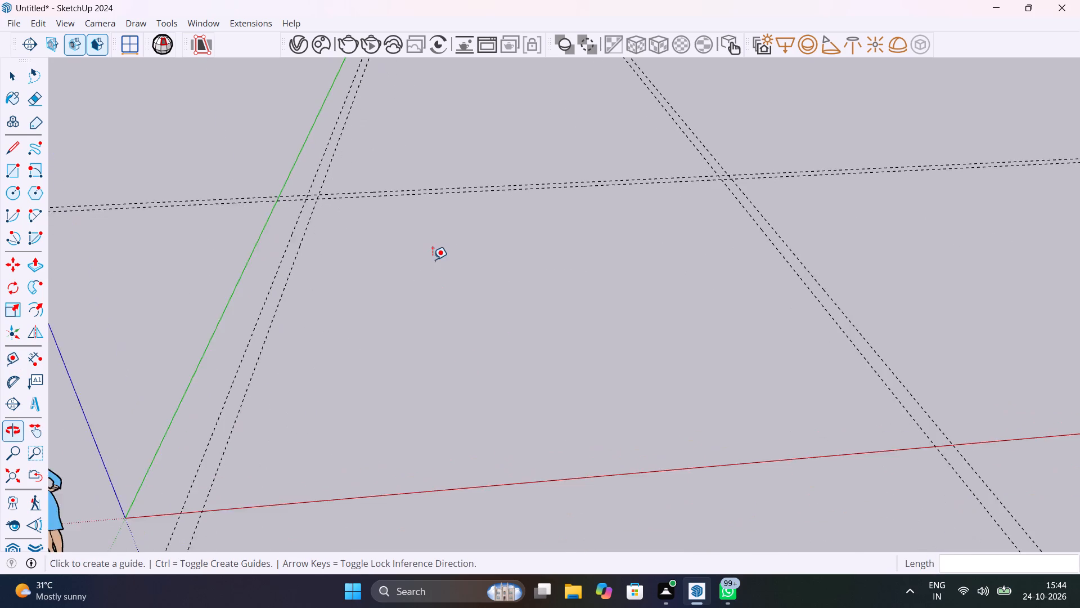
scroll(433, 260, "down", 4)
middle_click_drag(327, 413, 339, 358)
scroll(317, 379, "up", 1)
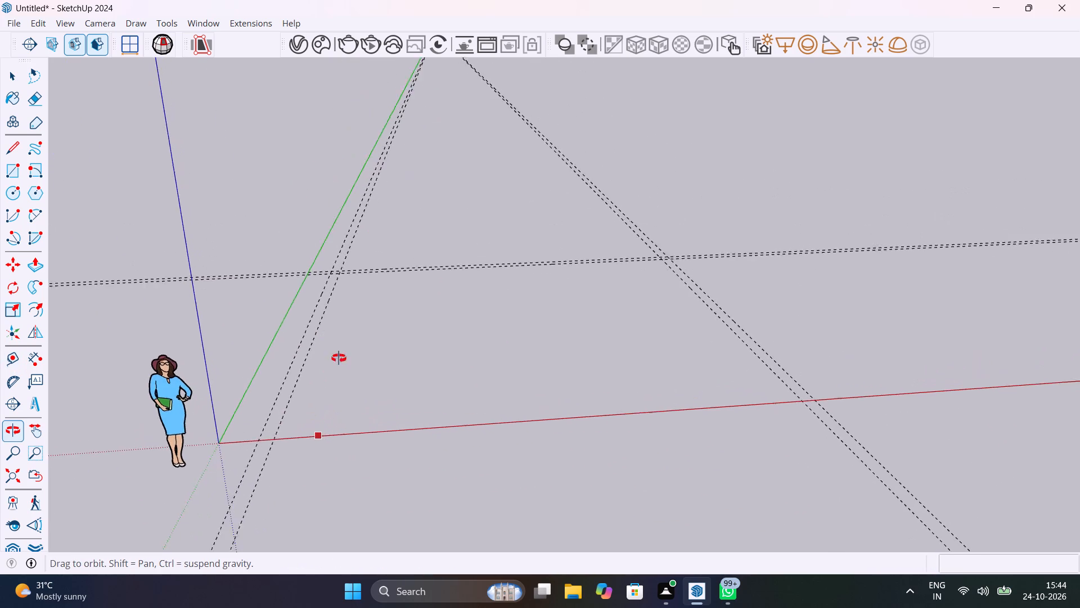
middle_click_drag(339, 358, 340, 382)
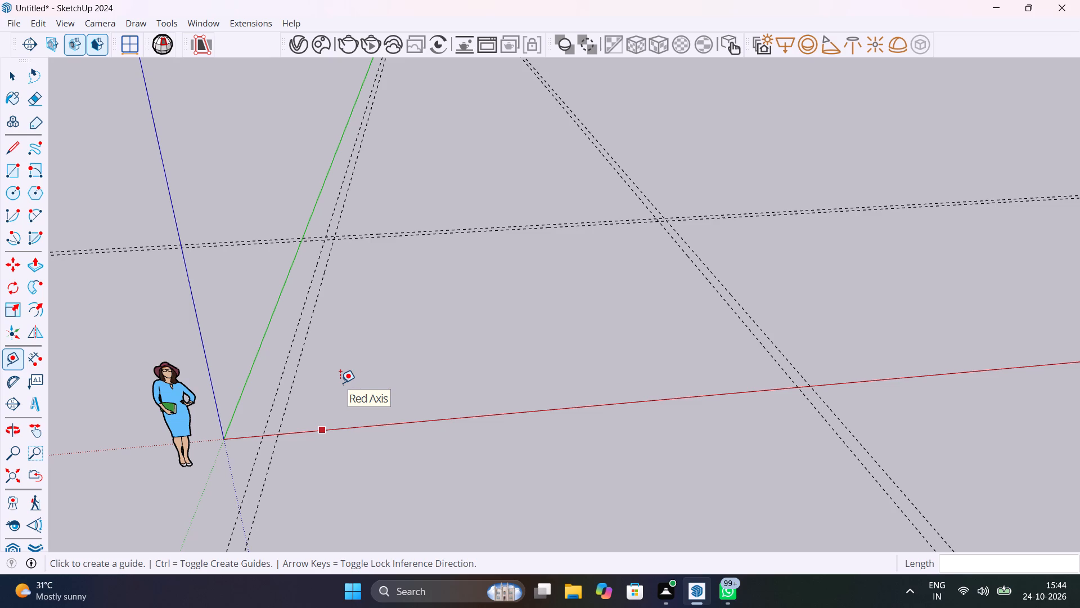
left_click(490, 226)
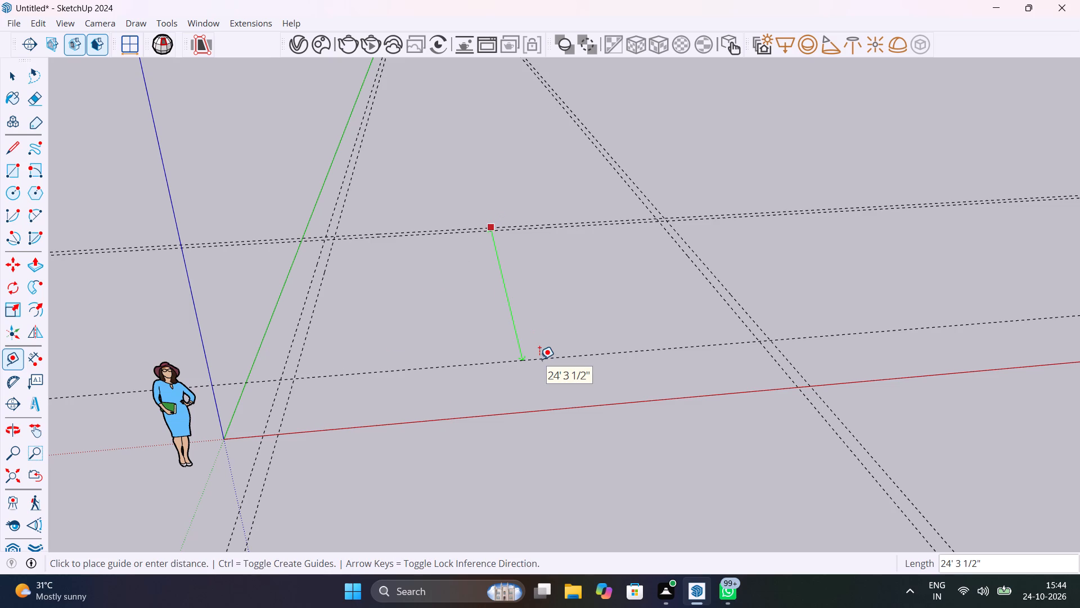
type("30'")
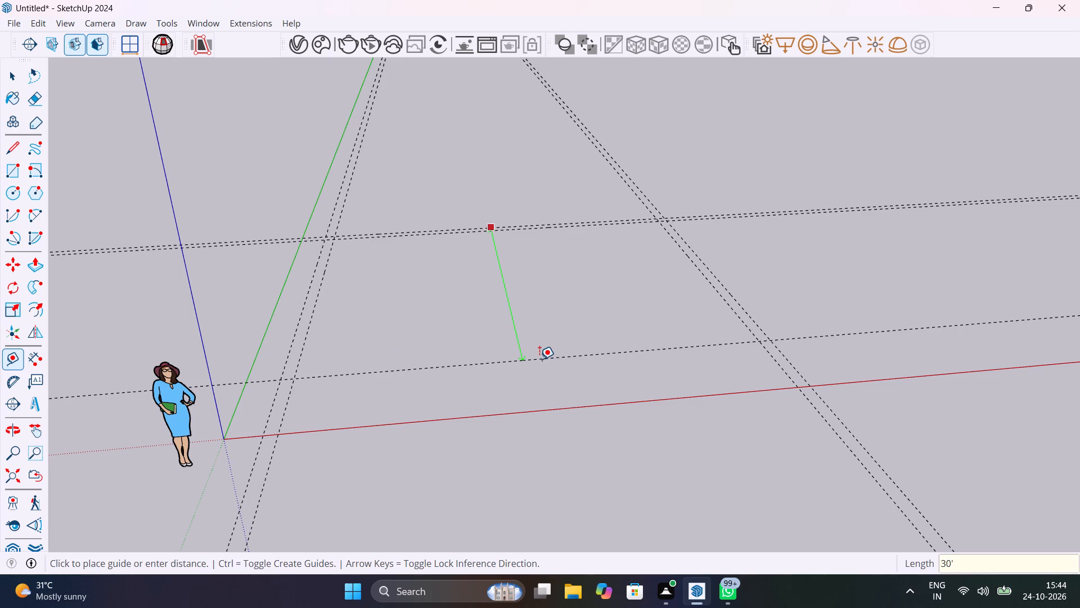
key("Return")
Add a guide 9" inside the guide lying along the red axis, offset toward the plan's interior.
scroll(539, 359, "down", 13)
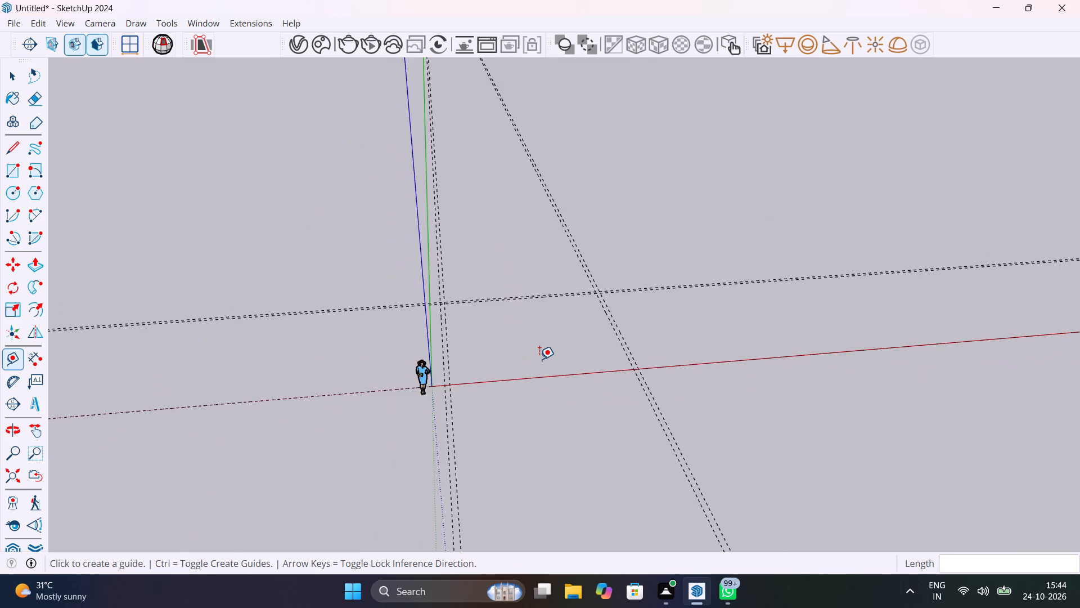
scroll(539, 359, "down", 20)
scroll(539, 359, "down", 8)
scroll(539, 359, "up", 5)
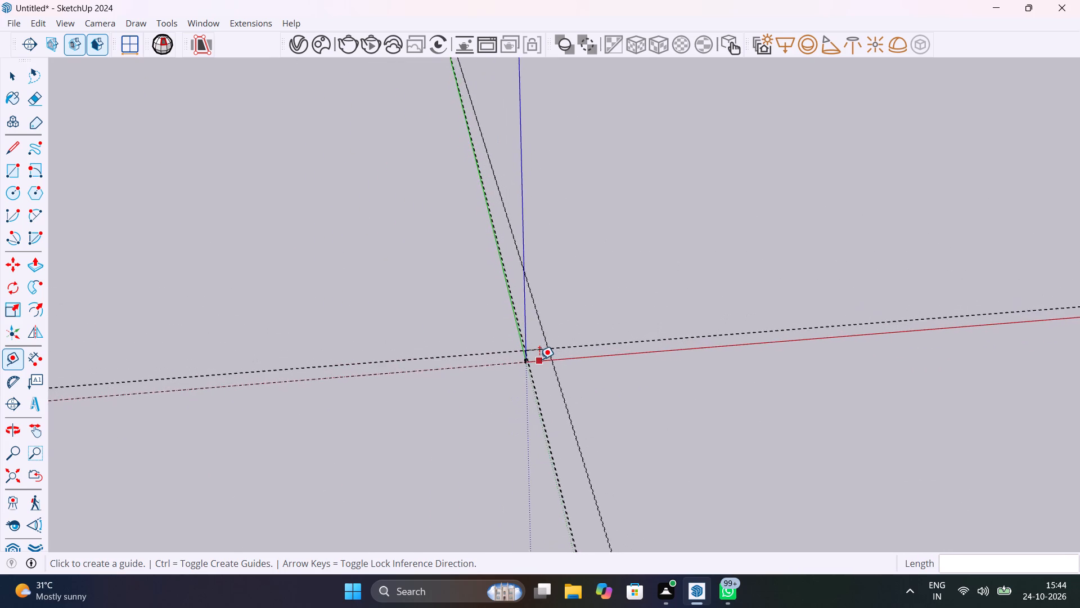
scroll(539, 359, "up", 20)
scroll(539, 359, "up", 12)
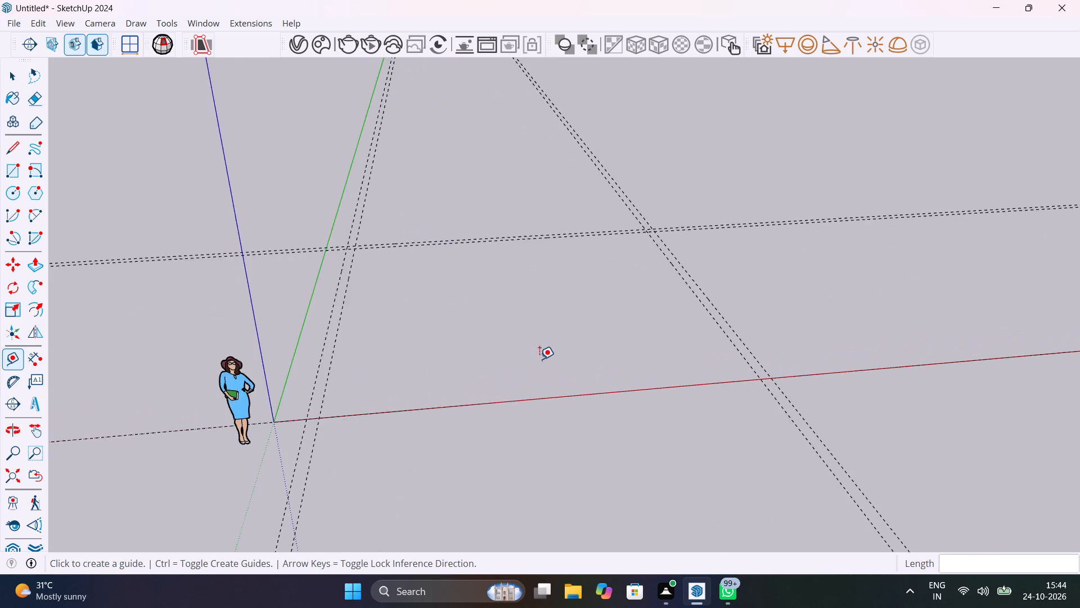
scroll(539, 359, "up", 2)
left_click(563, 411)
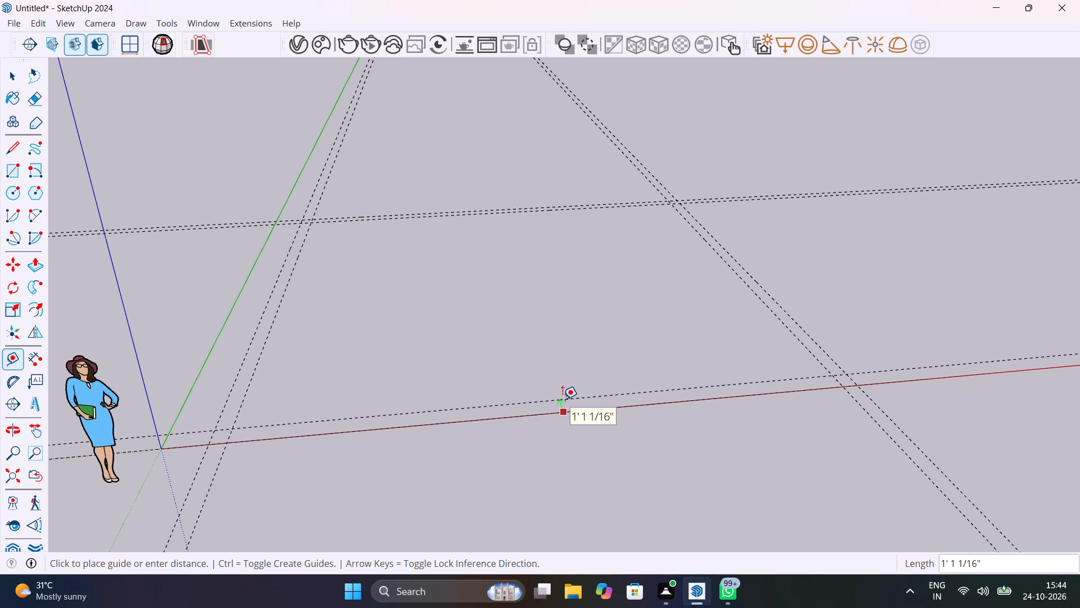
type("9\"")
key("Return")
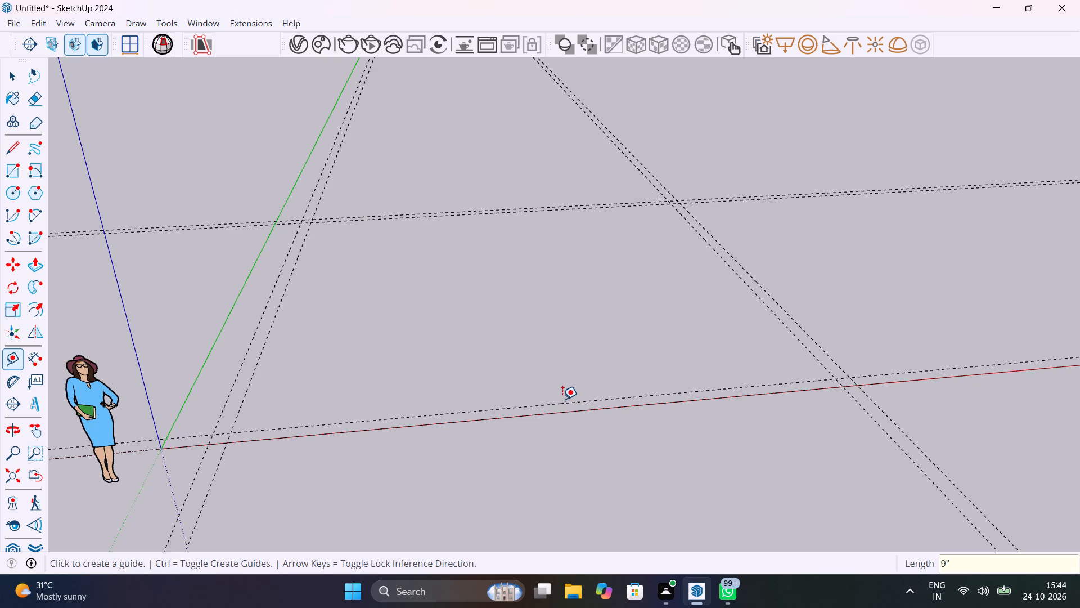
scroll(562, 399, "down", 20)
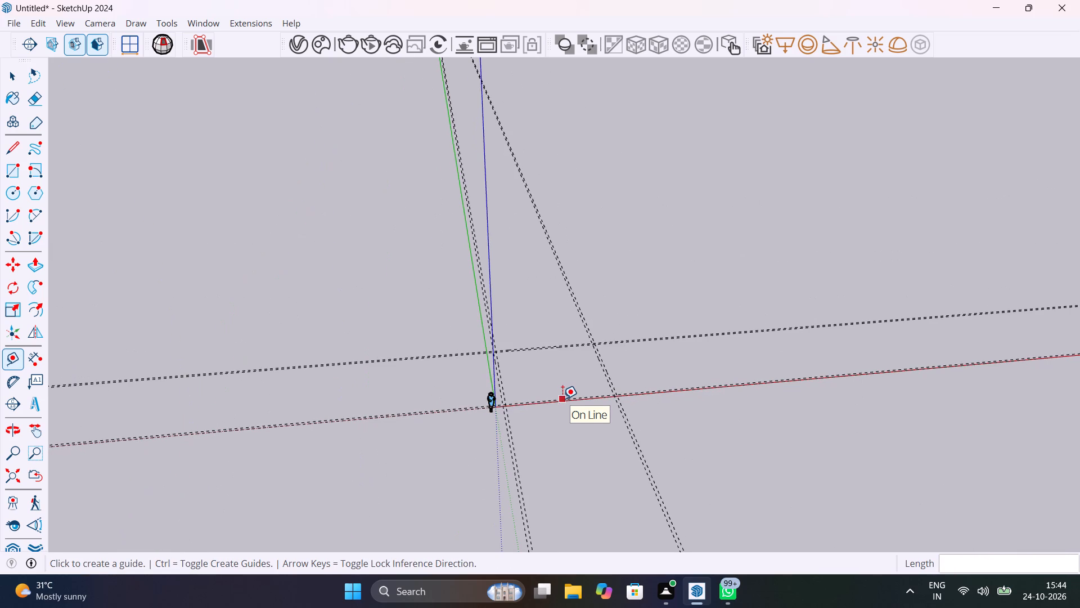
key("space")
Draw a 30' by 30' rectangle between opposite outer intersections of the guides.
scroll(590, 387, "up", 4)
middle_click_drag(555, 368, 482, 365)
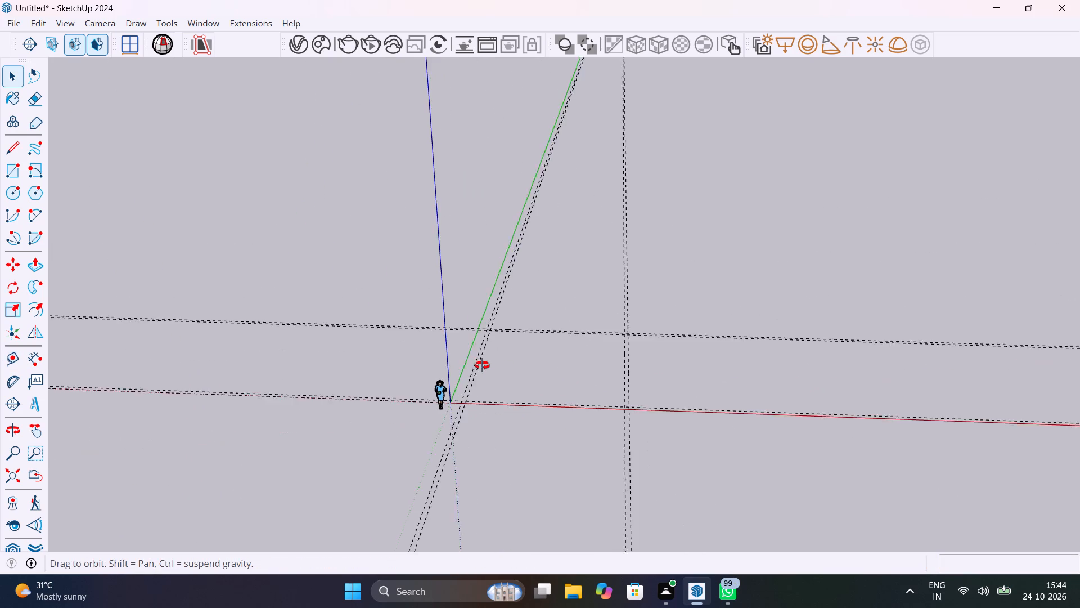
middle_click_drag(482, 365, 501, 360)
scroll(501, 361, "up", 9)
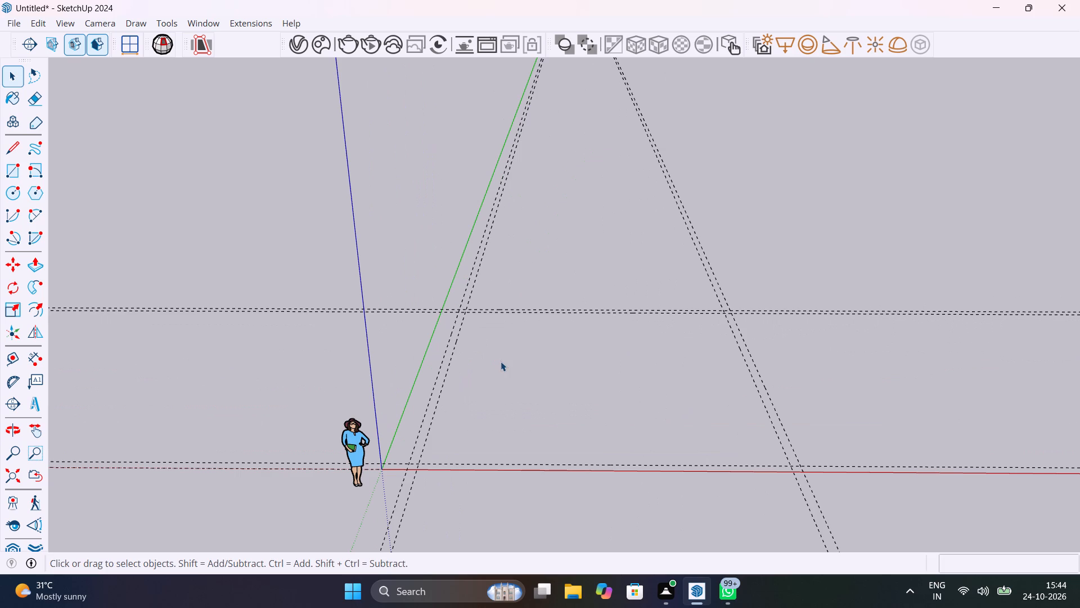
key("r")
left_click(460, 307)
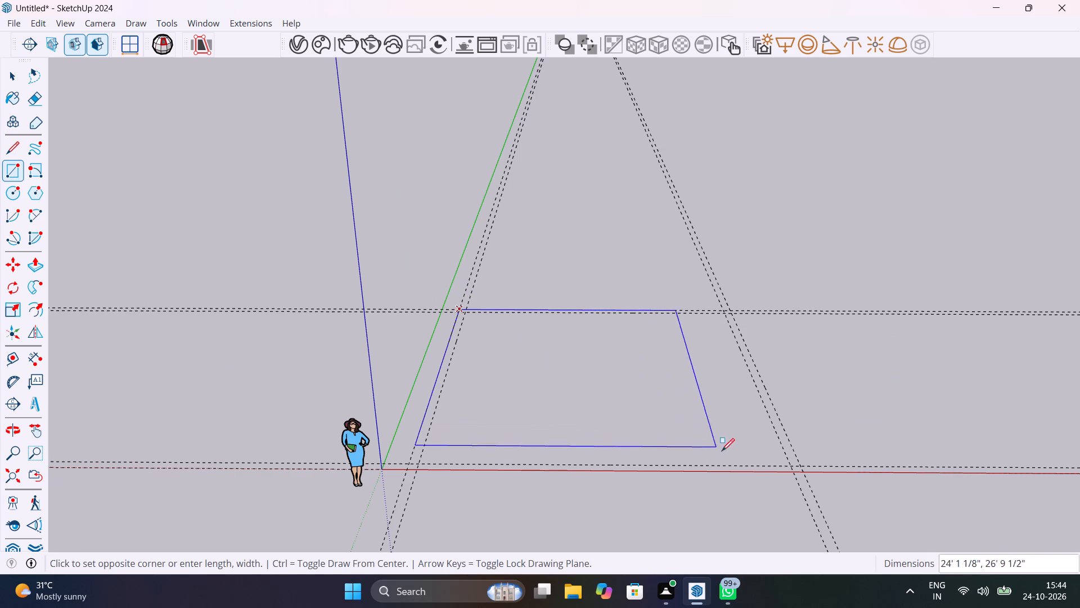
left_click(802, 471)
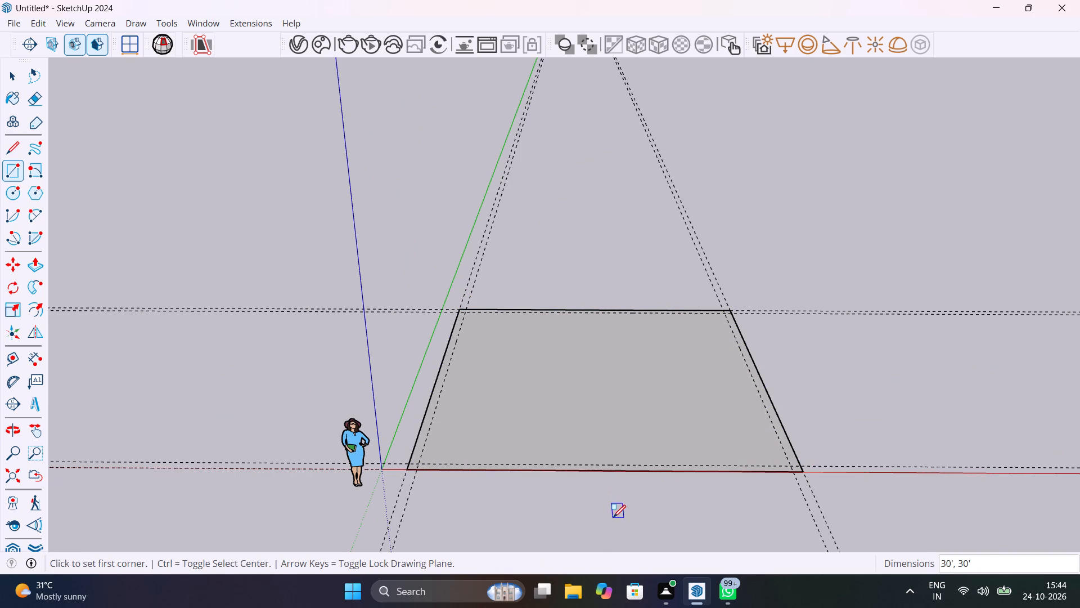
Push/Pull the underside of the 30' square face downward 6" to form the floor slab.
middle_click_drag(617, 513, 670, 361)
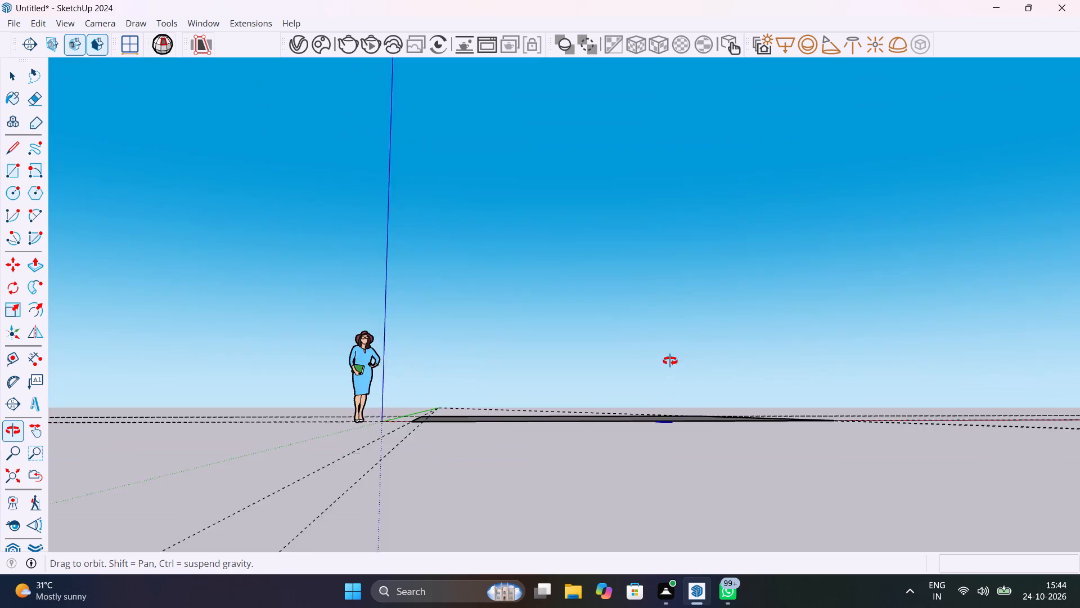
middle_click_drag(670, 361, 670, 364)
scroll(670, 365, "up", 1)
key("p")
middle_click_drag(594, 438, 590, 341)
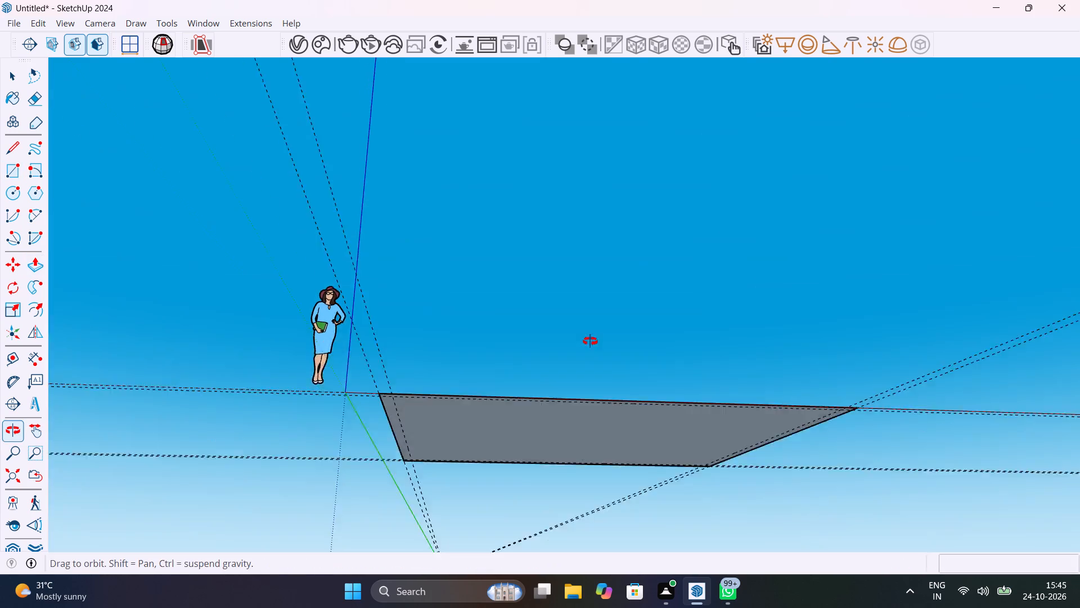
middle_click_drag(590, 341, 590, 323)
left_click(571, 437)
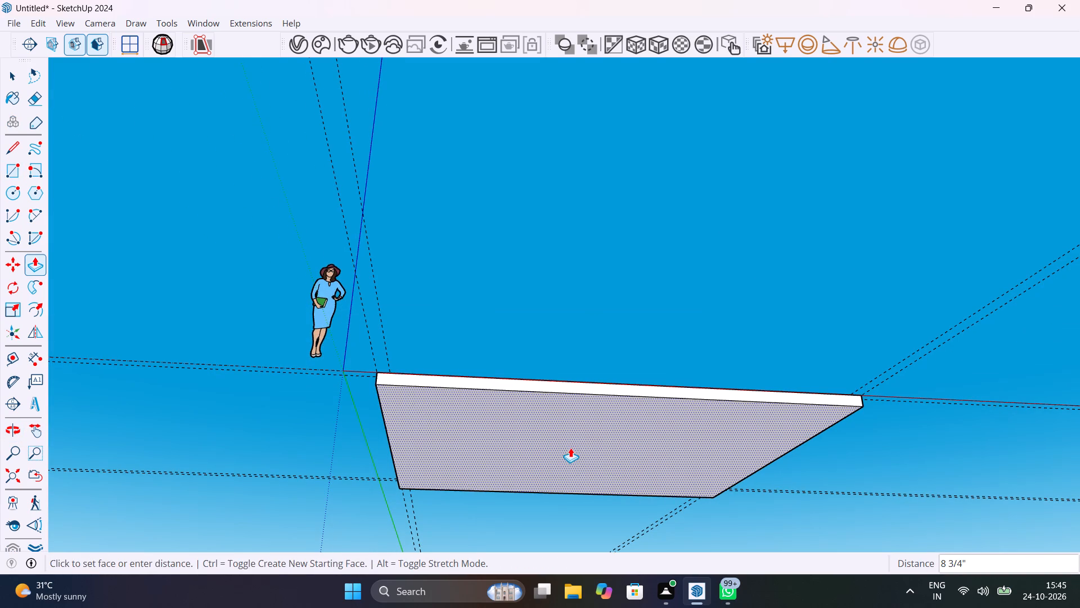
type("6\"")
key("Return")
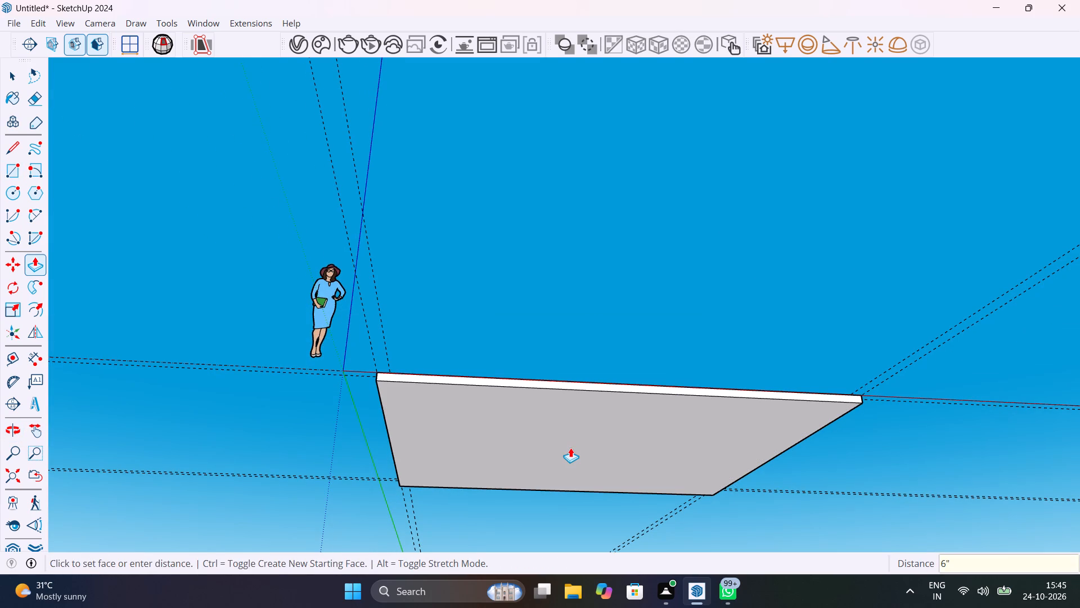
key("space")
Select the whole floor slab and make it a group.
scroll(570, 448, "down", 4)
middle_click_drag(570, 447, 551, 607)
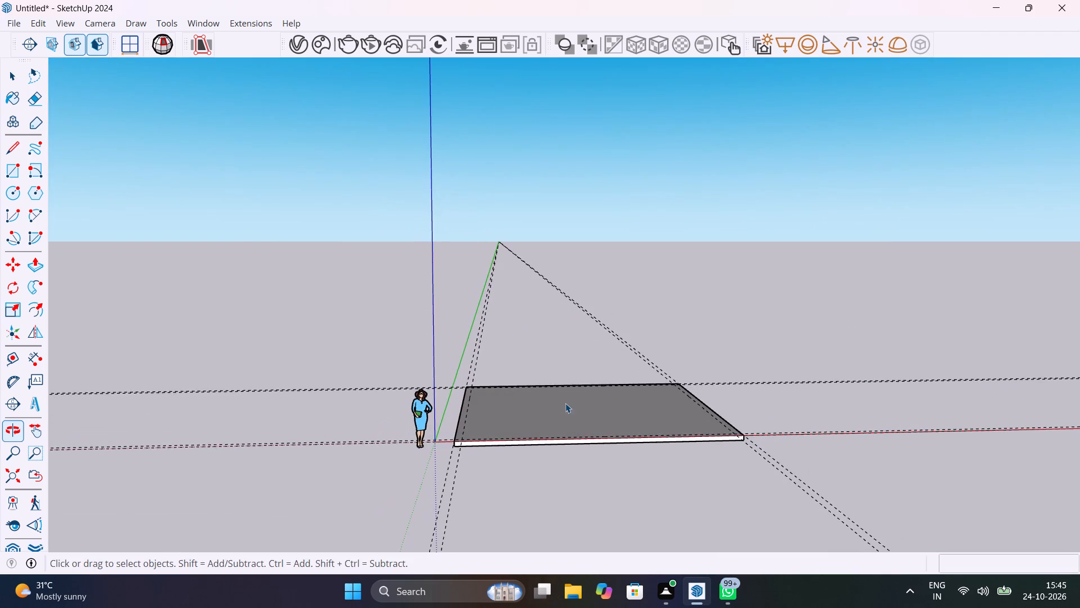
middle_click_drag(565, 403, 575, 522)
double_click(569, 431)
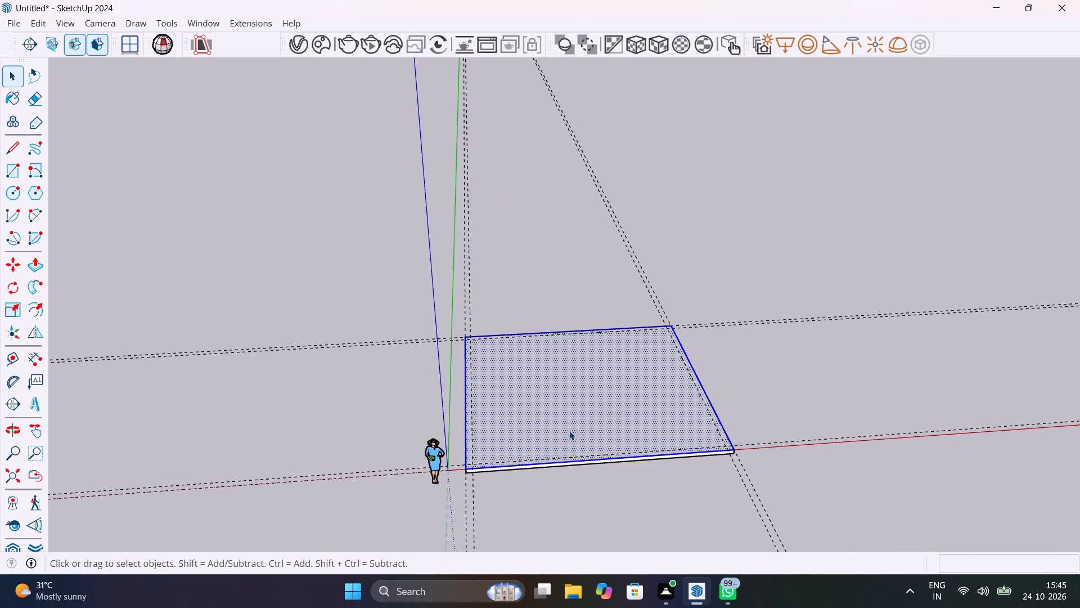
triple_click(569, 431)
right_click(569, 430)
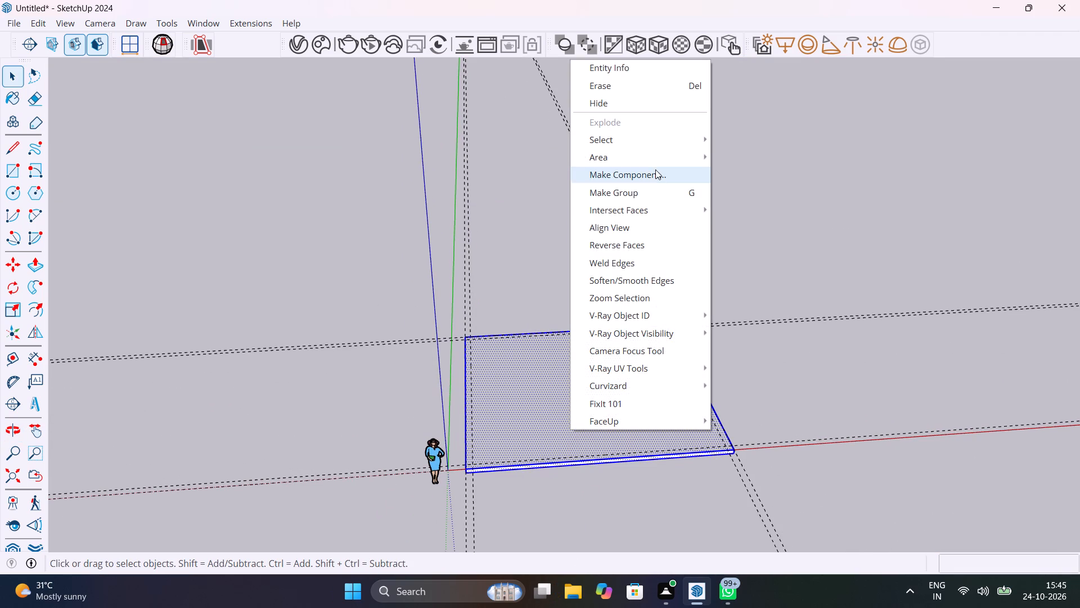
left_click(653, 193)
left_click(766, 236)
Draw a 30' by 9" rectangle on the slab along its far edge, between the two guides parallel to the red axis.
scroll(542, 349, "up", 3)
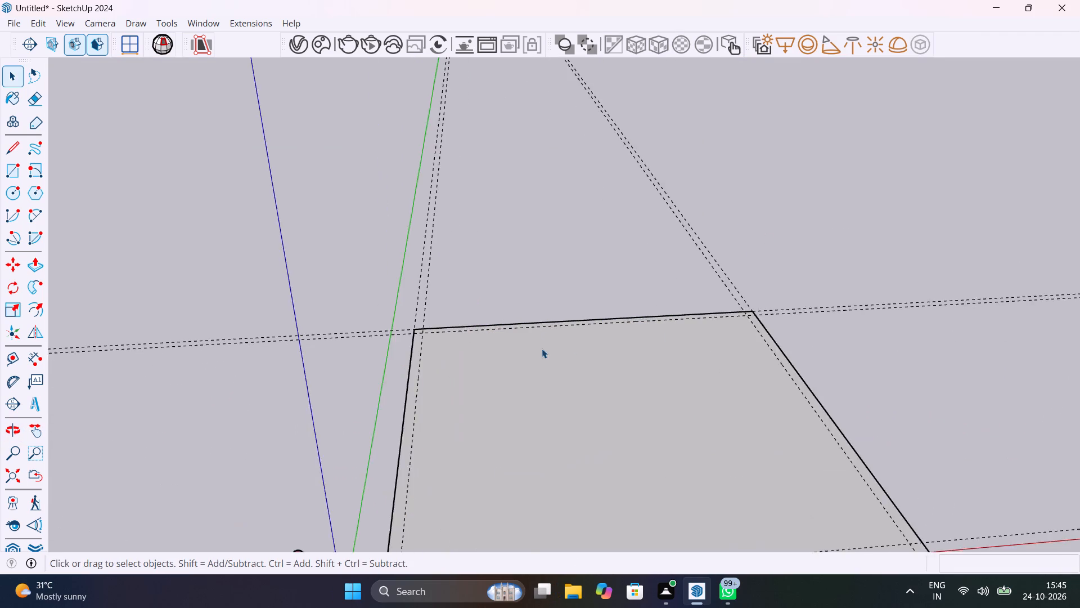
scroll(542, 348, "up", 5)
middle_click_drag(577, 361, 557, 537)
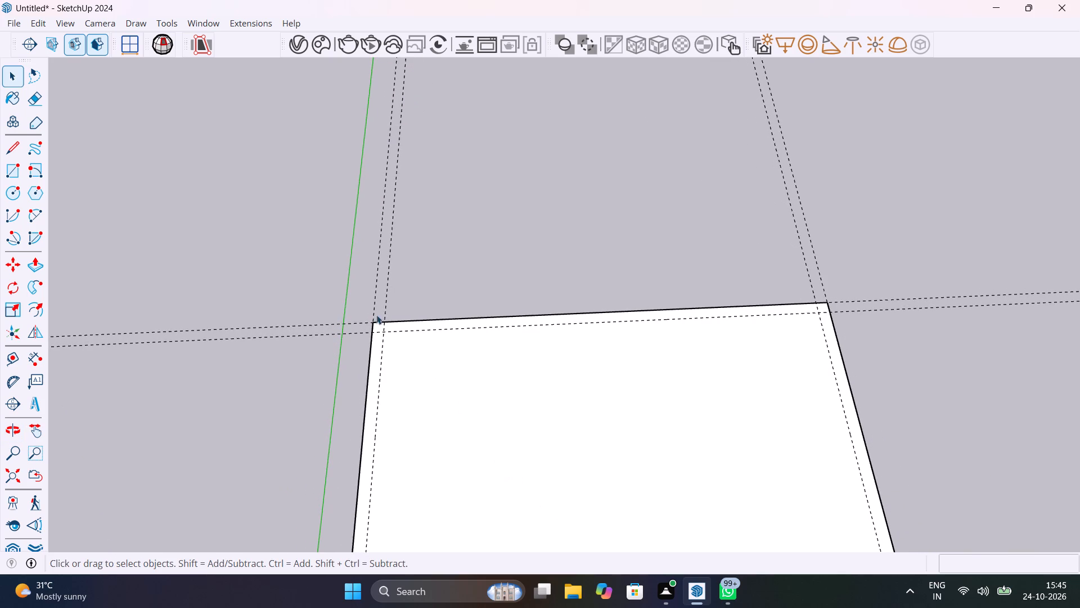
scroll(374, 311, "up", 6)
key("r")
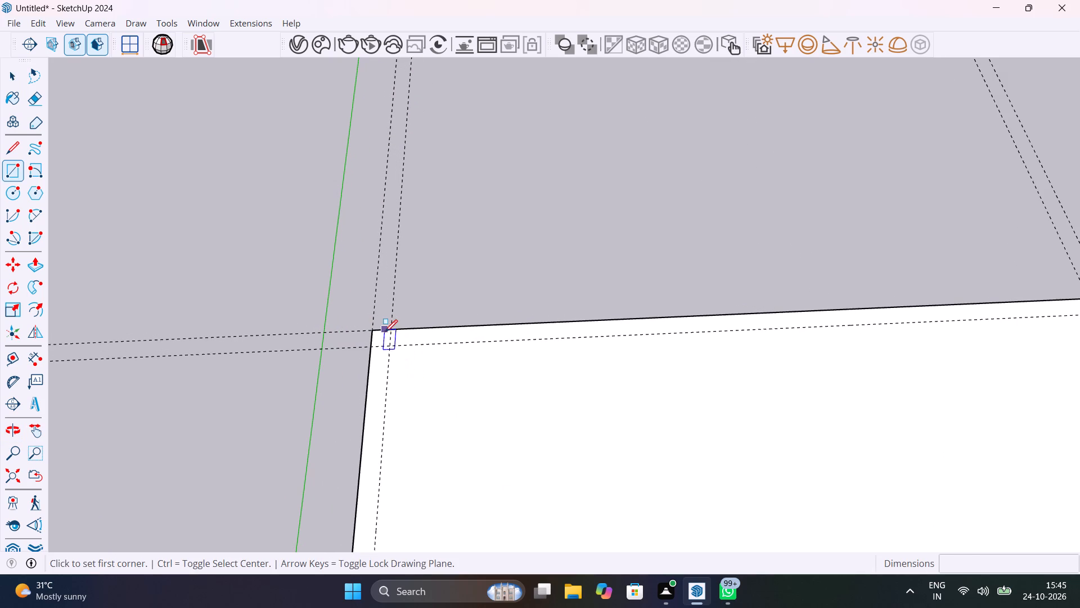
left_click(373, 346)
scroll(503, 343, "down", 3)
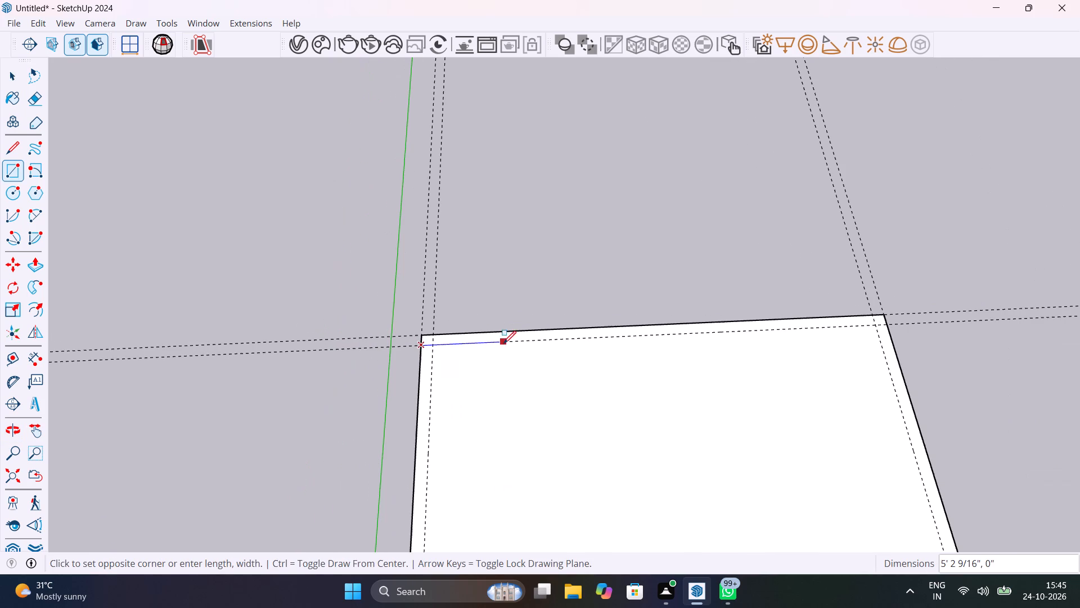
scroll(503, 343, "down", 2)
scroll(890, 314, "up", 8)
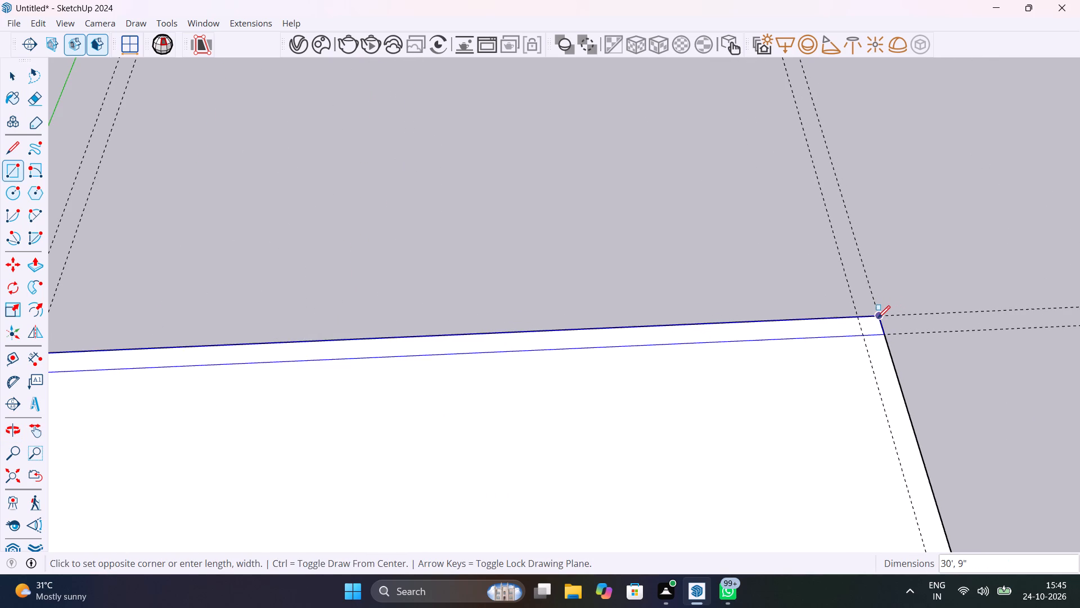
left_click(877, 318)
key("space")
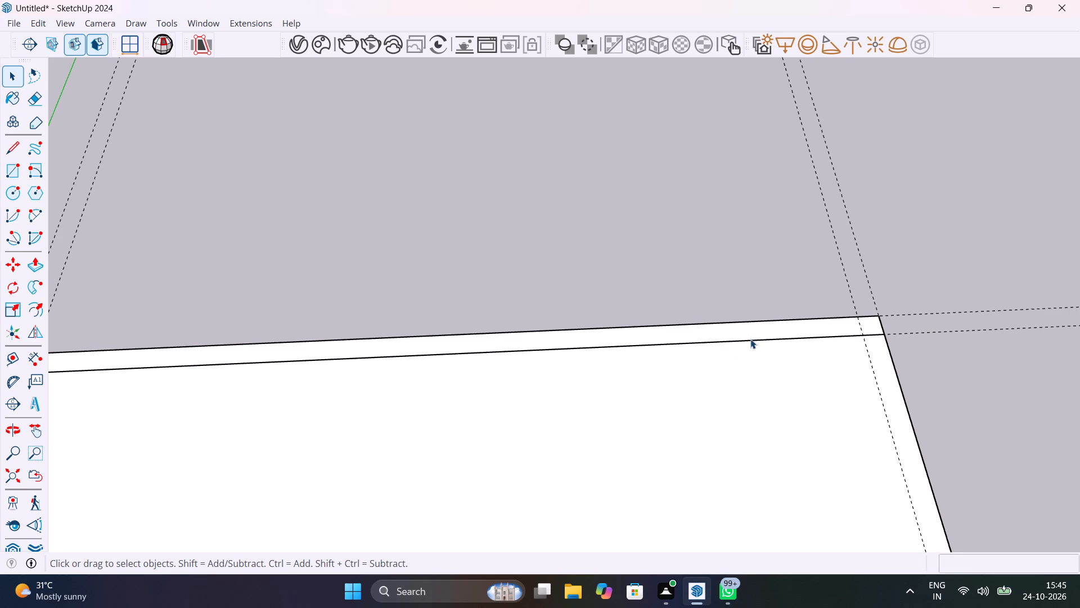
Make the 9" wide strip and its edges a group.
double_click(753, 333)
right_click(753, 333)
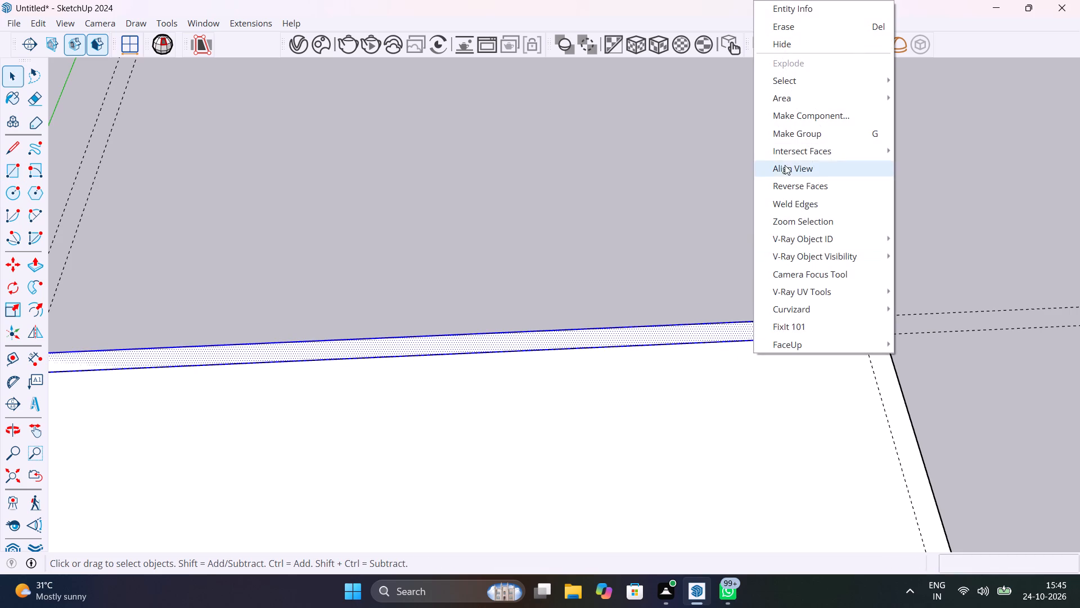
left_click(794, 136)
Open the strip group for editing, Push/Pull its face up 10' to form the far wall, and close the group.
double_click(737, 334)
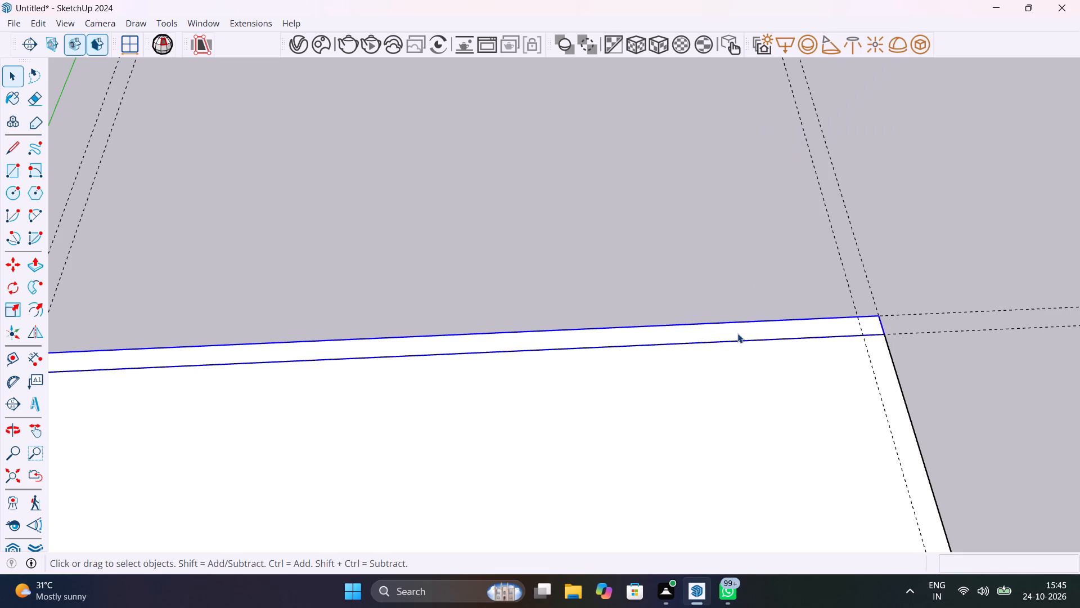
key("p")
left_click(737, 333)
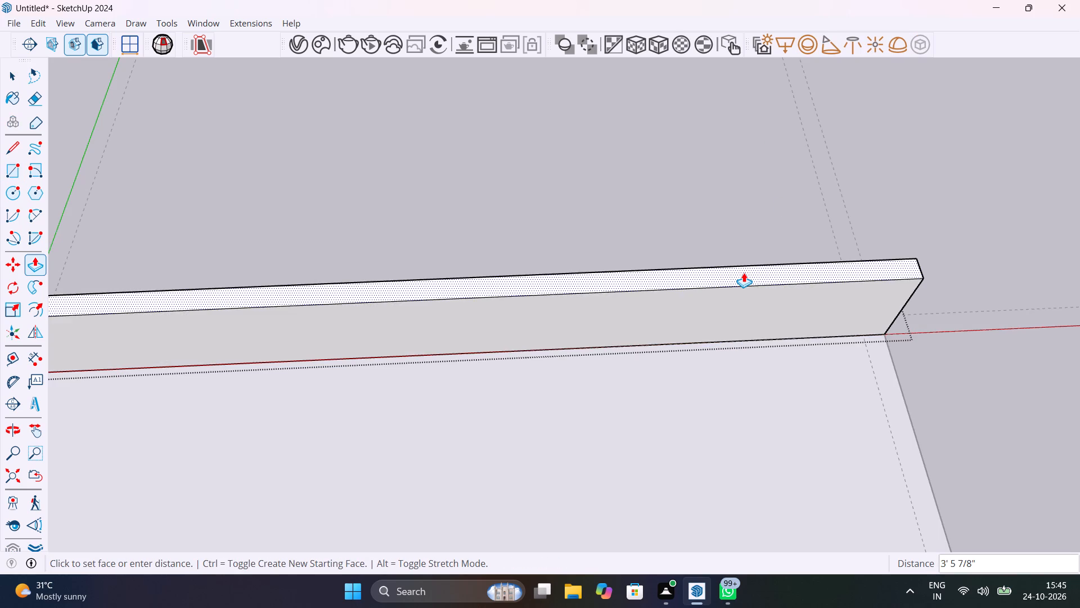
scroll(744, 272, "down", 11)
type("10'")
key("Return")
scroll(754, 216, "down", 7)
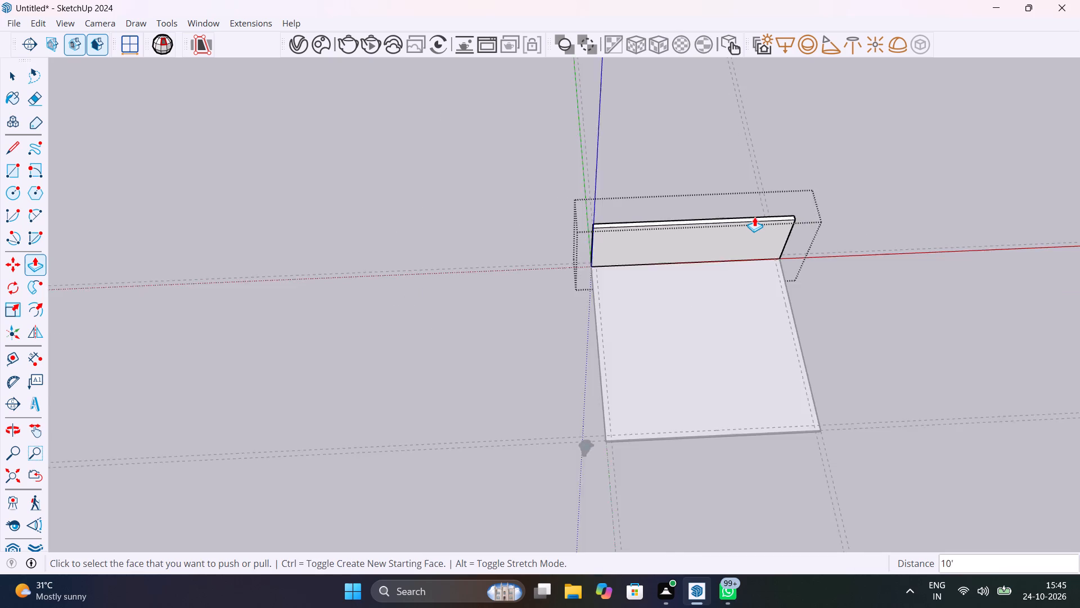
scroll(754, 217, "down", 6)
middle_click_drag(754, 292, 712, 175)
key("space")
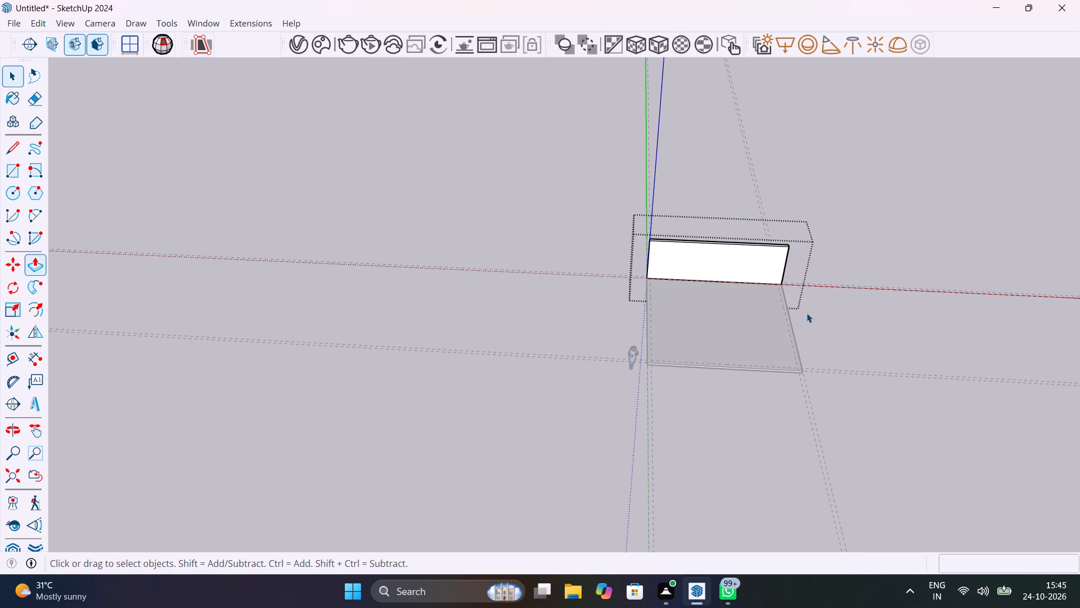
scroll(807, 311, "up", 9)
left_click(809, 312)
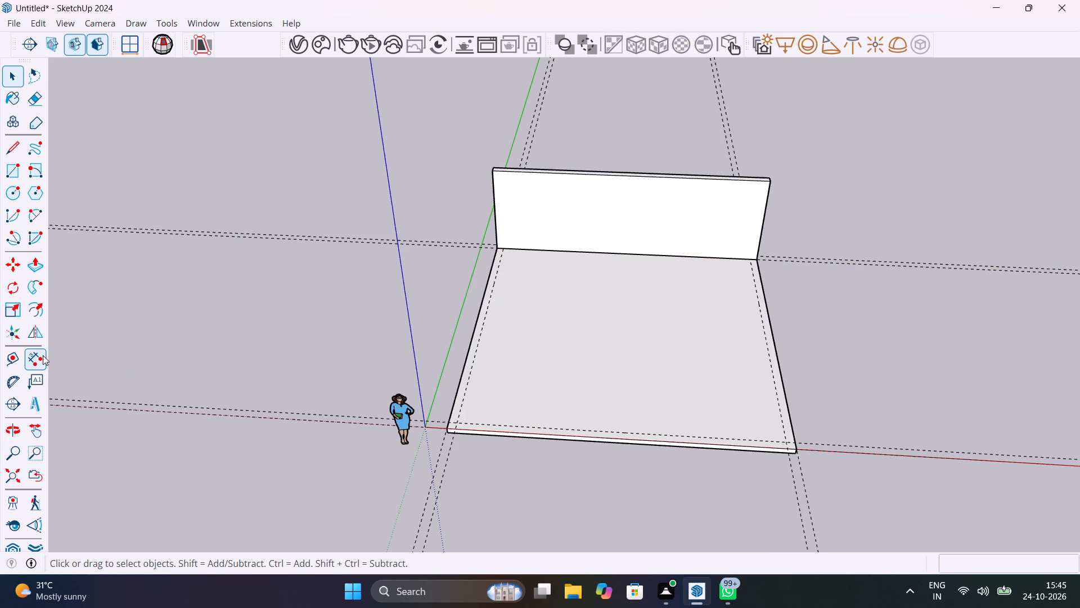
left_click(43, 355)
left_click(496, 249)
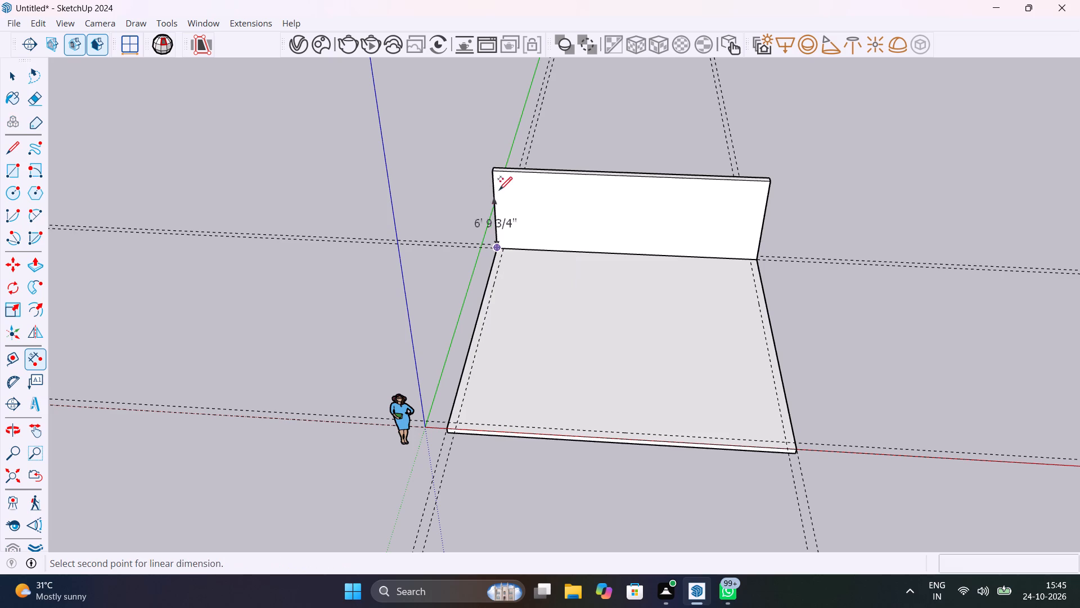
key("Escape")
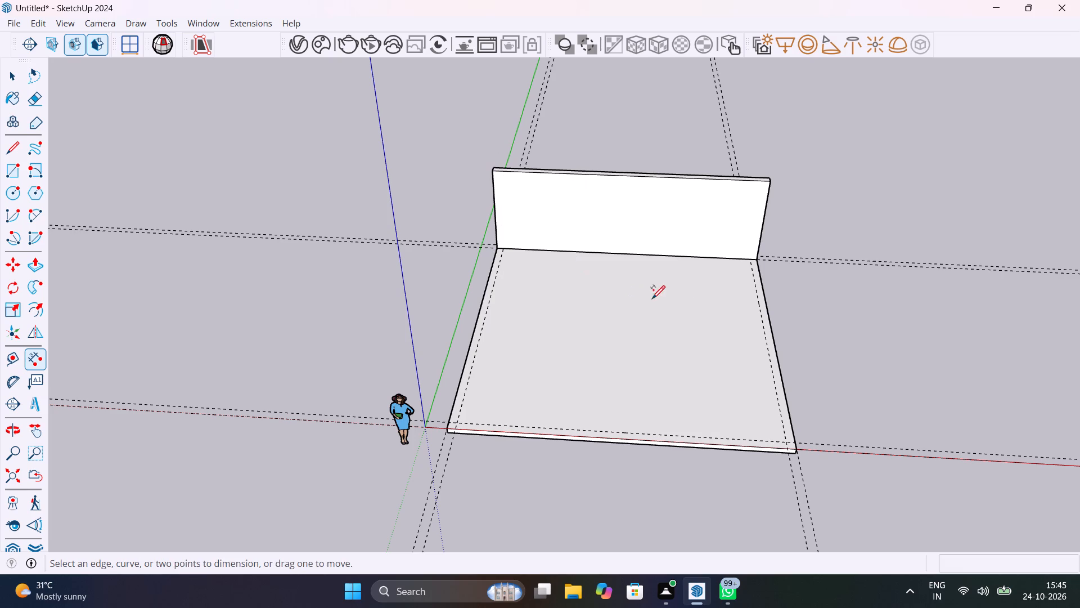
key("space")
Draw a 9" by 29' 3" rectangle on the slab along the side edge farthest from the green axis, starting at the far wall.
type("r")
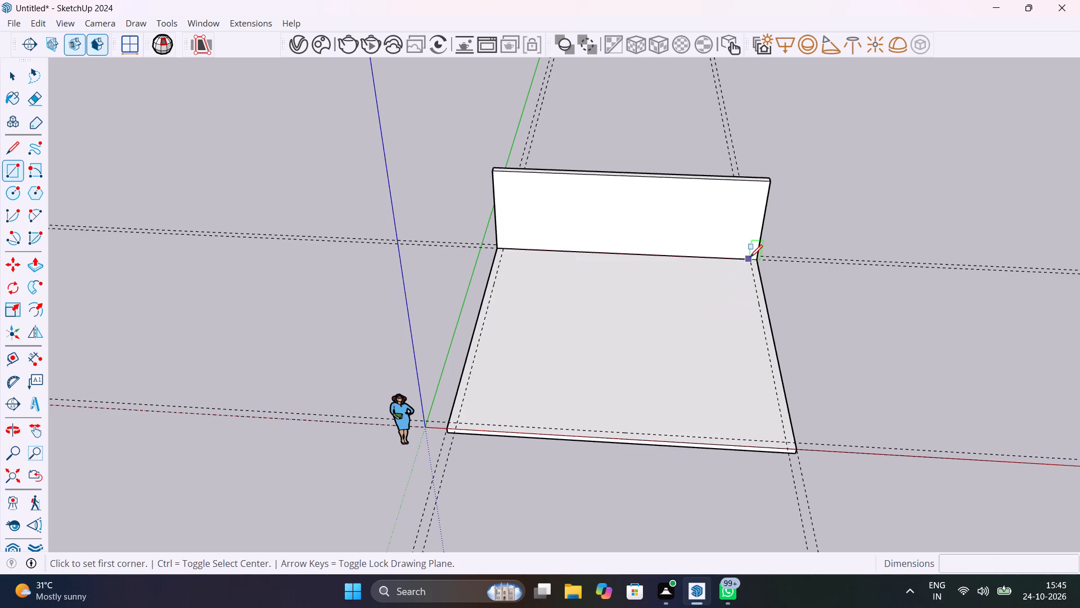
scroll(754, 261, "up", 10)
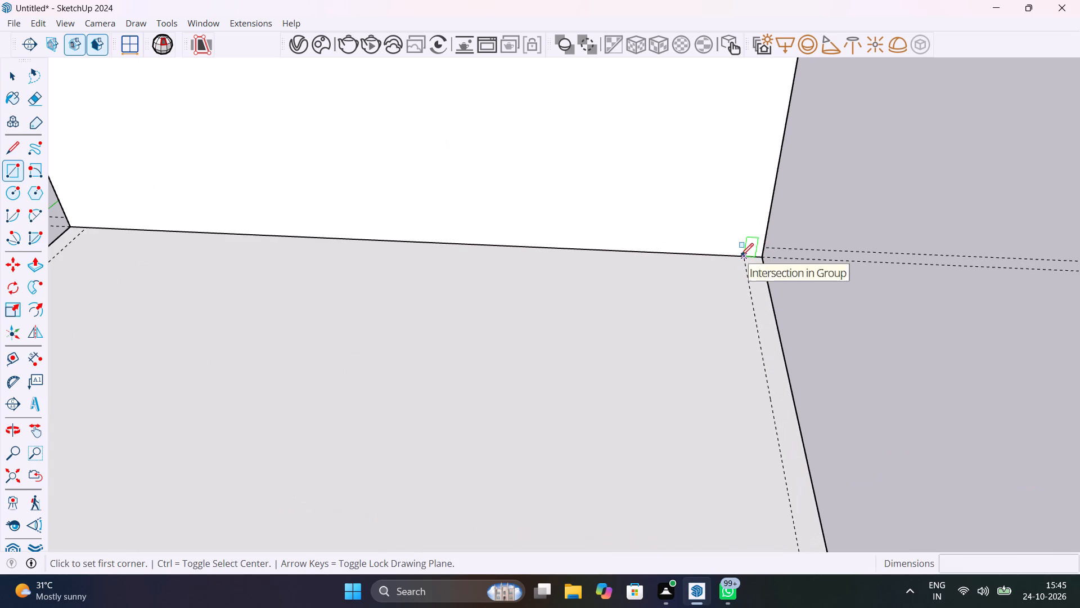
left_click(741, 255)
scroll(766, 315, "down", 12)
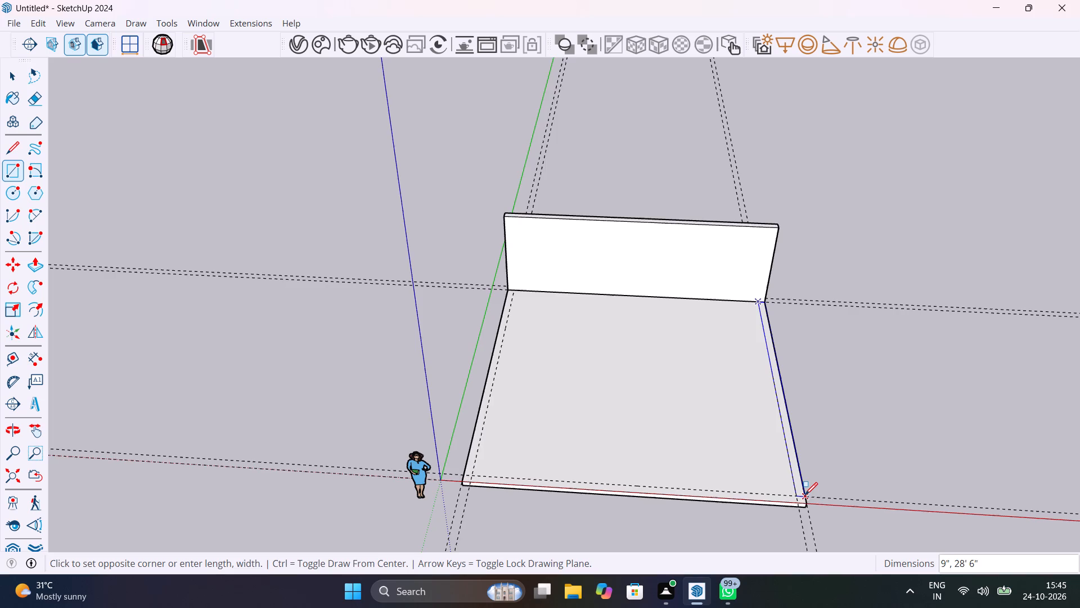
scroll(806, 498, "up", 10)
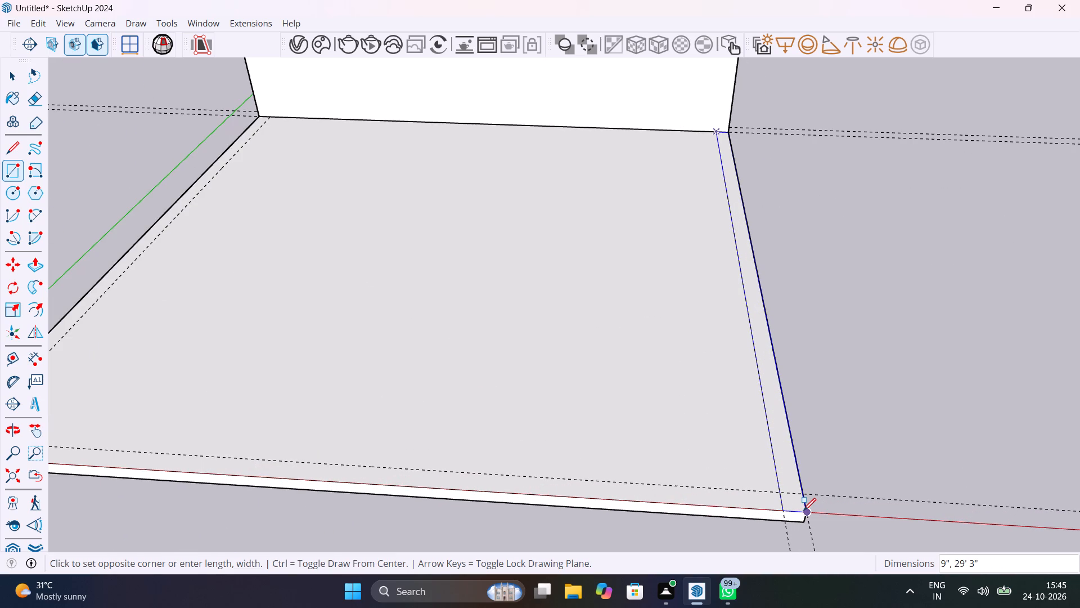
left_click(803, 509)
key("space")
Make the new 9" wide side strip and its edges a group.
double_click(784, 436)
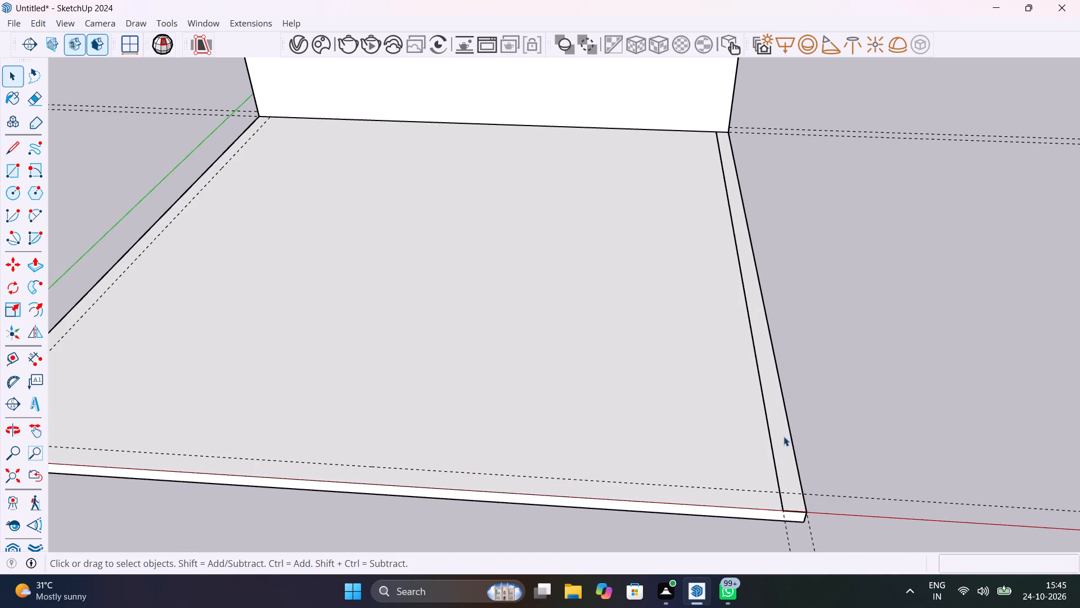
right_click(784, 436)
left_click(825, 223)
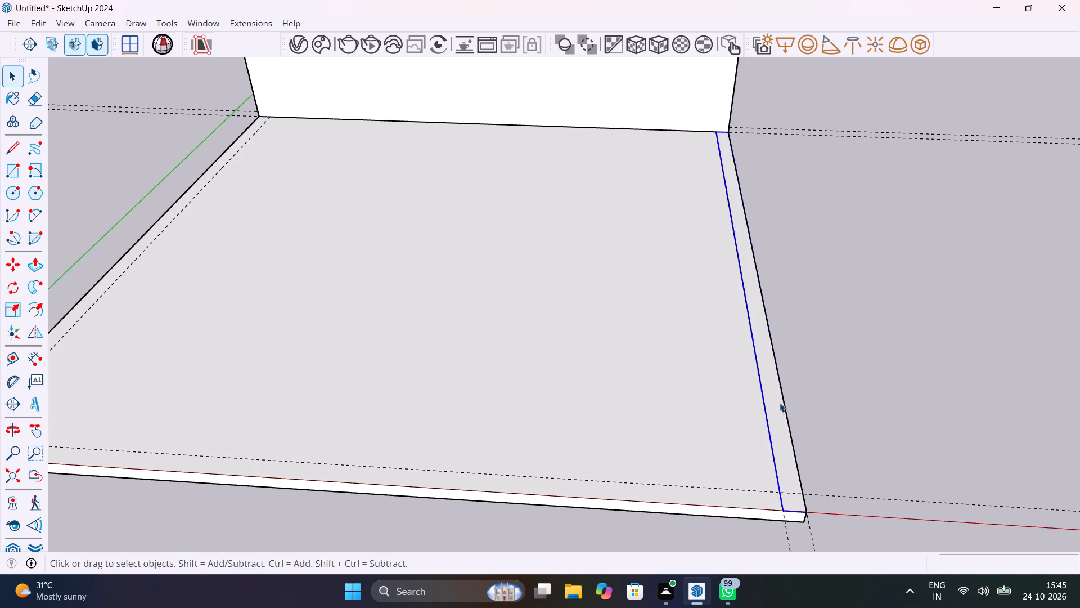
Open the side strip group for editing, Push/Pull its face up 10' to the far wall's height, and close the group.
double_click(777, 408)
key("p")
left_click(777, 407)
scroll(778, 346, "down", 14)
left_click(641, 194)
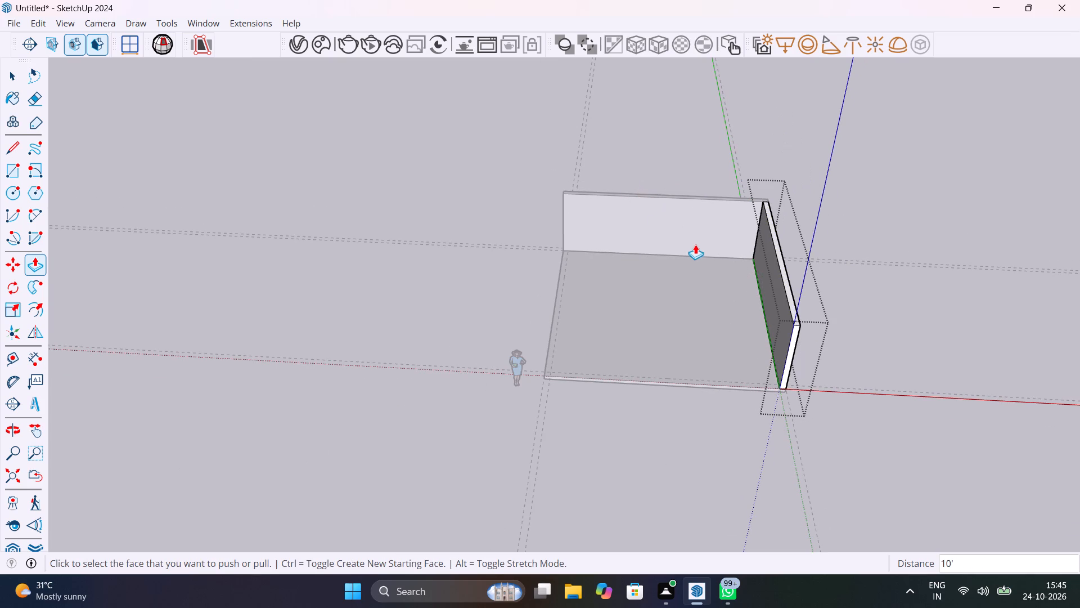
key("Escape")
key("space")
left_click(851, 294)
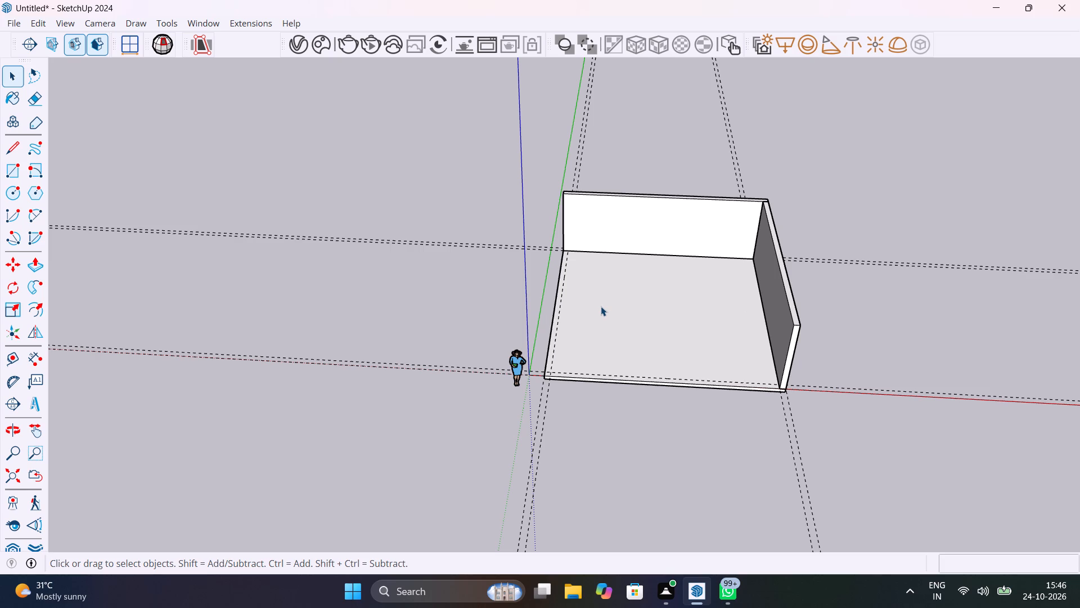
Draw a 9" by 29' 3" rectangle on the slab along the side edge nearest the green axis, from the far wall to the front corner.
scroll(592, 295, "up", 9)
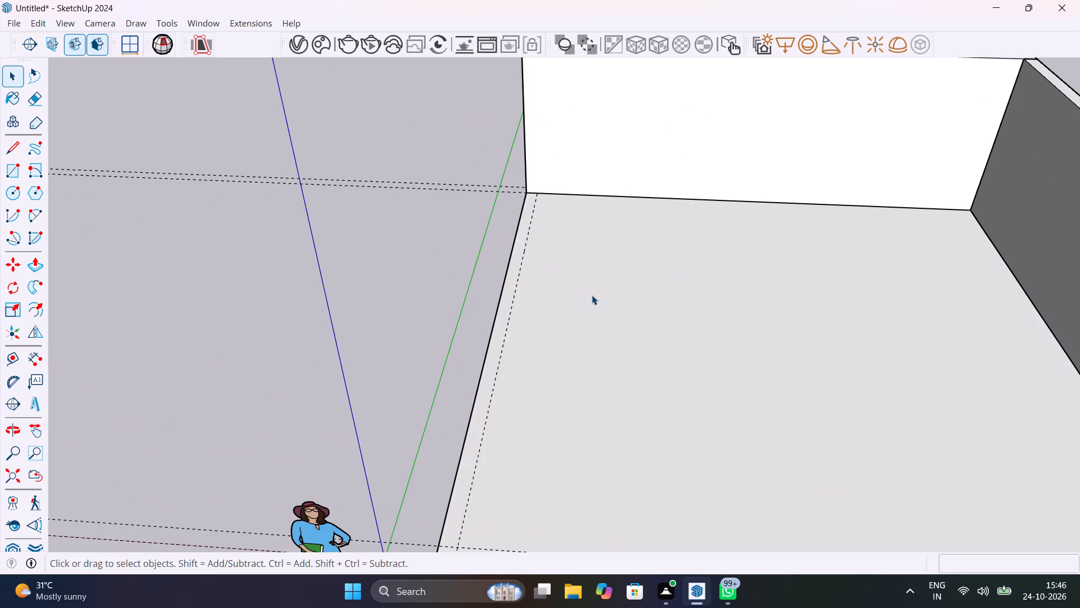
key("r")
left_click(536, 194)
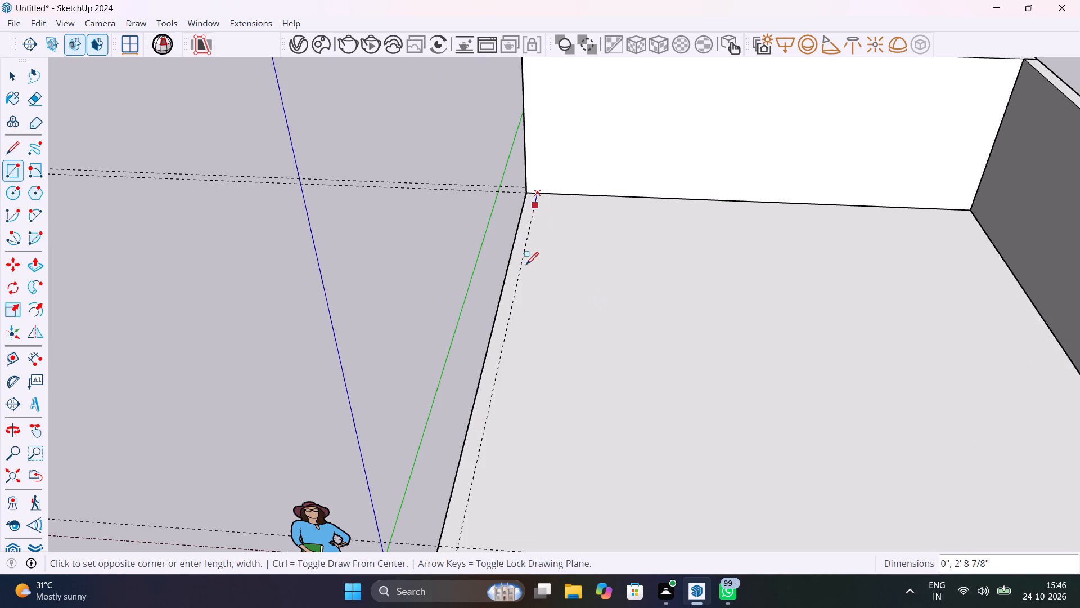
scroll(526, 302, "down", 11)
scroll(514, 364, "up", 11)
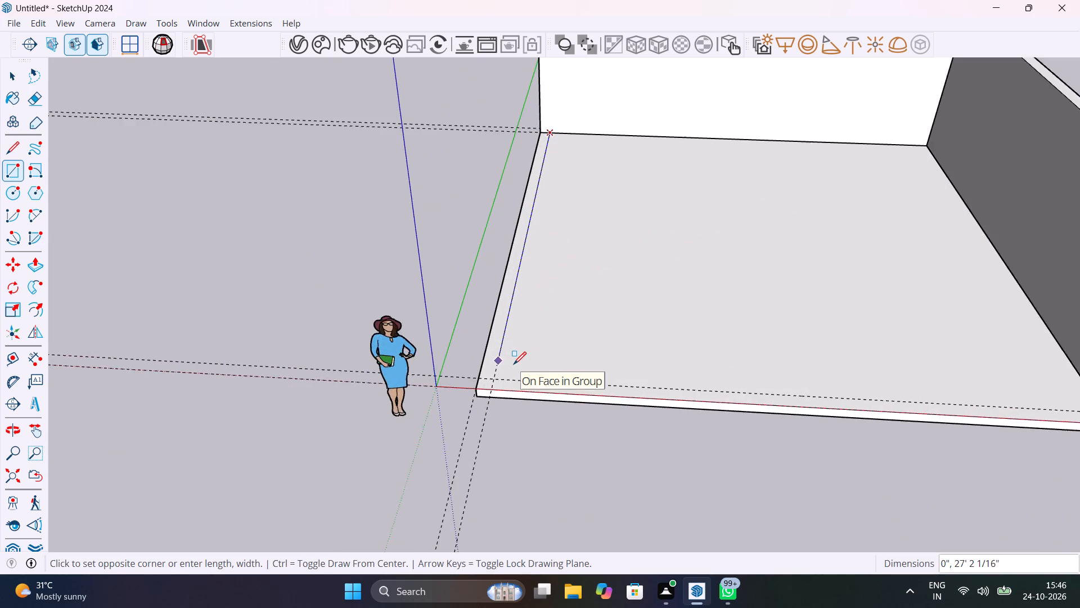
scroll(514, 364, "up", 3)
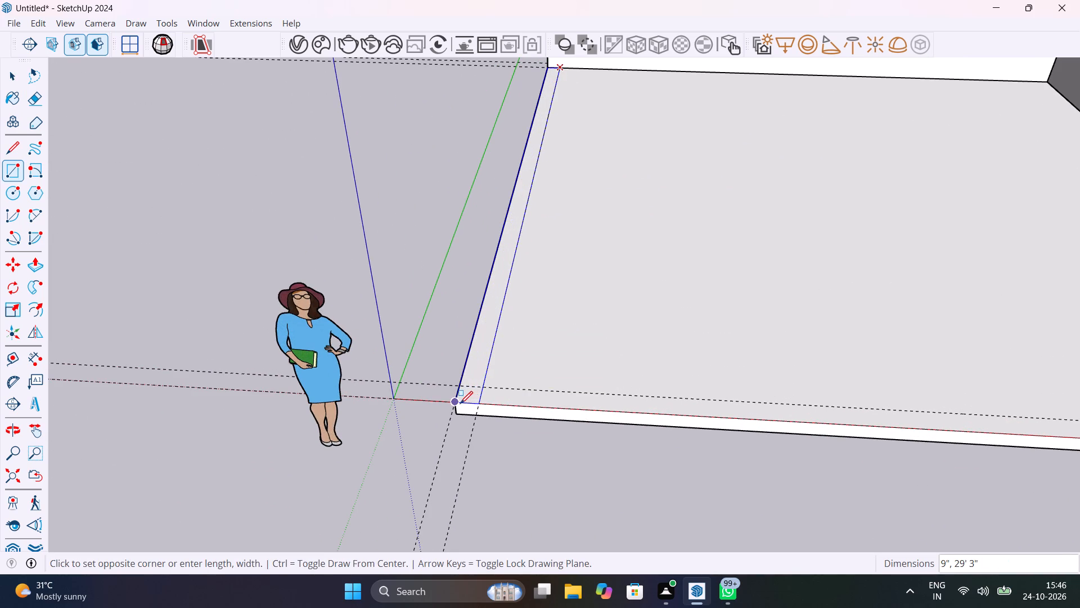
left_click(460, 403)
key("space")
Make the 9" wide strip nearest the green axis and its edges a group.
double_click(475, 357)
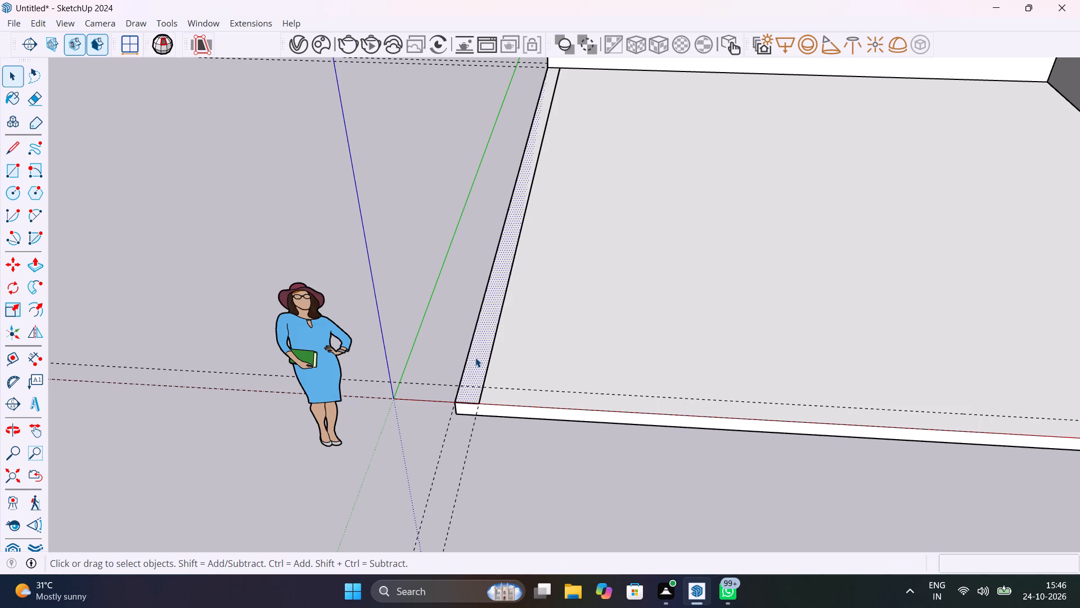
right_click(475, 357)
left_click(547, 138)
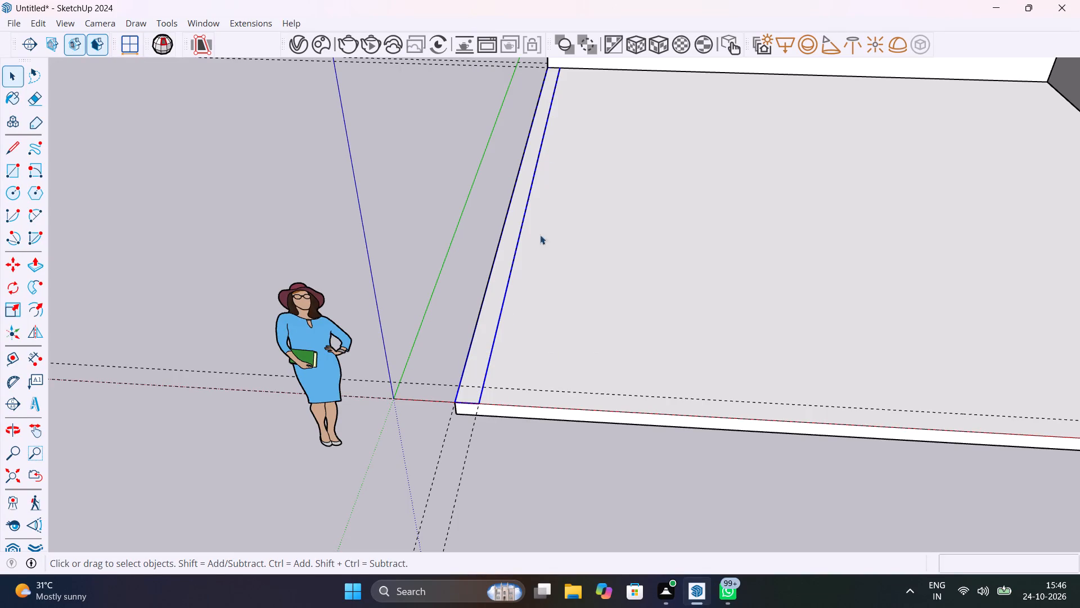
Open this strip group for editing, Push/Pull its face up level with the opposite side wall's top, and close the group.
double_click(485, 344)
key("p")
left_click_drag(485, 344, 489, 338)
scroll(539, 239, "down", 7)
left_click(511, 281)
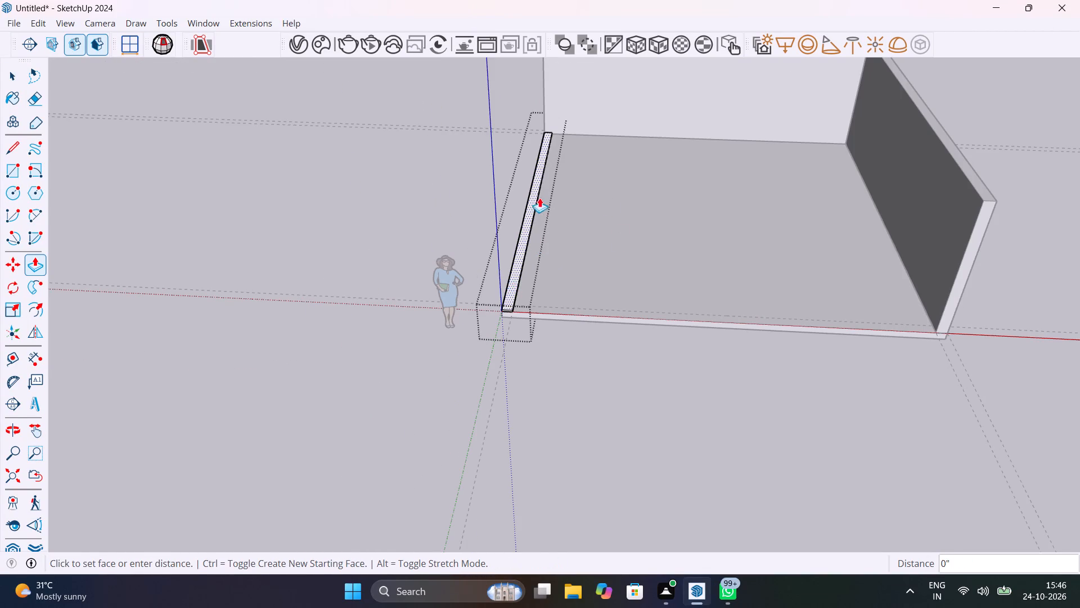
left_click(943, 138)
key("Escape")
key("space")
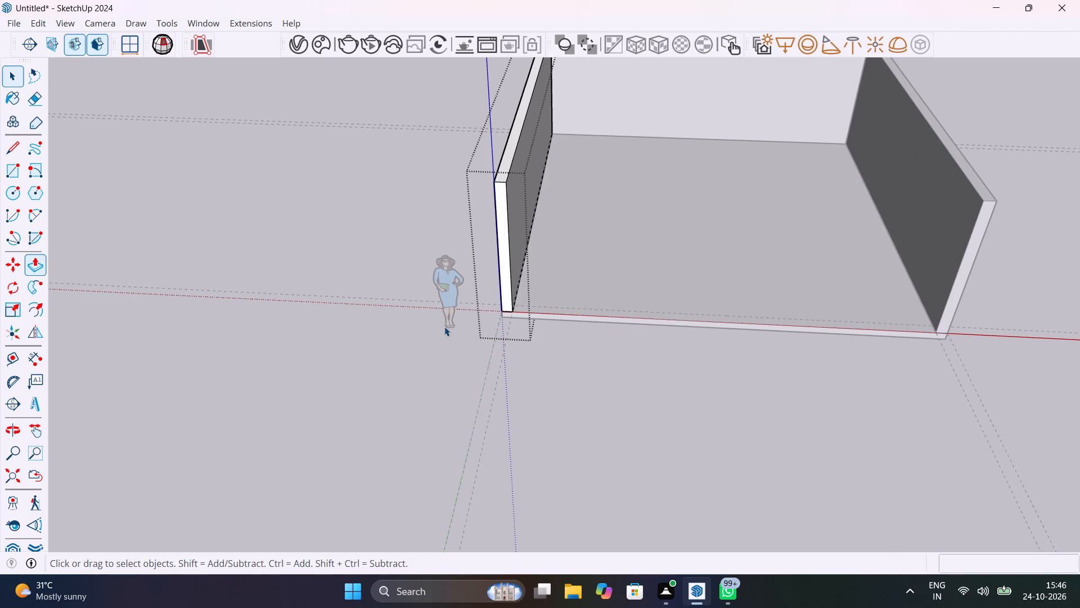
left_click(444, 327)
Start a Tape Measure guide across the floor, parallel to the side wall nearest the green axis, from its inner base edge.
scroll(551, 293, "down", 6)
middle_click_drag(551, 295, 485, 381, "shift")
scroll(553, 290, "up", 3)
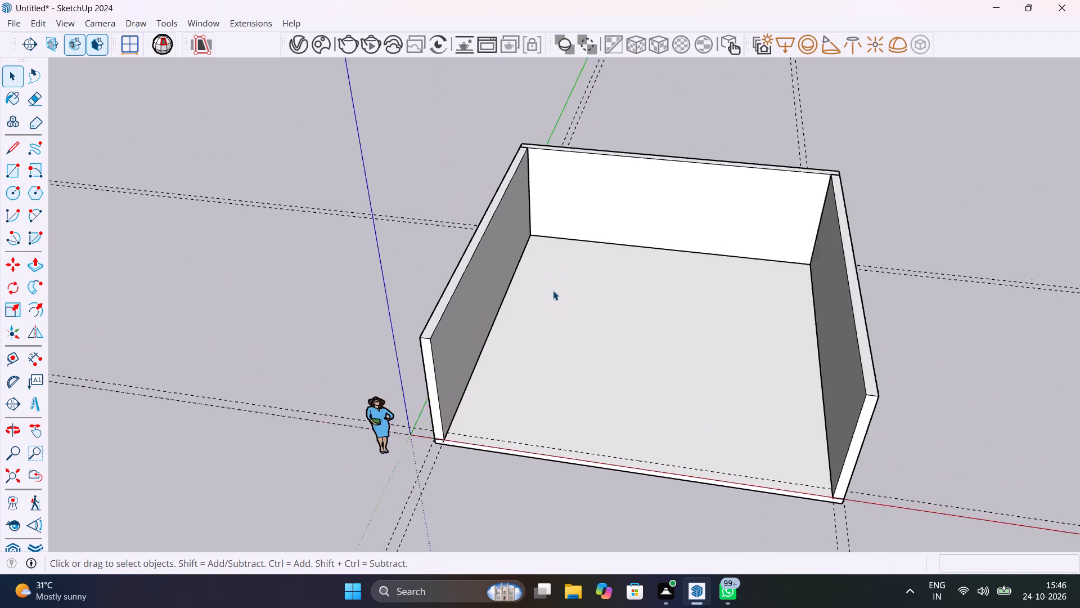
scroll(553, 290, "up", 7)
scroll(582, 338, "down", 9)
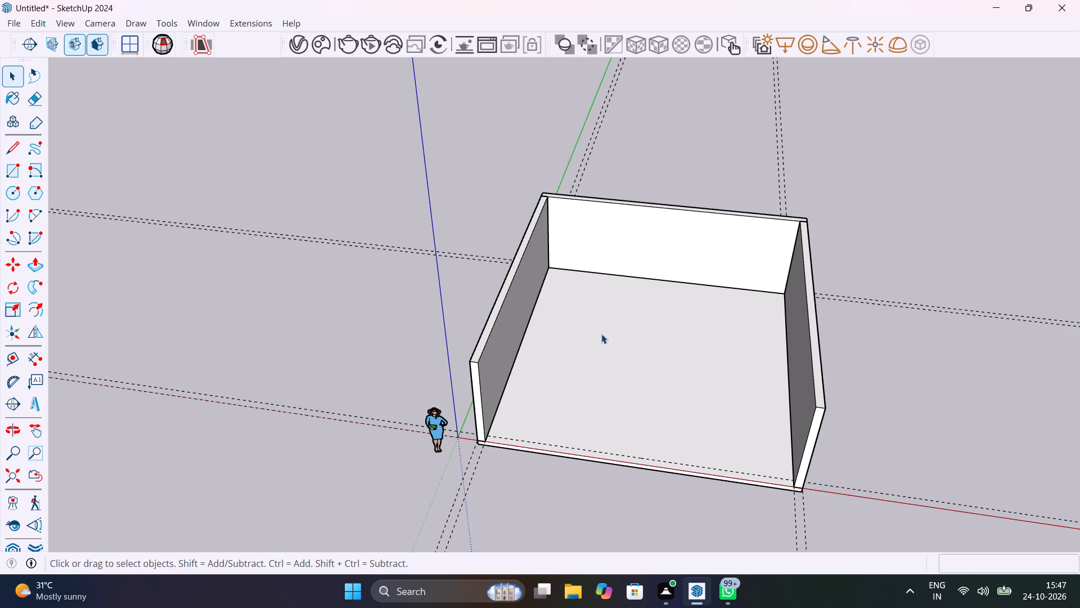
key("t")
left_click(521, 356)
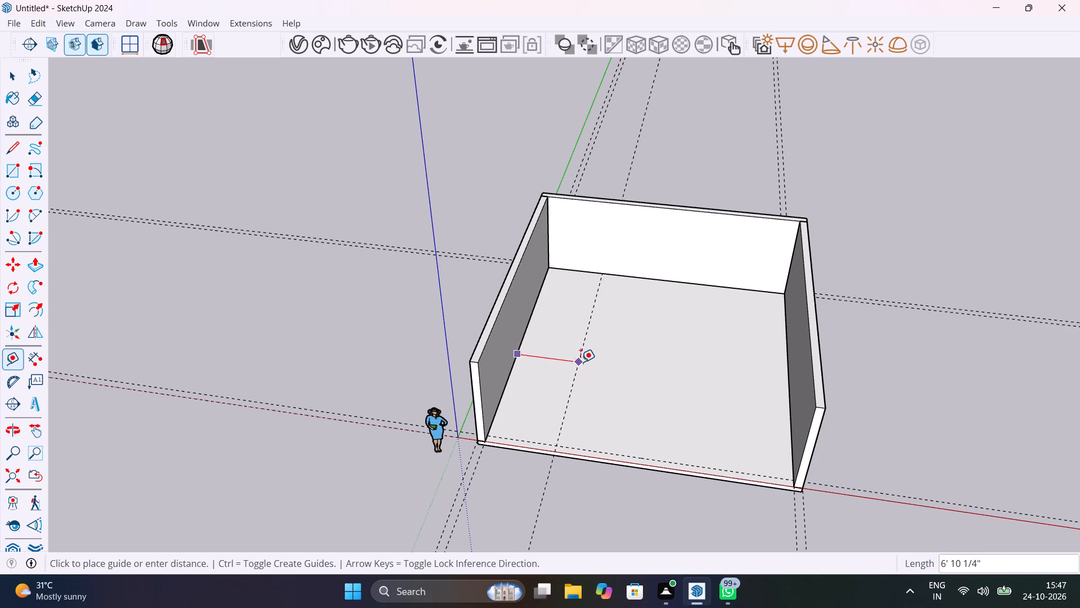
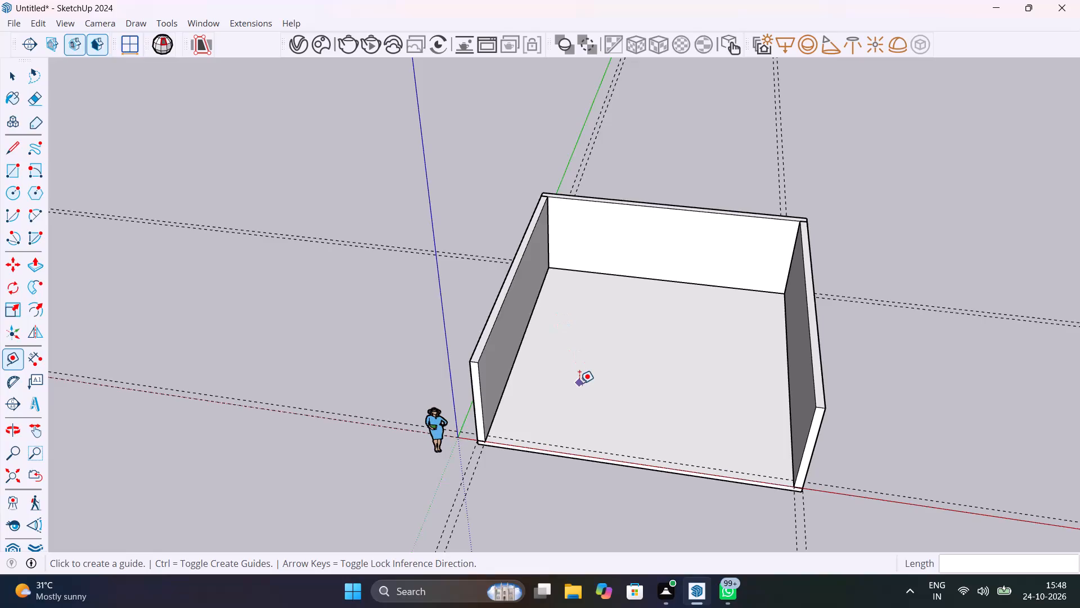
Delete everything in the model: the slab, walls, guides and the scale figure.
scroll(579, 382, "down", 7)
key("space")
left_click(777, 503)
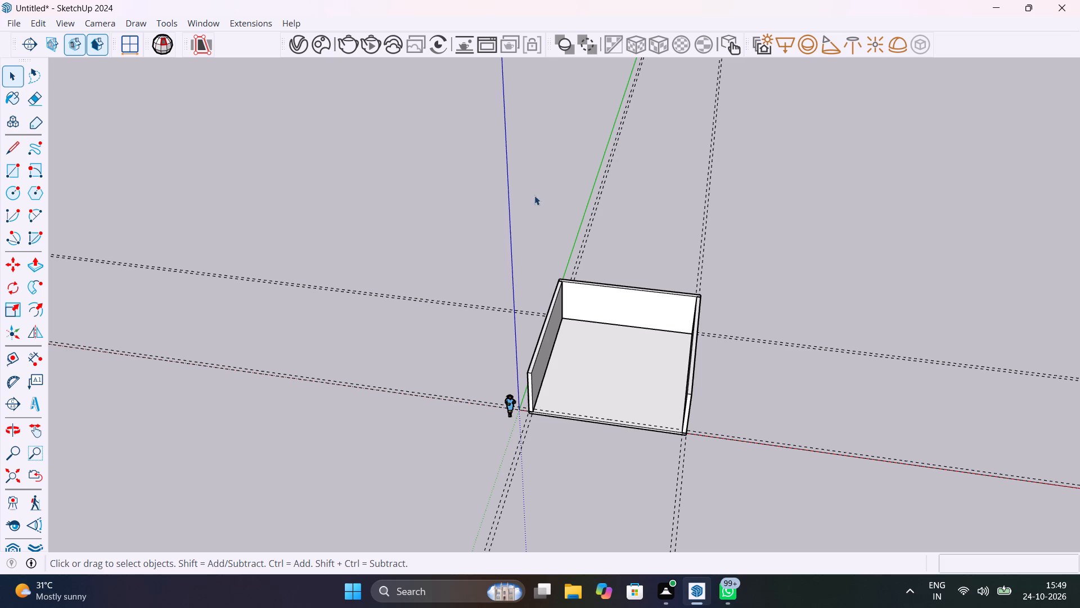
left_click_drag(488, 165, 461, 325)
left_click(844, 489)
left_click_drag(832, 521, 379, 129)
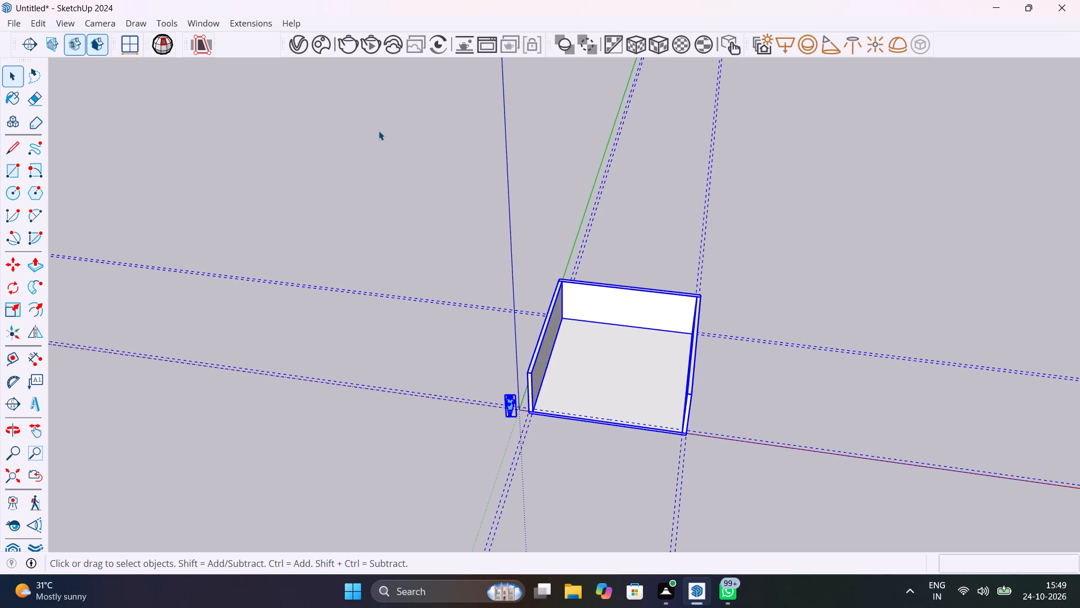
key("Delete")
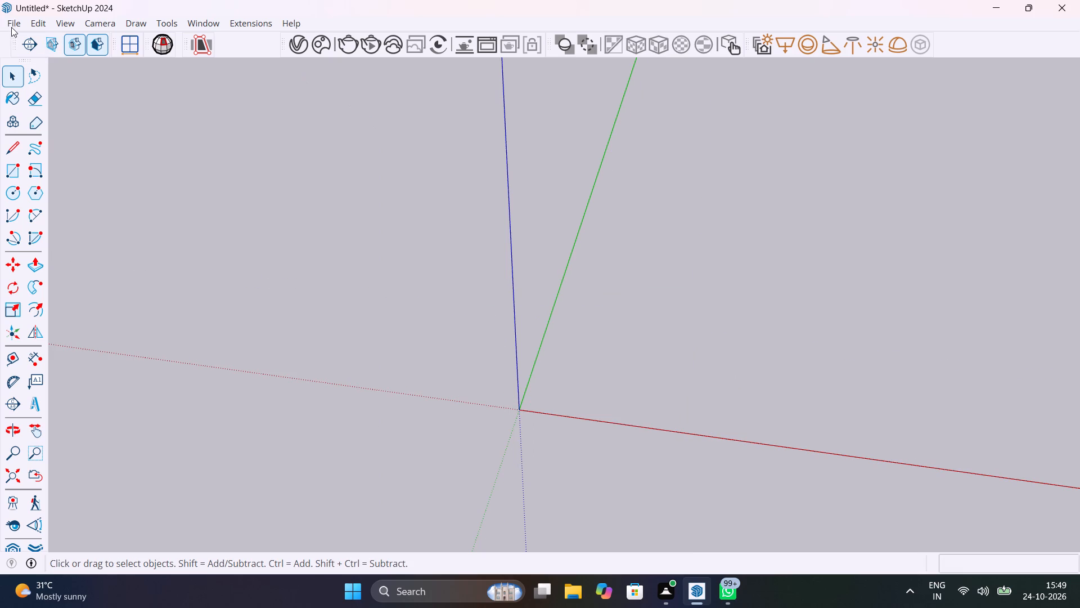
Import the AutoCAD drawing "1Residential floor plan fuji t14" from the D: drive folder SANATH\1.PROJECTS\AUTOCAD\Working.
left_click(11, 27)
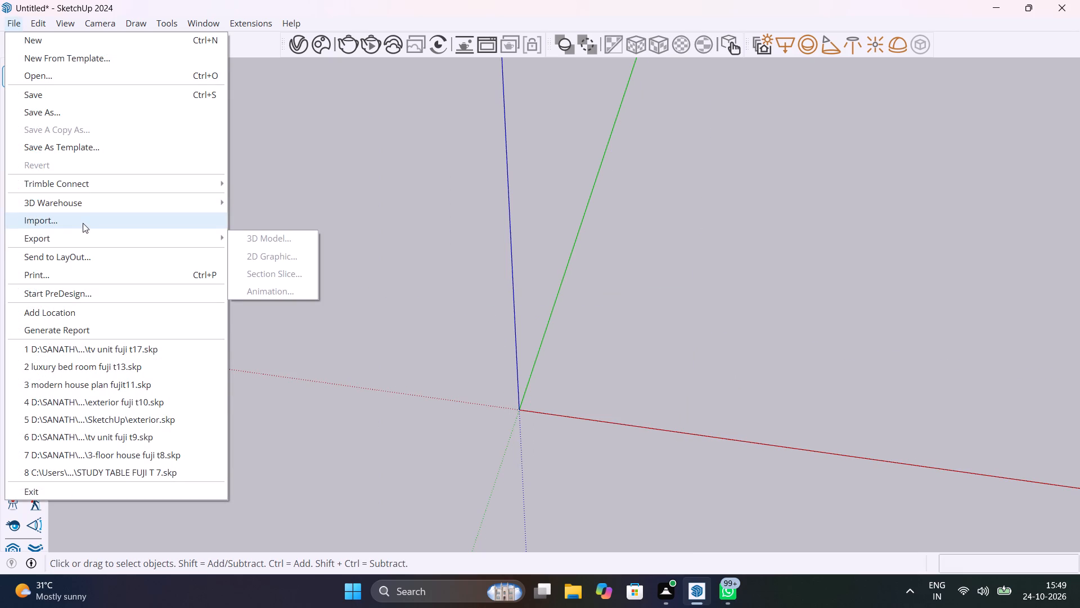
left_click(83, 223)
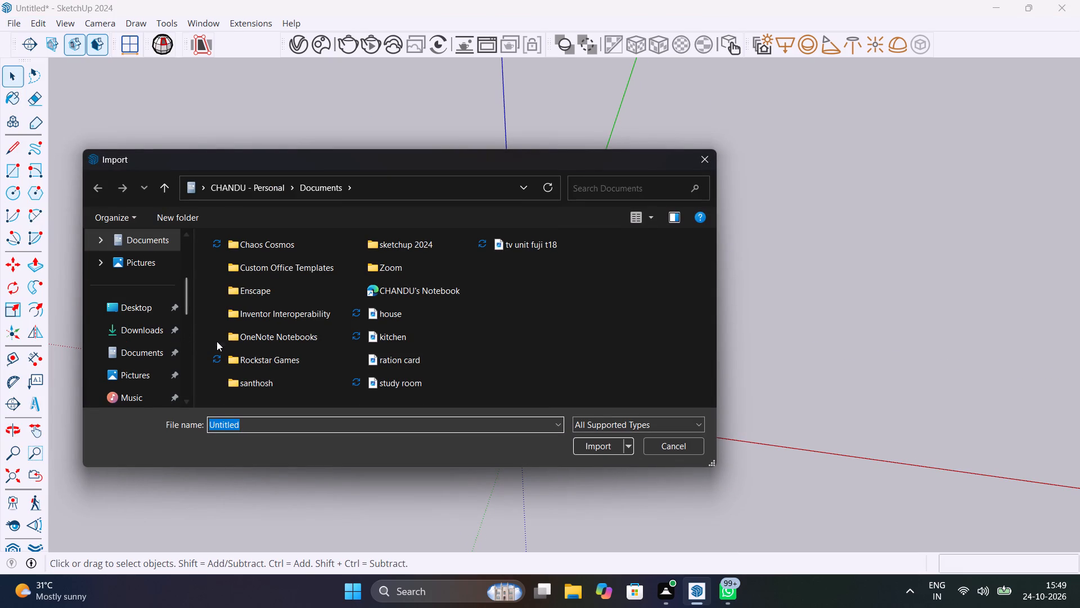
scroll(235, 343, "down", 3)
scroll(235, 343, "up", 2)
scroll(164, 366, "down", 2)
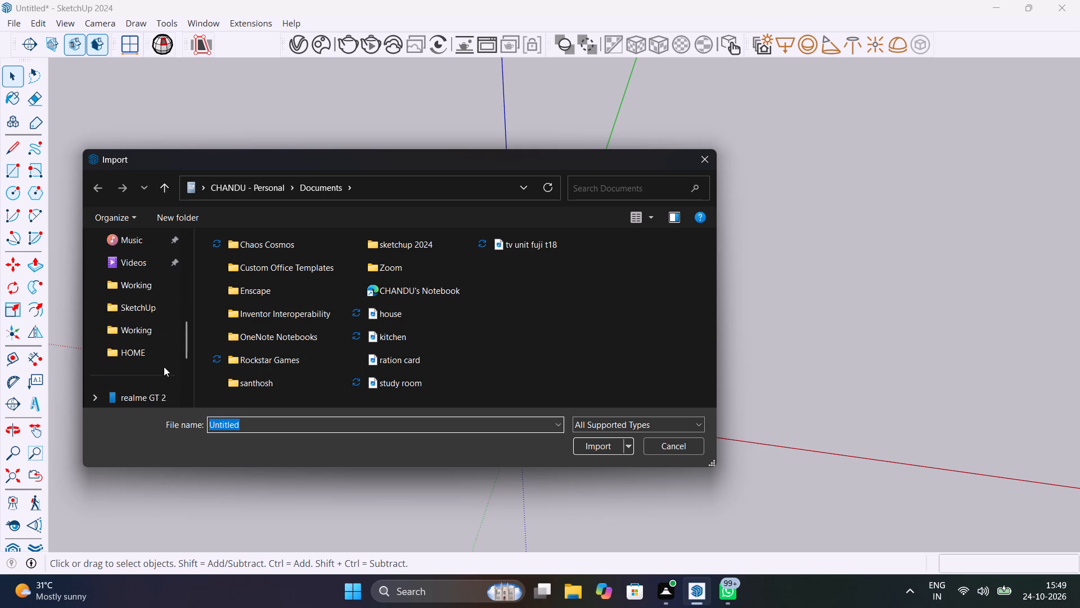
scroll(164, 366, "down", 3)
scroll(164, 366, "up", 3)
scroll(164, 366, "down", 2)
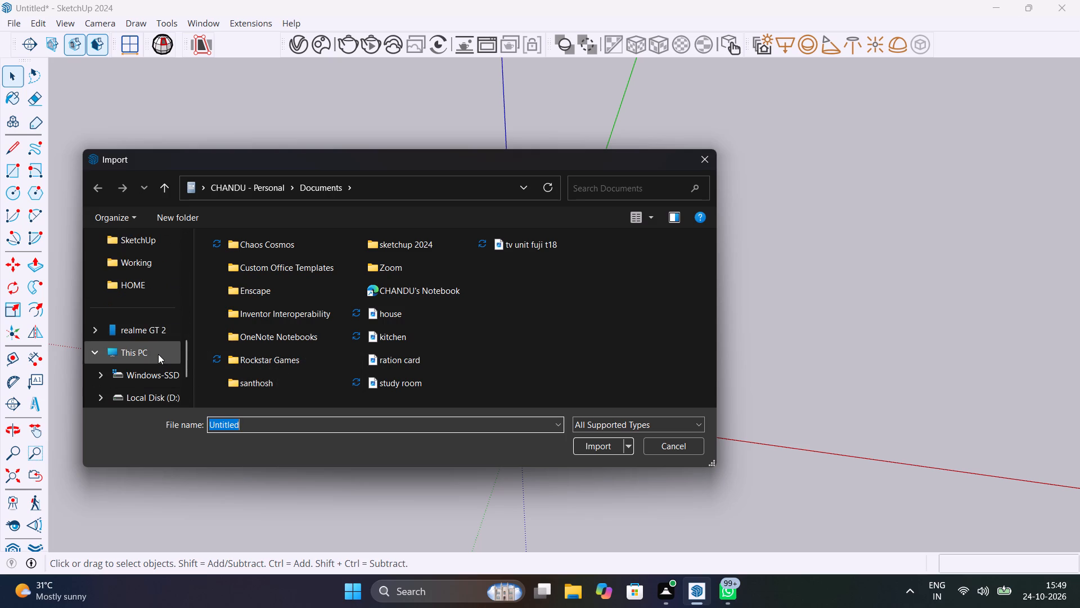
double_click(158, 354)
double_click(468, 268)
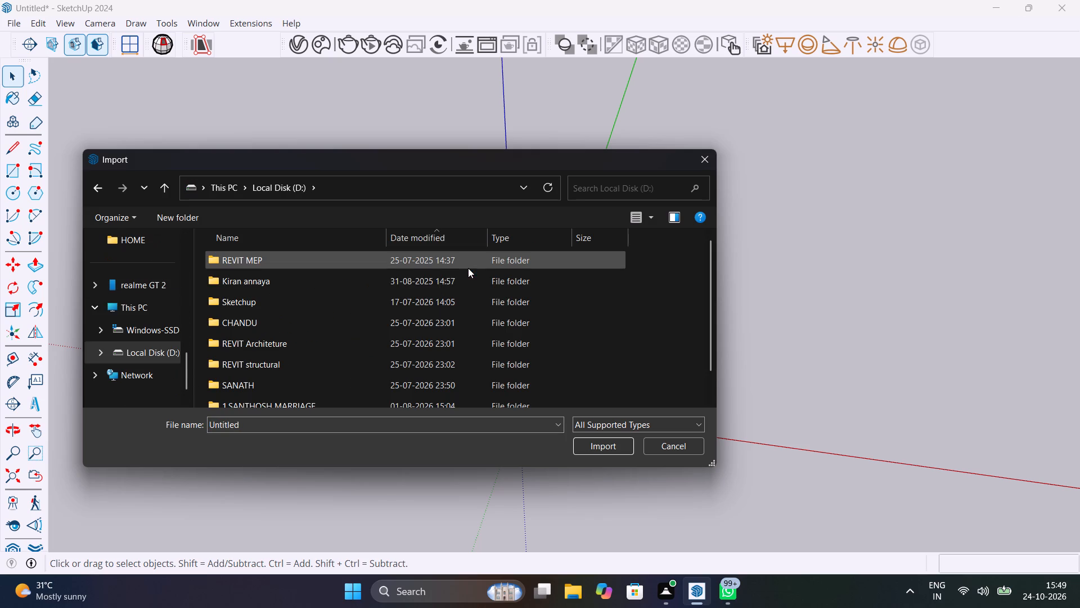
scroll(331, 350, "down", 1)
double_click(320, 354)
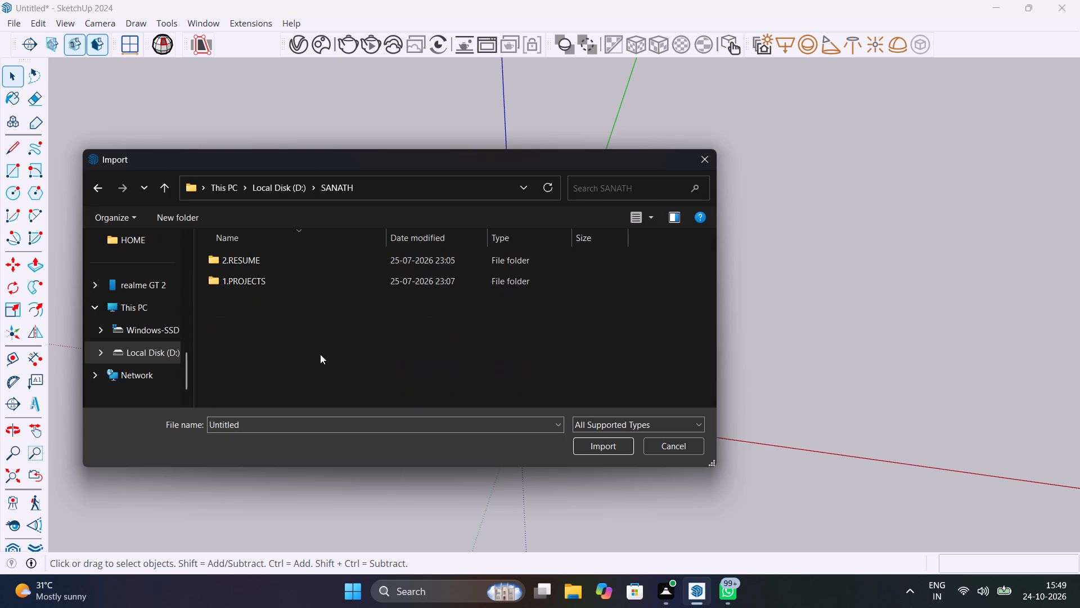
double_click(276, 278)
double_click(293, 260)
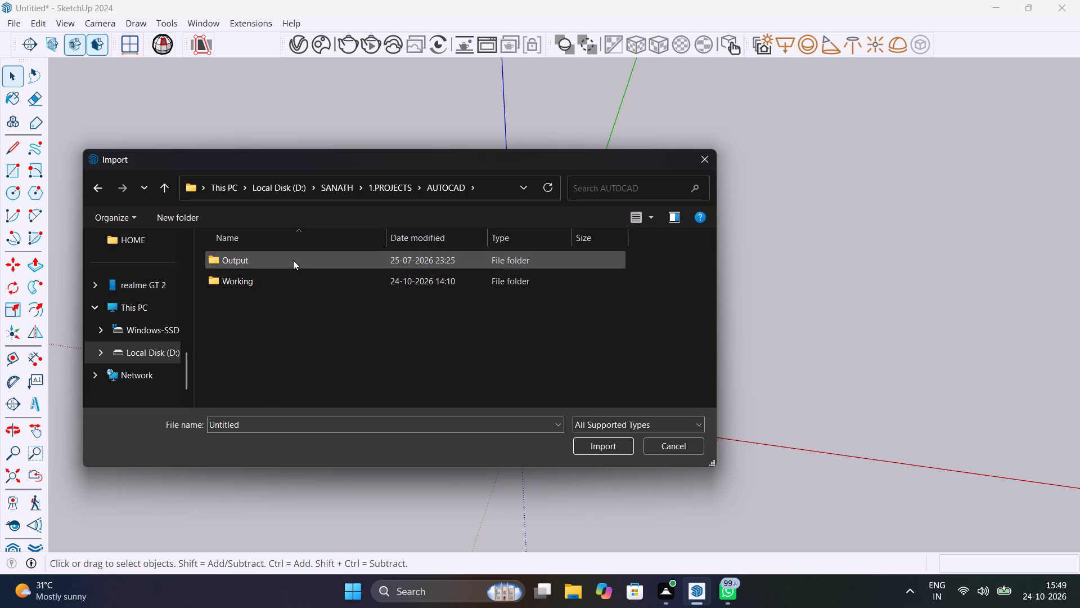
left_click(294, 292)
double_click(294, 286)
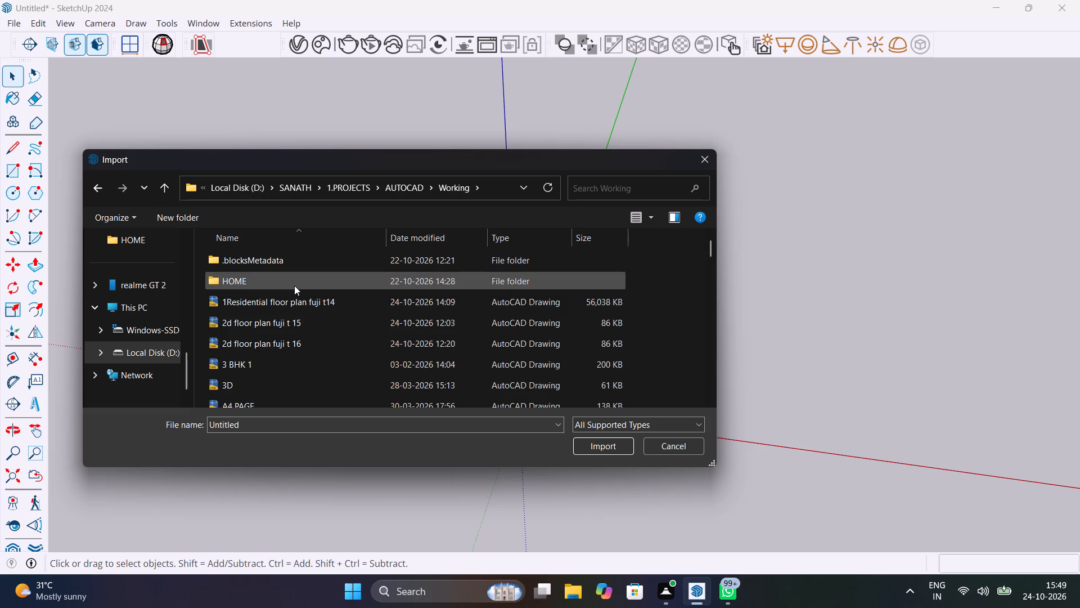
left_click(328, 302)
left_click(595, 444)
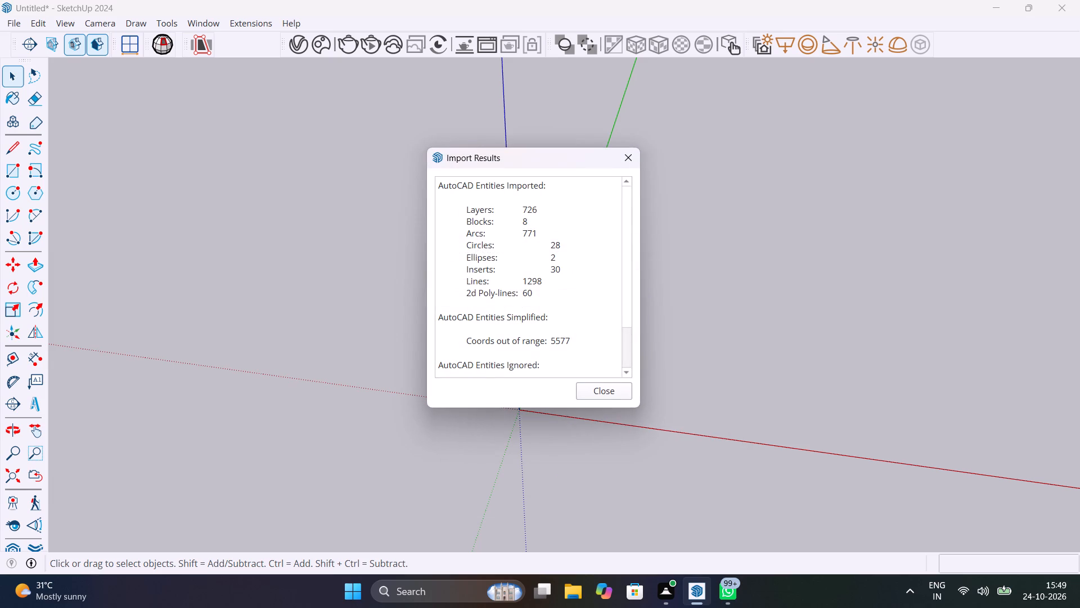
left_click(604, 395)
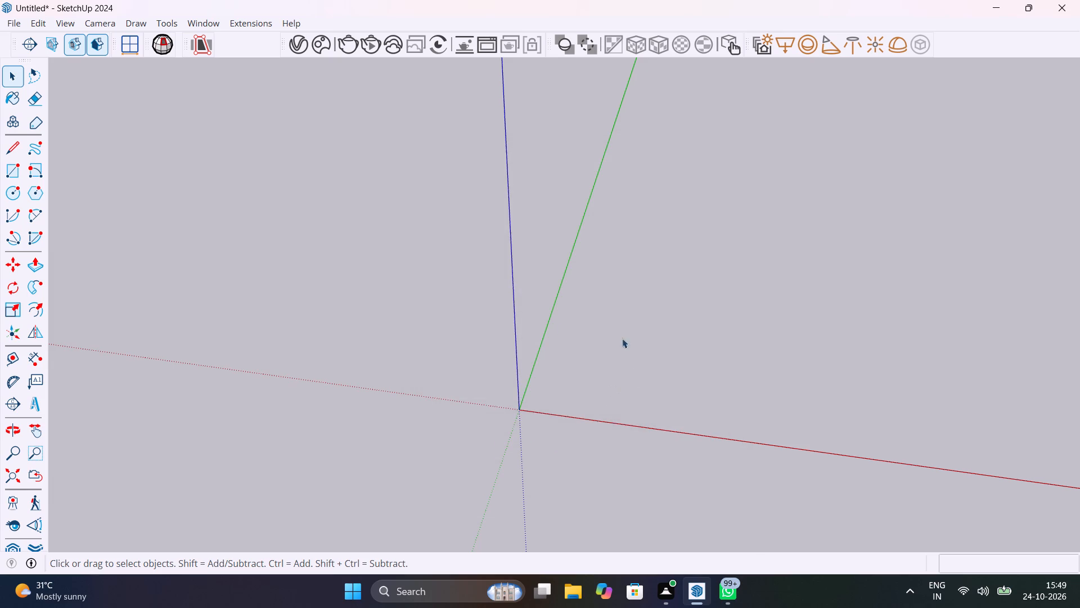
Examine the imported floor plan's overall layout and its front rooms near the origin from several angles.
scroll(625, 350, "down", 4)
middle_click_drag(662, 348, 656, 427)
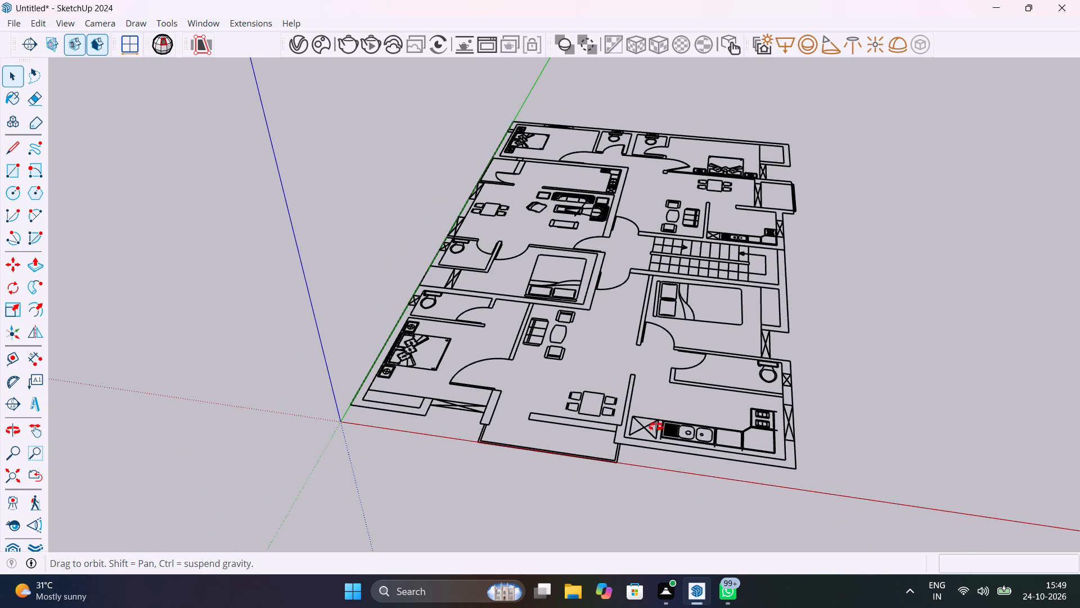
middle_click_drag(656, 427, 655, 448)
scroll(660, 395, "down", 9)
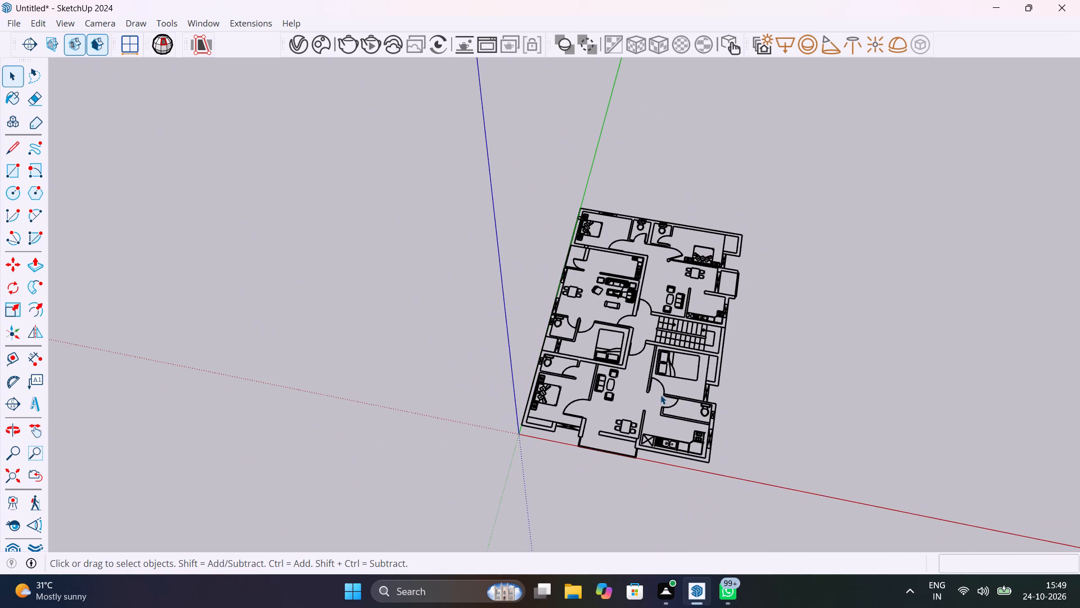
middle_click_drag(685, 418, 699, 495)
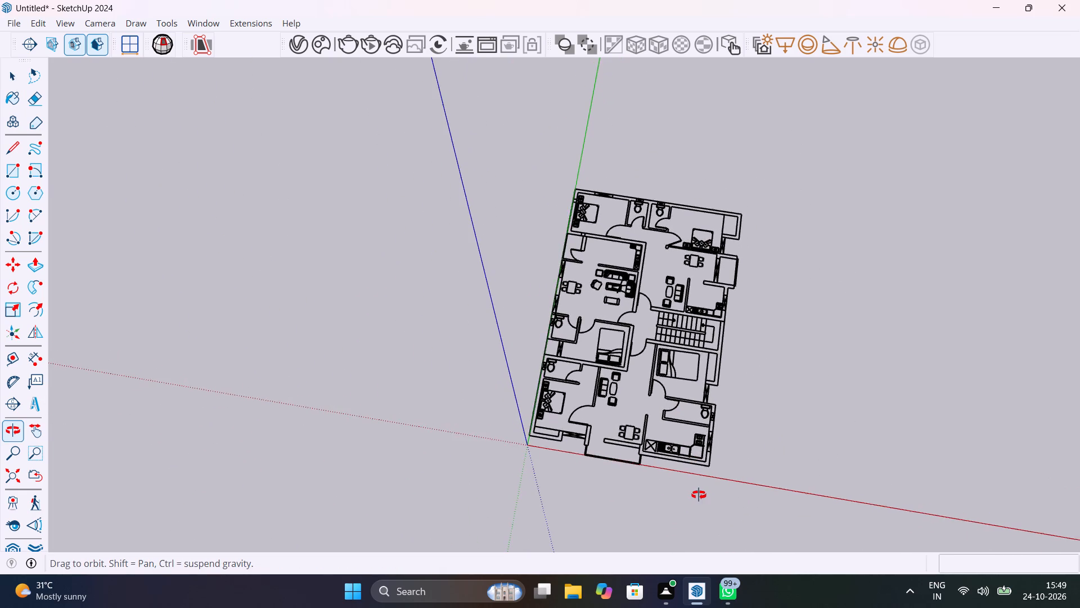
middle_click_drag(699, 495, 576, 477)
scroll(606, 352, "up", 9)
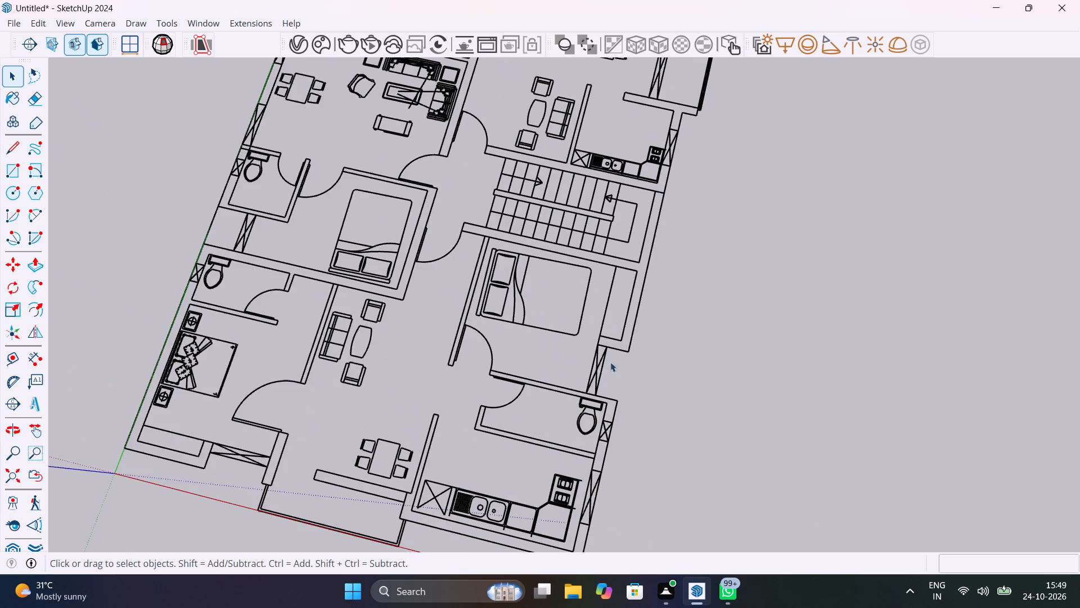
middle_click_drag(636, 381, 296, 238)
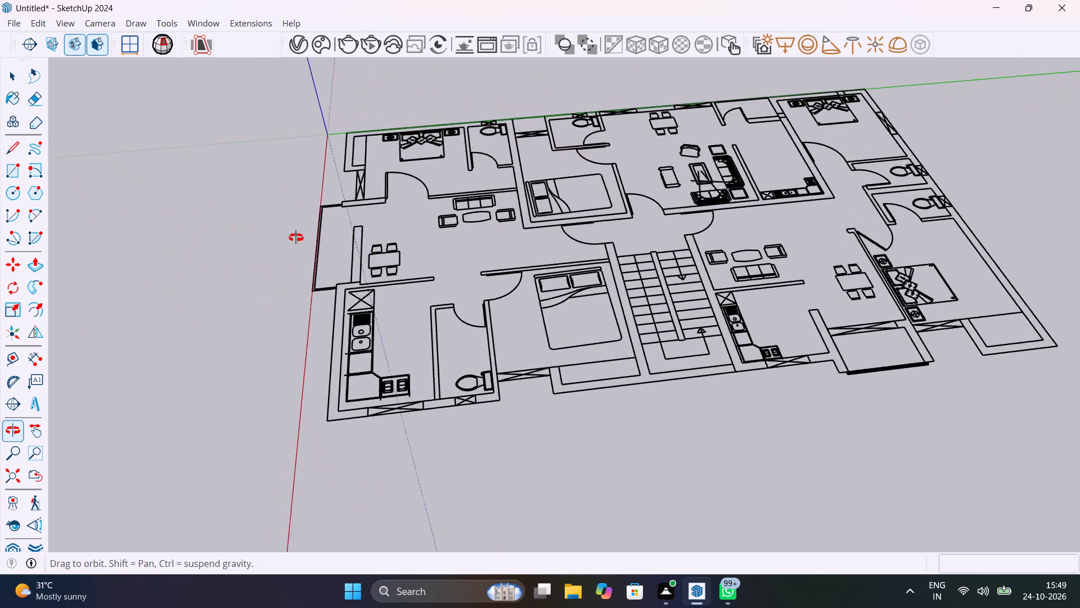
middle_click_drag(296, 238, 532, 266)
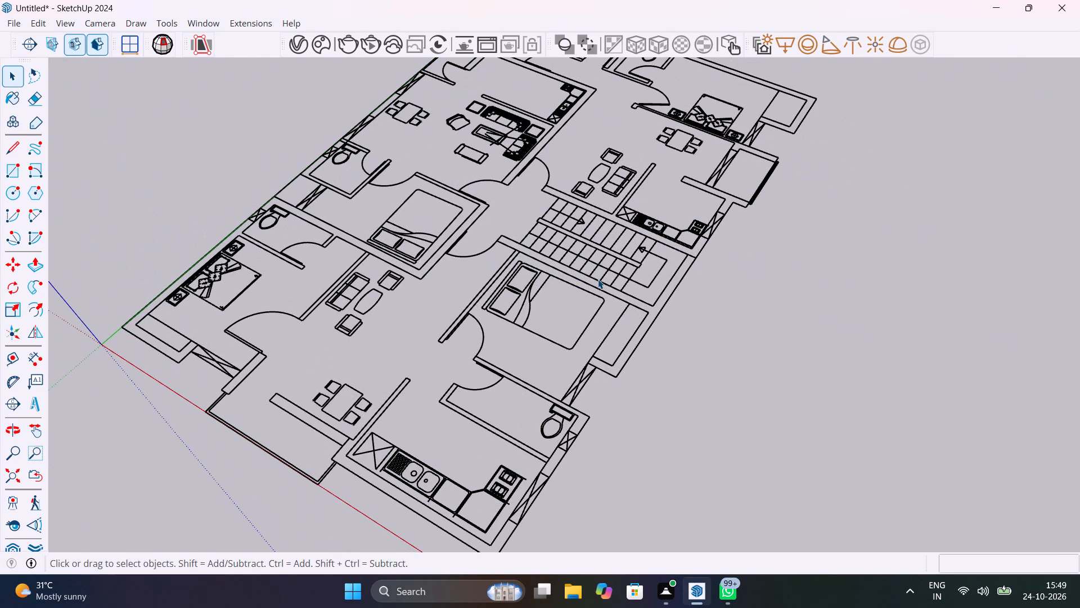
scroll(610, 284, "down", 6)
scroll(370, 315, "up", 4)
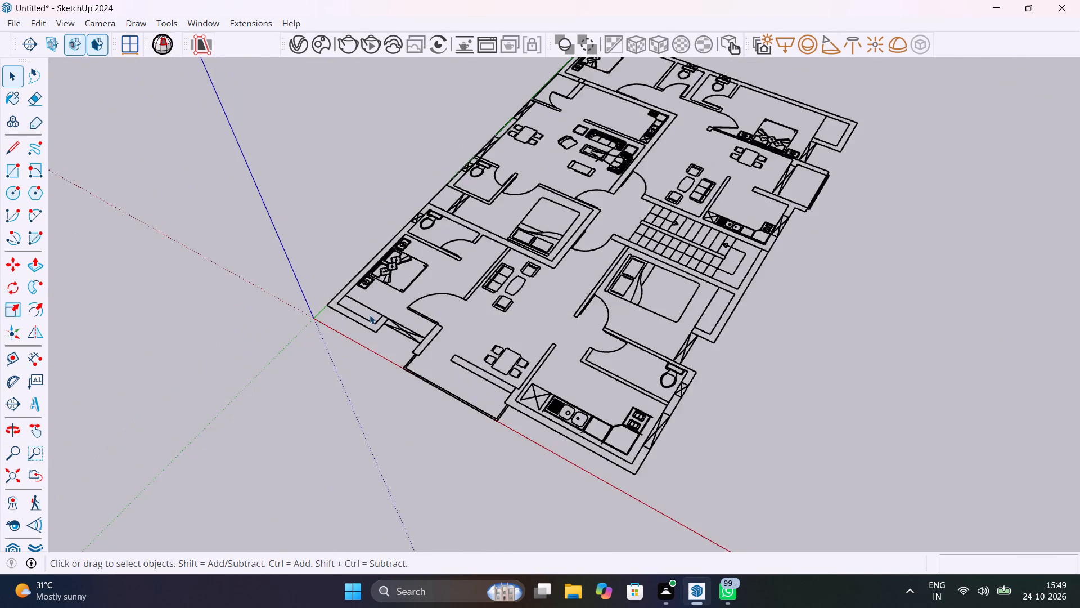
scroll(370, 315, "up", 4)
middle_click_drag(413, 340, 529, 388)
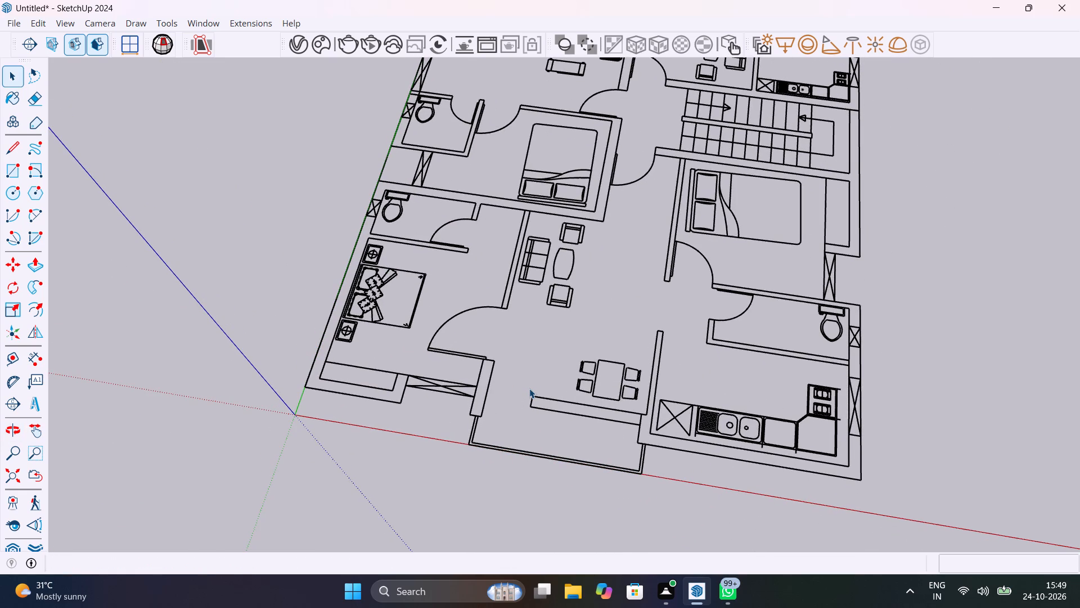
scroll(529, 388, "down", 3)
middle_click_drag(605, 385, 372, 303)
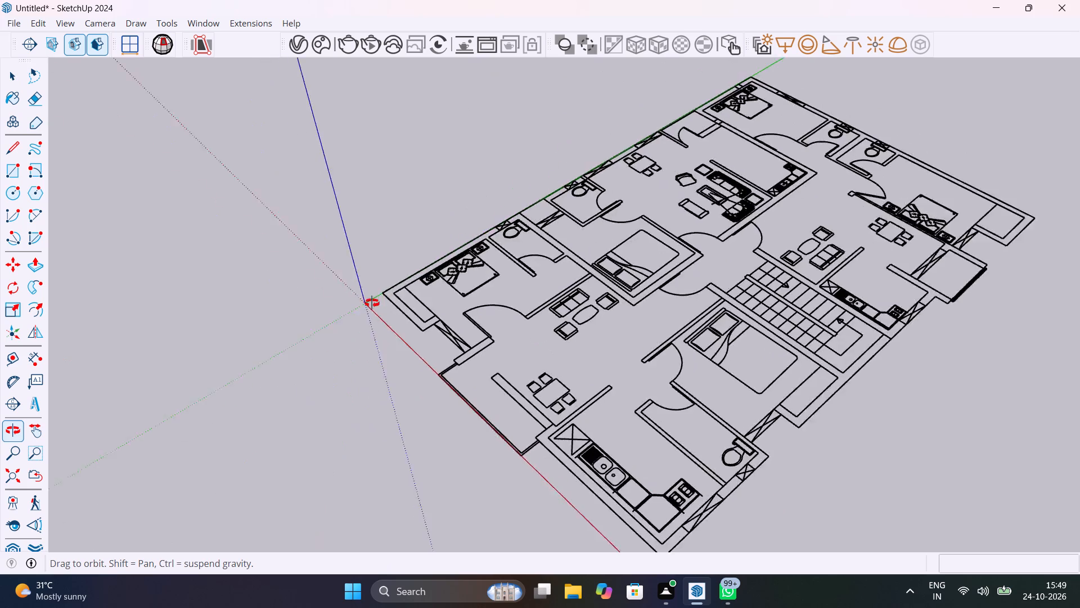
middle_click_drag(372, 303, 234, 292)
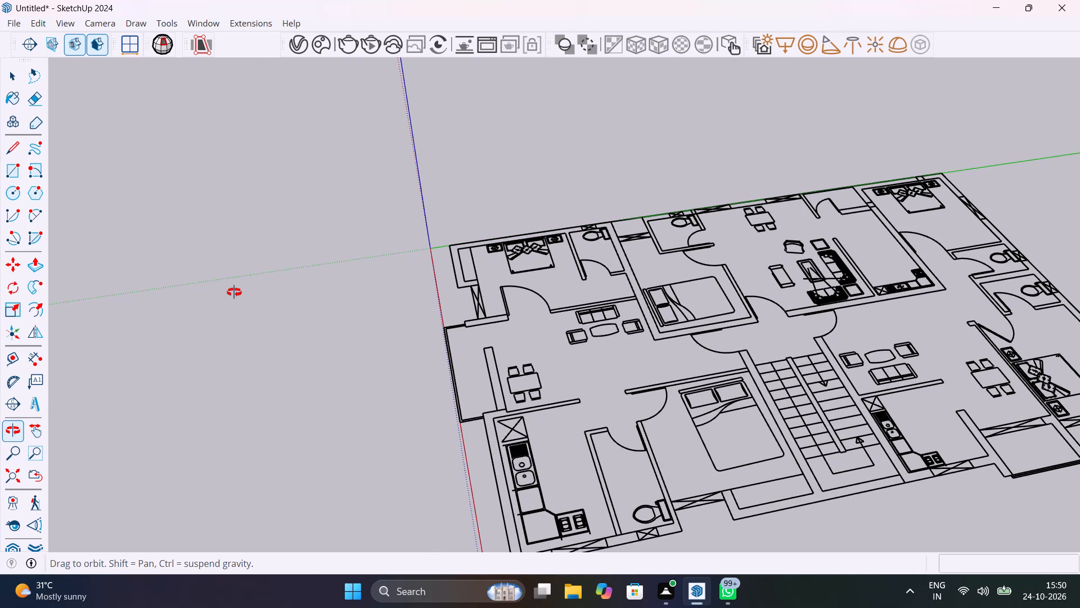
middle_click_drag(234, 292, 592, 358)
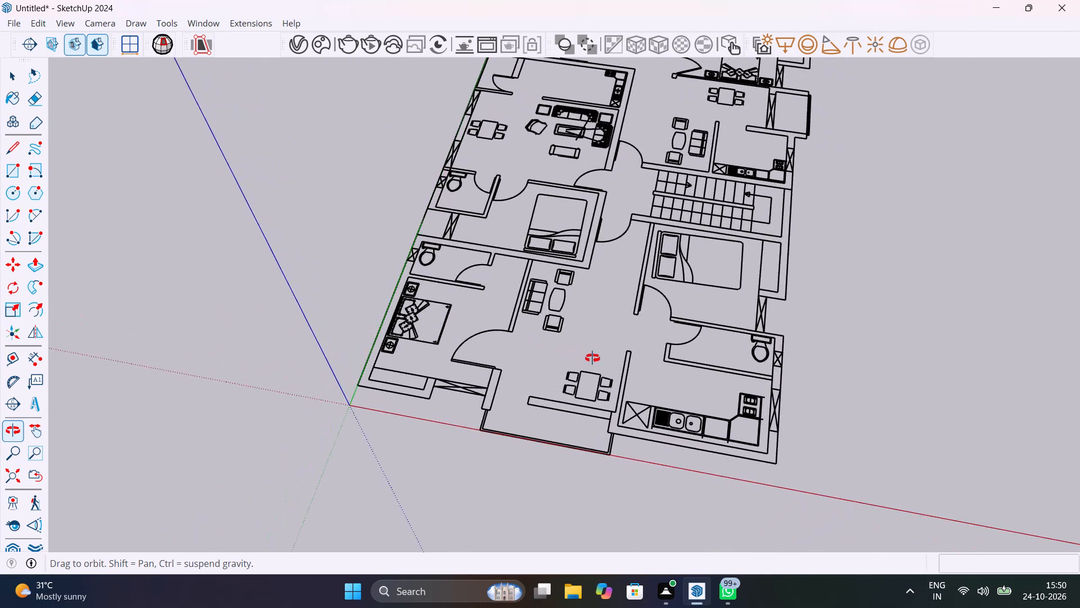
middle_click_drag(592, 358, 451, 303)
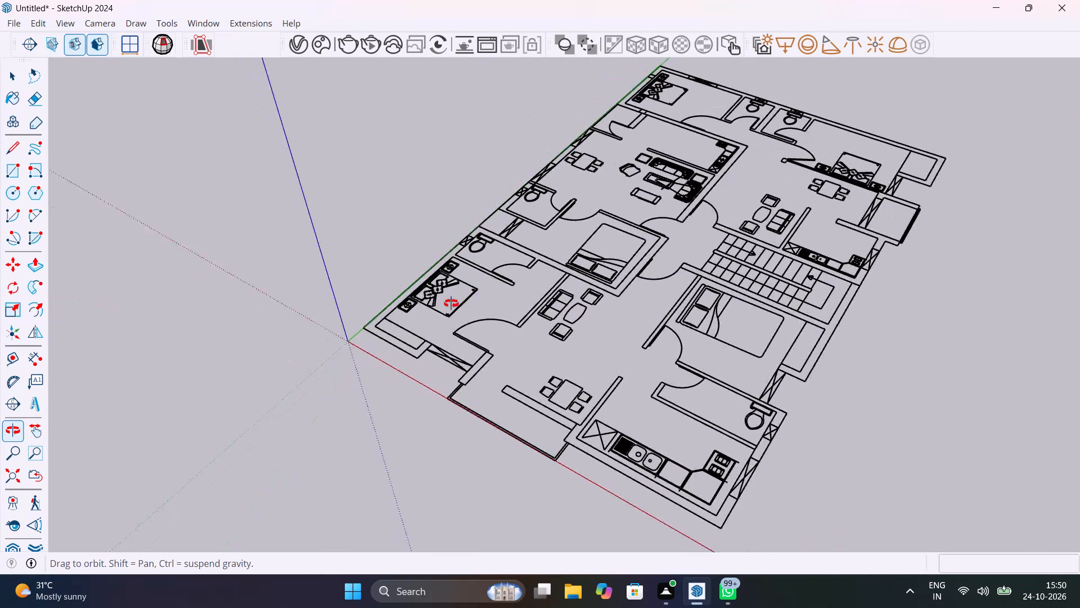
middle_click_drag(451, 303, 361, 303)
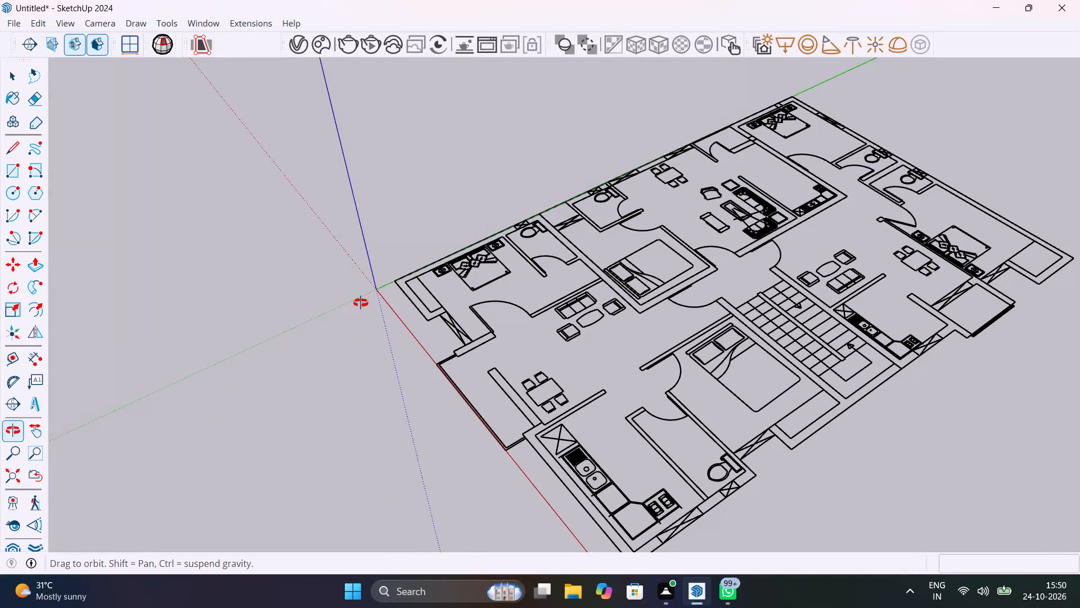
middle_click_drag(361, 303, 506, 306)
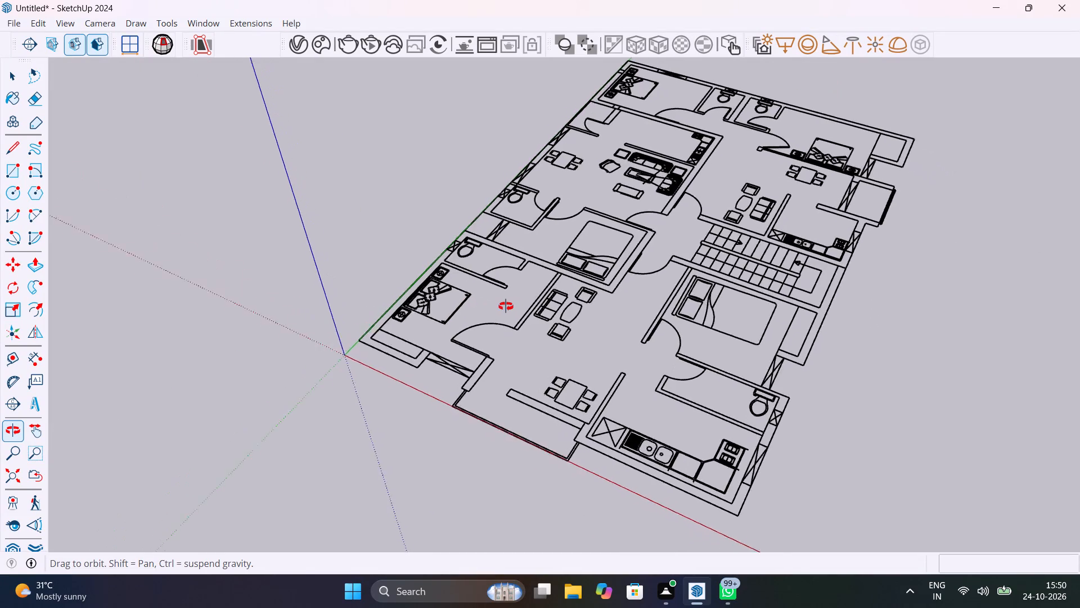
middle_click_drag(506, 306, 690, 376)
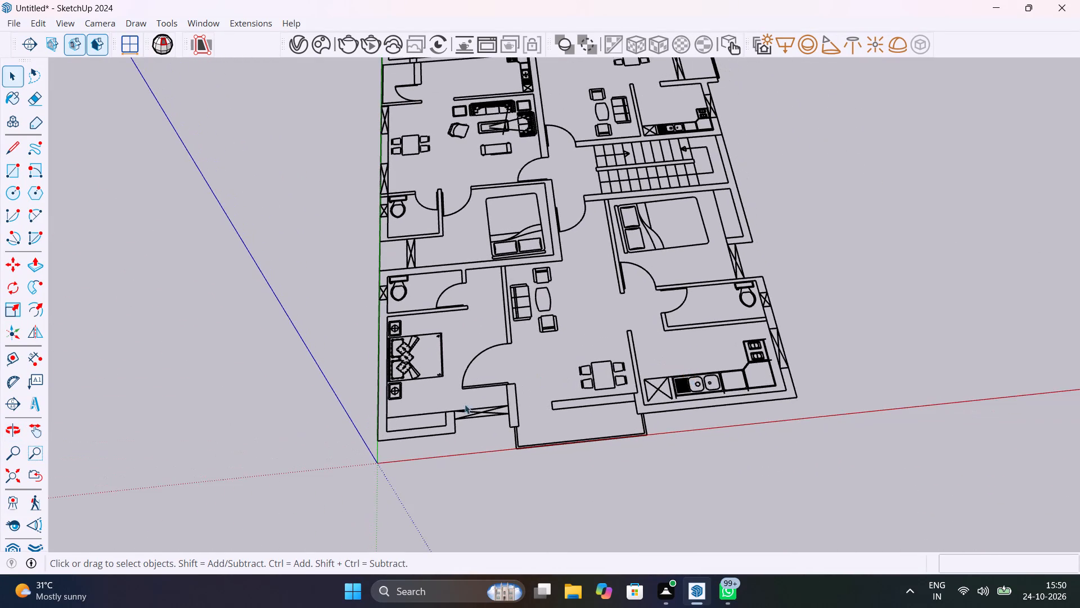
Draw a 9" by 2' rectangle over the short wall piece beside the window of the front bedroom nearest the origin.
scroll(429, 418, "up", 9)
key("r")
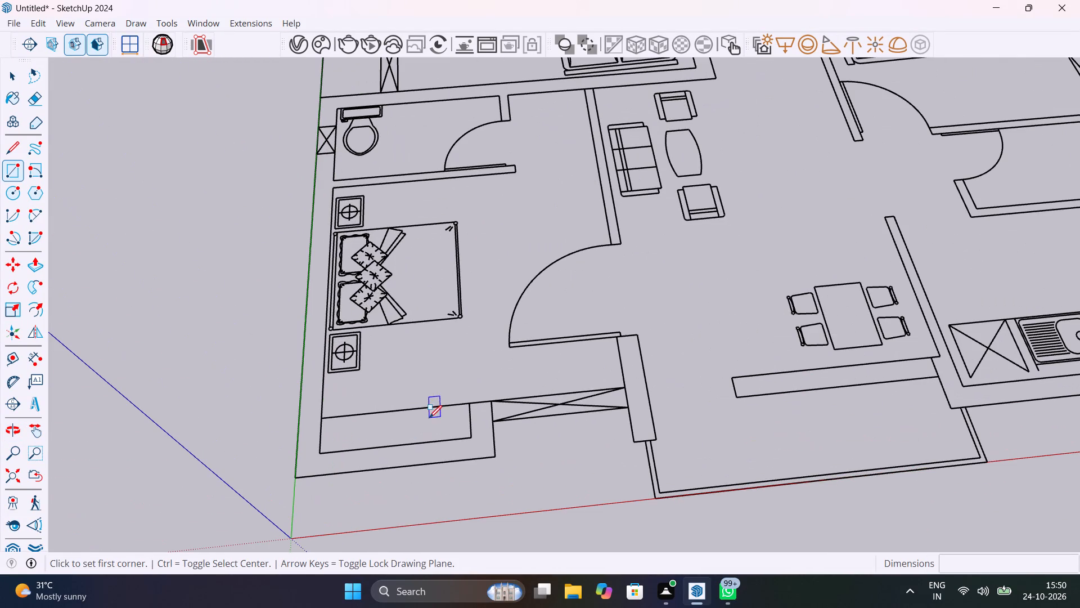
left_click(466, 407)
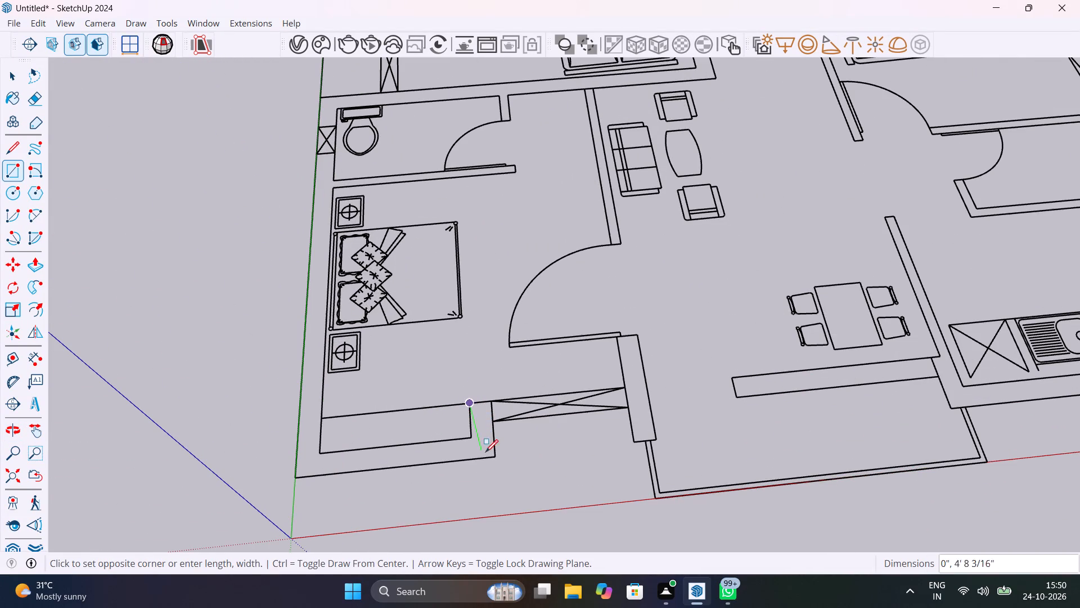
left_click(493, 458)
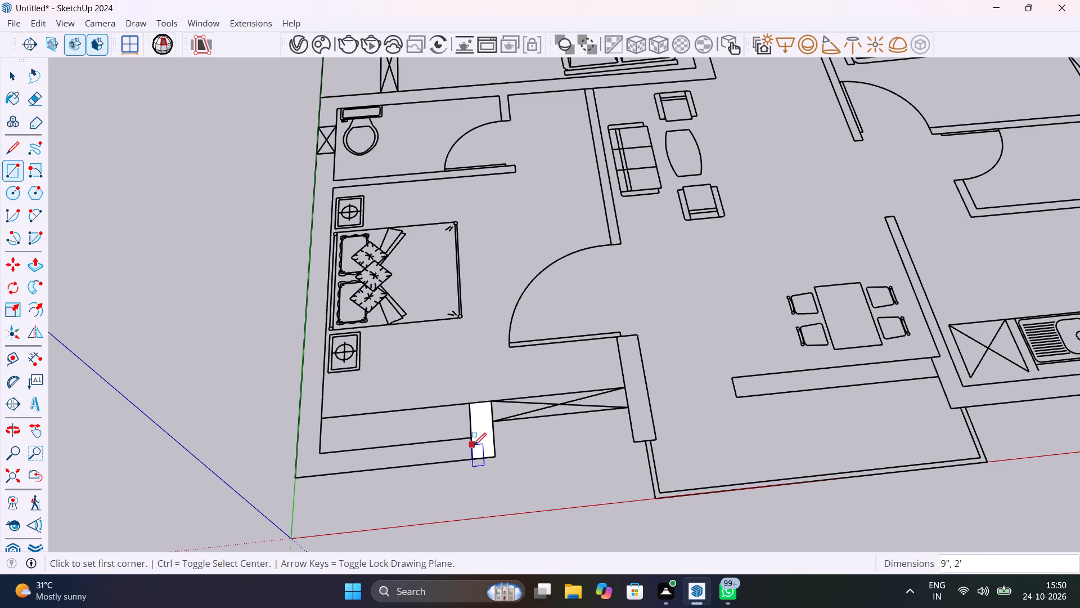
Draw a 9" by 5' 9" rectangle over the same bedroom's front wall, from the short wall piece to the outer corner at the green axis.
left_click(473, 439)
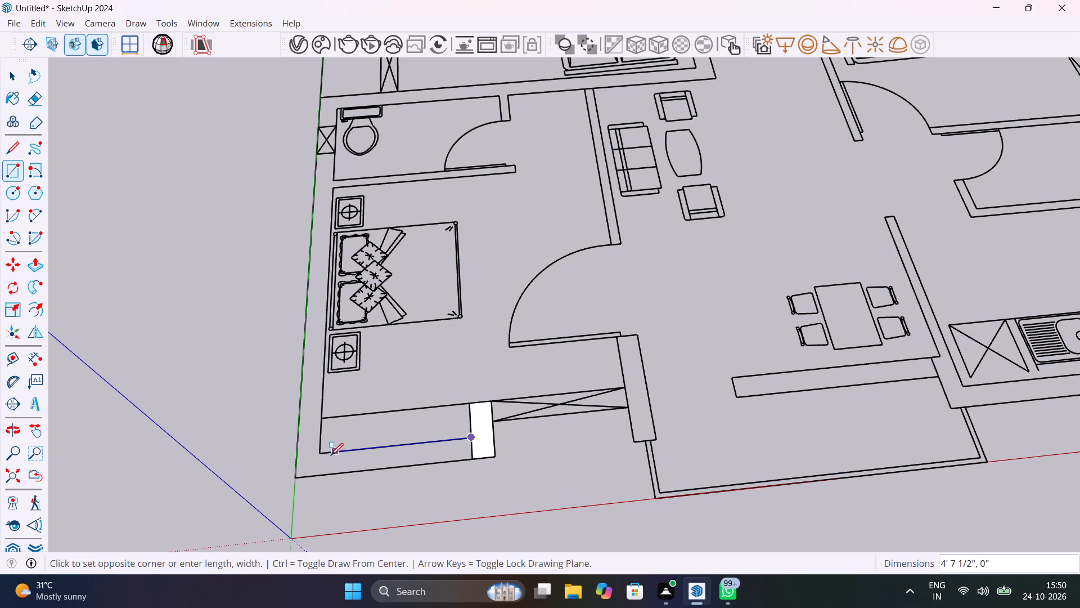
left_click(298, 475)
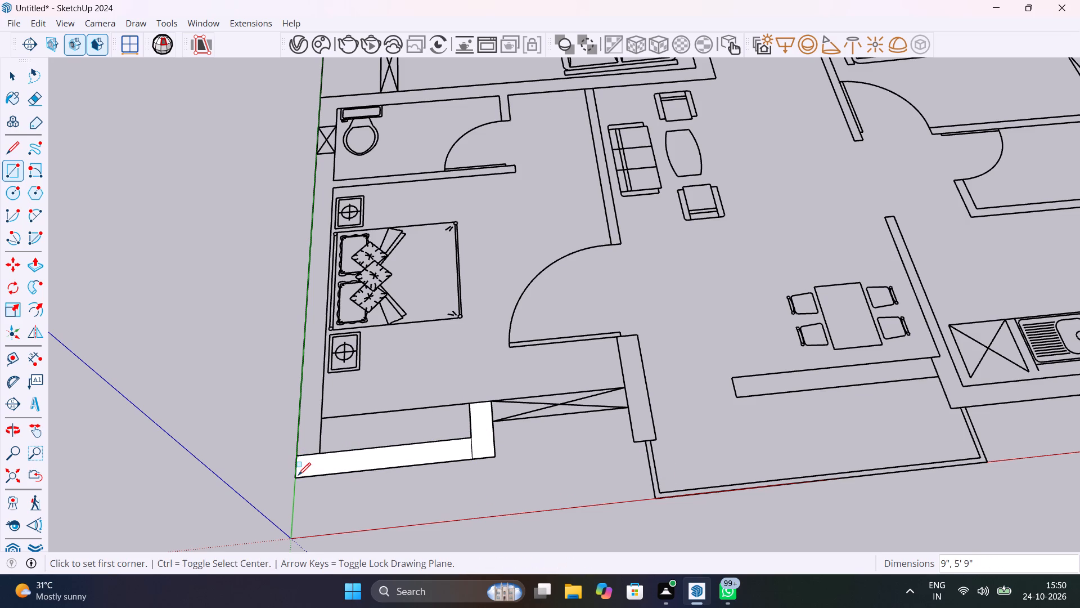
Draw a 16' 4 1/2" by 9" rectangle over the side wall along the green axis, from the front wall to the far side of the first bathroom.
left_click(316, 453)
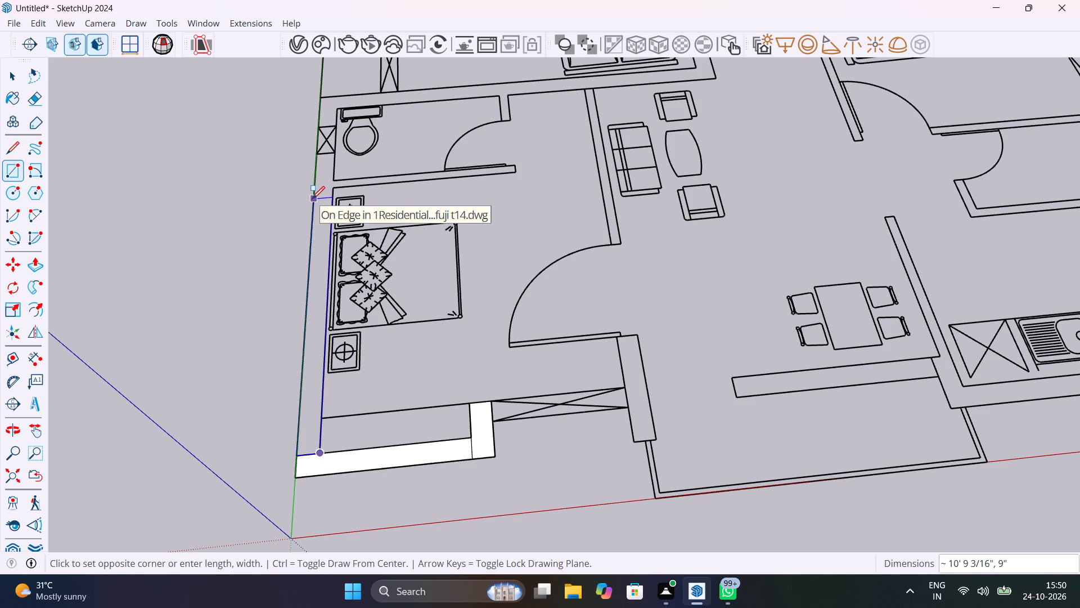
middle_click_drag(312, 198, 344, 355)
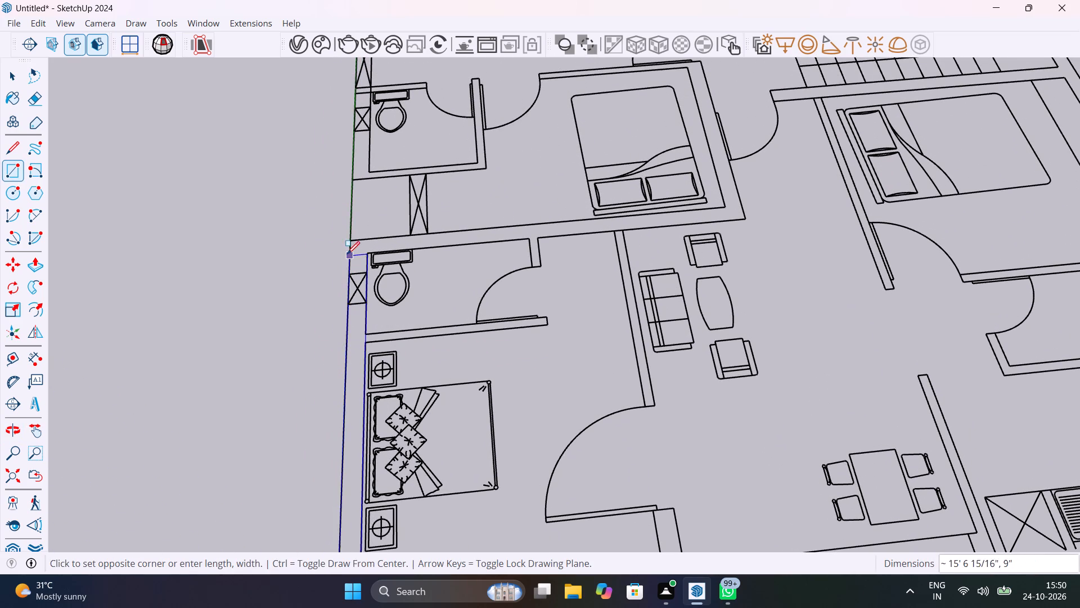
left_click(350, 245)
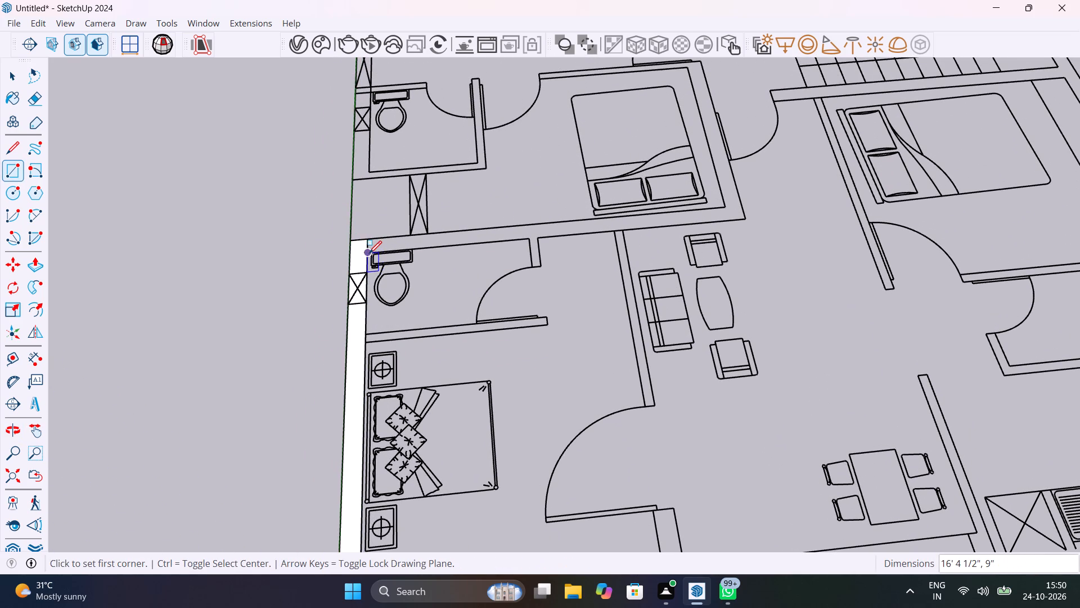
Draw a 39' 1/2" by 9" rectangle over the rest of the green-axis side wall, from the first bathroom to the plan's far corner.
middle_click_drag(369, 253, 388, 427, "shift")
scroll(388, 427, "up", 1, "shift")
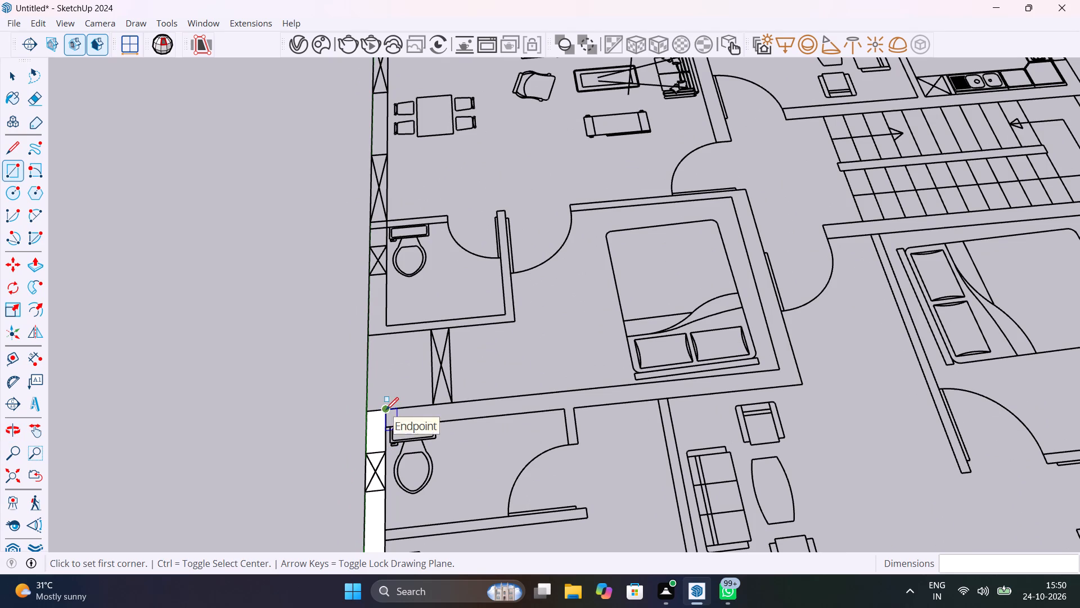
left_click(386, 410)
middle_click_drag(370, 217, 380, 515, "shift")
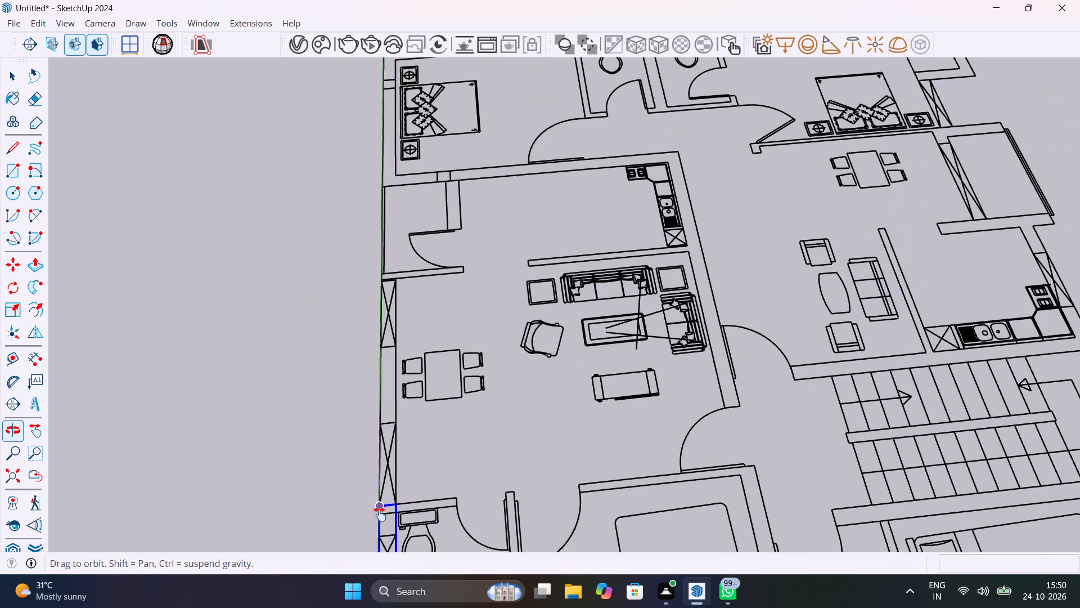
middle_click_drag(380, 515, 380, 517, "shift")
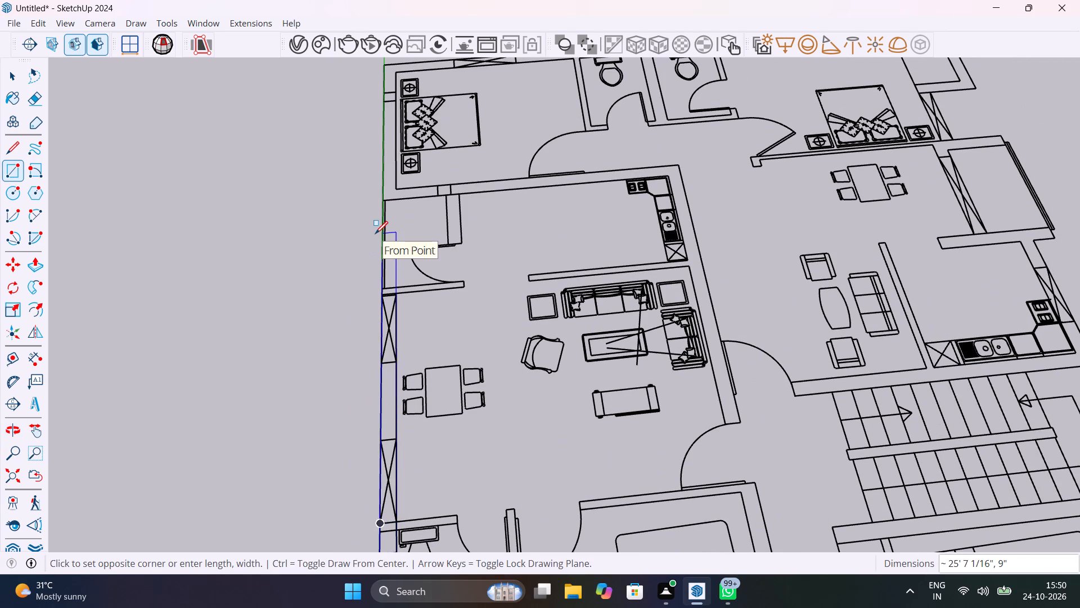
middle_click_drag(376, 234, 403, 417, "shift")
scroll(413, 288, "up", 4)
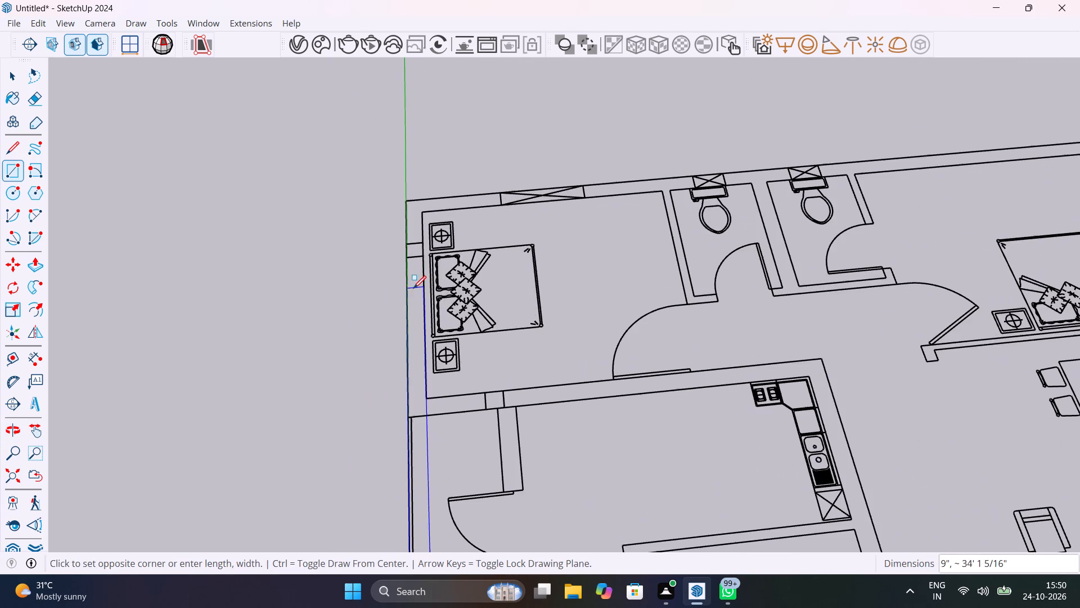
left_click(410, 203)
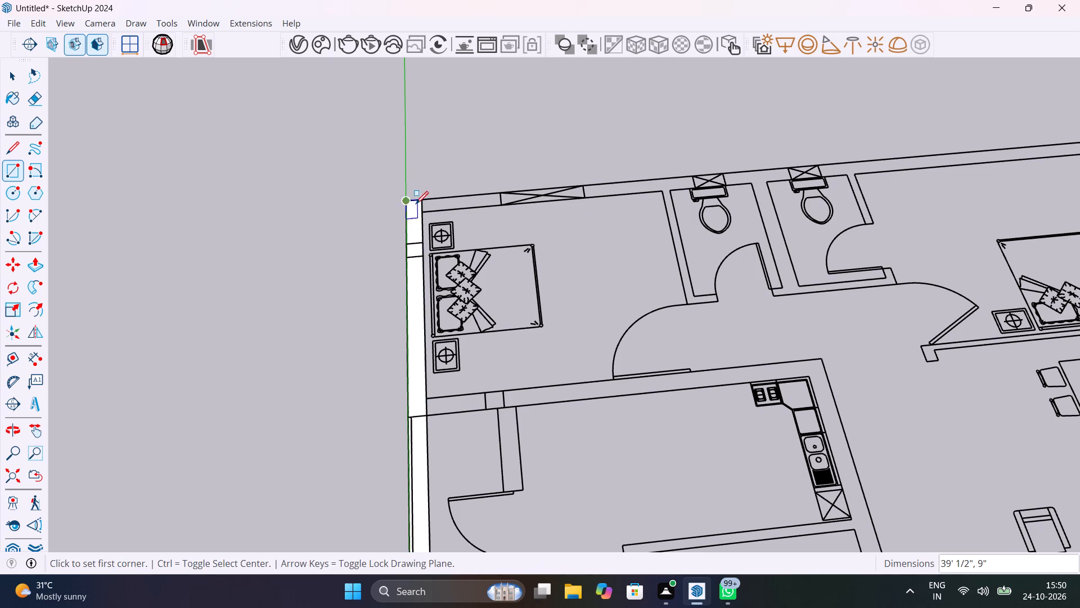
Draw a 35' 9" by 9" rectangle over the rear wall, from the green-axis side wall to the inner face of the opposite bedroom's outer wall.
left_click(421, 214)
scroll(577, 178, "down", 4)
middle_click_drag(559, 187, 474, 231, "shift")
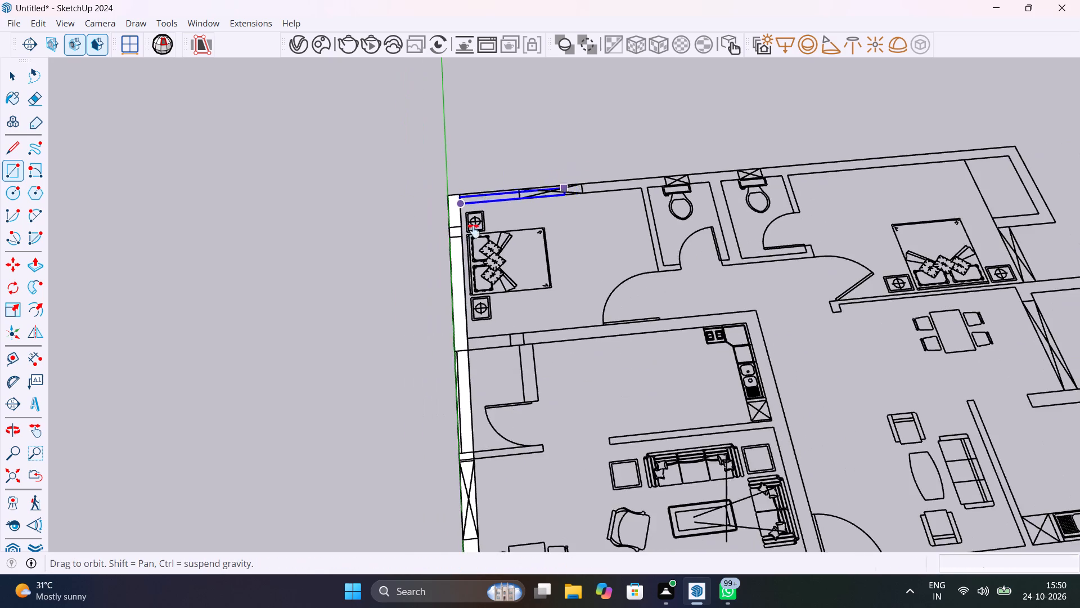
middle_click_drag(474, 231, 243, 320, "shift")
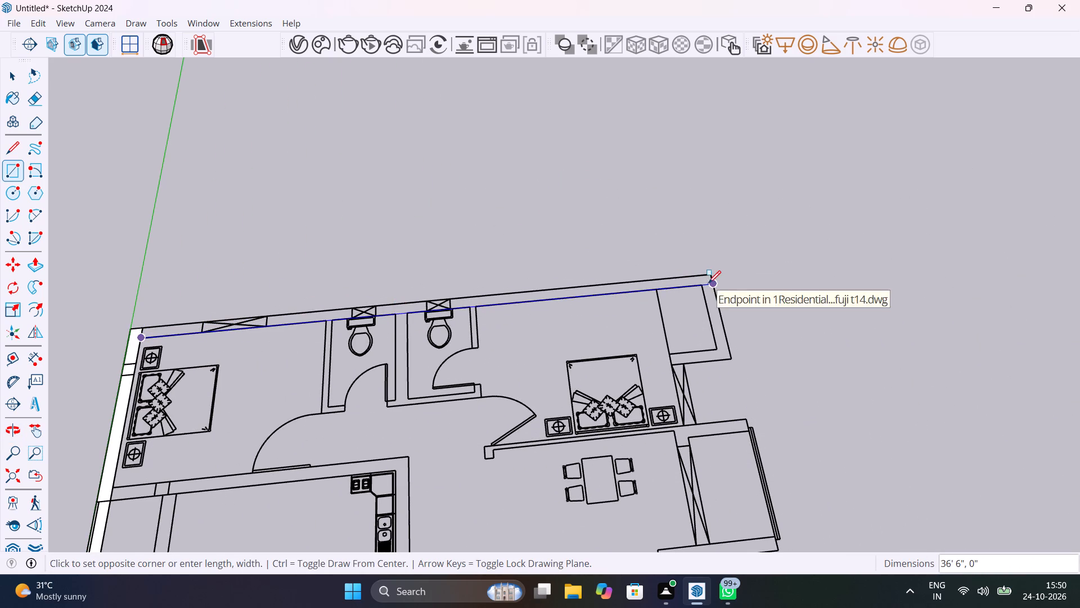
left_click(700, 283)
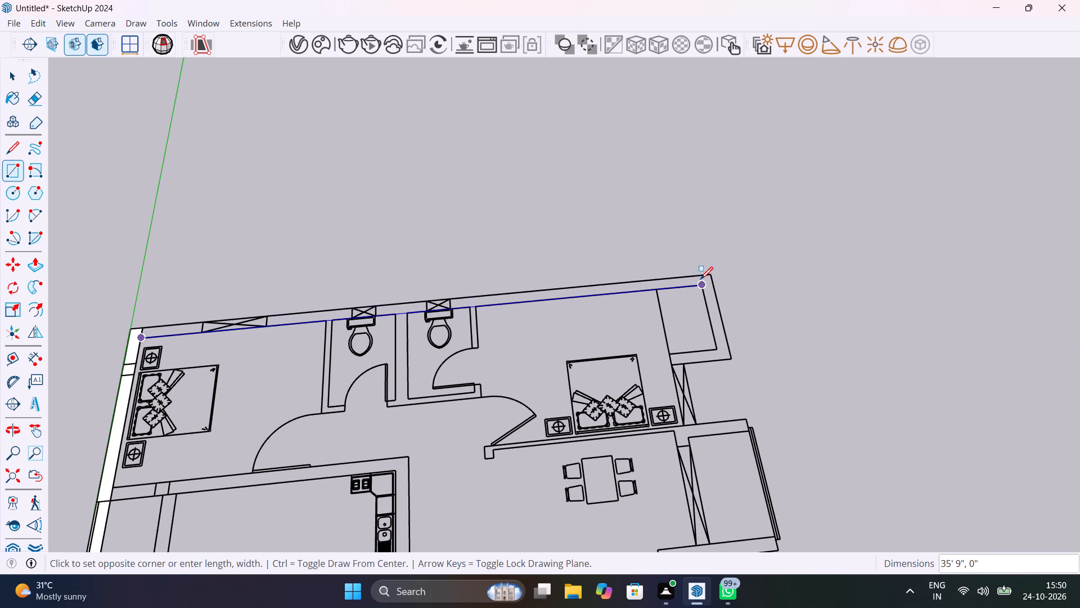
left_click(700, 271)
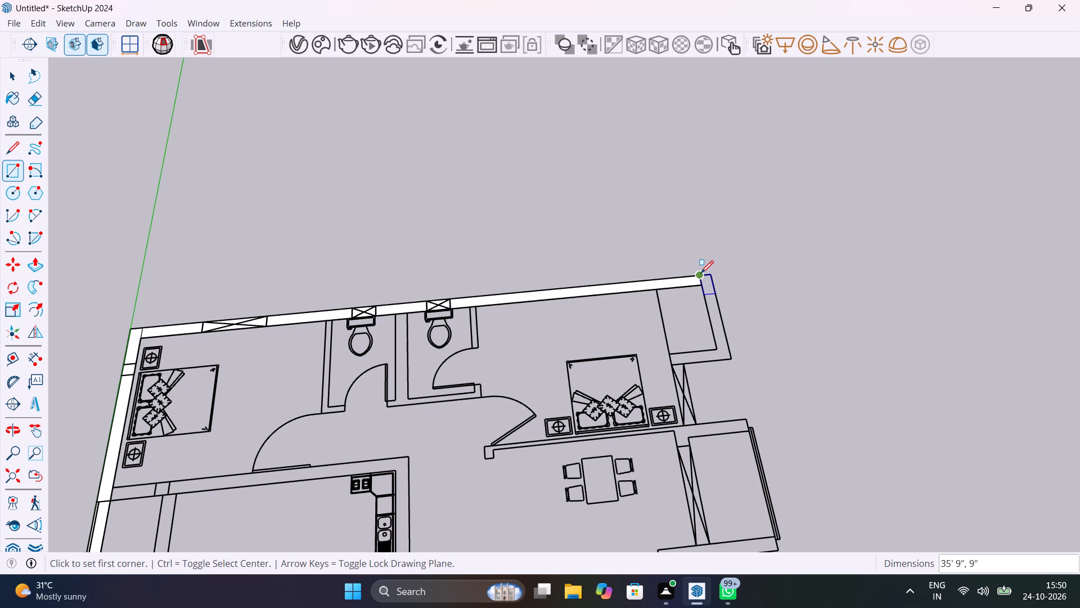
Draw a 6' 3" by 9" rectangle over the short outer wall running forward from the far end of the rear wall.
left_click(701, 272)
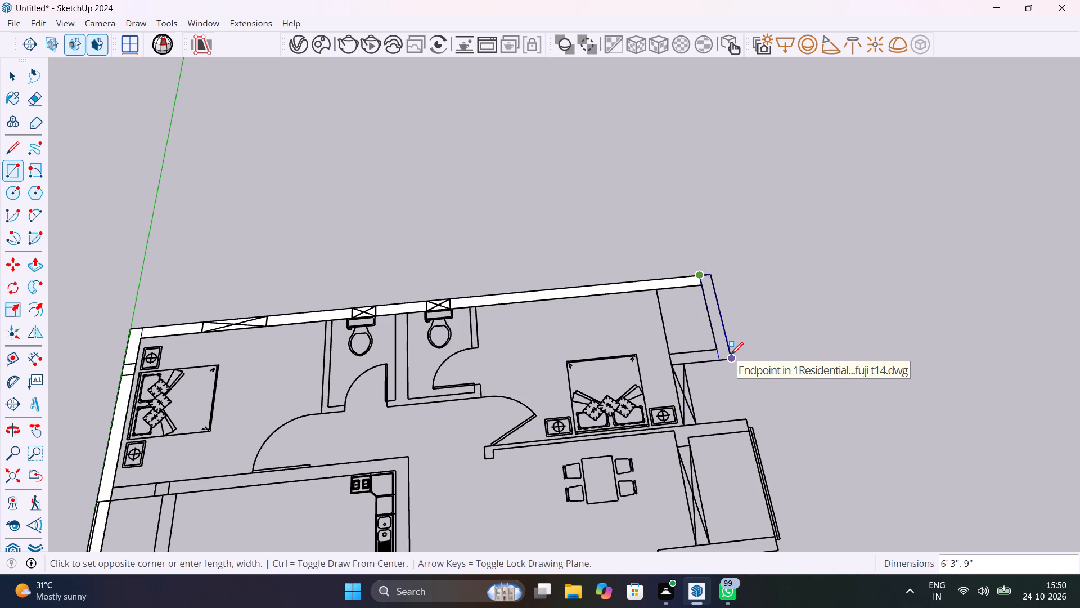
left_click(731, 355)
Draw a 3' by 9" rectangle over the return wall joining the short outer wall to the rear bedroom's window.
middle_click_drag(727, 385, 661, 310)
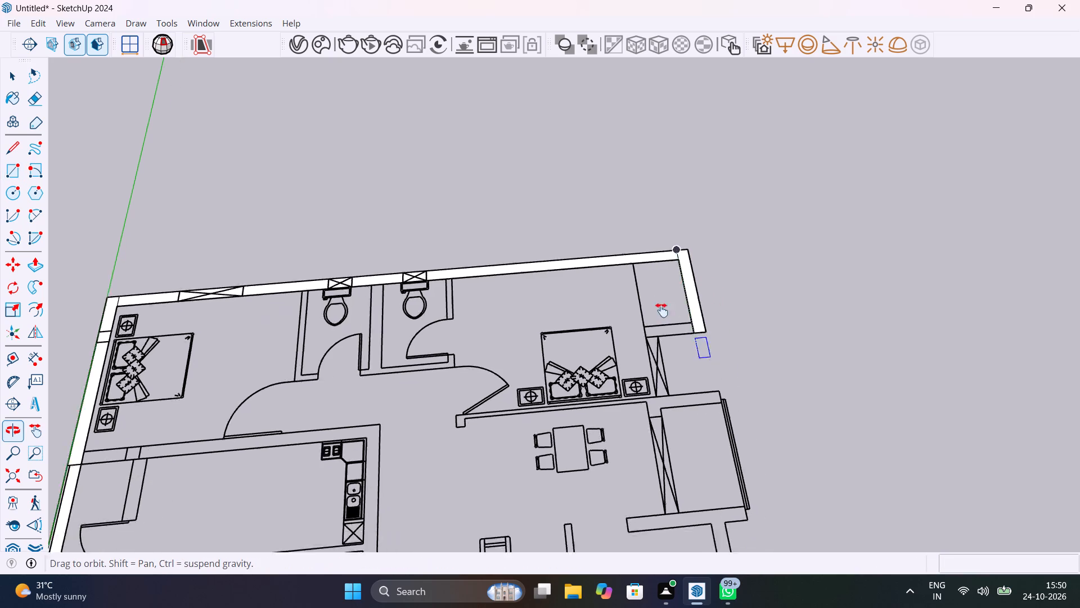
middle_click_drag(661, 310, 605, 216)
scroll(605, 217, "down", 5)
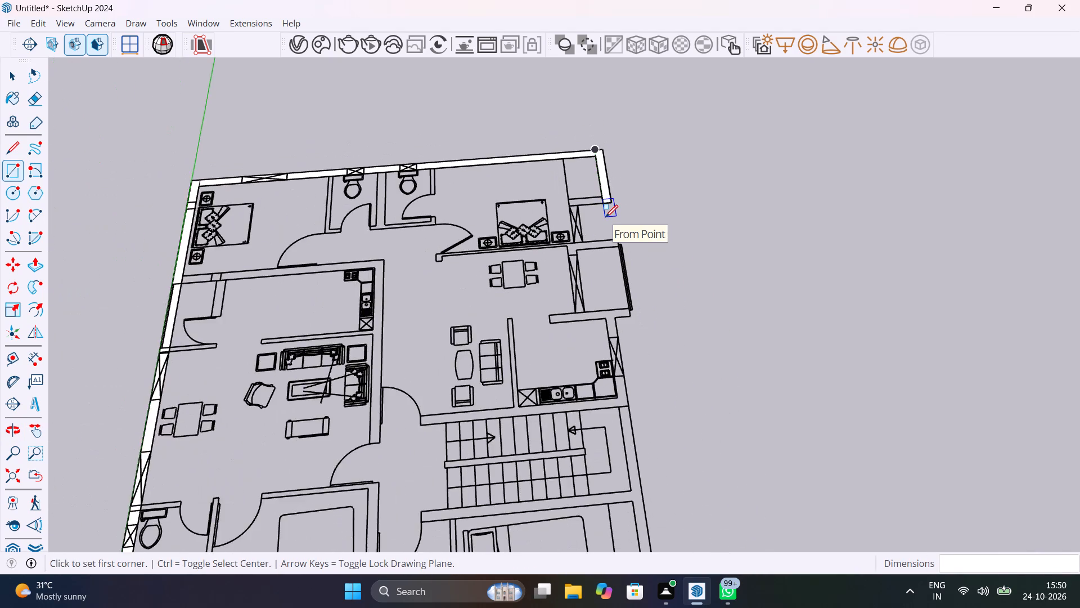
scroll(605, 217, "down", 10)
scroll(605, 217, "up", 8)
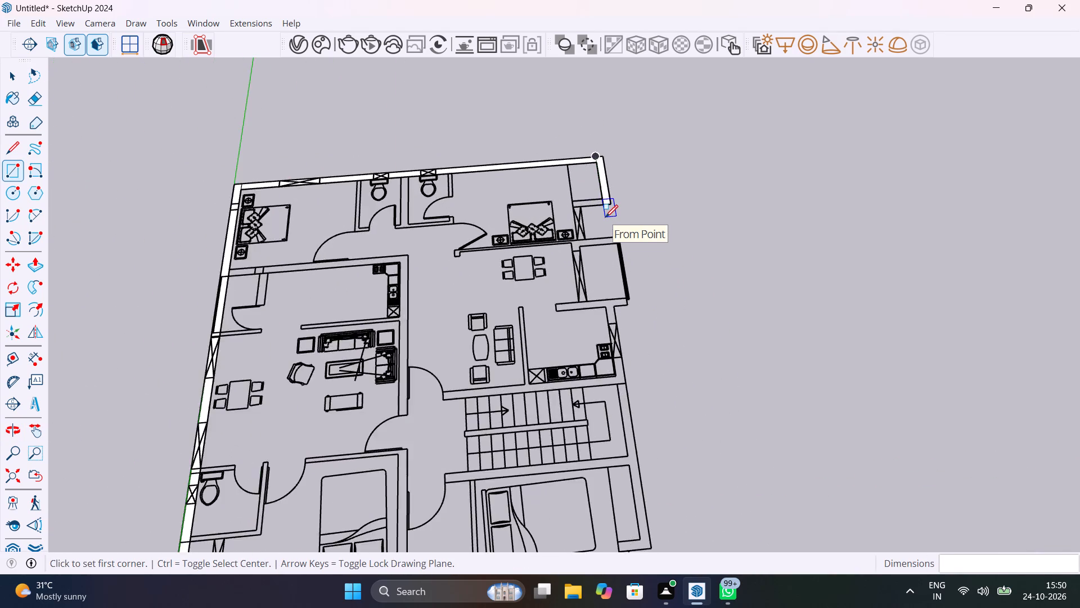
scroll(605, 217, "up", 12)
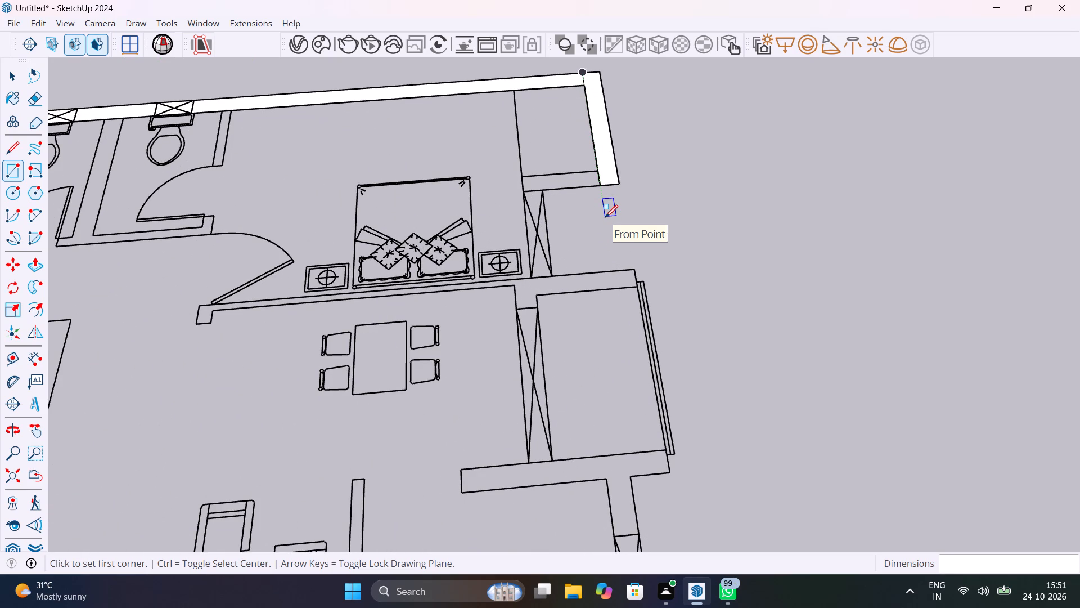
left_click(597, 167)
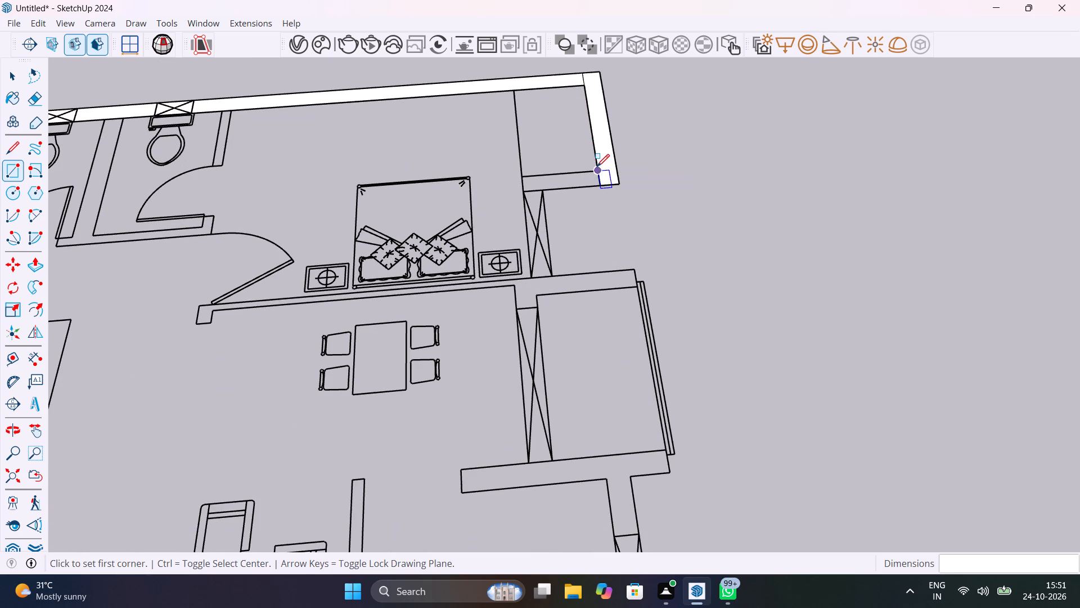
left_click(526, 193)
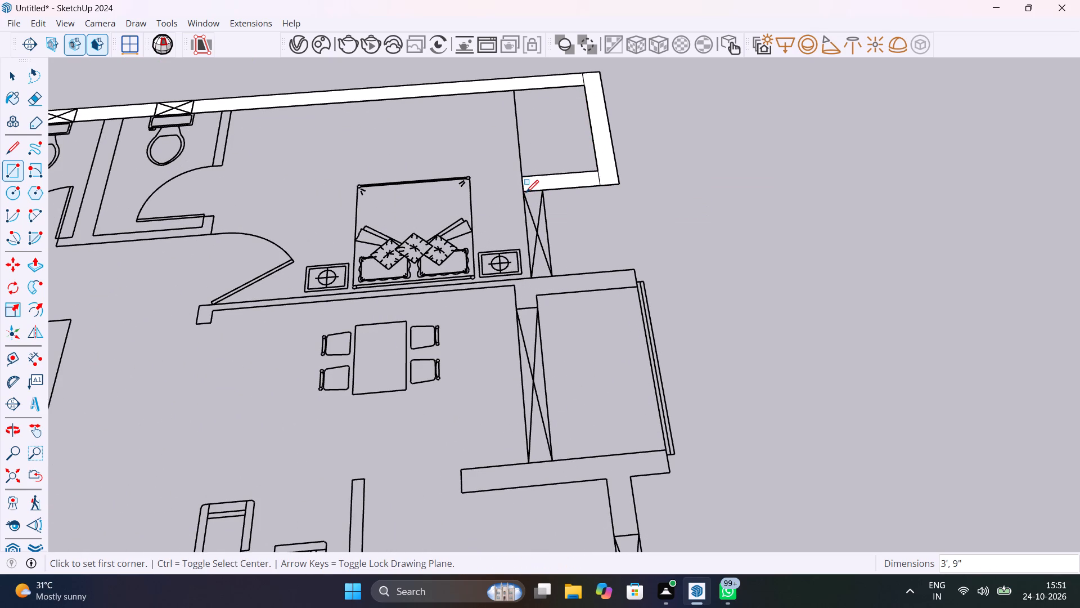
Draw a rectangle of about 10 11/16" by 4' 9" over the rear bedroom's side window, extending across the balcony wall's thickness.
left_click(525, 193)
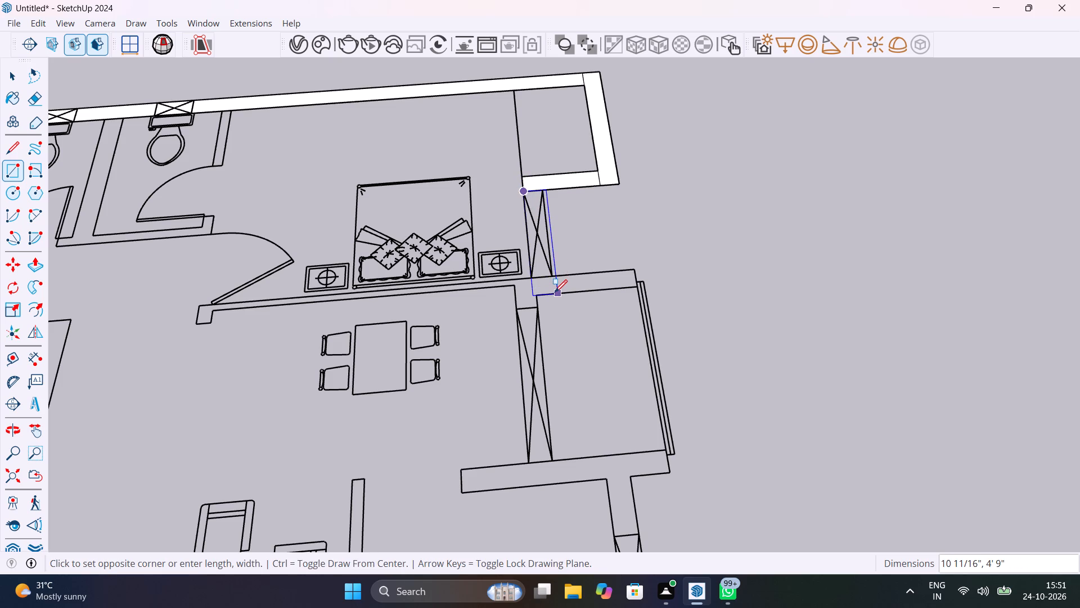
left_click(555, 292)
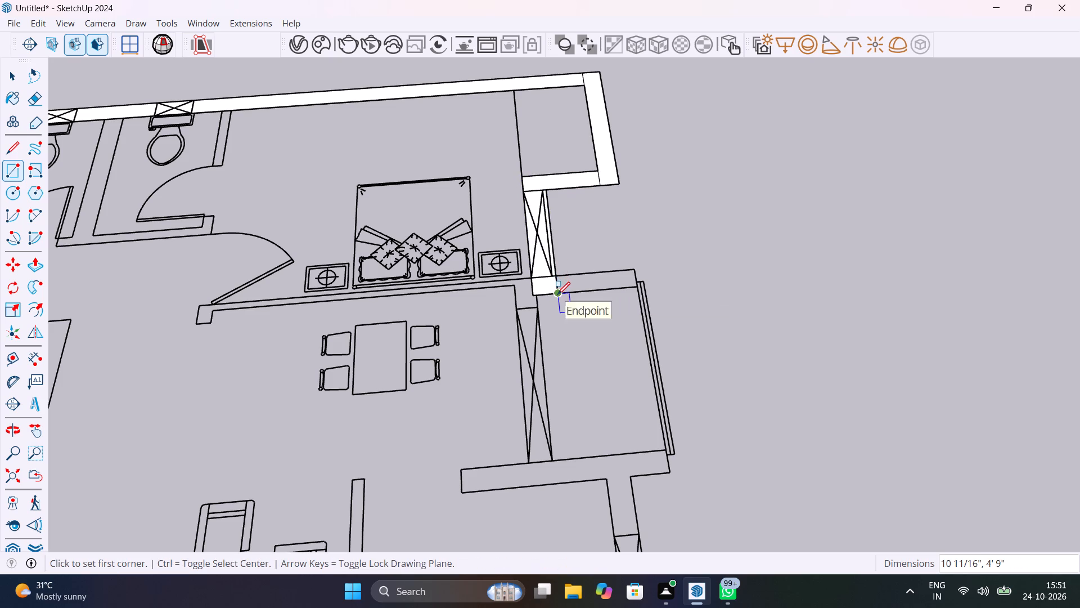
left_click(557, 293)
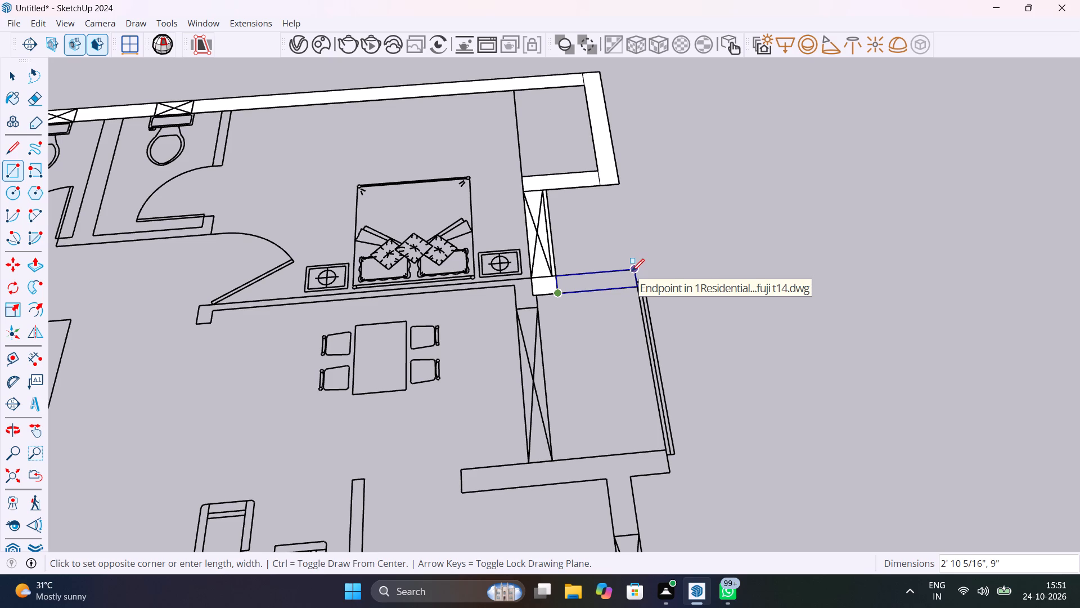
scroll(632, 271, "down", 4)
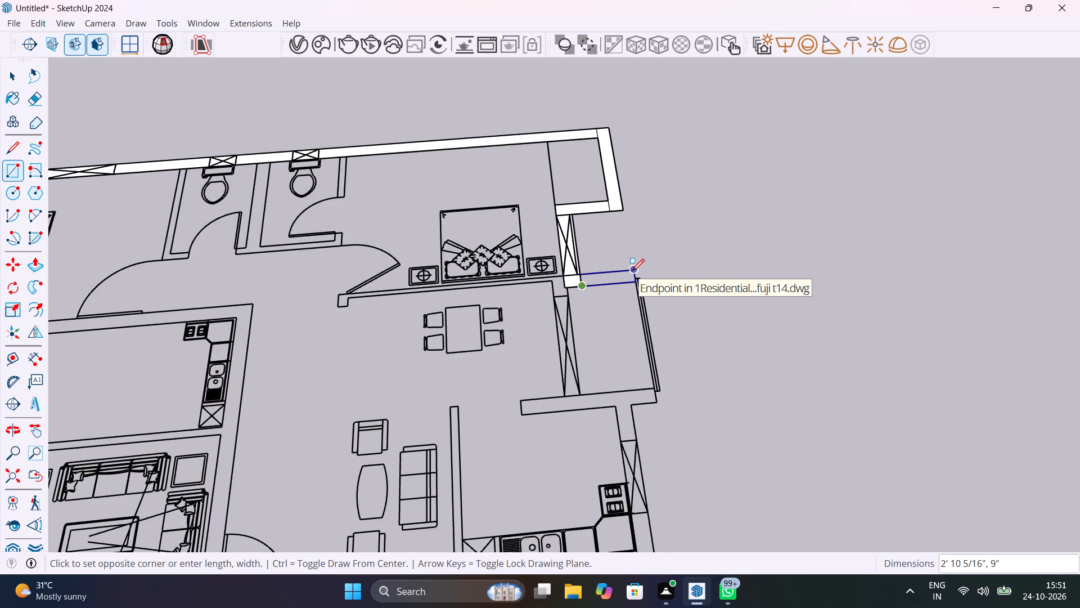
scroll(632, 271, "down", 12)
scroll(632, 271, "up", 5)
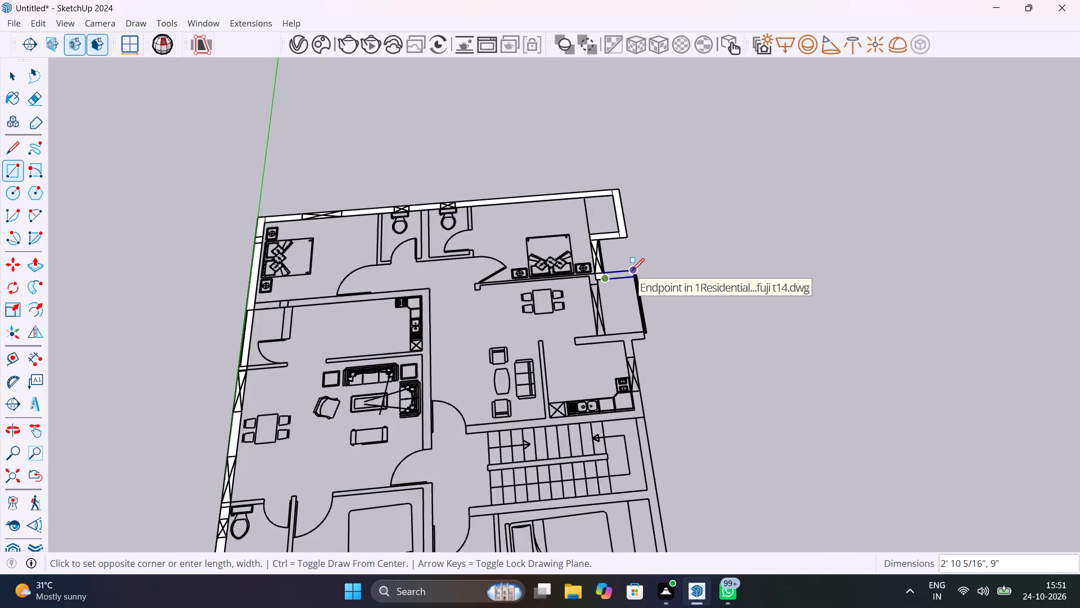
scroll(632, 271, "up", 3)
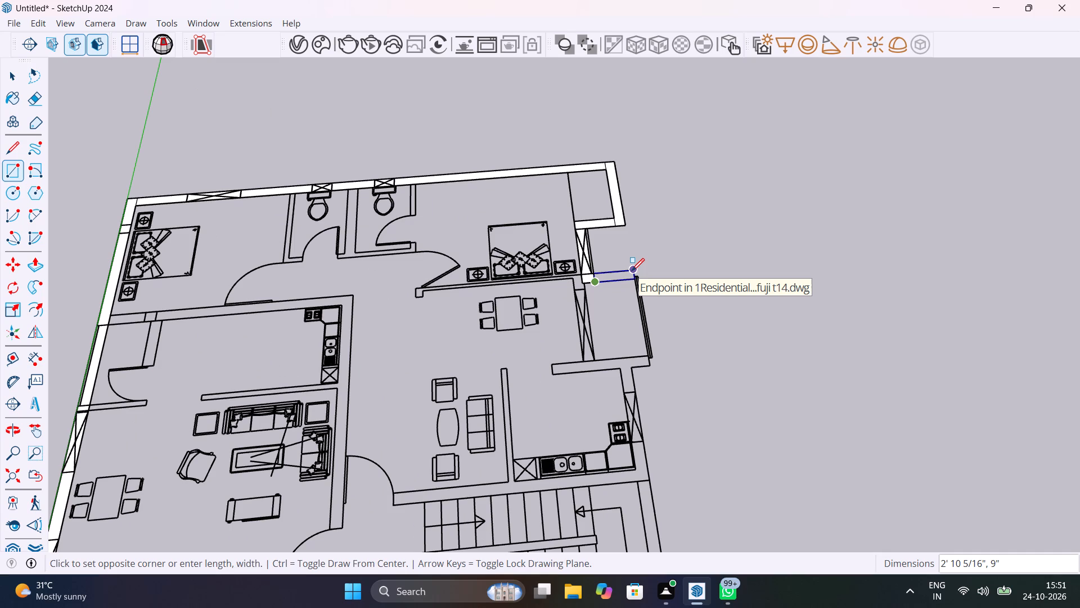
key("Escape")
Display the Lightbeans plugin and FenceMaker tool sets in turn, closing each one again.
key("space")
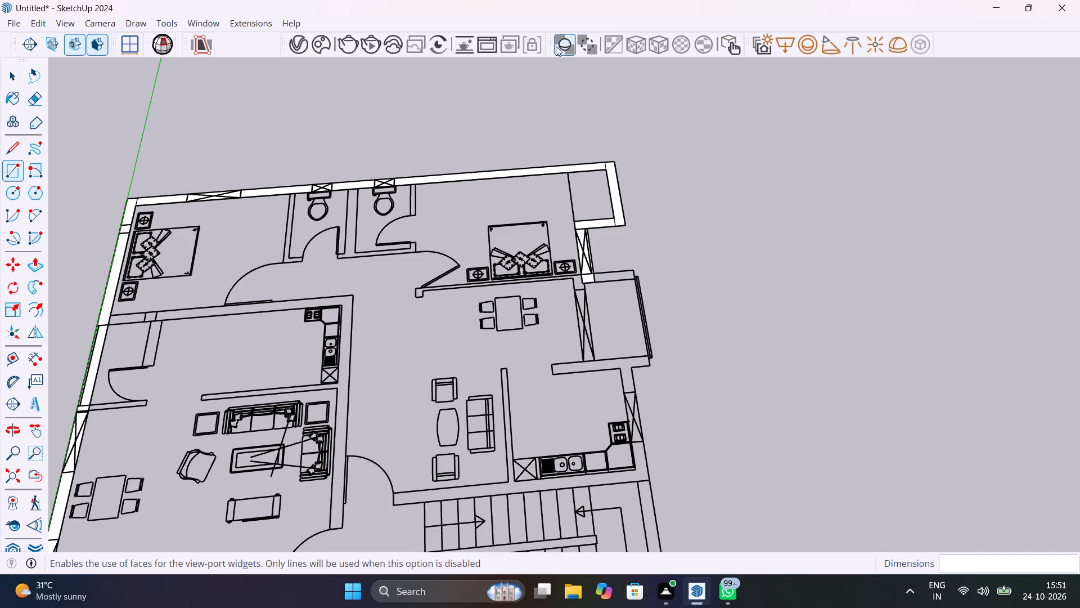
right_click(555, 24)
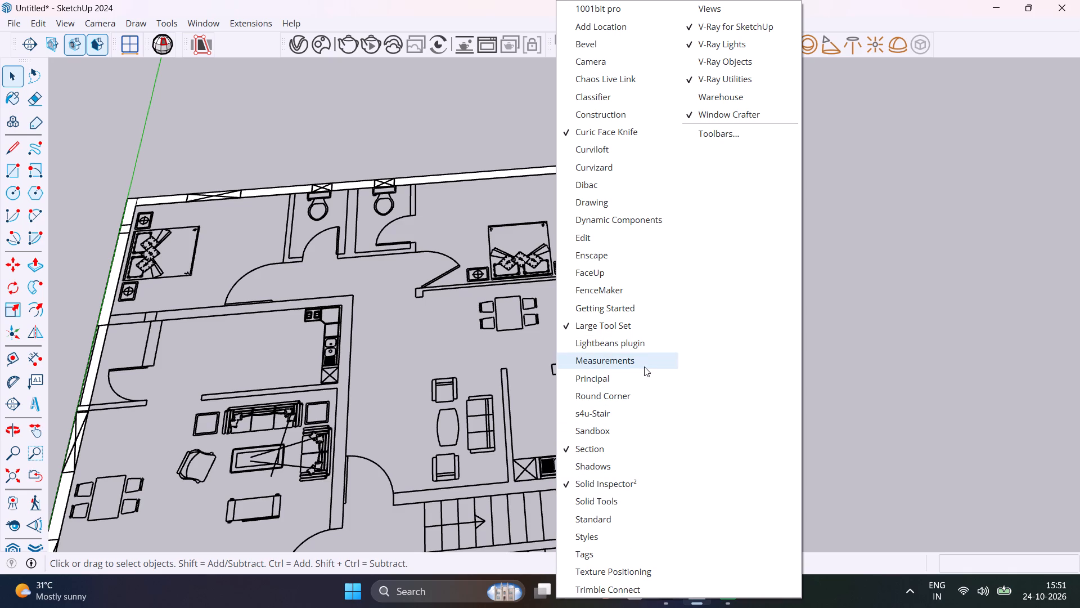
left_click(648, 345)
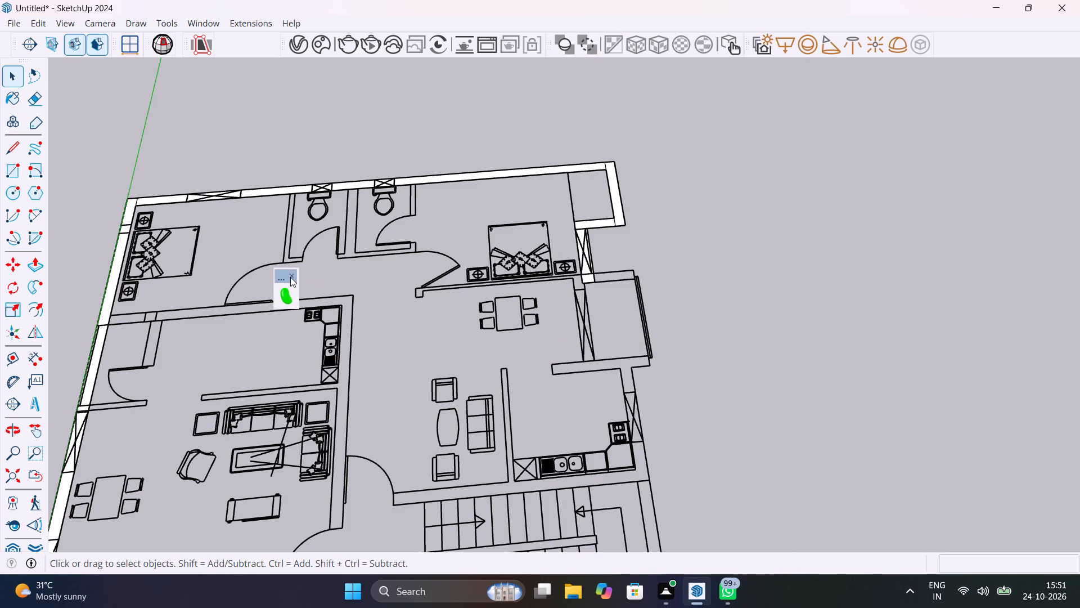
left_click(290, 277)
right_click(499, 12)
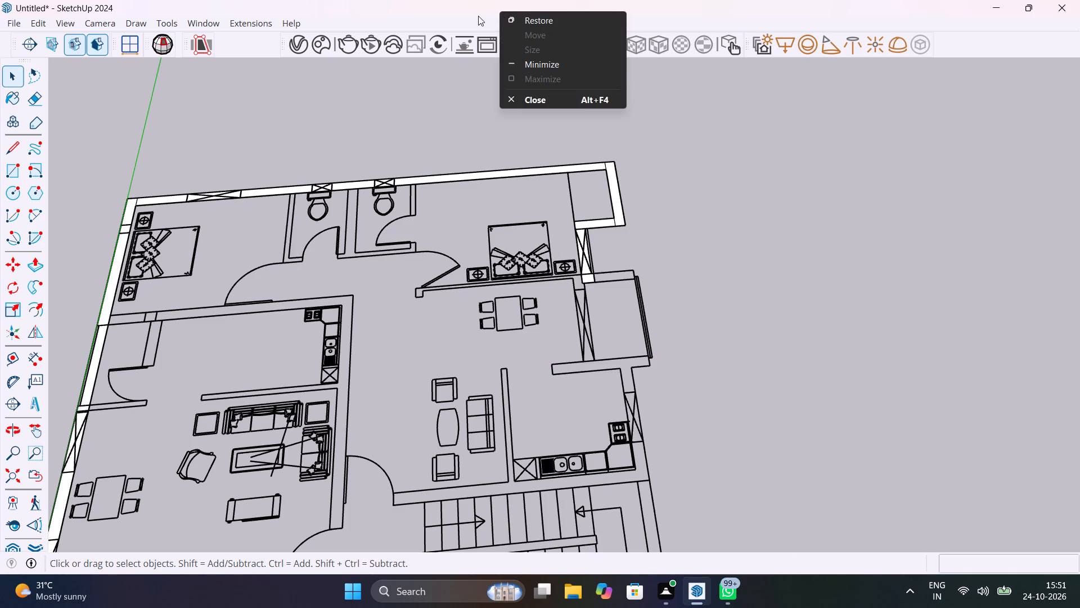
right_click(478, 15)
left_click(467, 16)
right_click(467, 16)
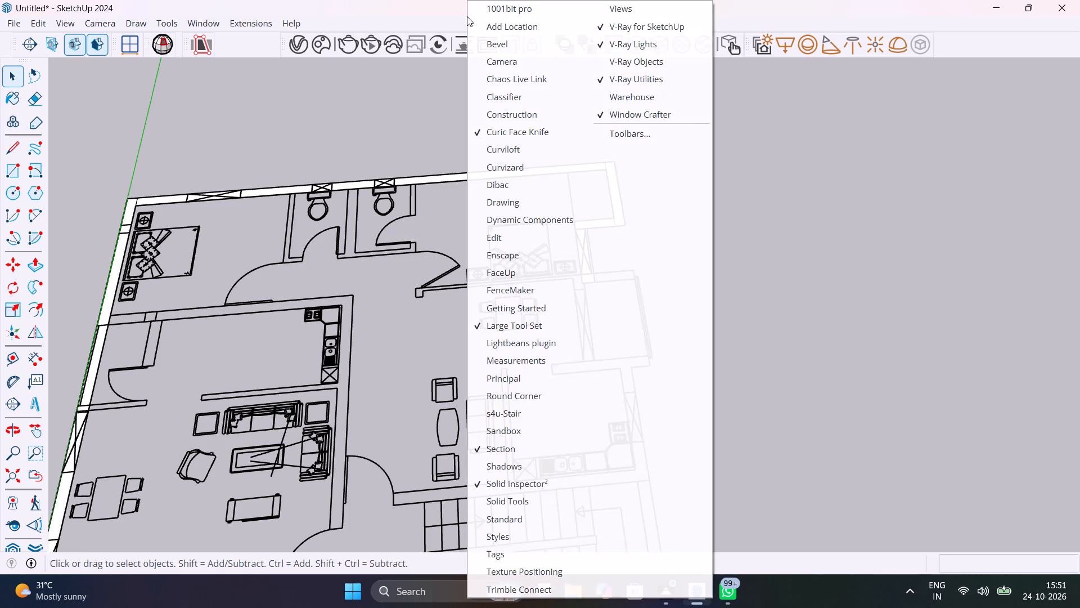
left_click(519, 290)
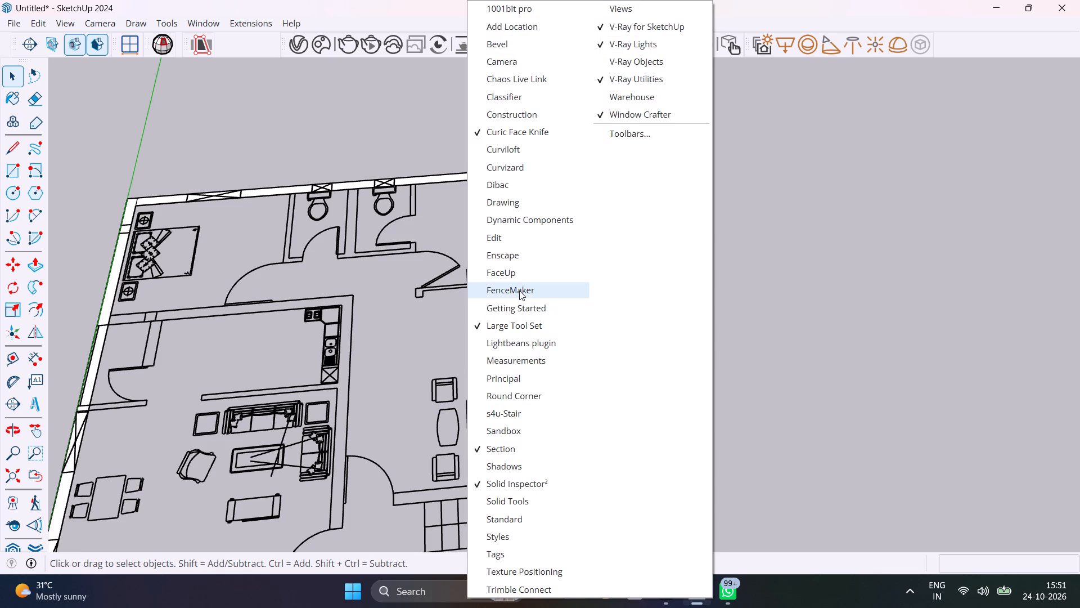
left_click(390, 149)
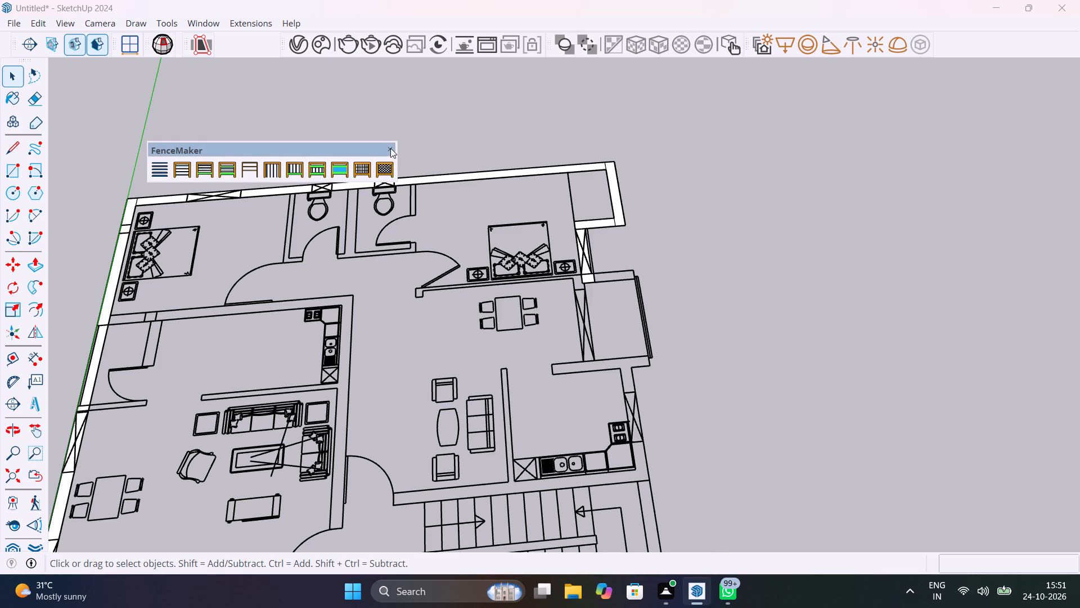
Display the Bevel extension's tool set.
right_click(582, 19)
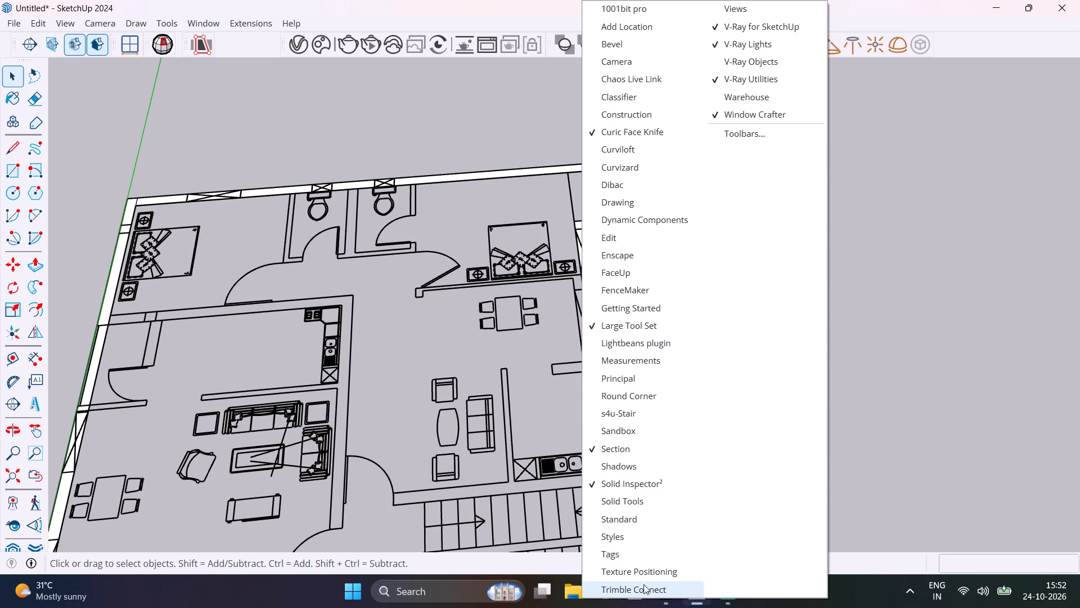
scroll(645, 567, "down", 2)
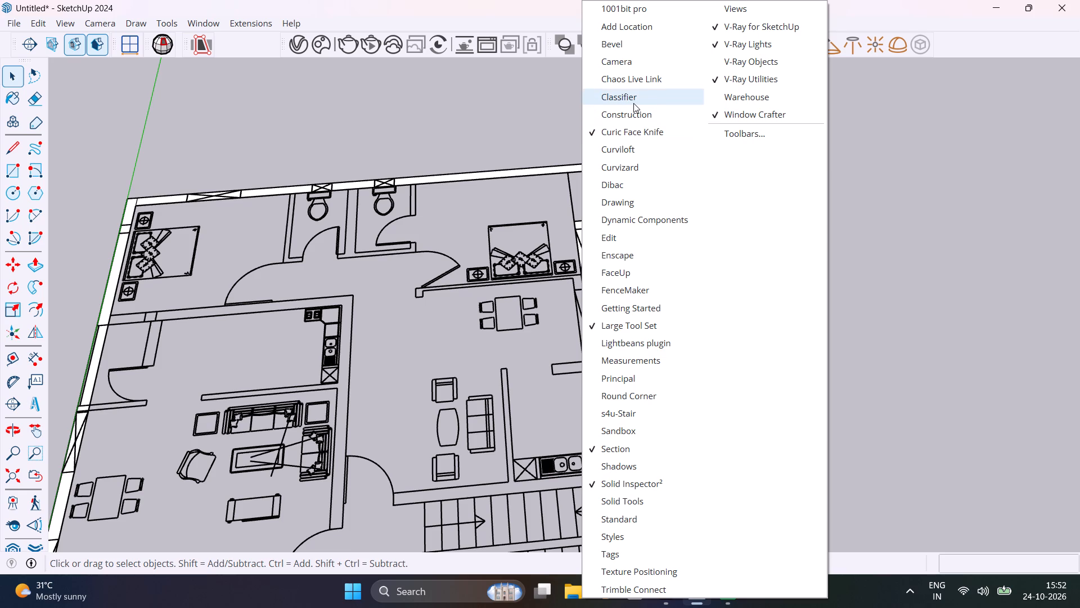
left_click(632, 39)
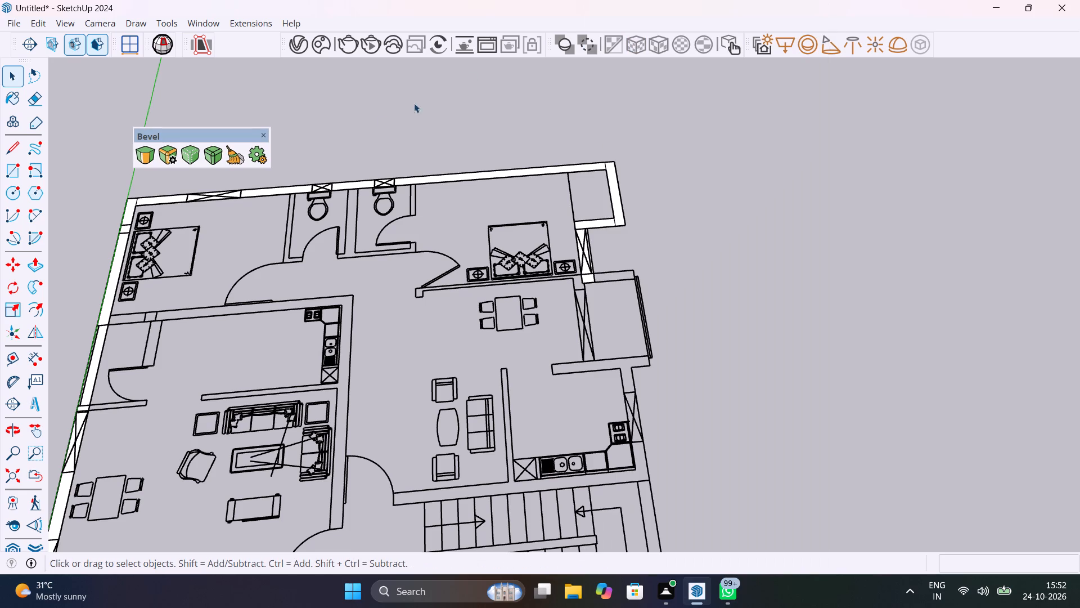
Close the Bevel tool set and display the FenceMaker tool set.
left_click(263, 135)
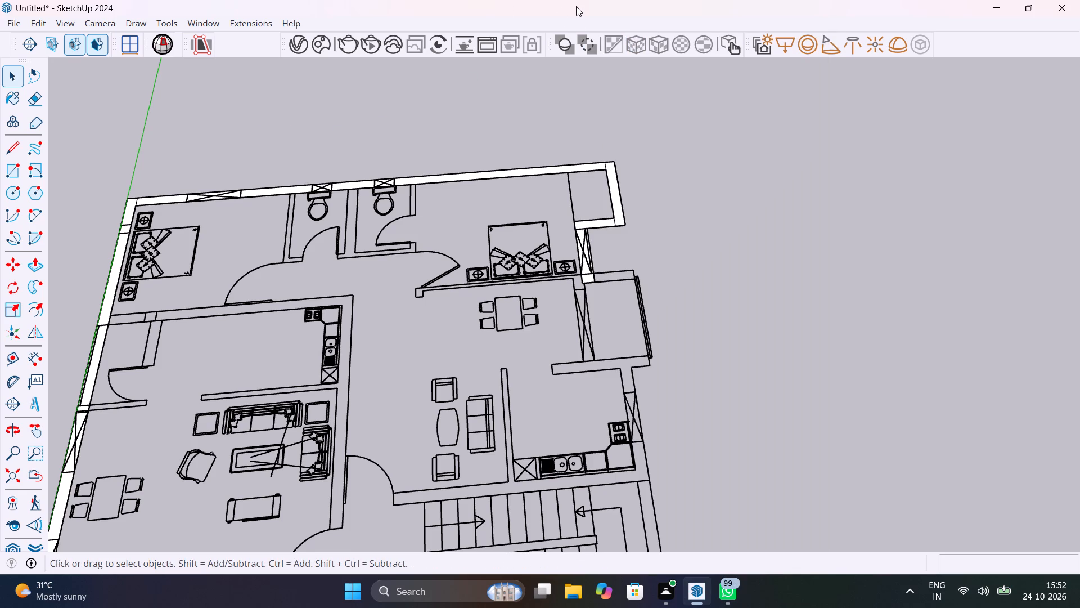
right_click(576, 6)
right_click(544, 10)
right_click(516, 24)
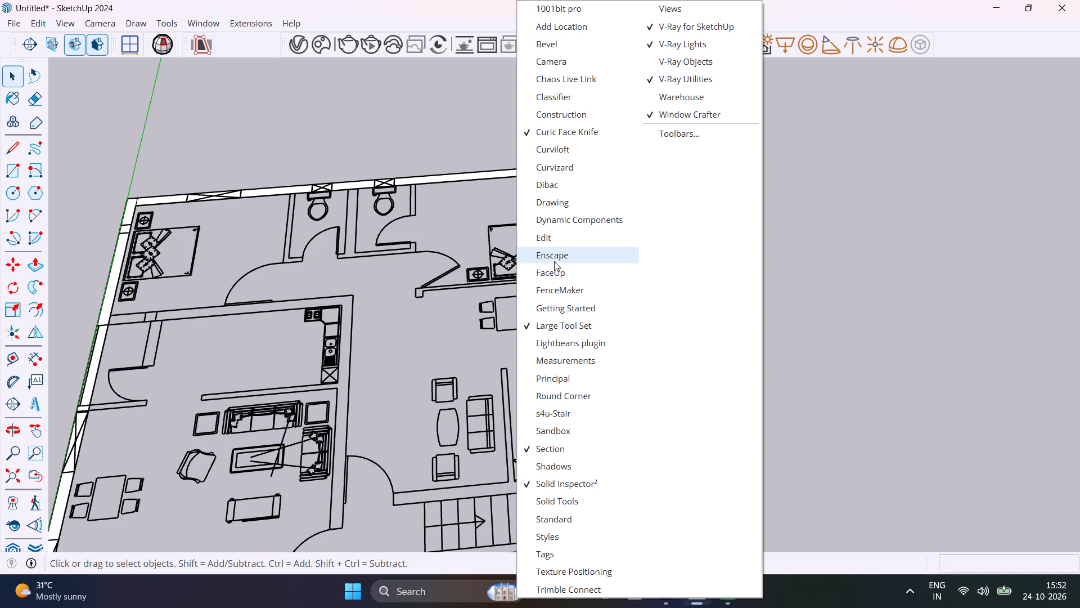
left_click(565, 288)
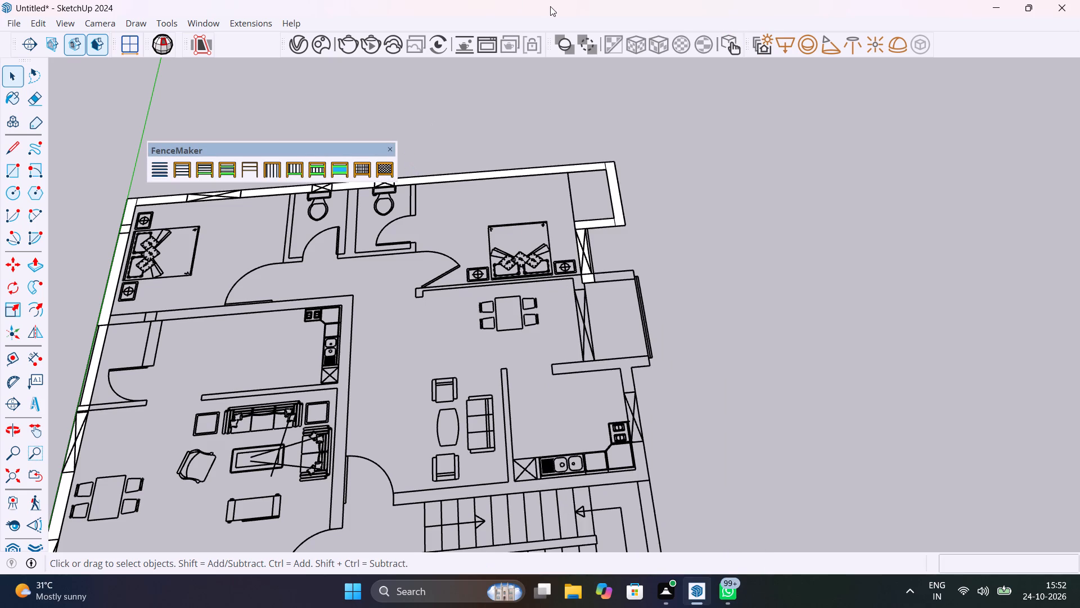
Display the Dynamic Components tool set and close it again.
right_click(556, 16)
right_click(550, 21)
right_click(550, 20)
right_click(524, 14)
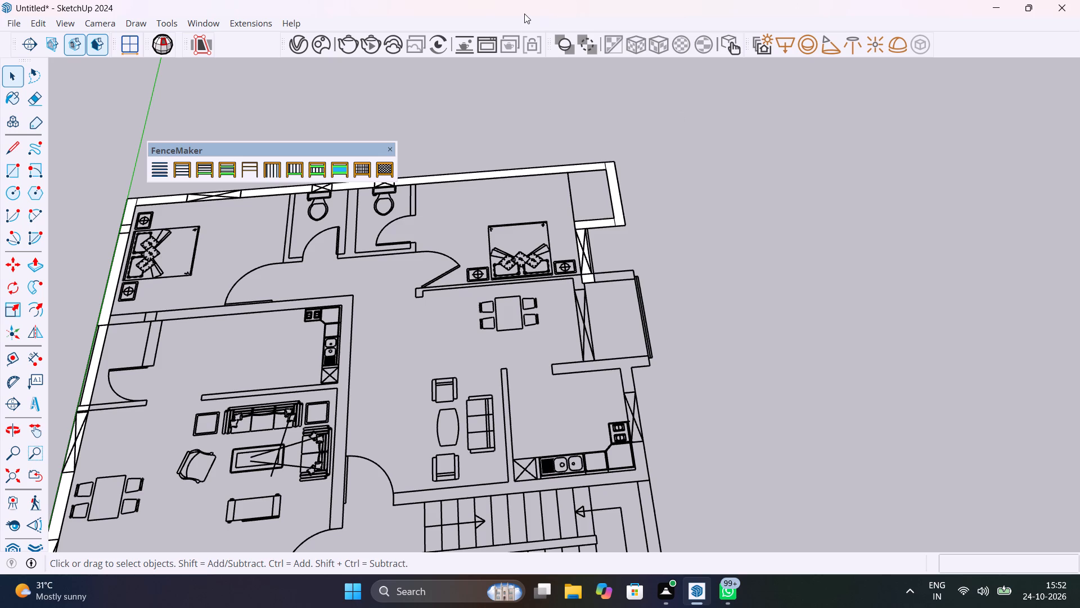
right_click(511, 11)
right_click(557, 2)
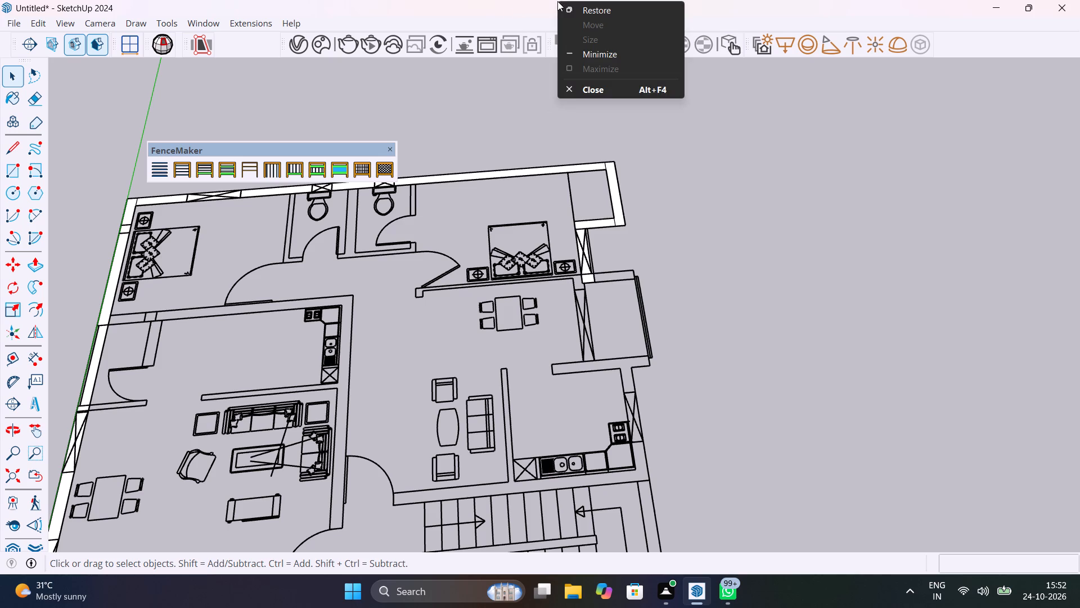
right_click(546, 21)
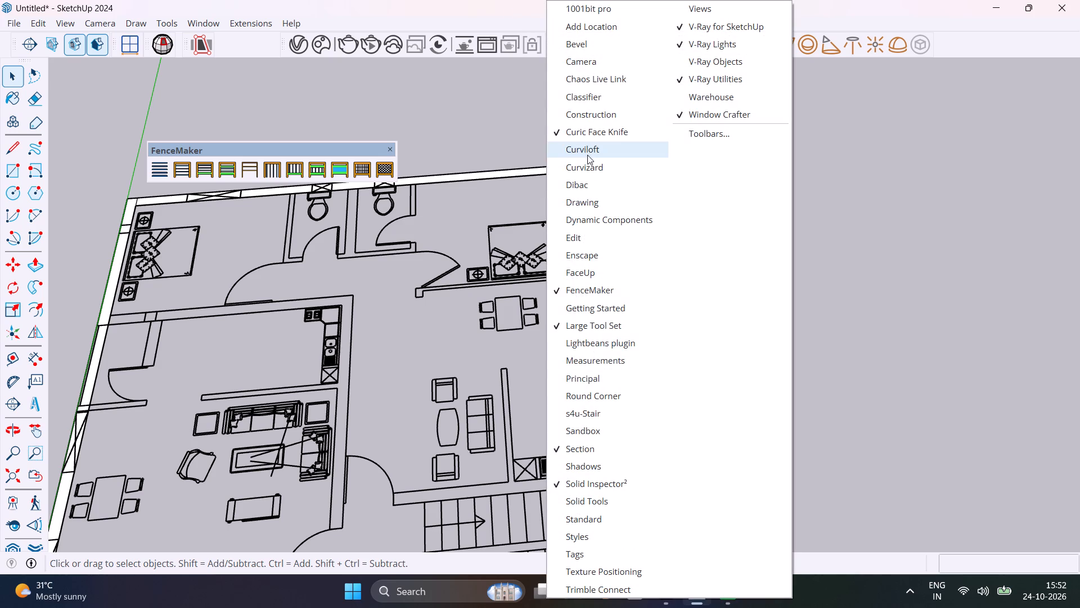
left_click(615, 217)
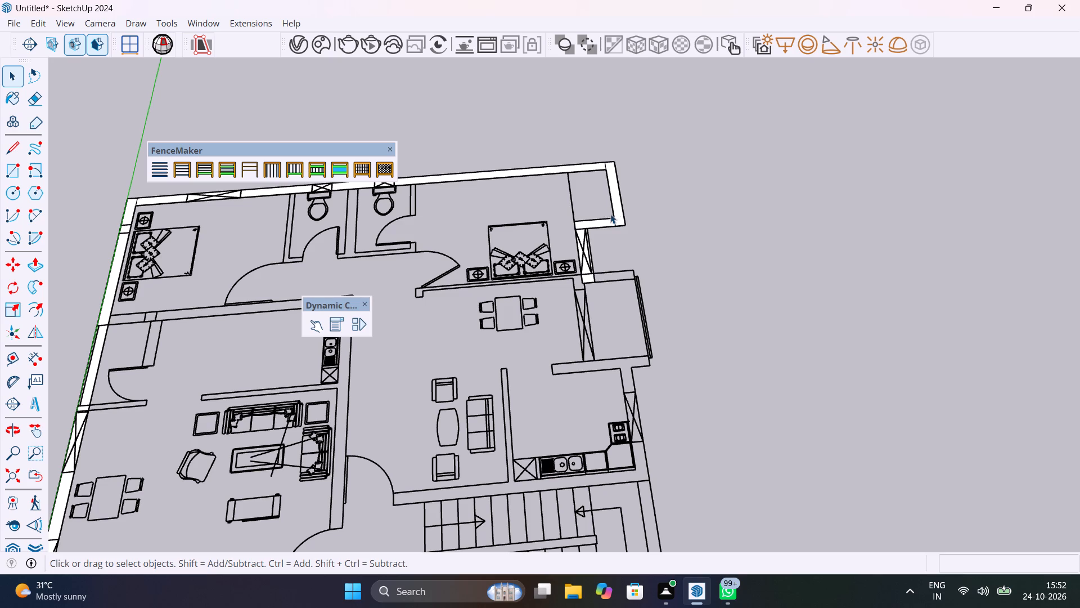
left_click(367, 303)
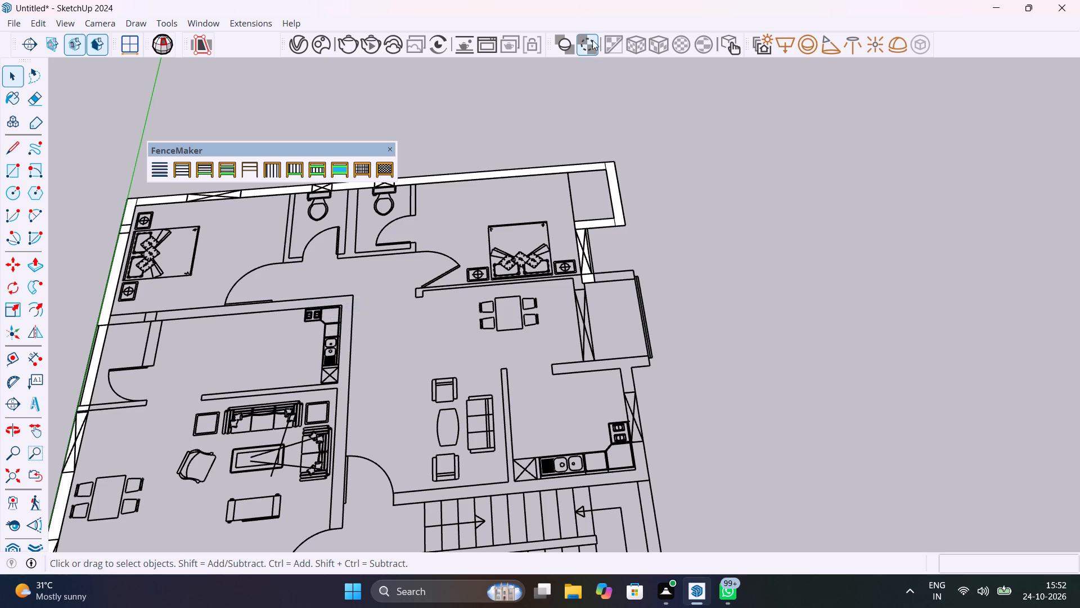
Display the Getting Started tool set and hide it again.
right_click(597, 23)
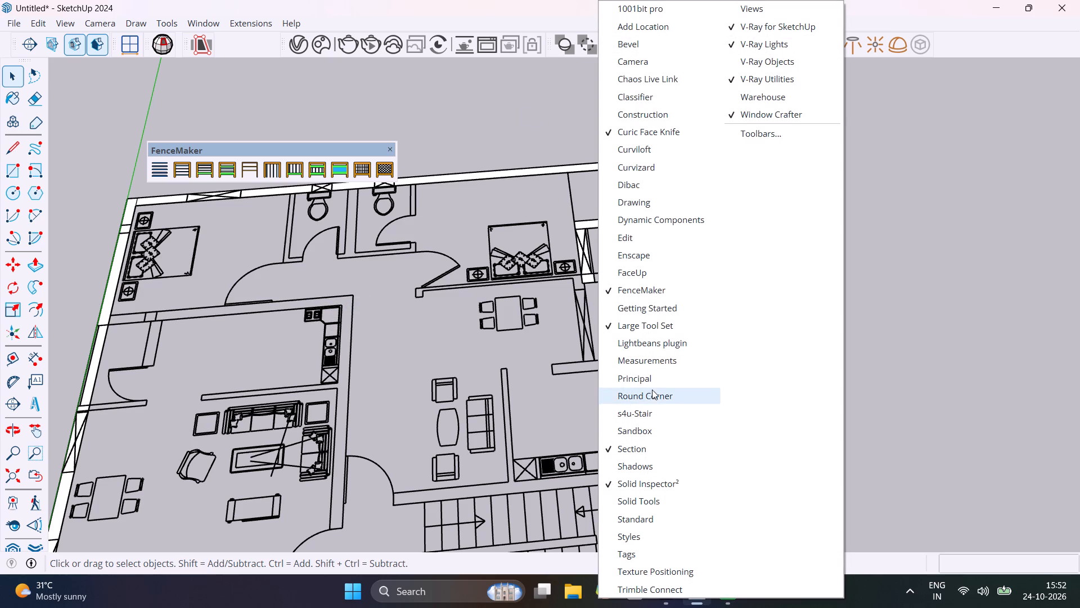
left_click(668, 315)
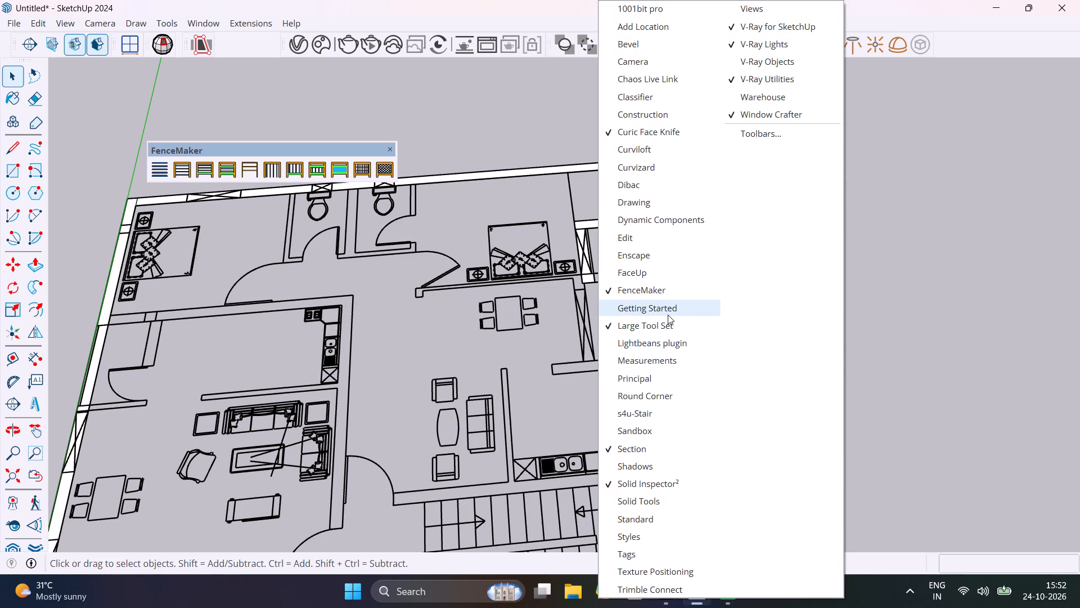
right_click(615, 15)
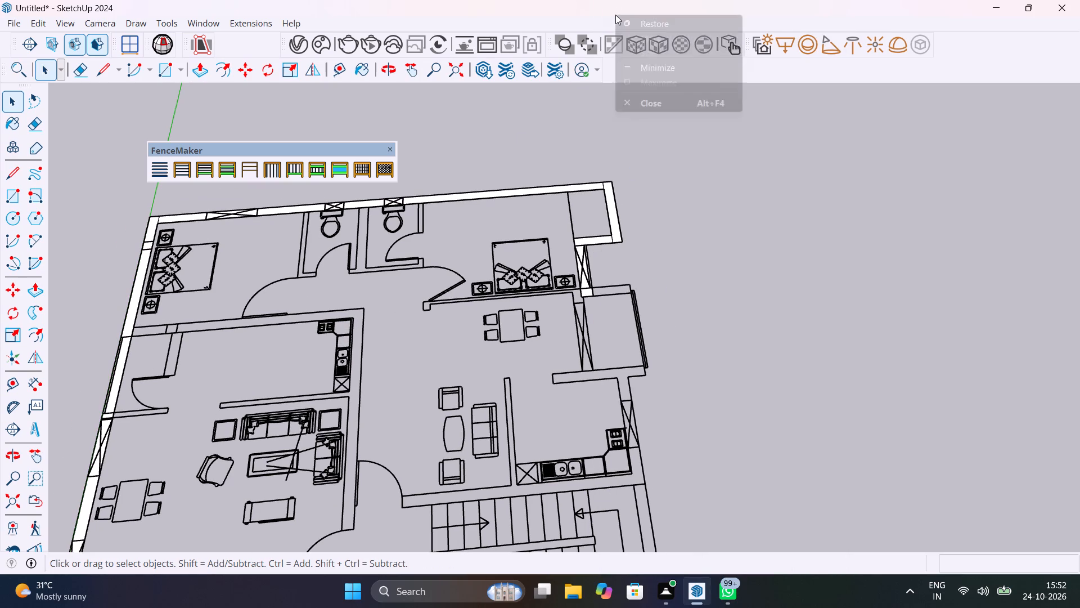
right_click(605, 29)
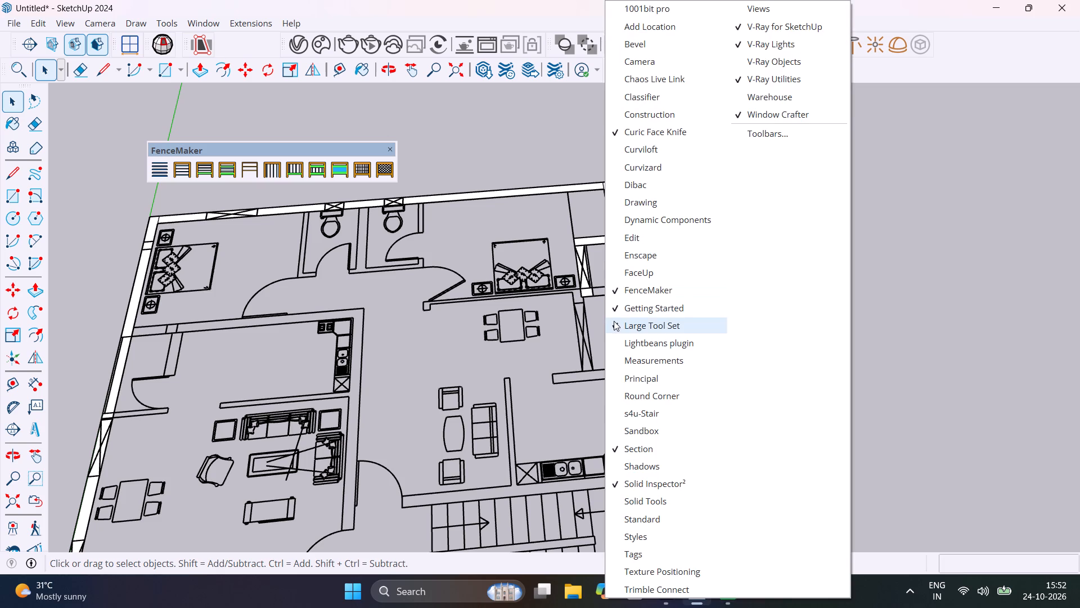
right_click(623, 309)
Display the FaceUp tool set and place it in the empty area beside the floor plan.
right_click(641, 20)
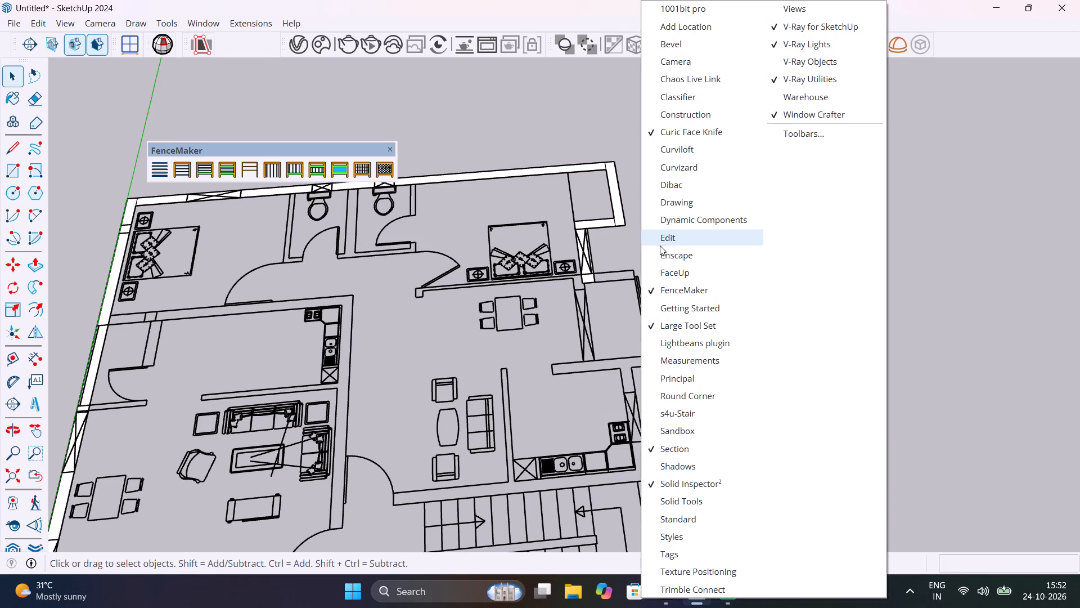
right_click(676, 270)
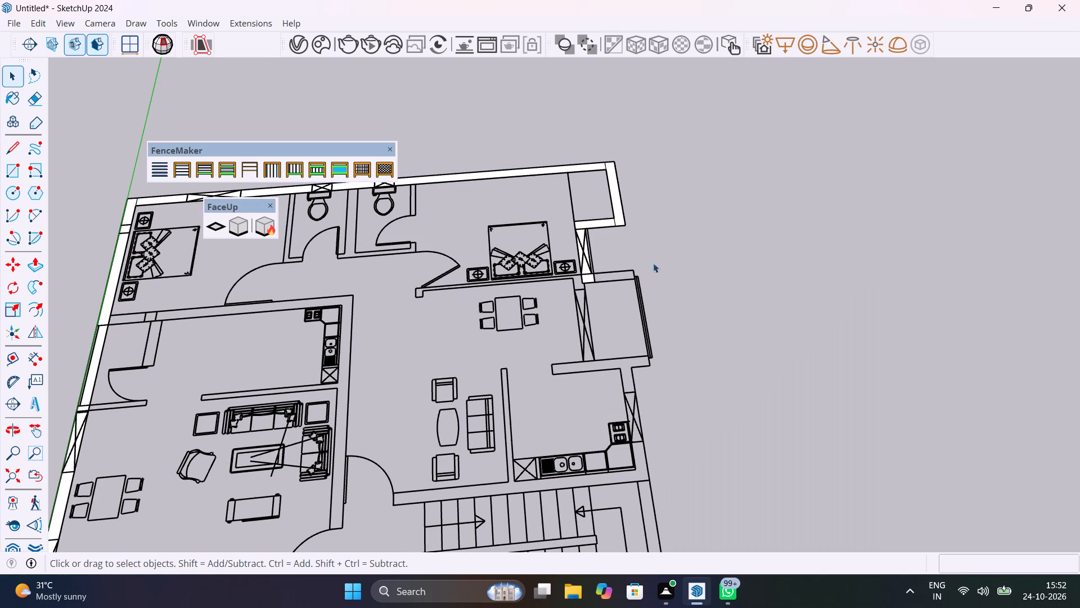
left_click_drag(254, 205, 723, 148)
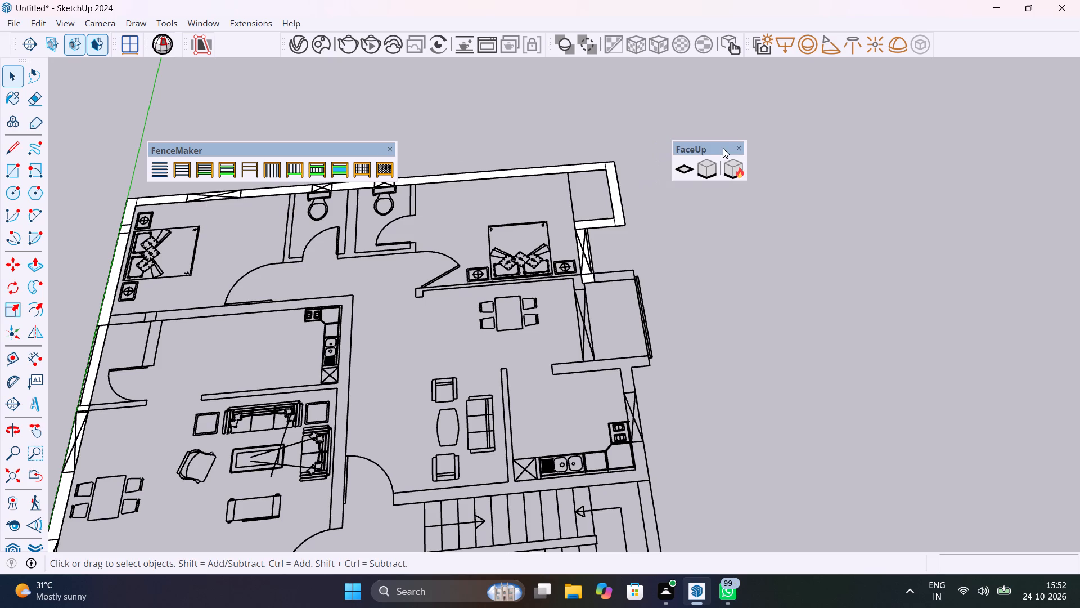
left_click_drag(723, 148, 724, 148)
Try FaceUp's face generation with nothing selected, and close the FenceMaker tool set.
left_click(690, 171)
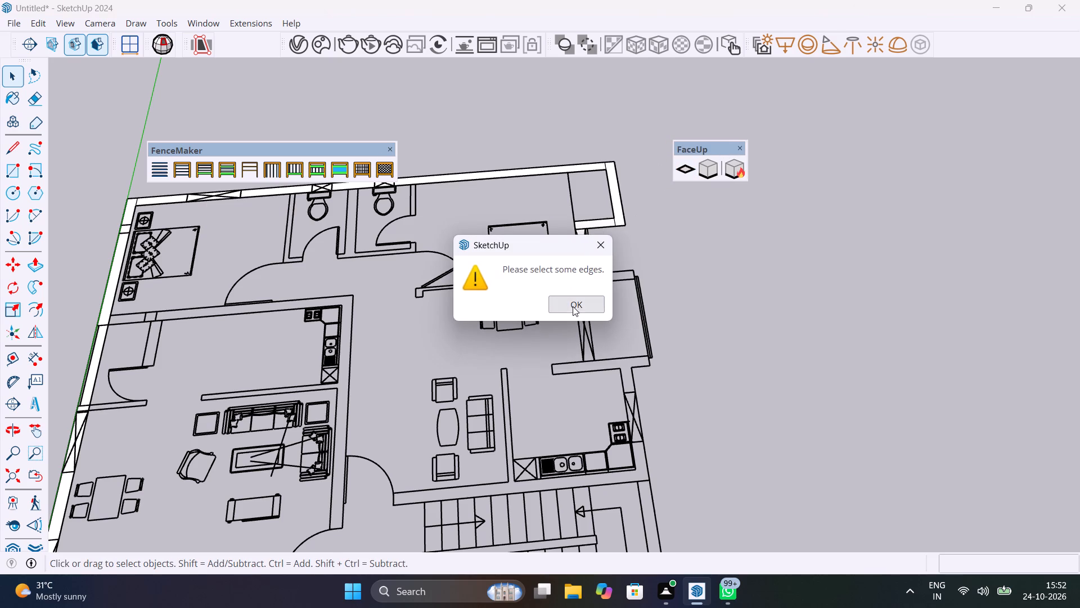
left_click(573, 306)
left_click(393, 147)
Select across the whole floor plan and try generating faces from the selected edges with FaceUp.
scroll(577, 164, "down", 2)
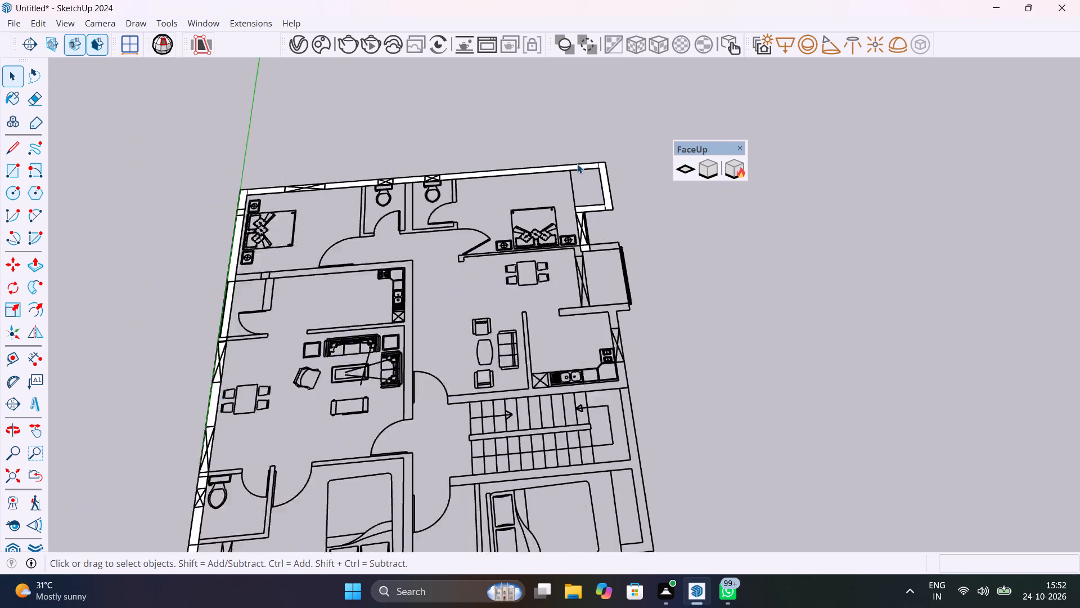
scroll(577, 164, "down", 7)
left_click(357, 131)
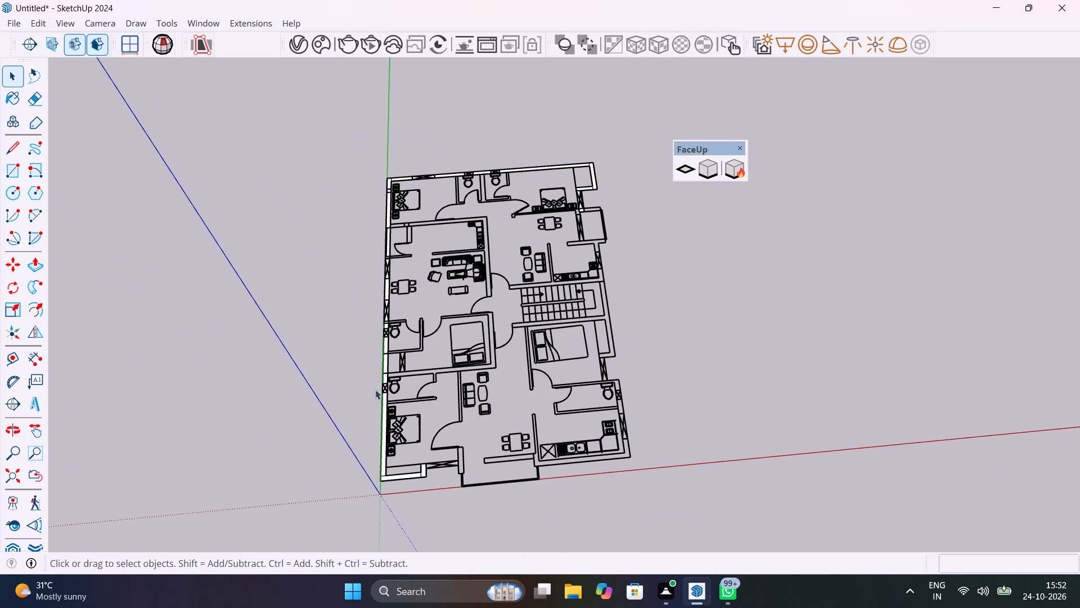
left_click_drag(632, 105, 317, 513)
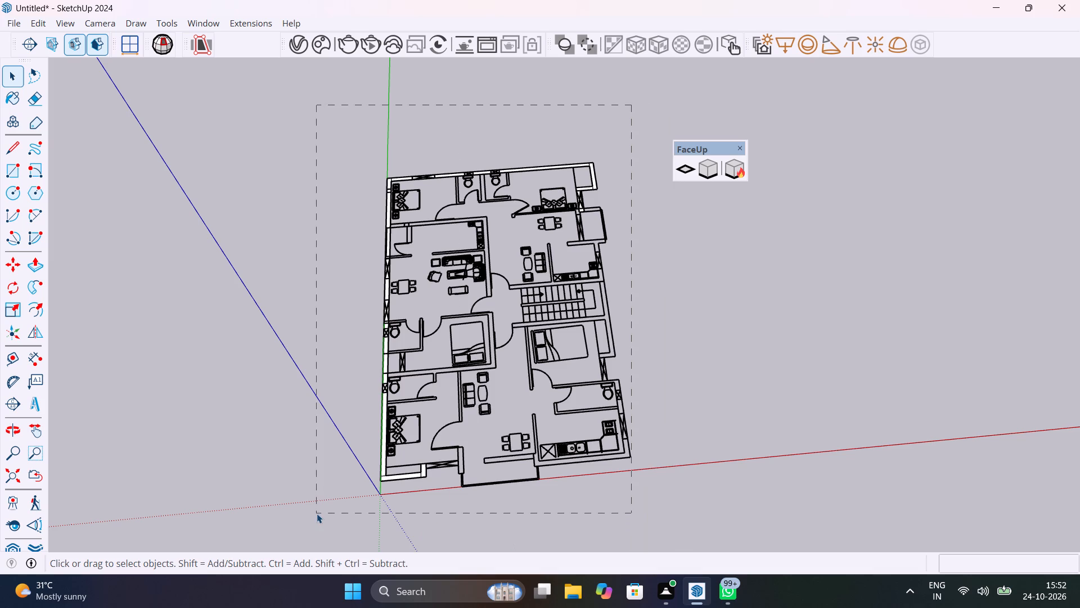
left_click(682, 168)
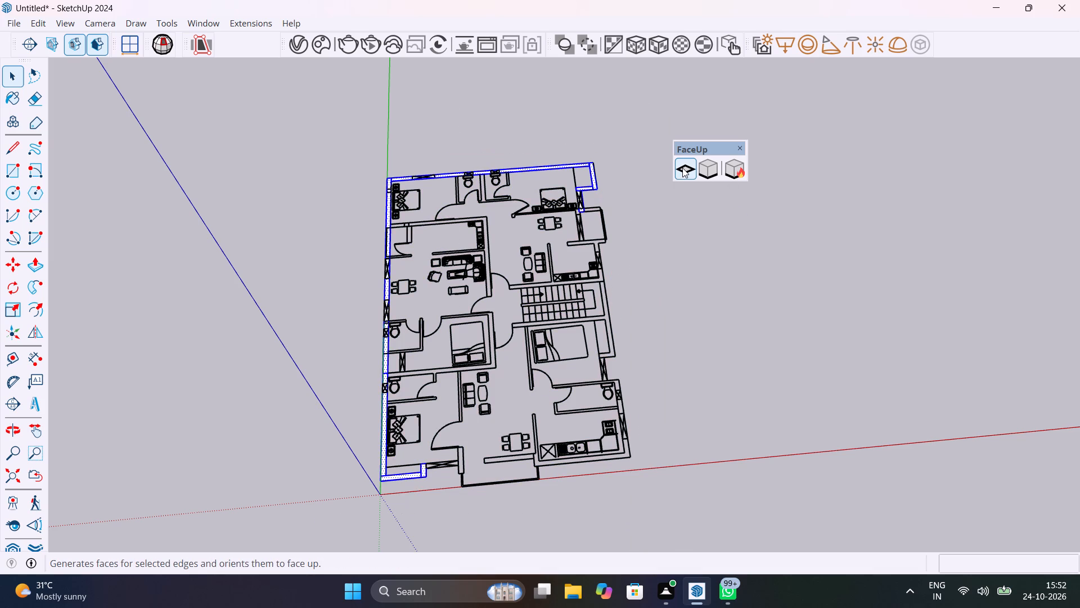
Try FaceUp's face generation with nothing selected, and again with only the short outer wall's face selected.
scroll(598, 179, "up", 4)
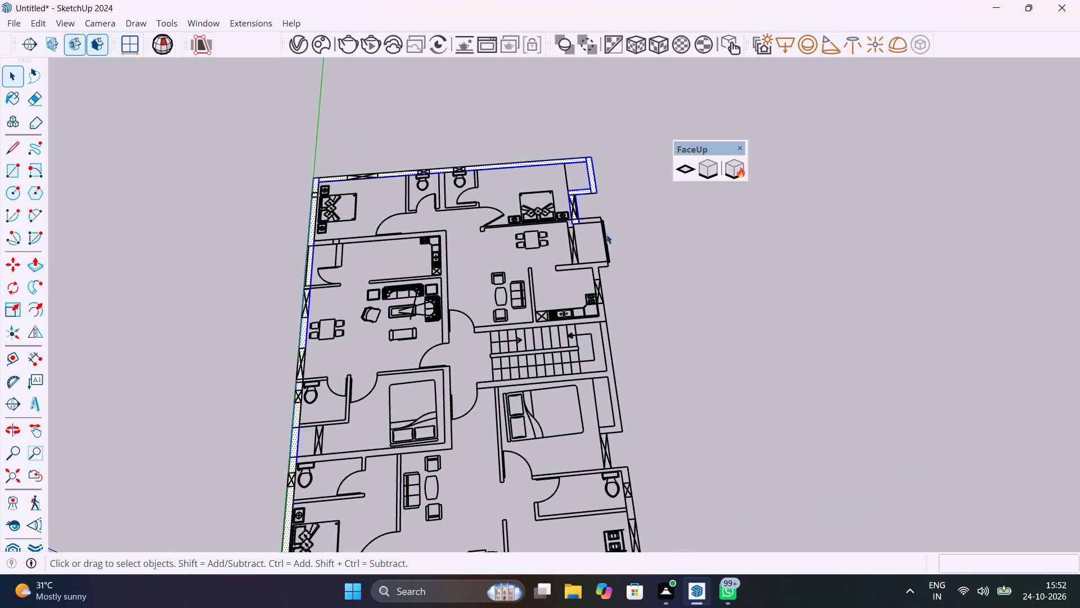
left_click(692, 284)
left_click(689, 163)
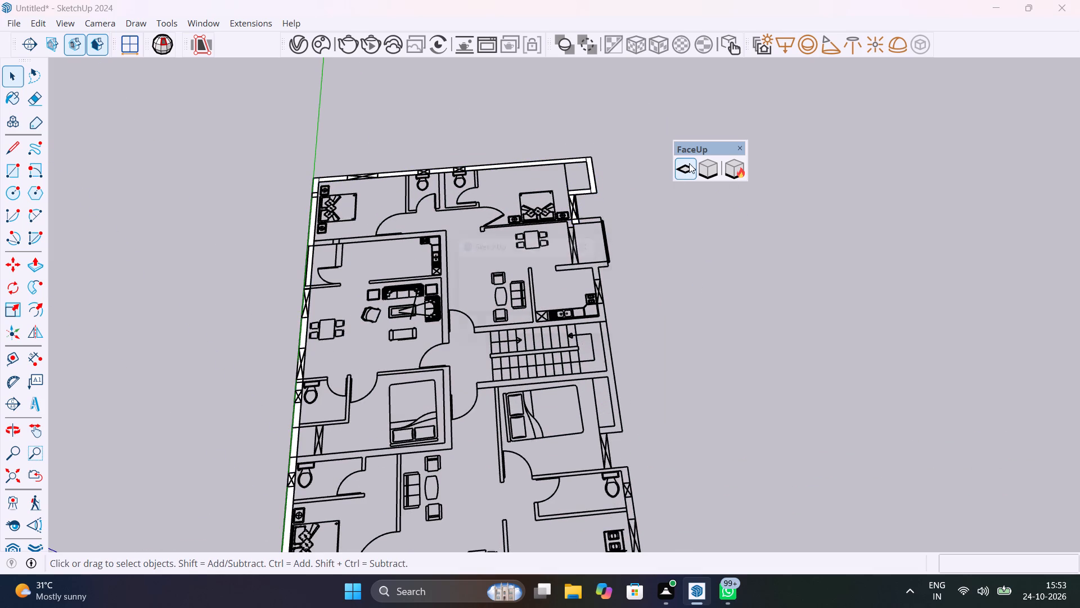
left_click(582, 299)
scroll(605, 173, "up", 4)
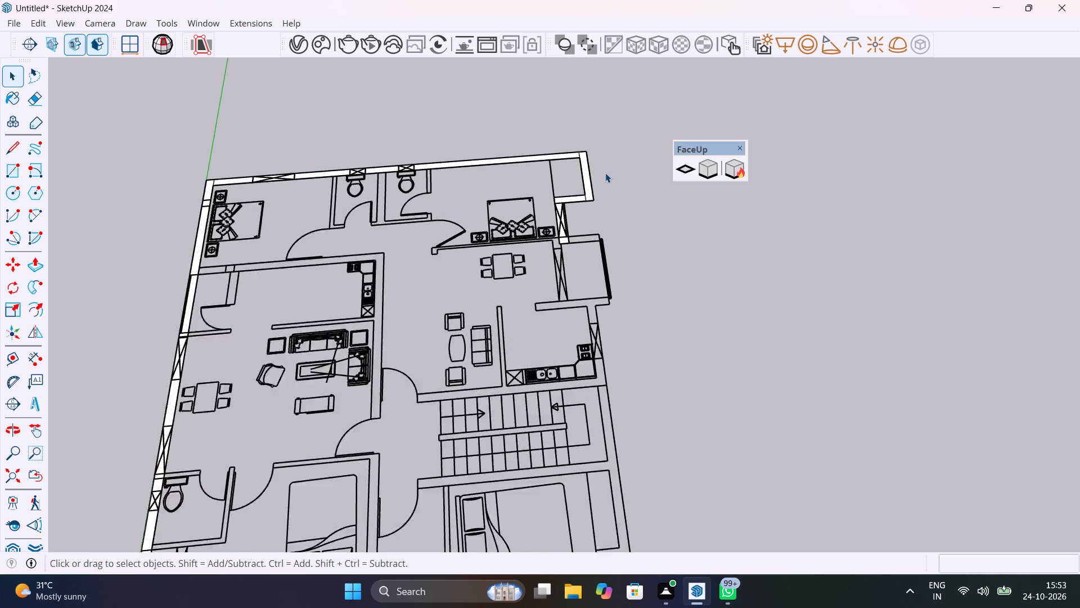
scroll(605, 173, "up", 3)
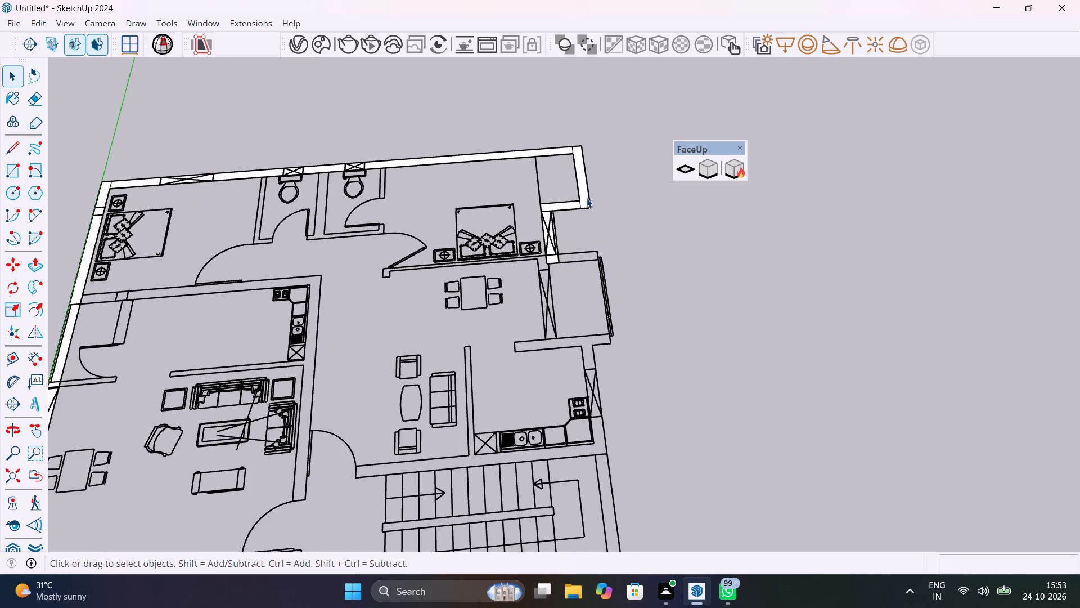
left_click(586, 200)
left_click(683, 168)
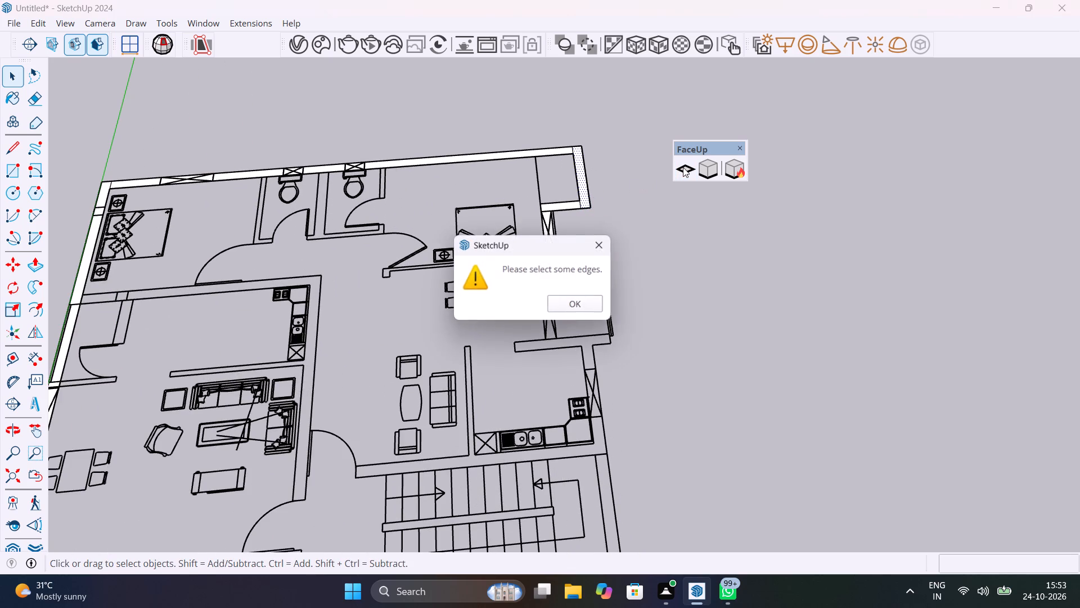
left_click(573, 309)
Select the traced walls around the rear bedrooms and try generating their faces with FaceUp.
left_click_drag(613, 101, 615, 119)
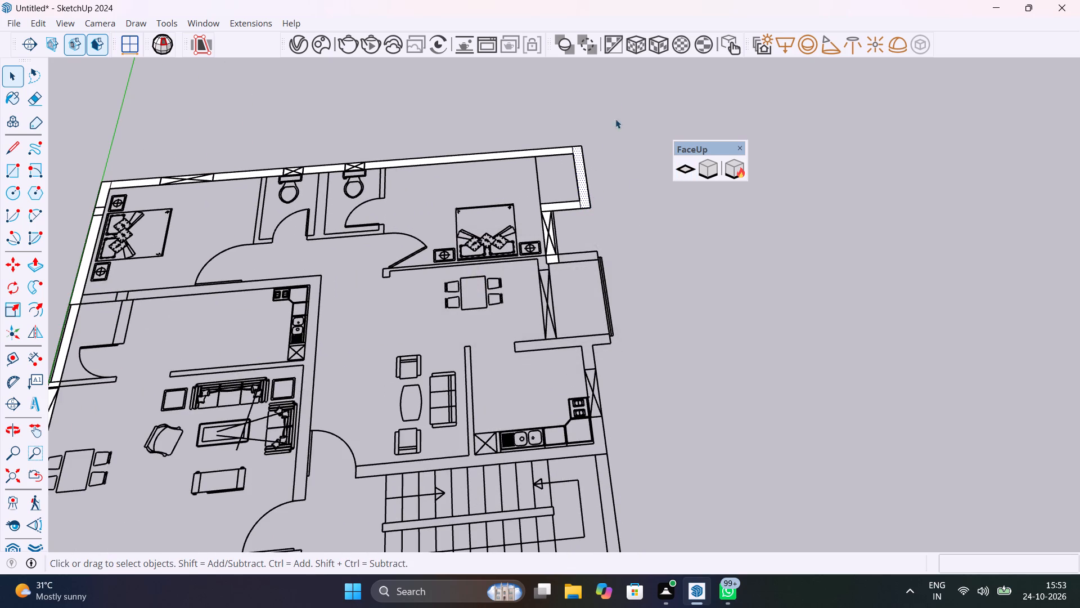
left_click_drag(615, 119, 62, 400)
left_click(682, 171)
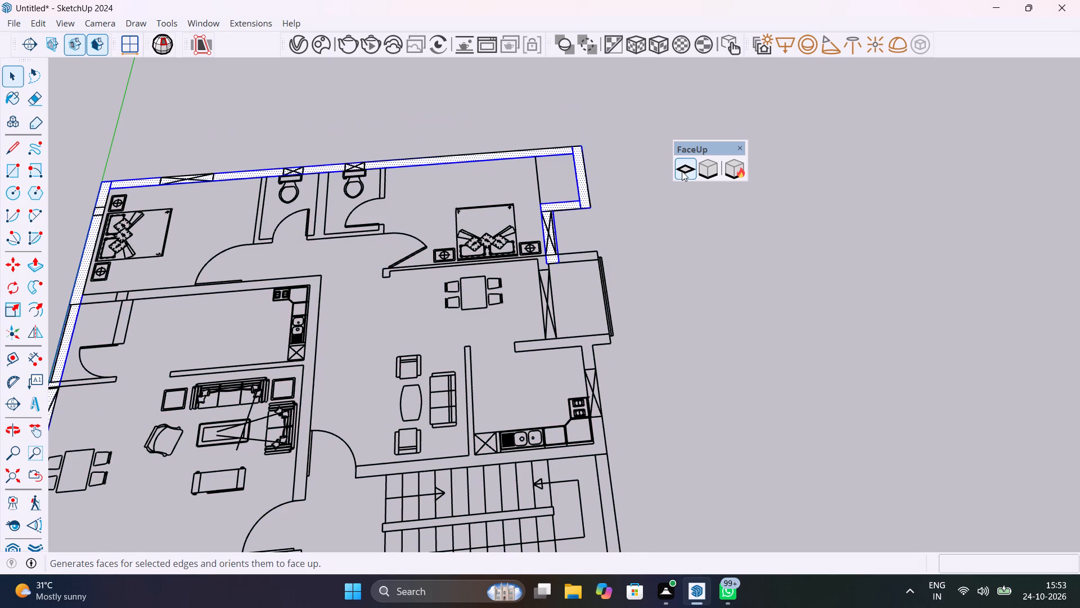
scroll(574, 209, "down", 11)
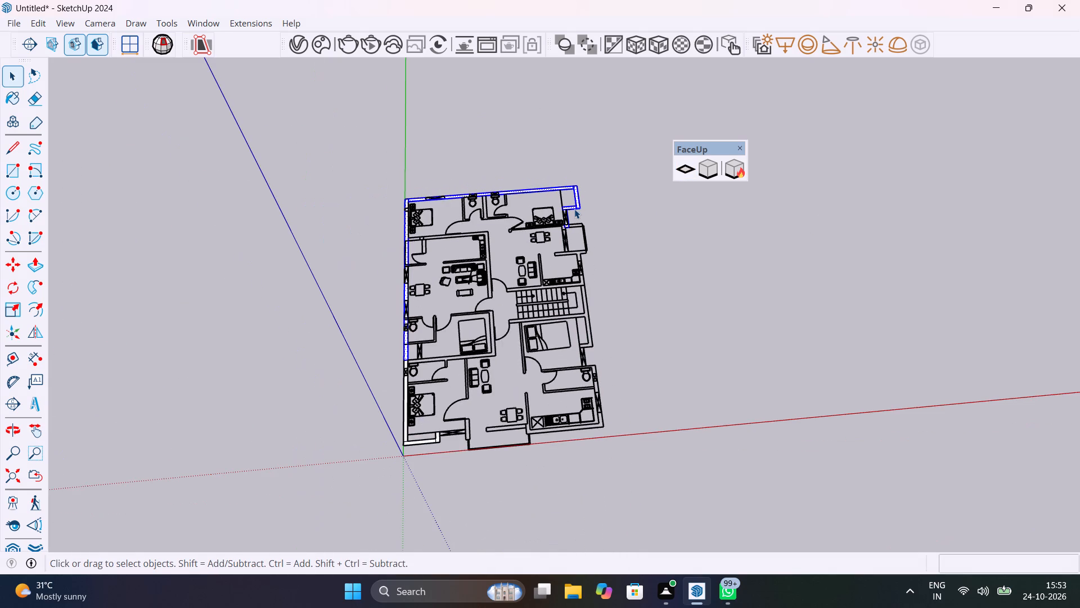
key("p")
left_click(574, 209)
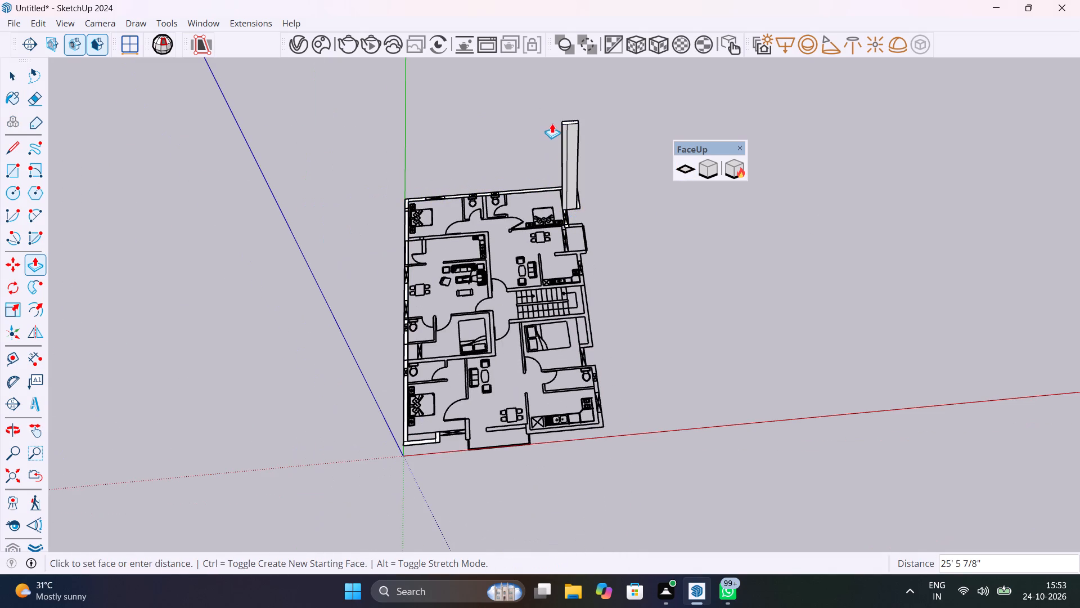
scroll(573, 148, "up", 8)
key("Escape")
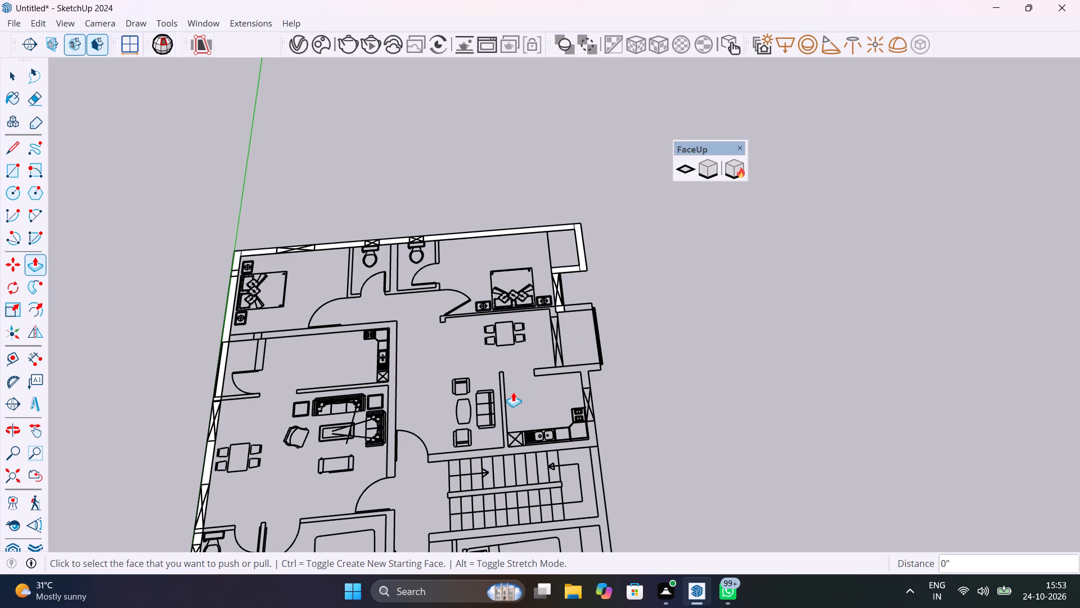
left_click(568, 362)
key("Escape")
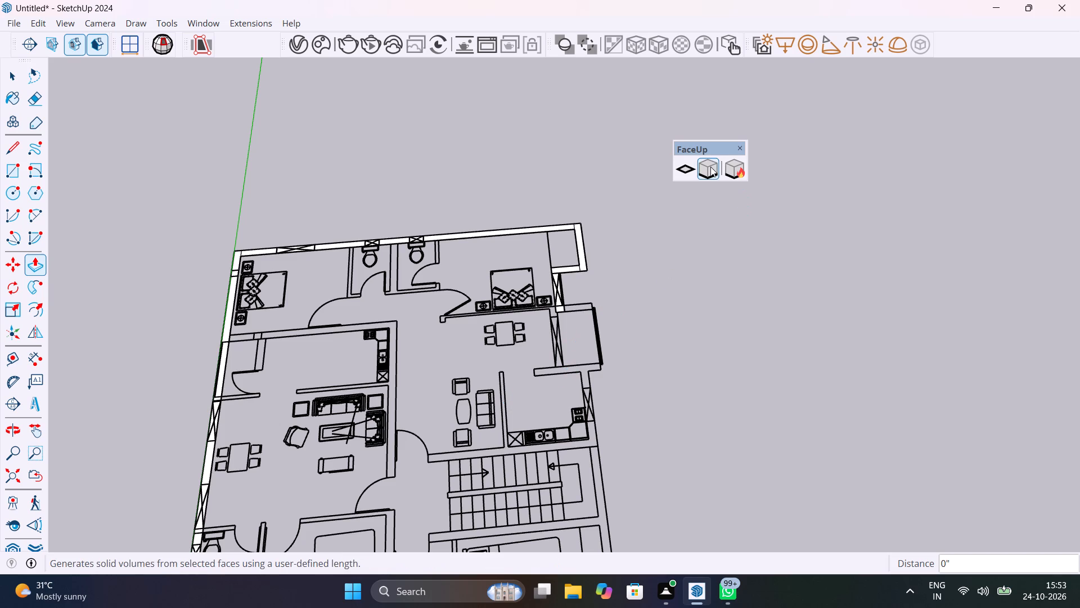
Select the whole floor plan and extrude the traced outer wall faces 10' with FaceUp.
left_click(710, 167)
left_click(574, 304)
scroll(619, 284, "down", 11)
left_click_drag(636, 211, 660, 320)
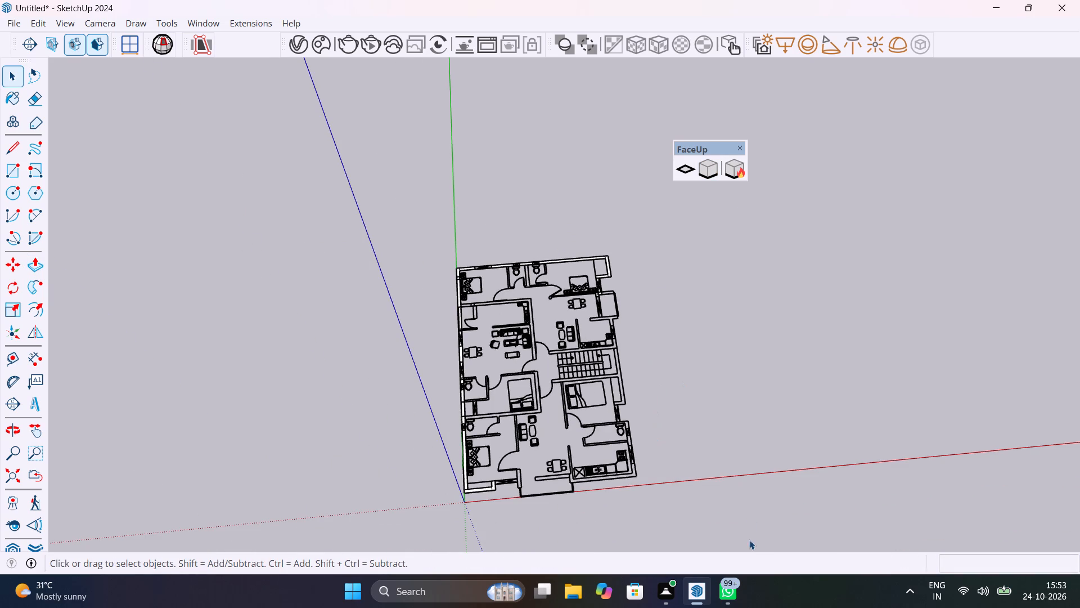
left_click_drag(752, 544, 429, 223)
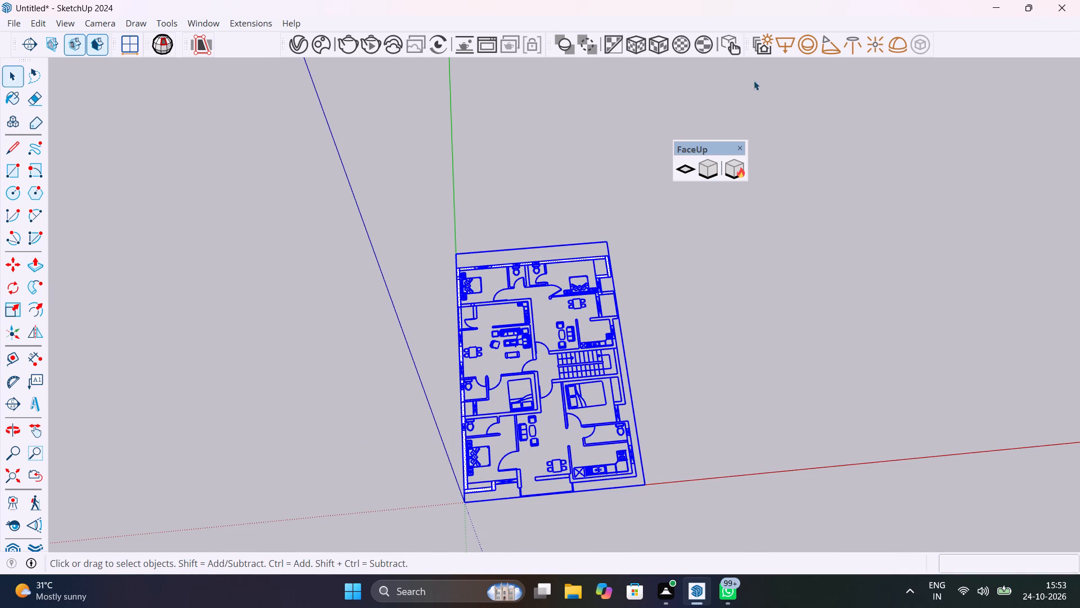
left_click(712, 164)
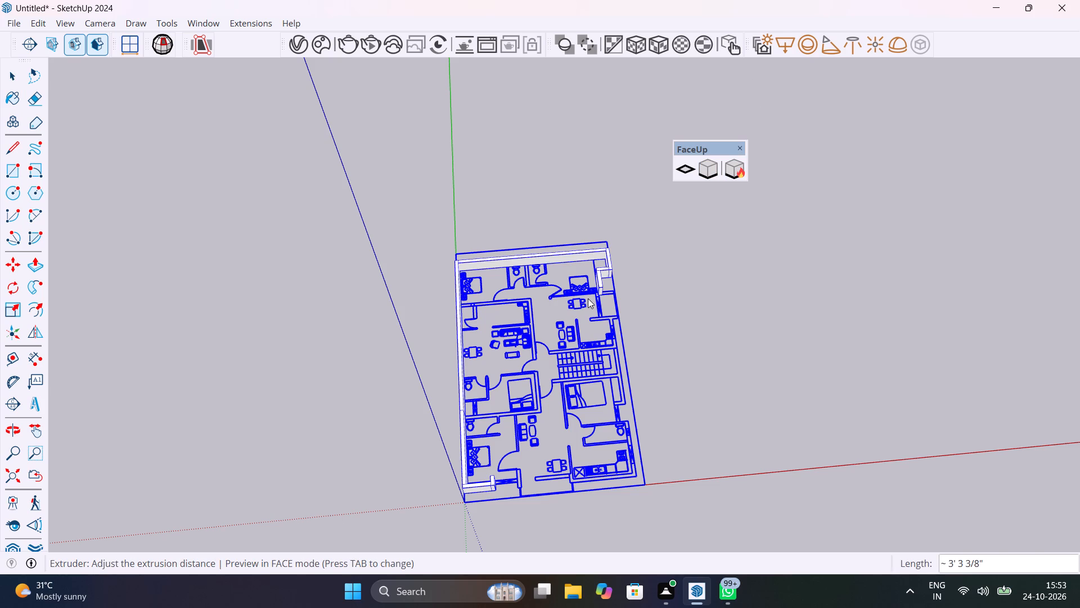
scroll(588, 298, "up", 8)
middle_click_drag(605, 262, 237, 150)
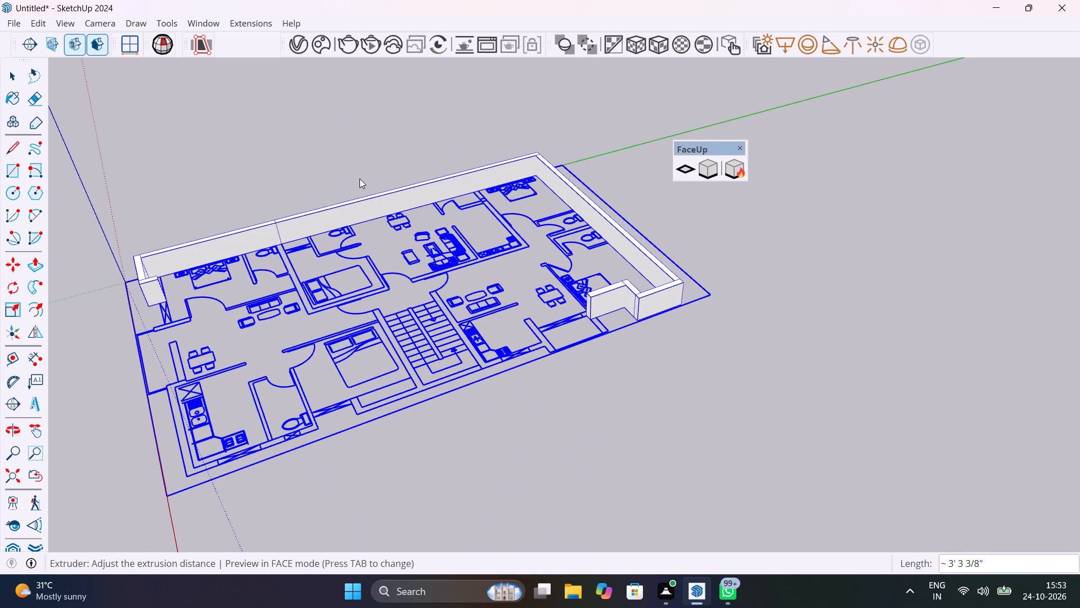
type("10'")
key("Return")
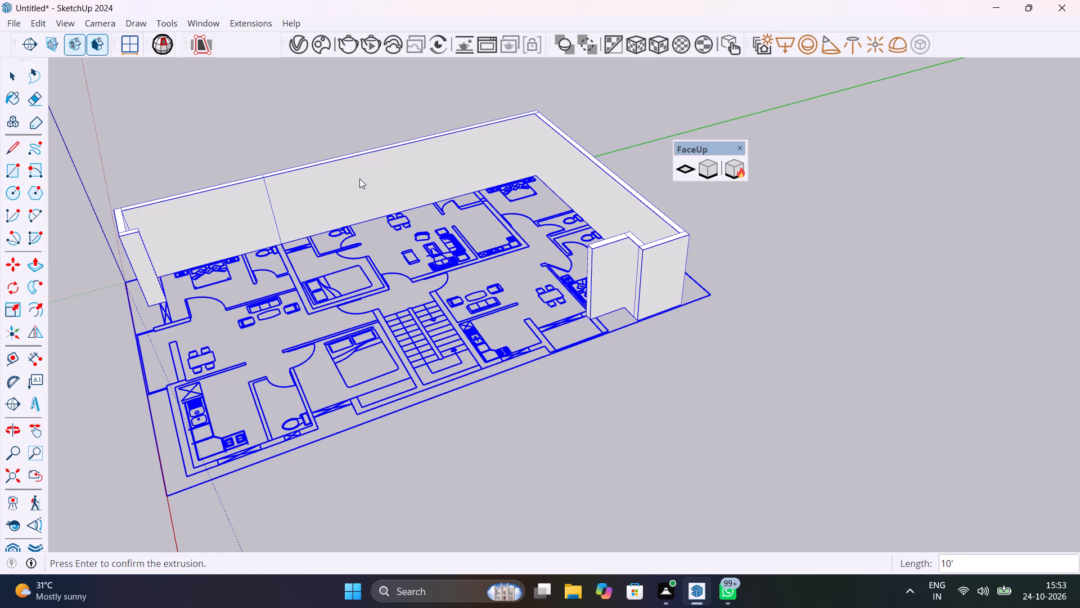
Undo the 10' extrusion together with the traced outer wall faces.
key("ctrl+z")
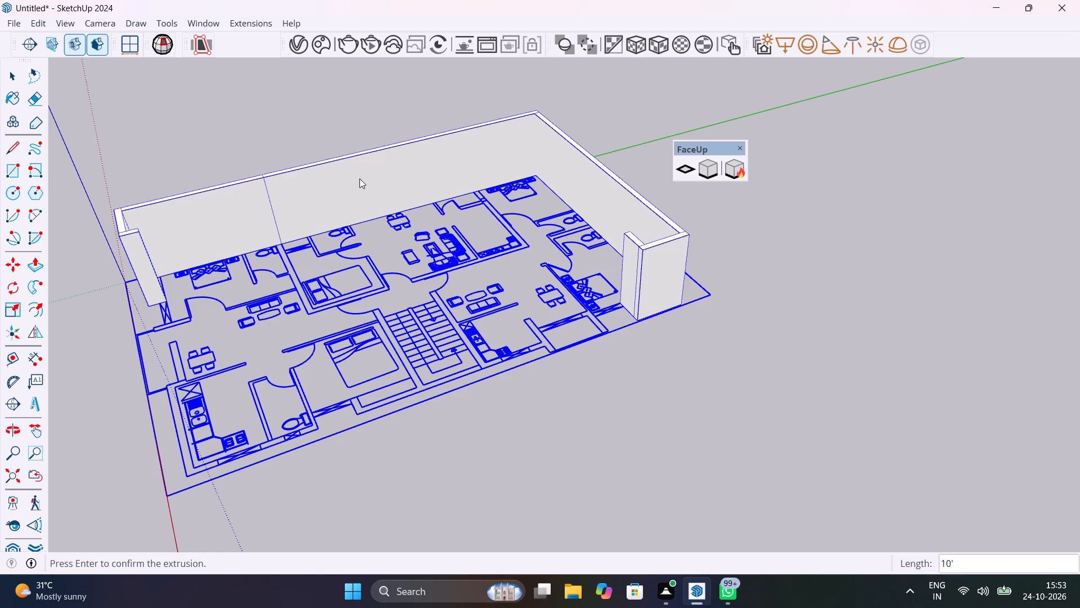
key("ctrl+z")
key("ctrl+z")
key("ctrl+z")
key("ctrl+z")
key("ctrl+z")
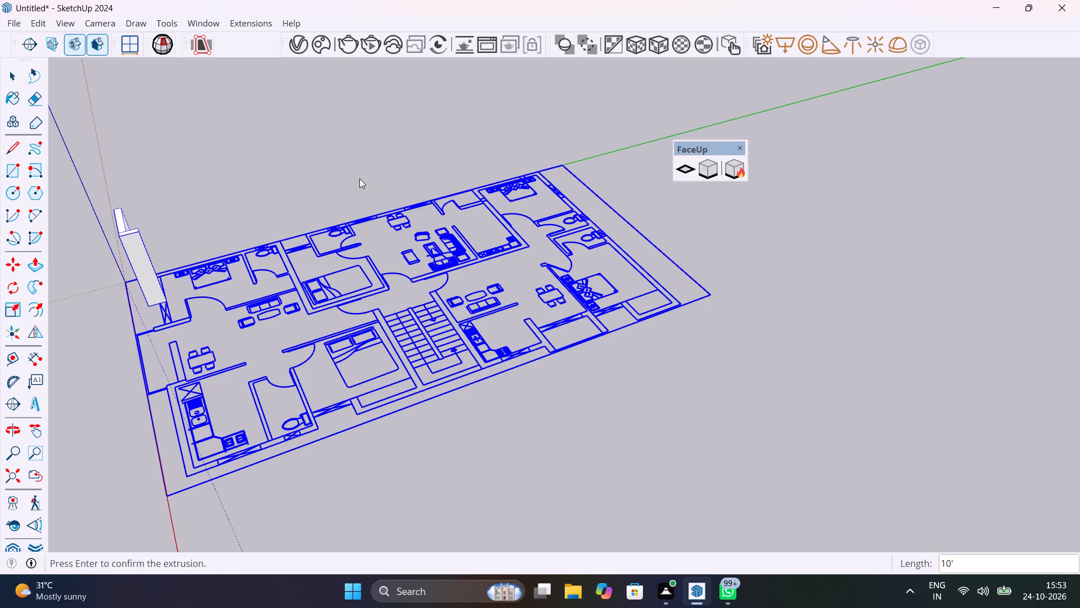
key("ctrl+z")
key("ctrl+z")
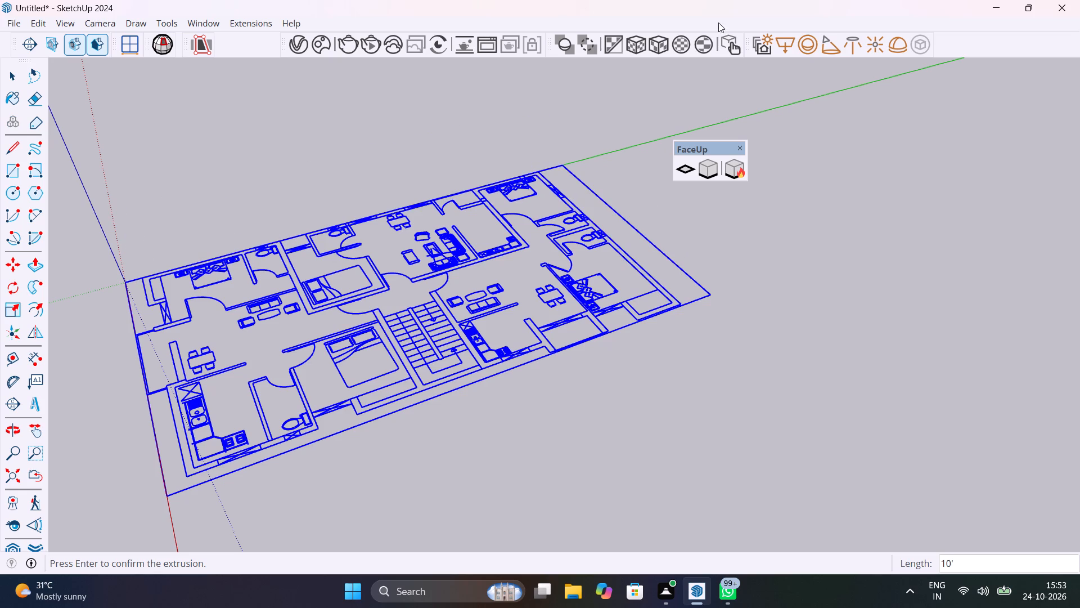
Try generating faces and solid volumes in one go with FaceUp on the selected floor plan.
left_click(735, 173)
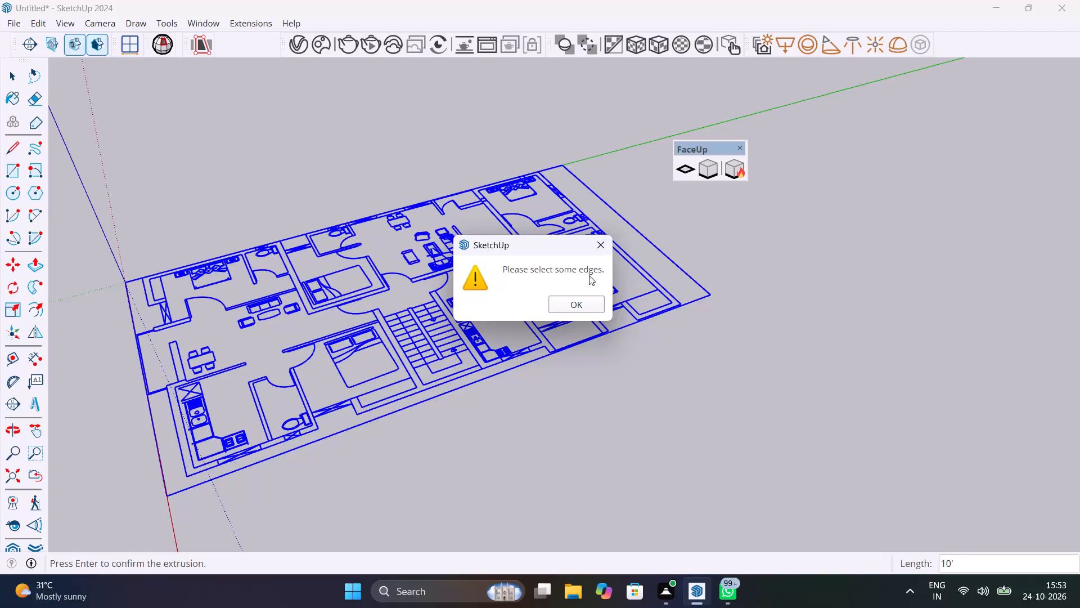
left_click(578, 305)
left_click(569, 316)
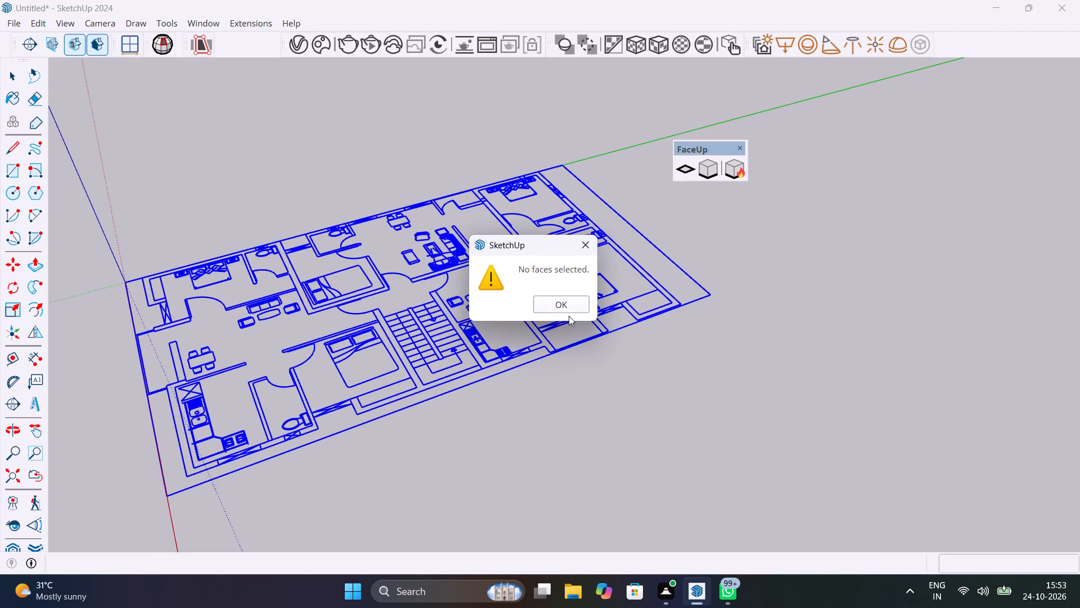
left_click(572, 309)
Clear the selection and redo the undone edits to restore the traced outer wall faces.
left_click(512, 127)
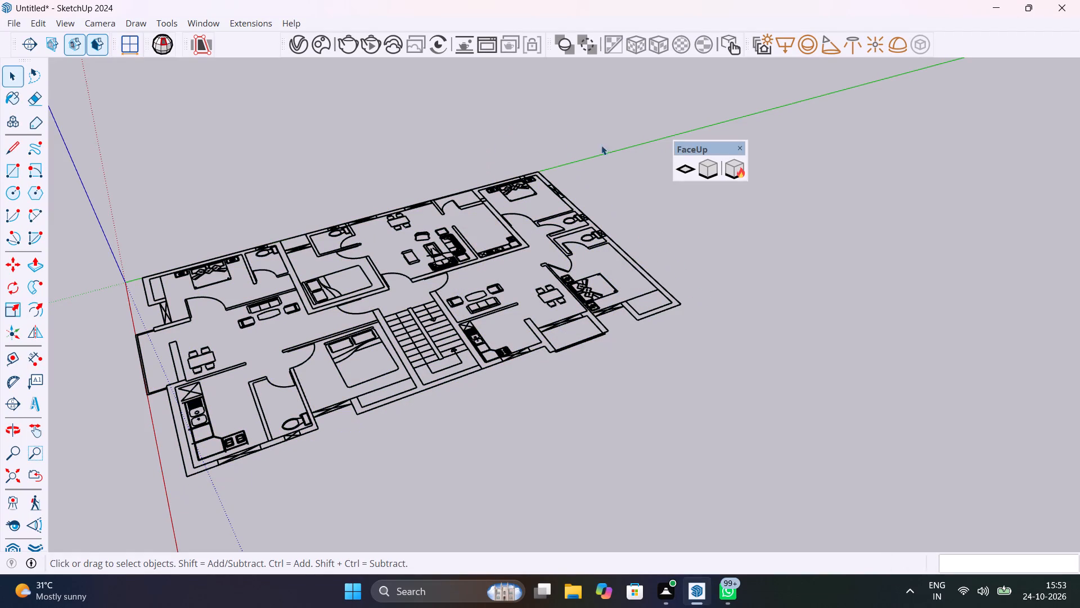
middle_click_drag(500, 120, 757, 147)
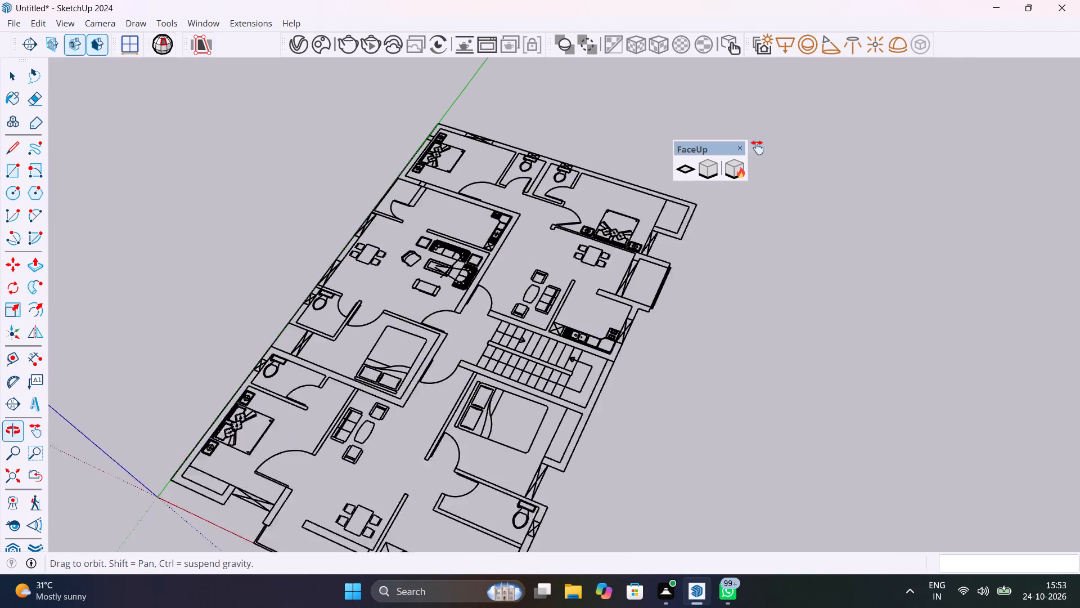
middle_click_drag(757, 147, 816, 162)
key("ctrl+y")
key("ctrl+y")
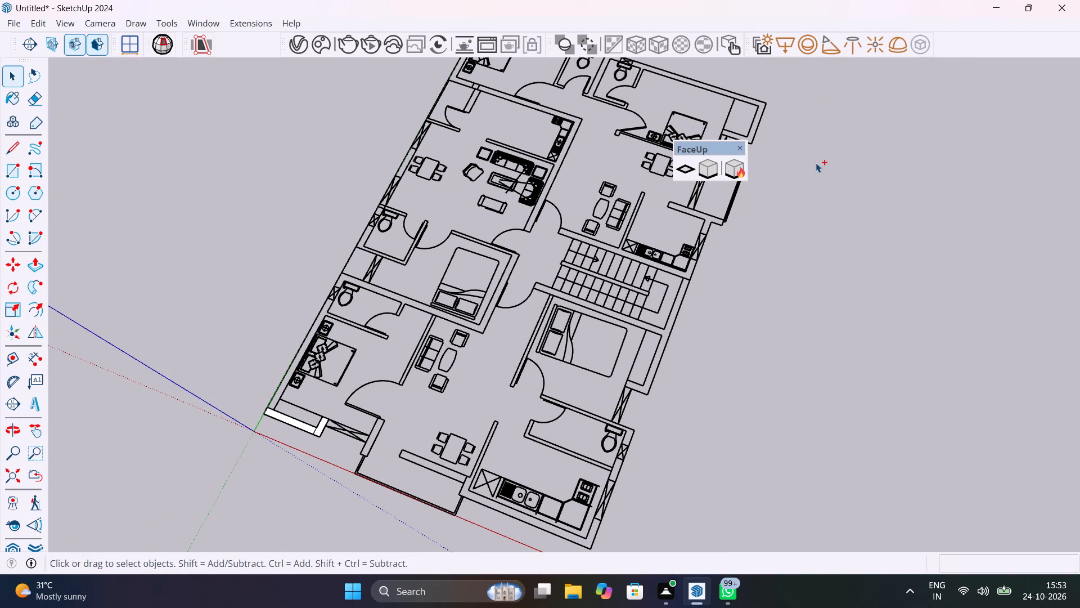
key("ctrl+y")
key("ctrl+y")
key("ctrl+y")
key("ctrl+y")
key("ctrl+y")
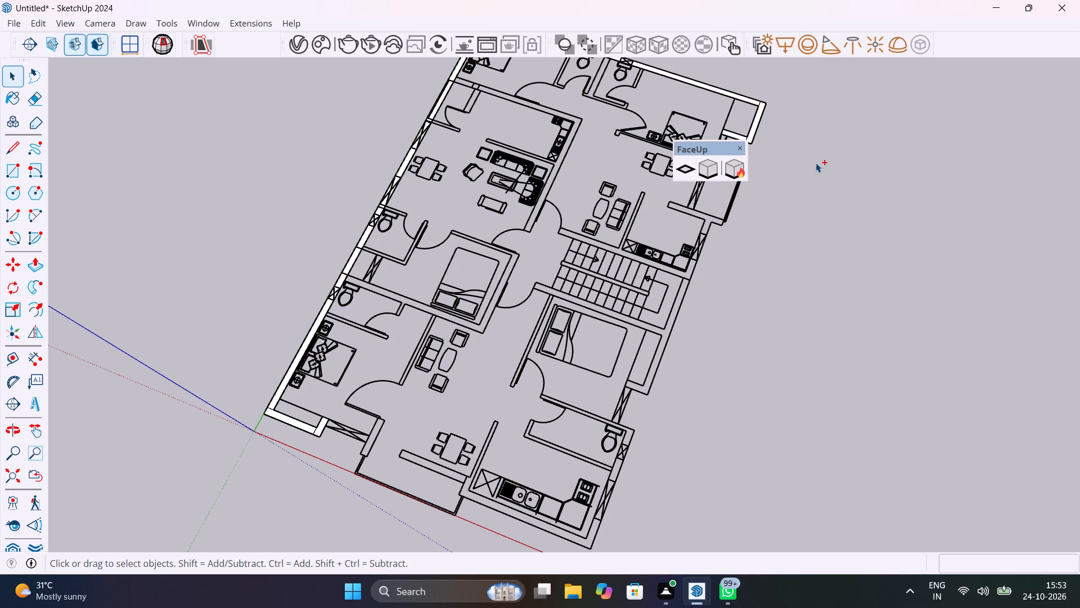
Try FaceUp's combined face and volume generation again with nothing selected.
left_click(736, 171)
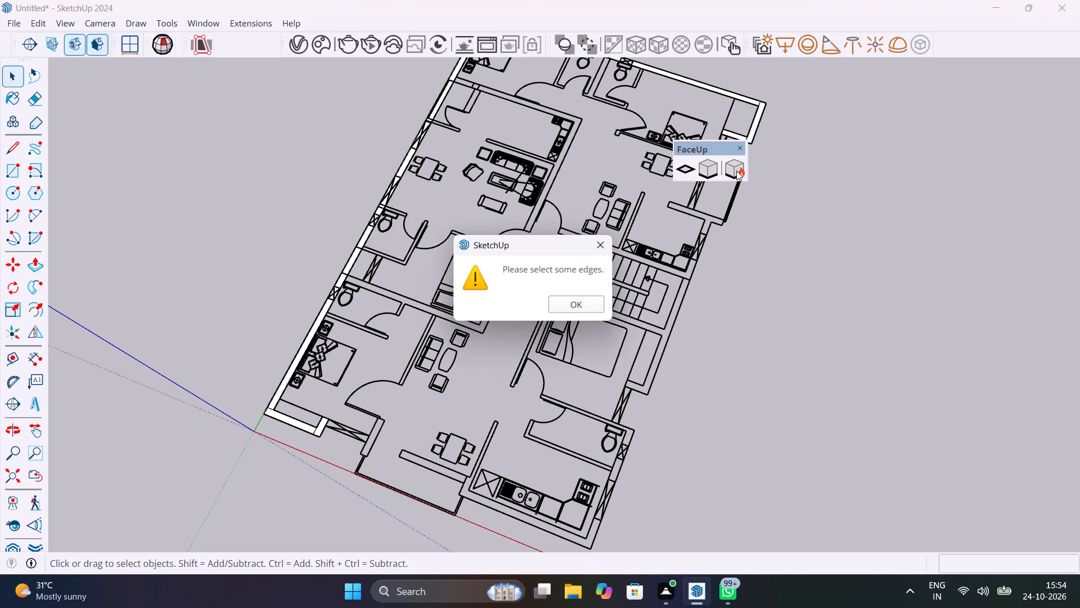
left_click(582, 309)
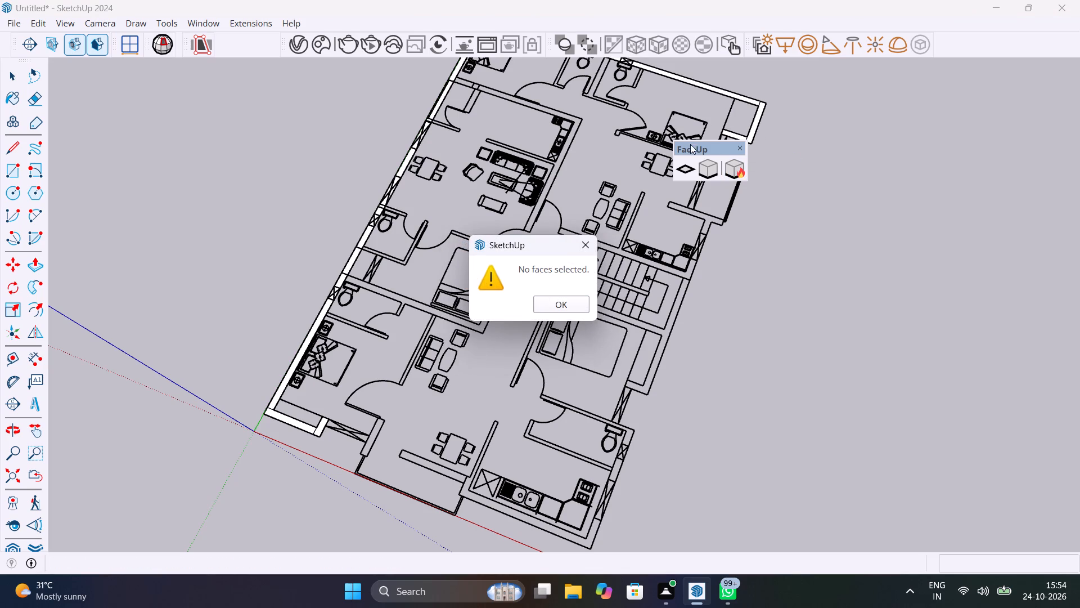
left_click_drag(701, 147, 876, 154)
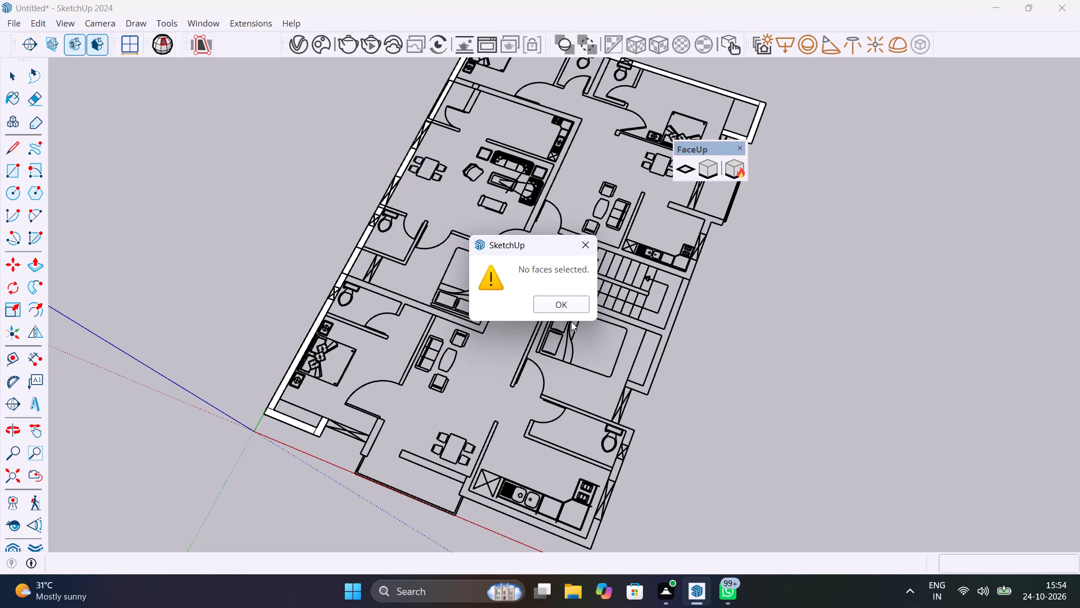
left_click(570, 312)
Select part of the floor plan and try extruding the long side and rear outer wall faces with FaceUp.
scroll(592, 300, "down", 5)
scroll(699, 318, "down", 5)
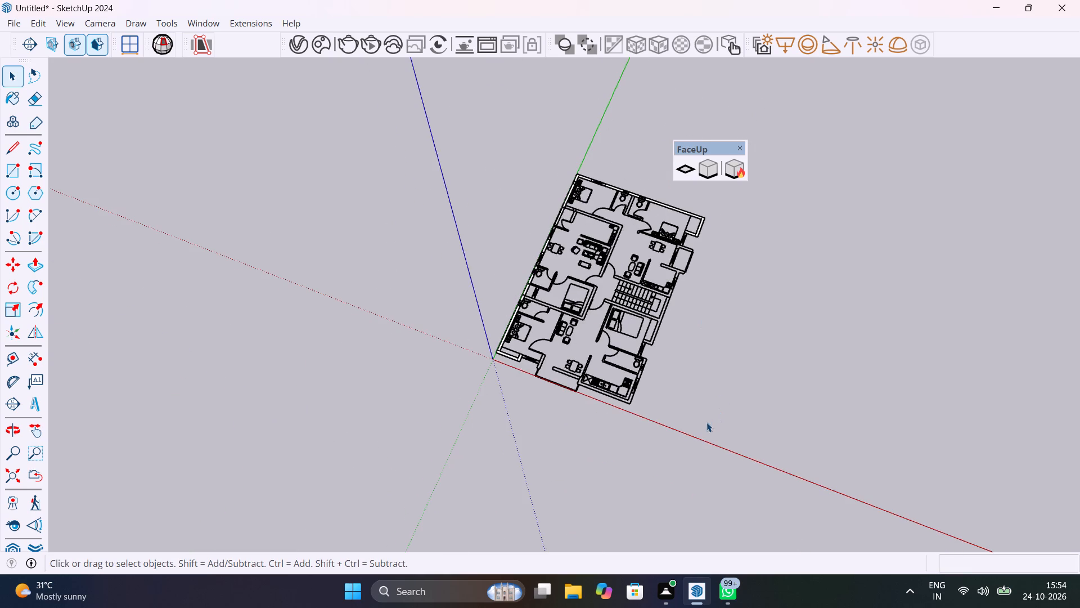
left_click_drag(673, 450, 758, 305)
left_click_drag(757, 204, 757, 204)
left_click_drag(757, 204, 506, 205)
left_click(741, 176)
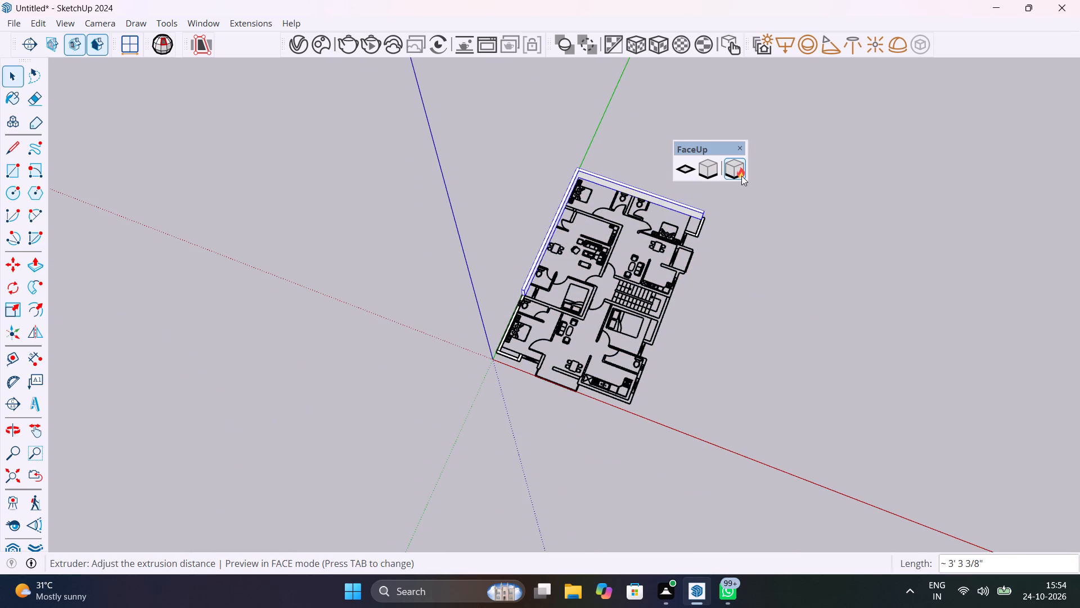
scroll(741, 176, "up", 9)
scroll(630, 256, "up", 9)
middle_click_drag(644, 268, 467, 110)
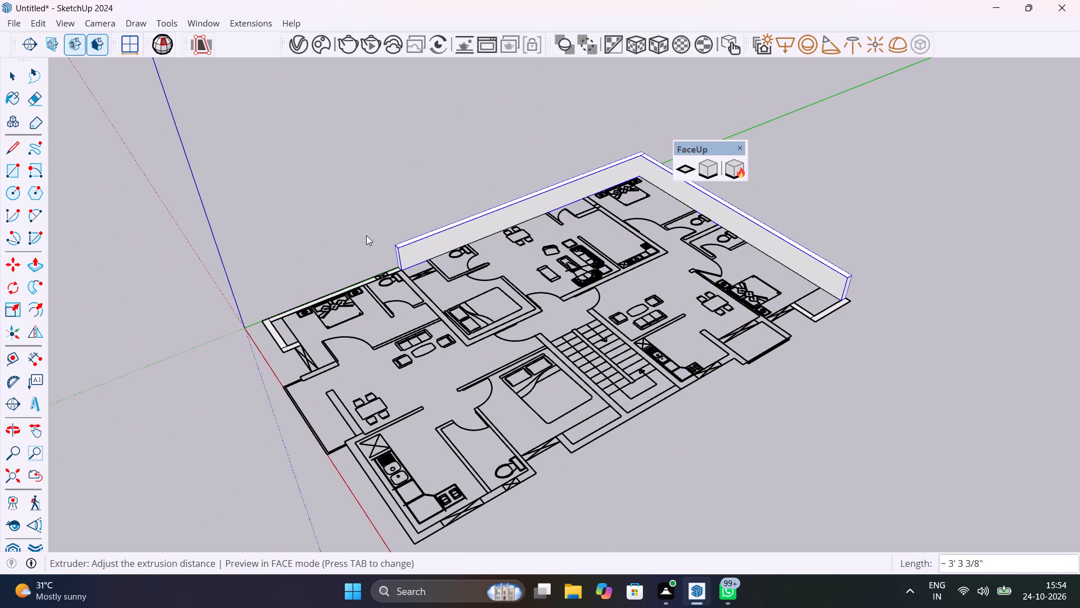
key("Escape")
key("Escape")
Close the FaceUp tool set.
left_click(742, 149)
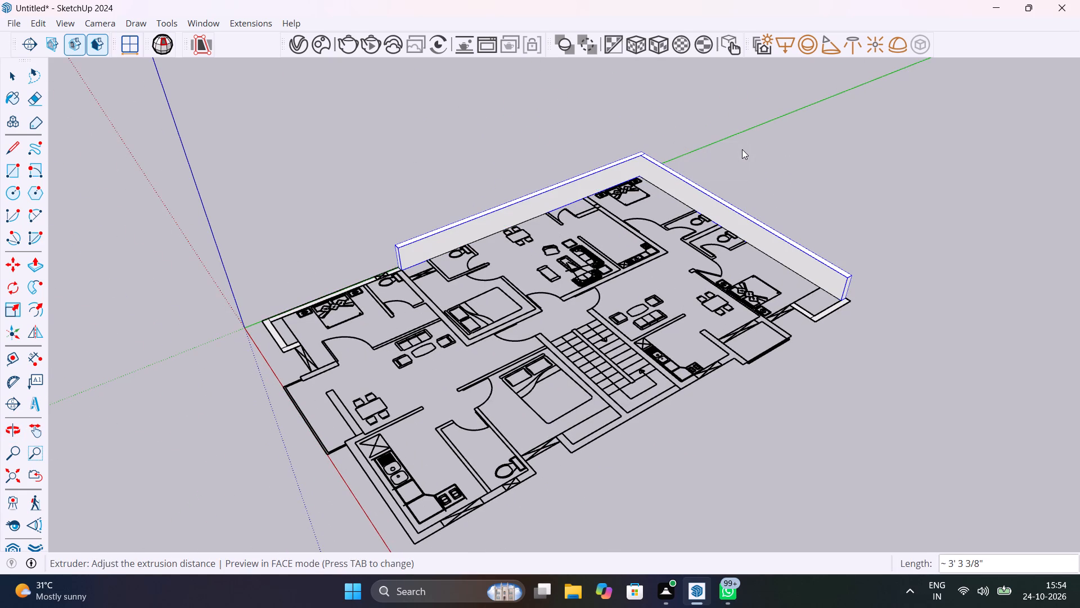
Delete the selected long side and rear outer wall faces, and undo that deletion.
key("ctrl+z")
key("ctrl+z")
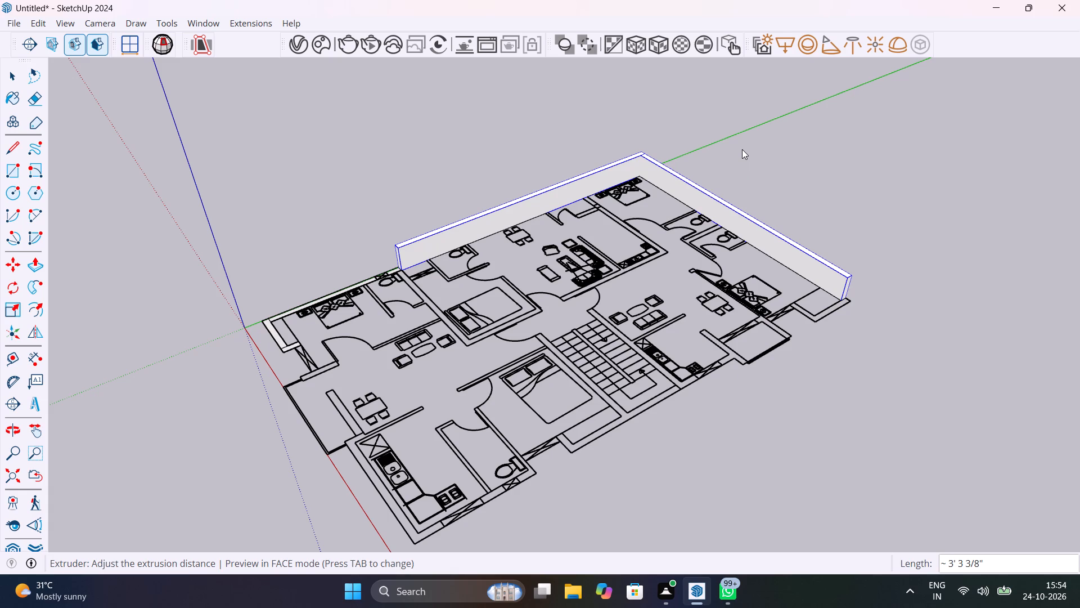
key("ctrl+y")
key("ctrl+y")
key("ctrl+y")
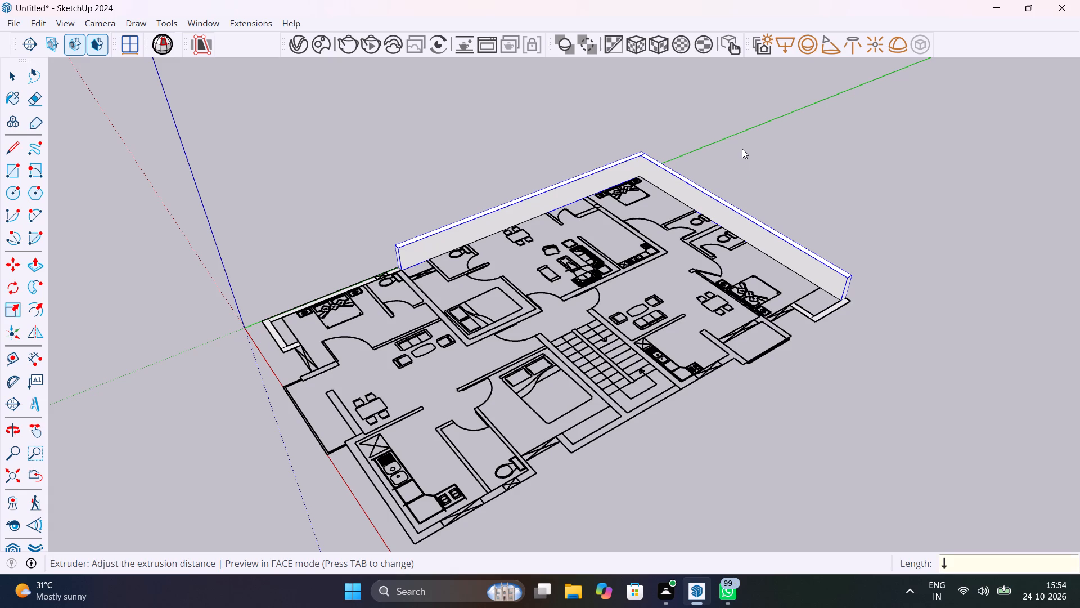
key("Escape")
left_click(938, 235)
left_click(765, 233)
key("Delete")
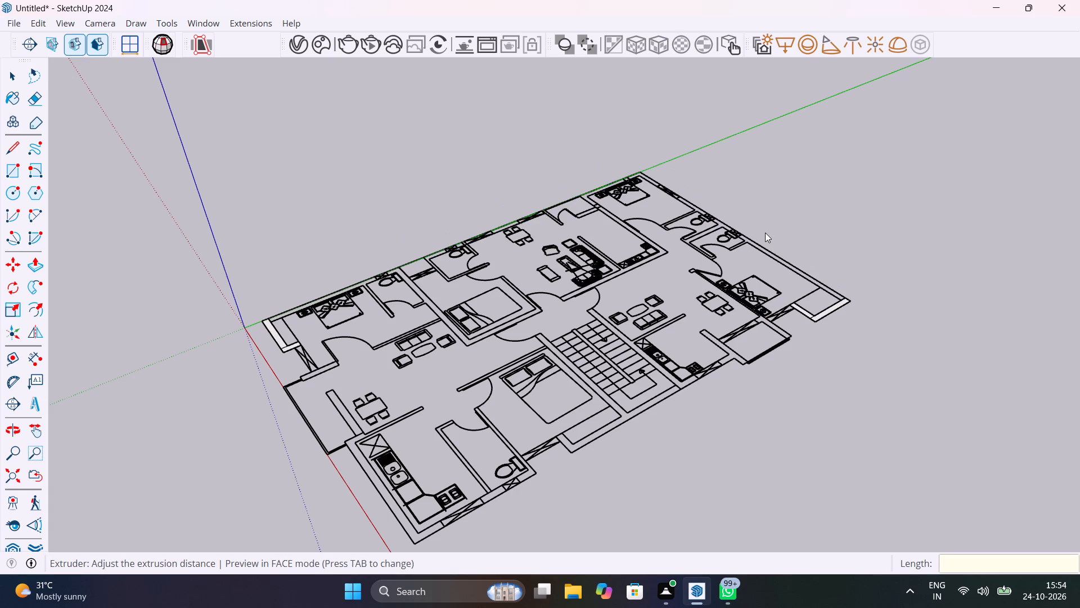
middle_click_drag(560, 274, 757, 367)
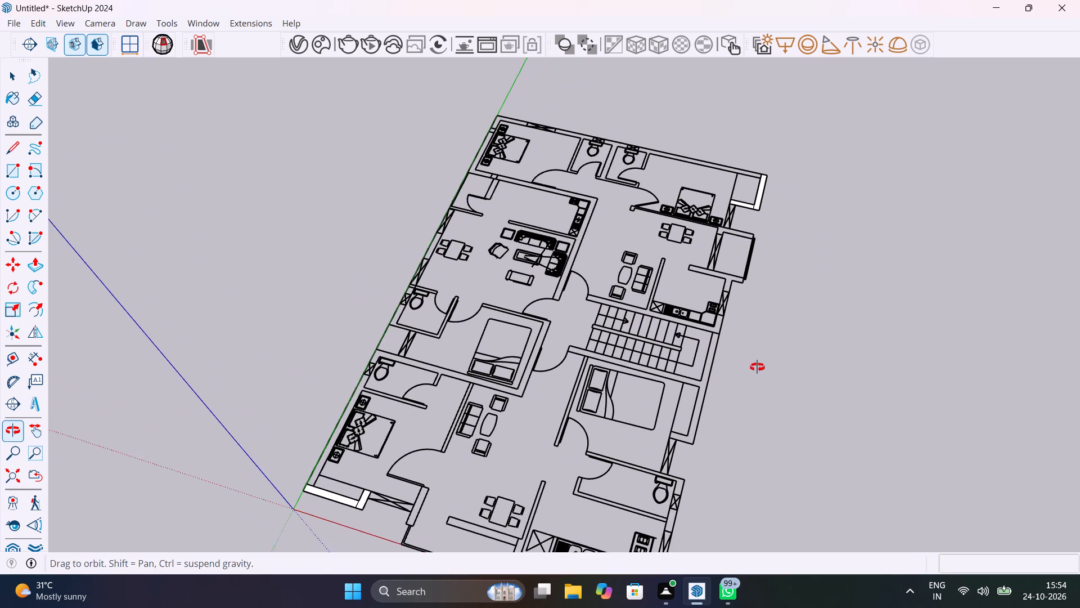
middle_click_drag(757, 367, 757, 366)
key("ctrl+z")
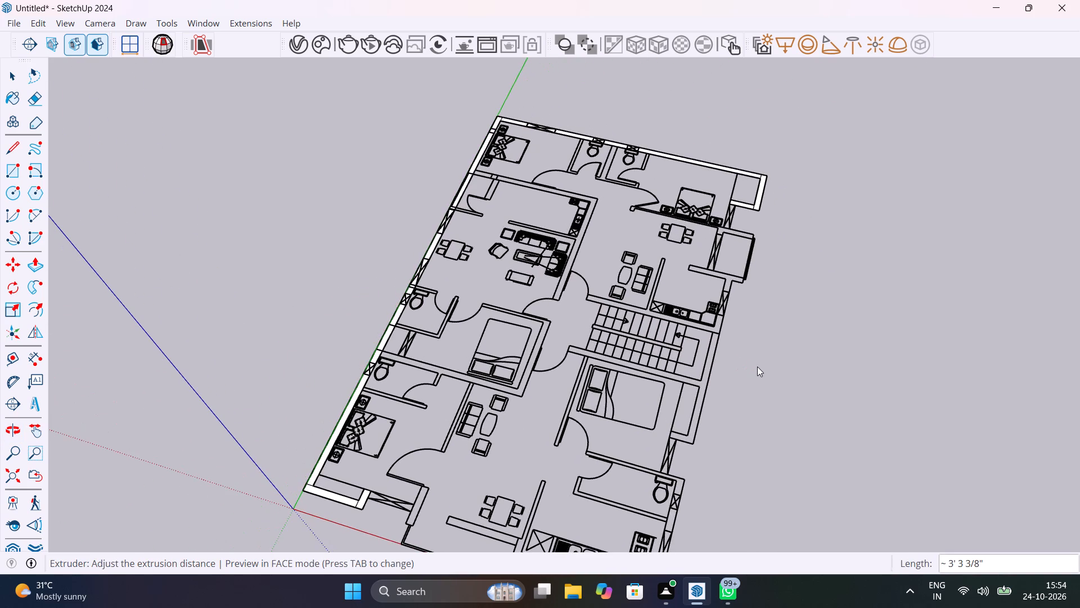
Trace the window opening between the rear corner wall and the side balcony wall as a 9" by 4' rectangle.
scroll(699, 239, "down", 3)
scroll(789, 236, "up", 15)
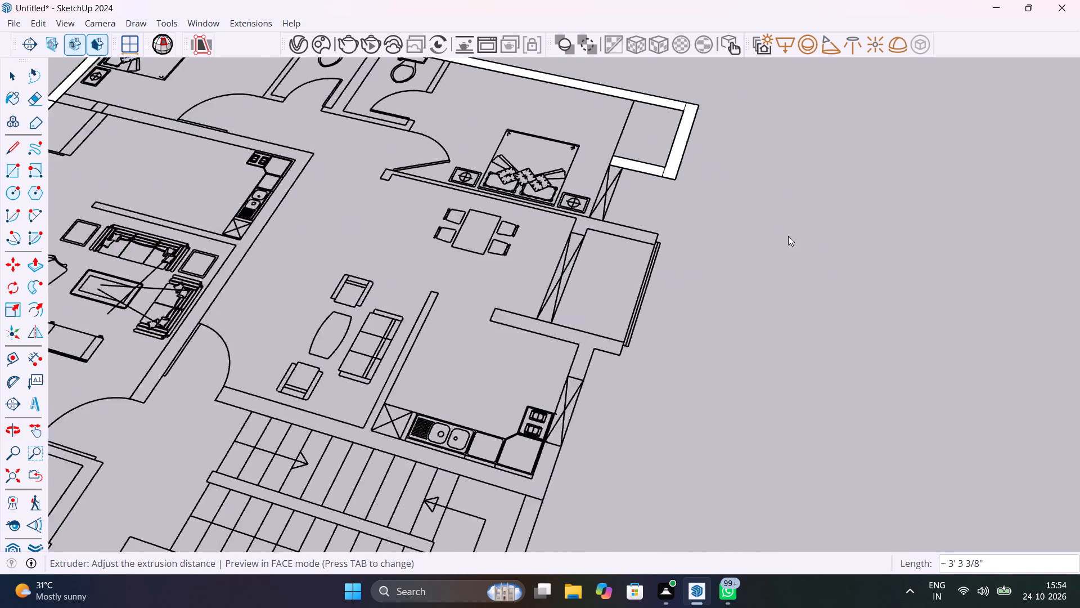
scroll(788, 236, "up", 3)
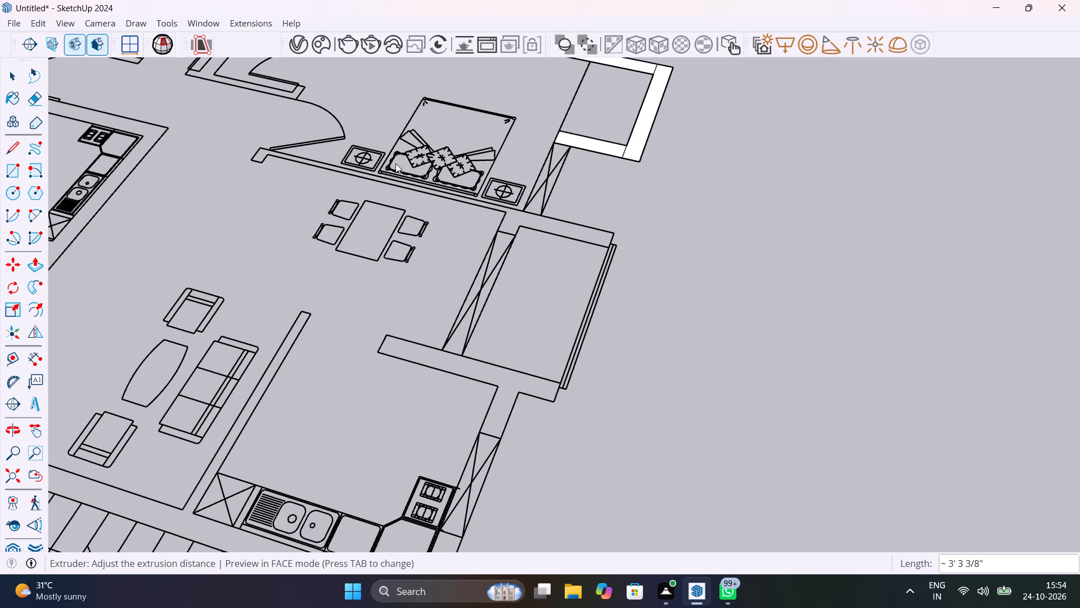
scroll(249, 128, "down", 5)
middle_click_drag(289, 176, 445, 160)
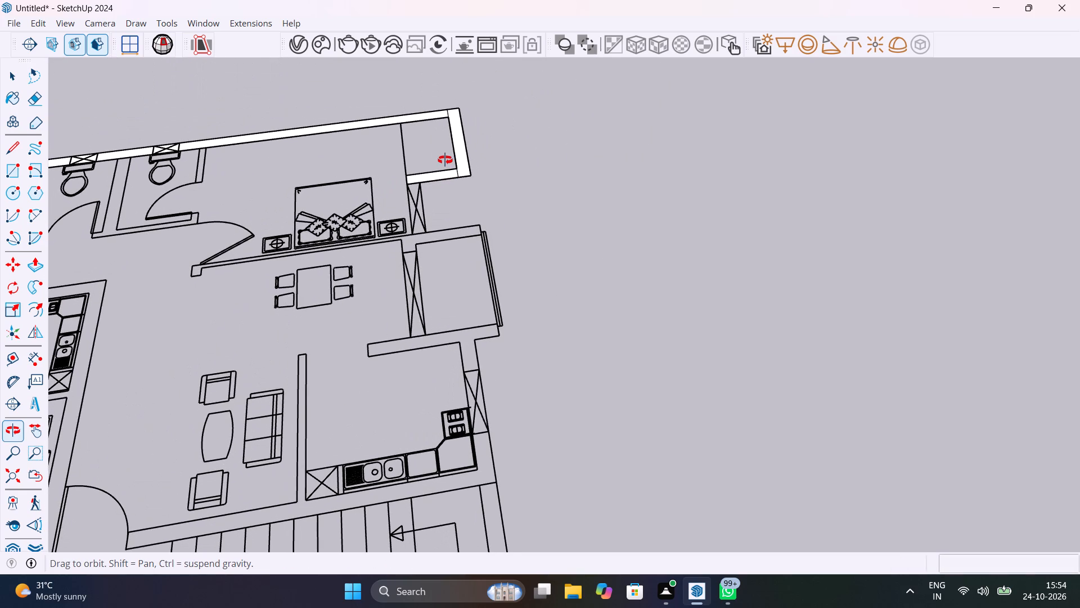
middle_click_drag(445, 160, 446, 160)
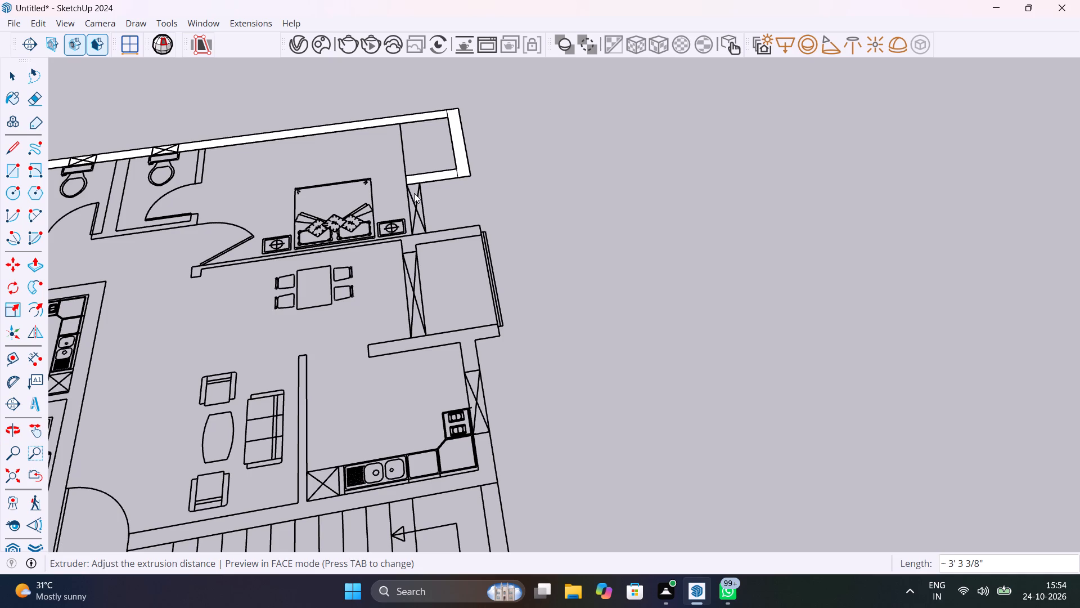
scroll(414, 193, "up", 9)
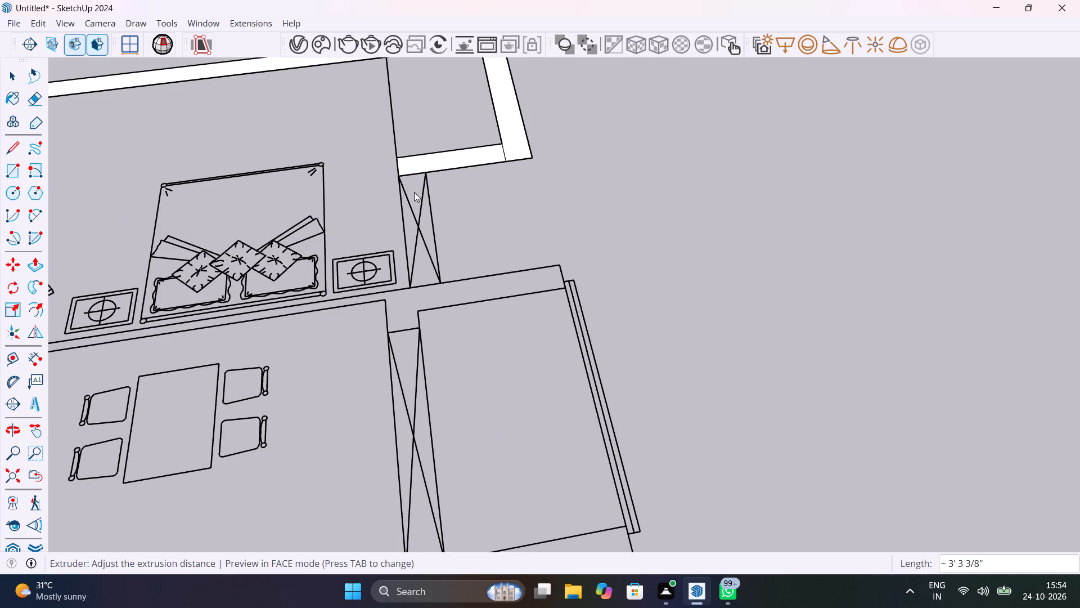
key("r")
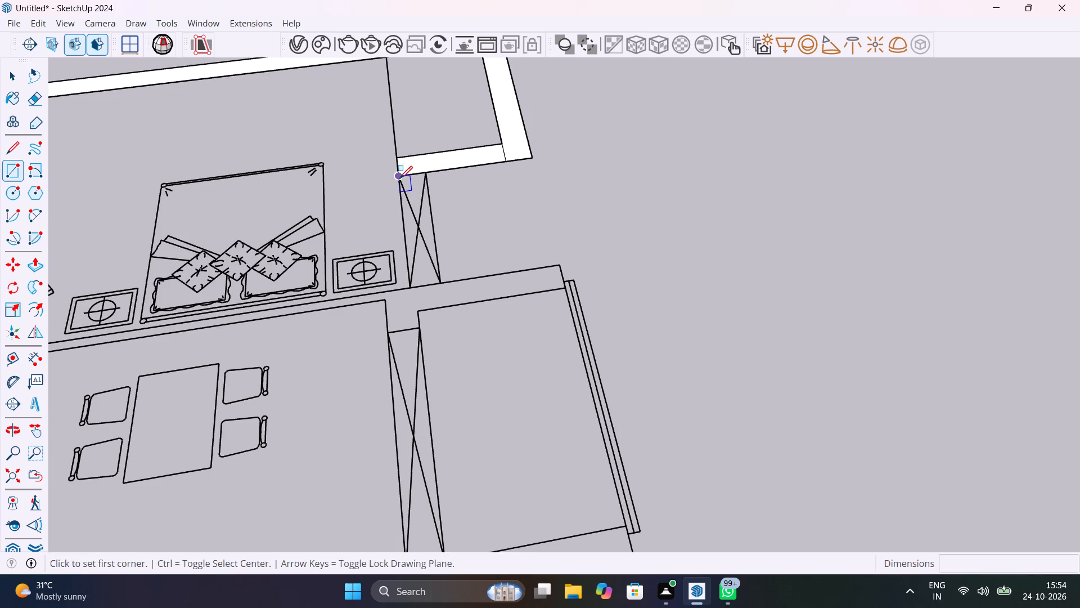
left_click(400, 178)
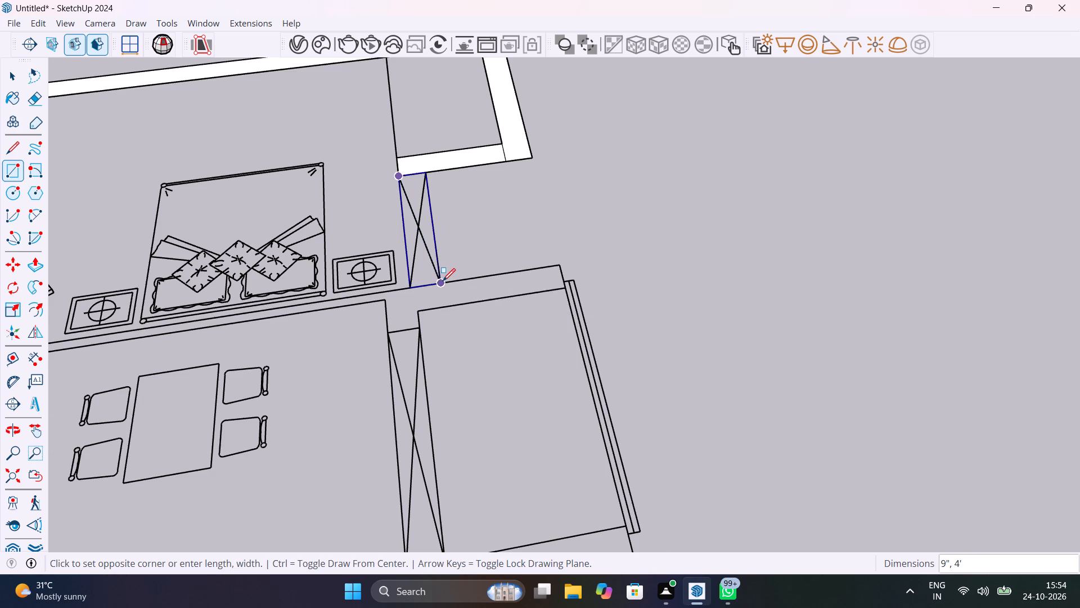
scroll(443, 281, "up", 10)
left_click(443, 282)
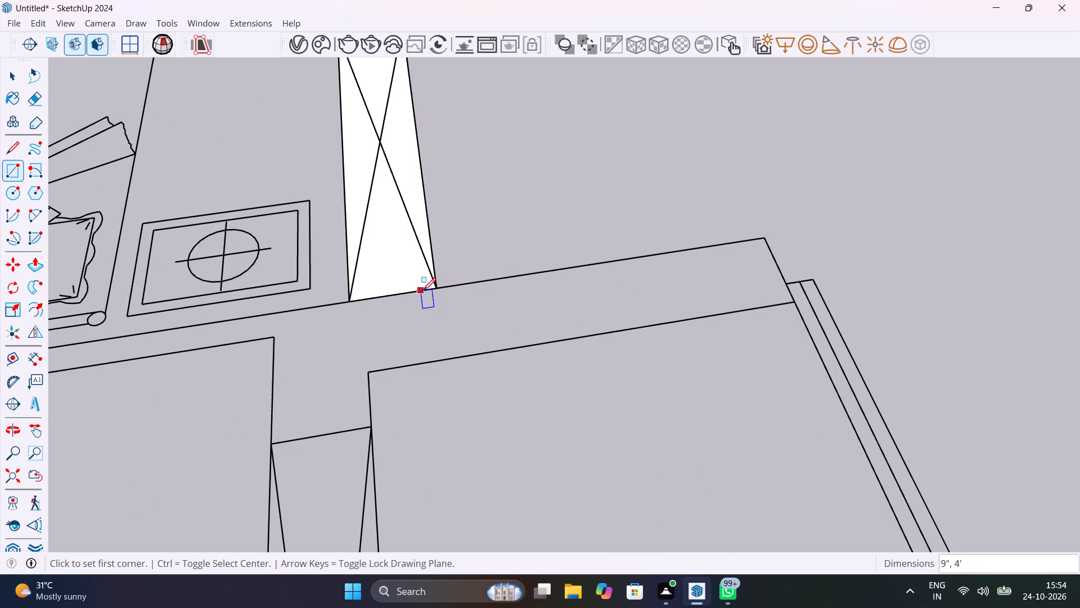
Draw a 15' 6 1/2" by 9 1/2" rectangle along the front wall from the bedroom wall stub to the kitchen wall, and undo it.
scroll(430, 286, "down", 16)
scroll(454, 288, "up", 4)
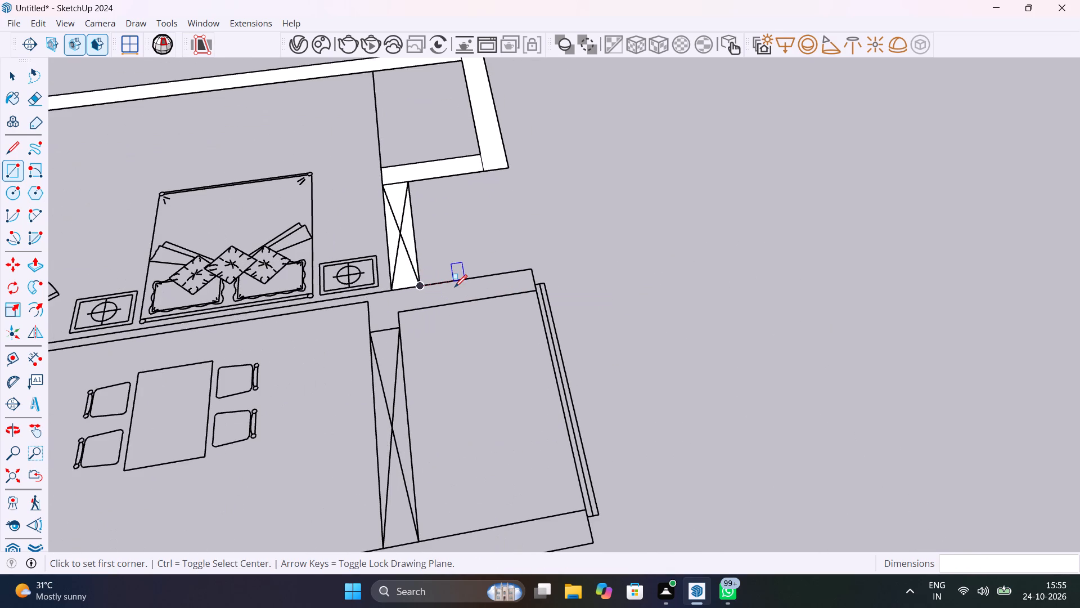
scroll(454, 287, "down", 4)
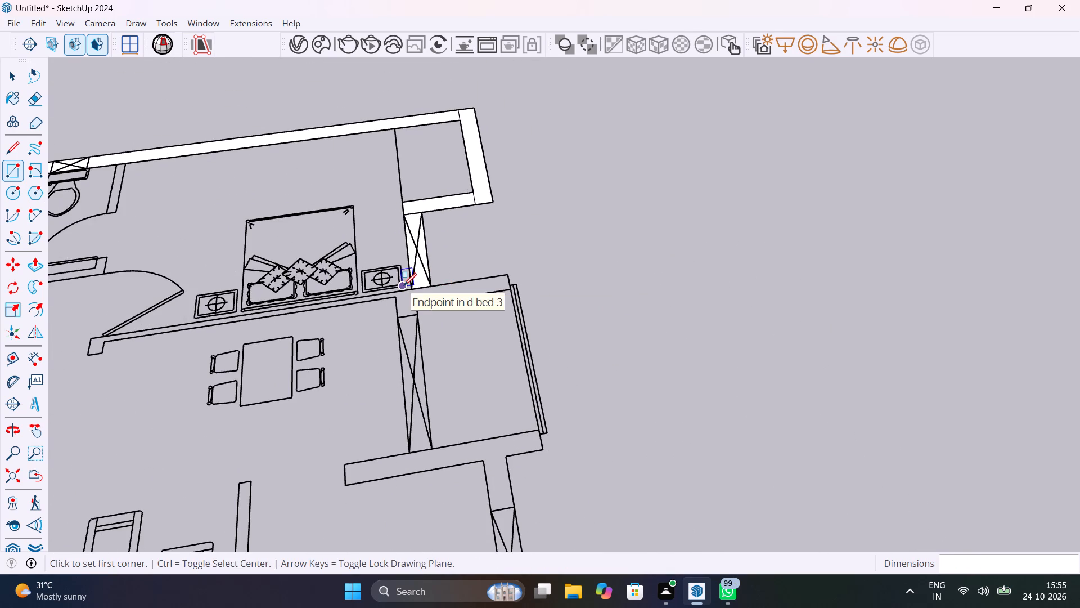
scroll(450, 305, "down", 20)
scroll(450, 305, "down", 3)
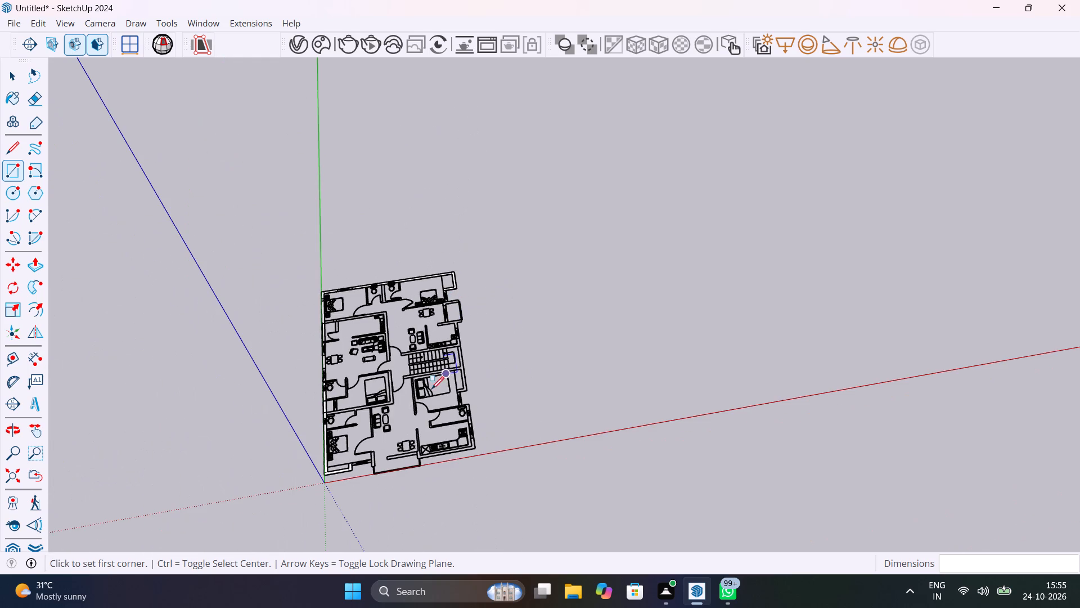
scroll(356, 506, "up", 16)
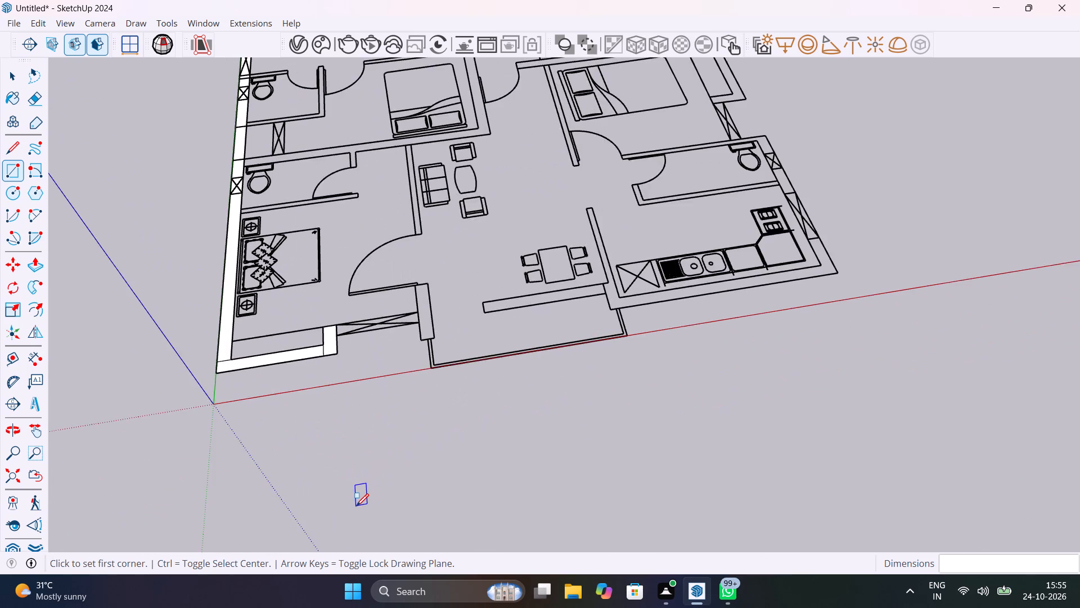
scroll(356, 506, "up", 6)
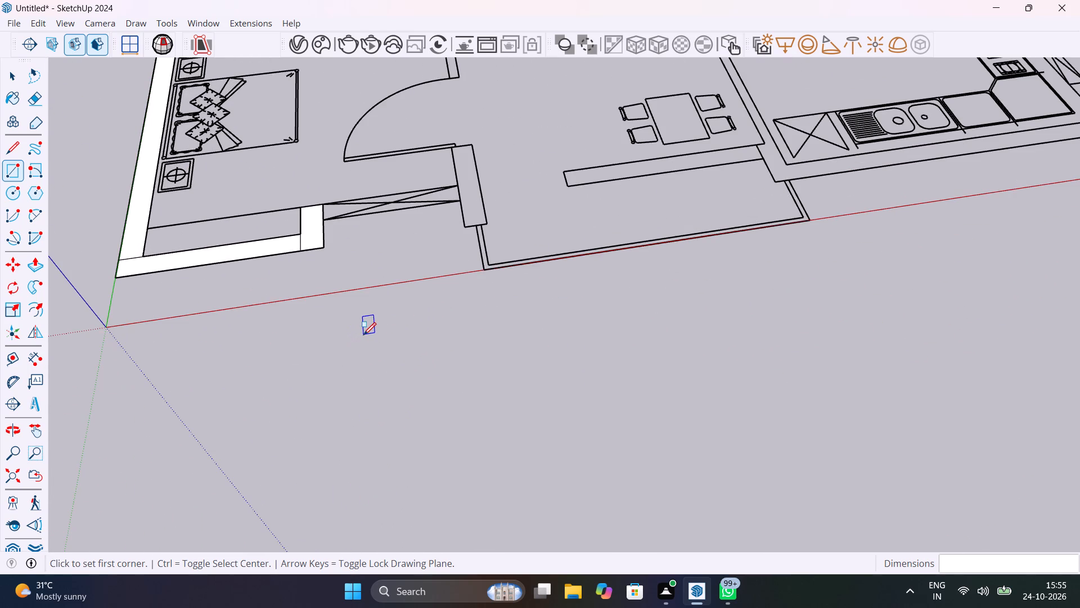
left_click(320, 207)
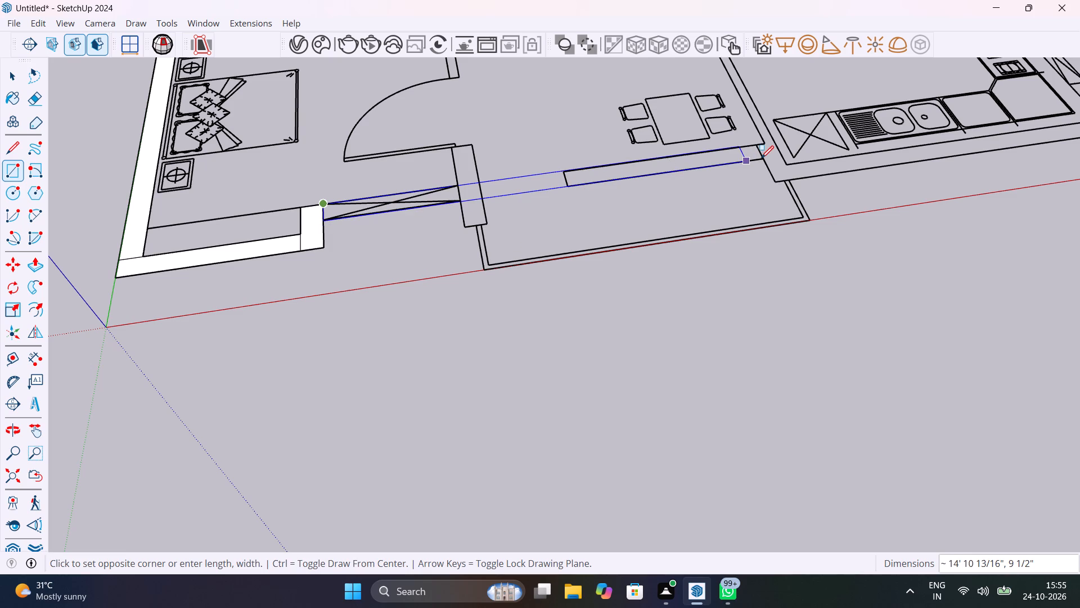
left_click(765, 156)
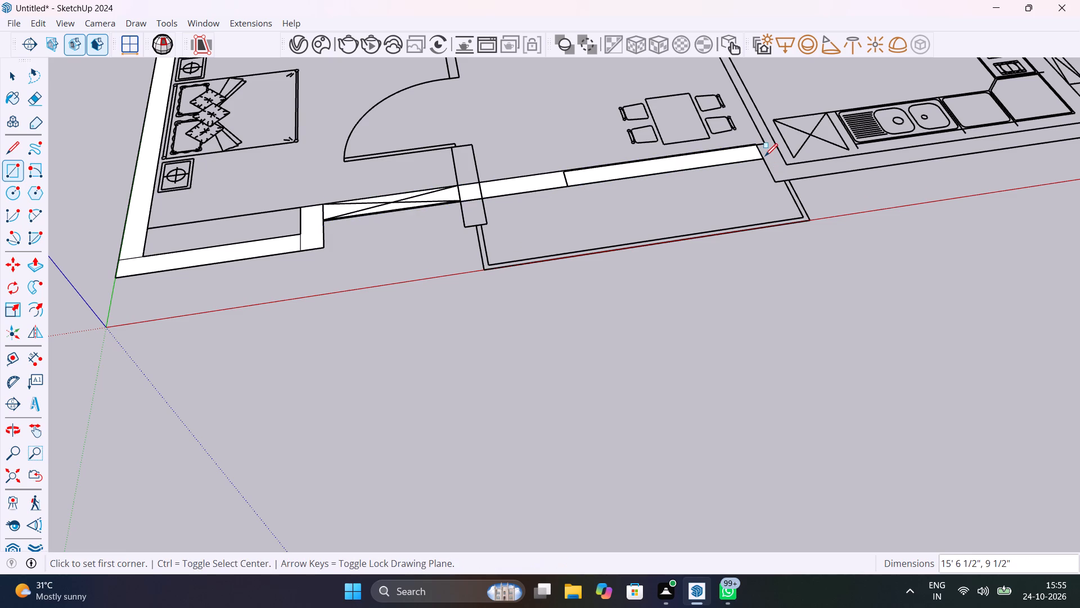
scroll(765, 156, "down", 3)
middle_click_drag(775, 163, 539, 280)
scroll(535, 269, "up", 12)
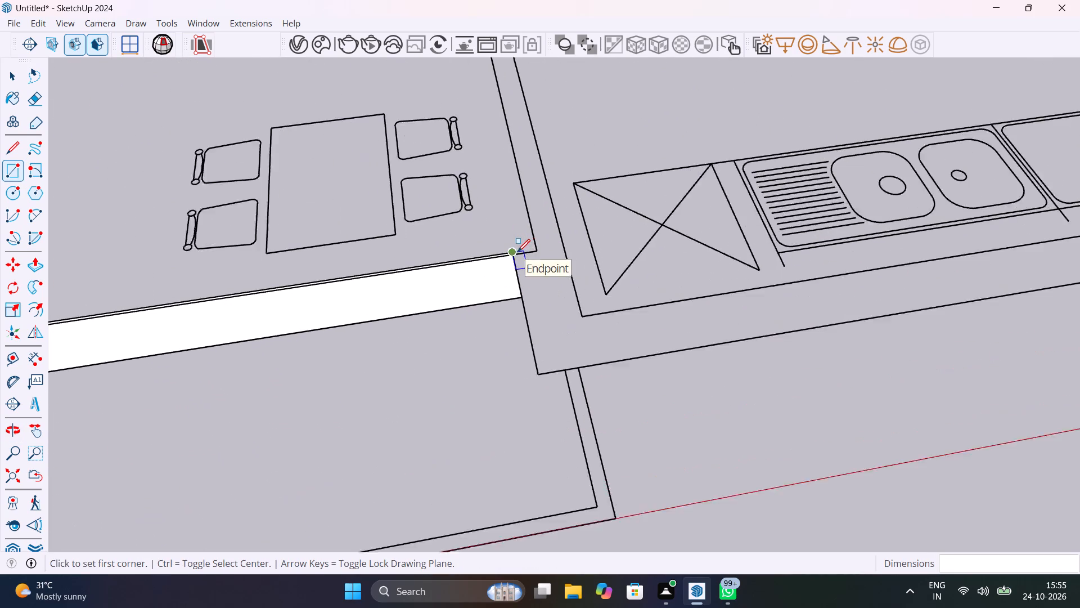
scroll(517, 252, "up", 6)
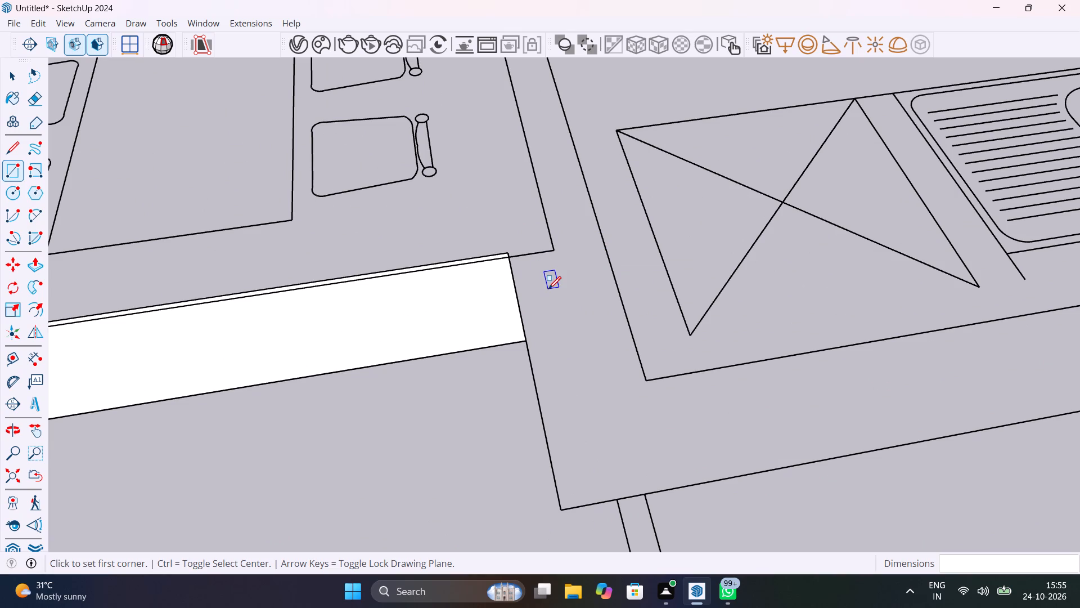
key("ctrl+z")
Trace the front wall from the kitchen wall back to the bedroom wall stub as a 15' 6 1/2" by 9 1/2" rectangle.
left_click(524, 338)
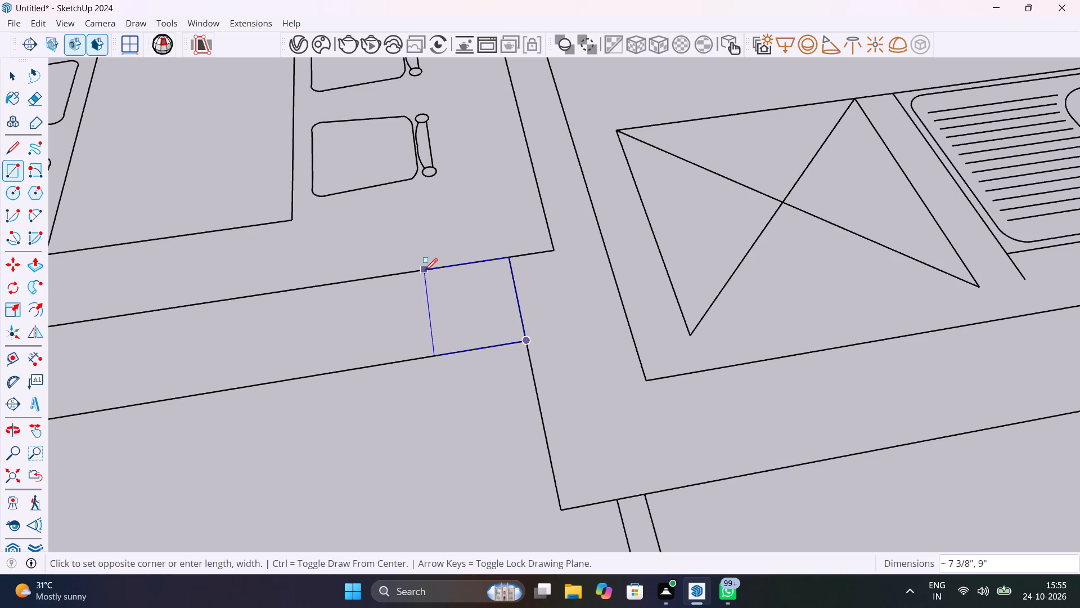
scroll(425, 270, "down", 19)
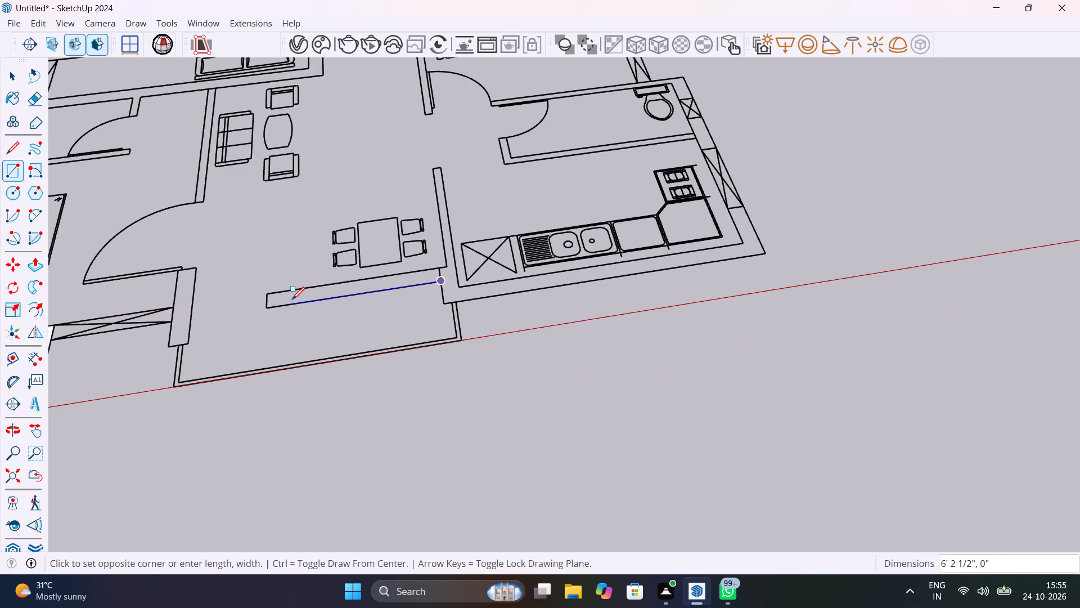
middle_click_drag(303, 298, 642, 306, "shift")
scroll(499, 334, "up", 8)
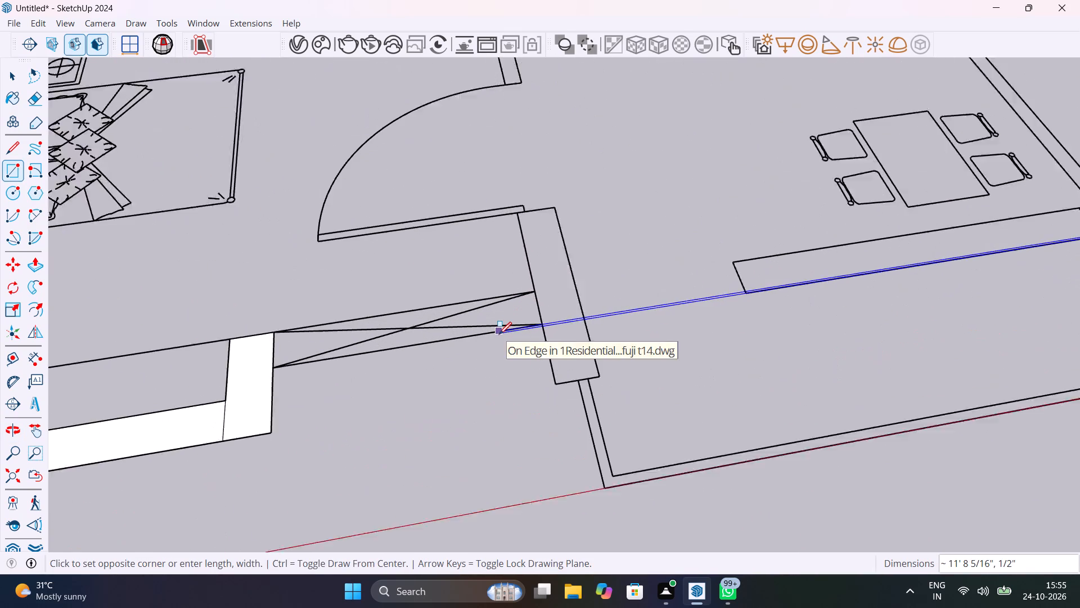
scroll(499, 334, "up", 1)
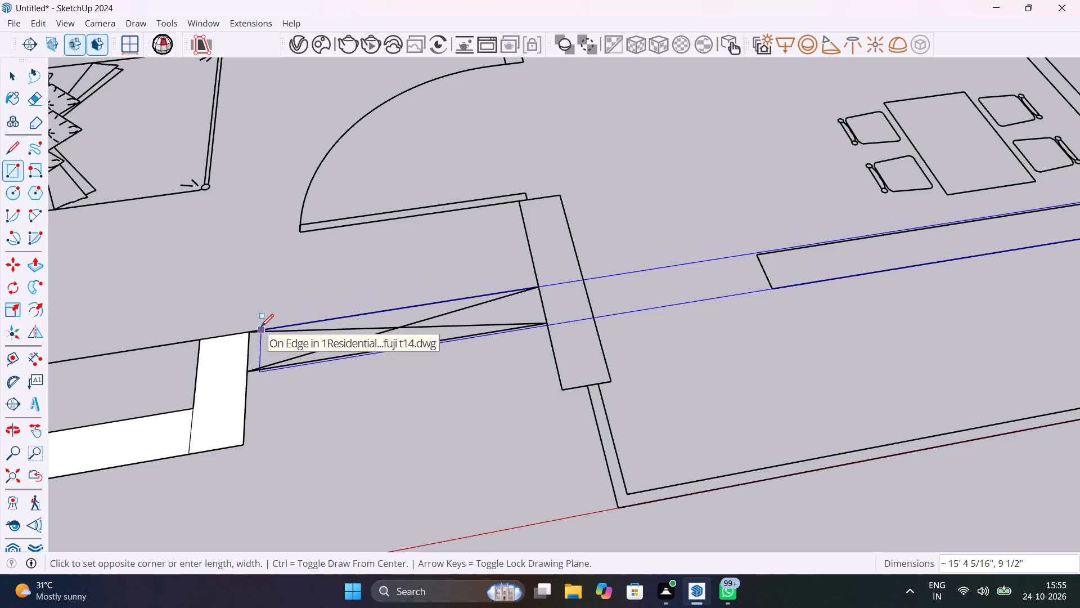
left_click(255, 326)
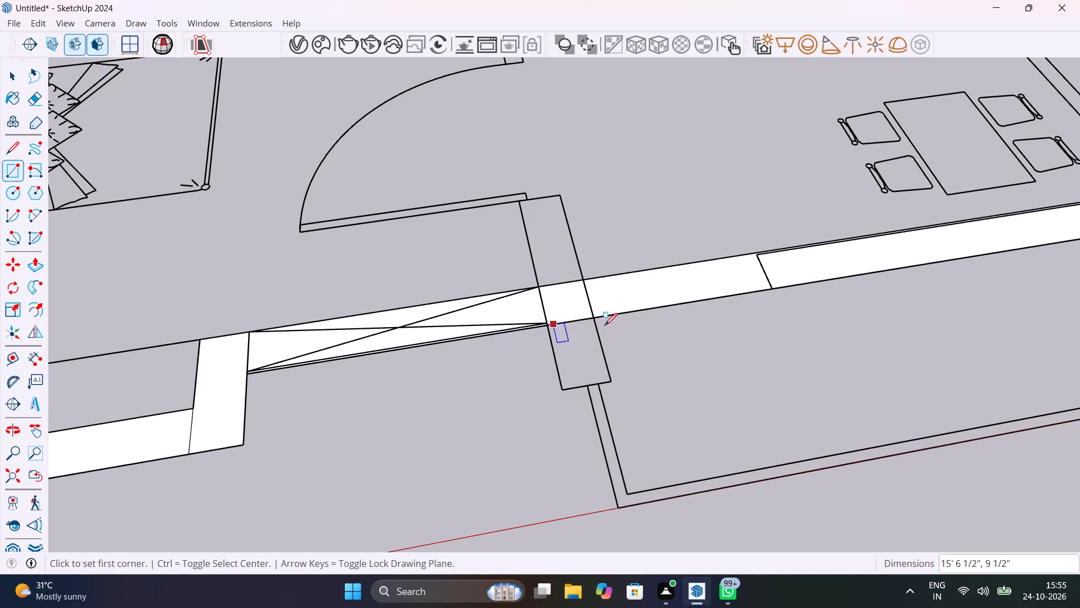
Move the imported floor plan 1/2" so the corner of its front wall segment by the dining area meets the traced face's inner edge.
scroll(739, 311, "down", 13)
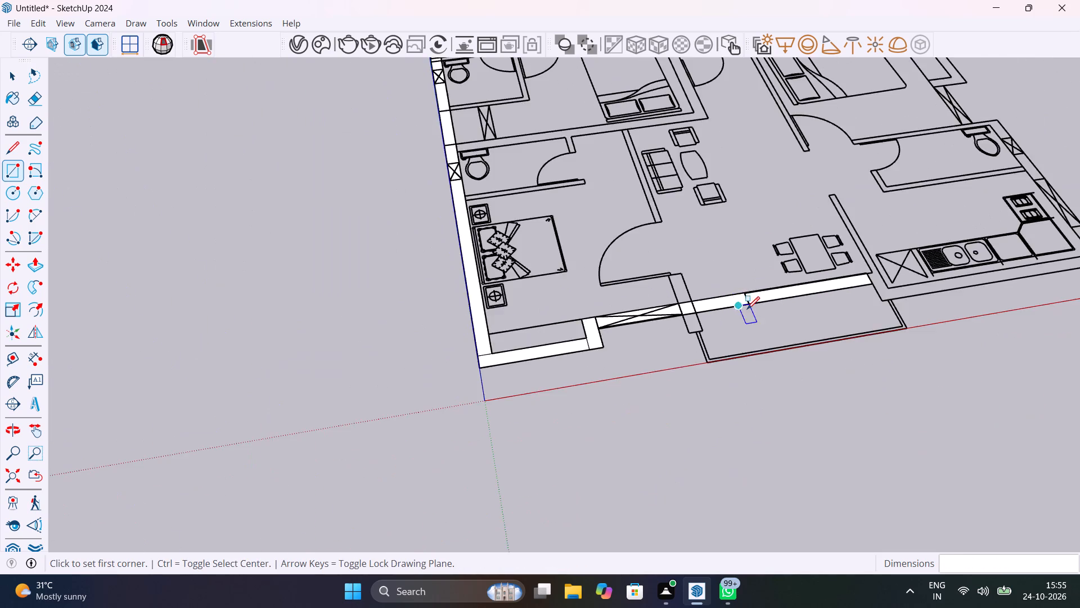
scroll(749, 309, "up", 20)
scroll(749, 309, "up", 4)
key("space")
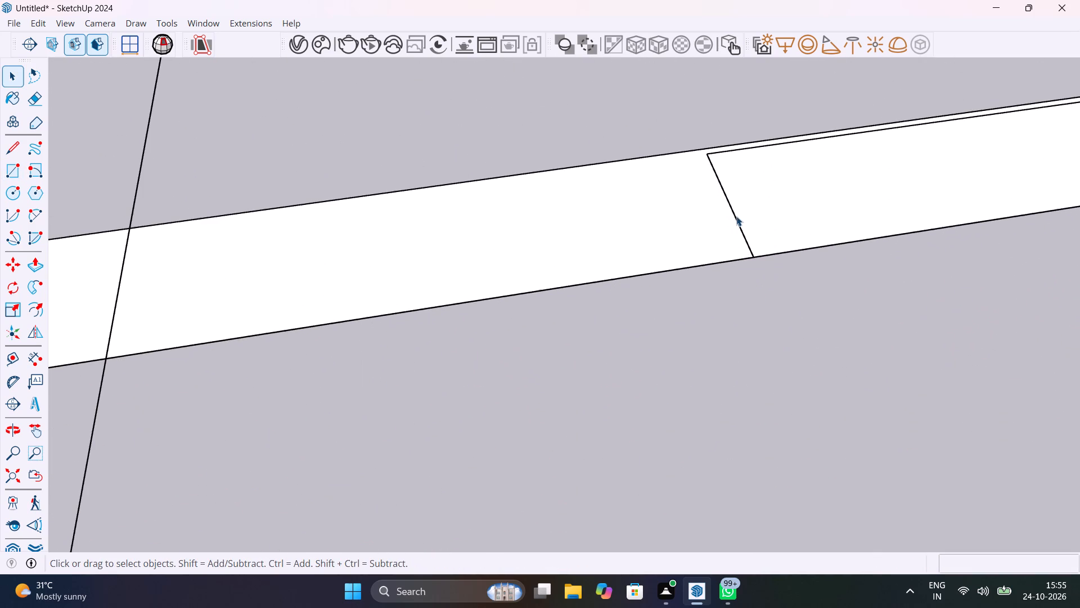
middle_click_drag(736, 216, 709, 430)
scroll(718, 364, "up", 4)
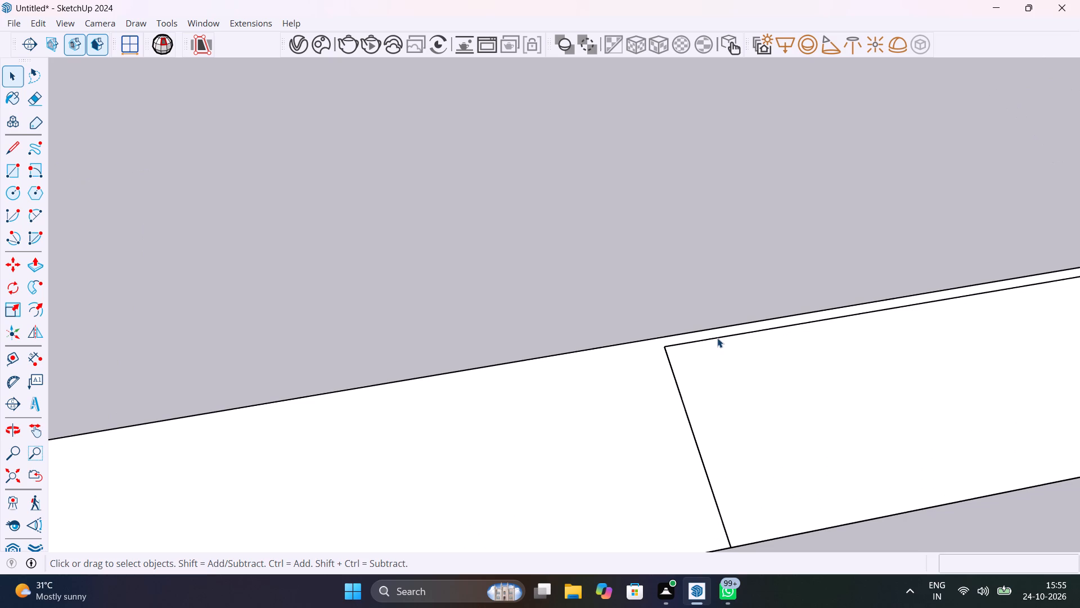
left_click(717, 337)
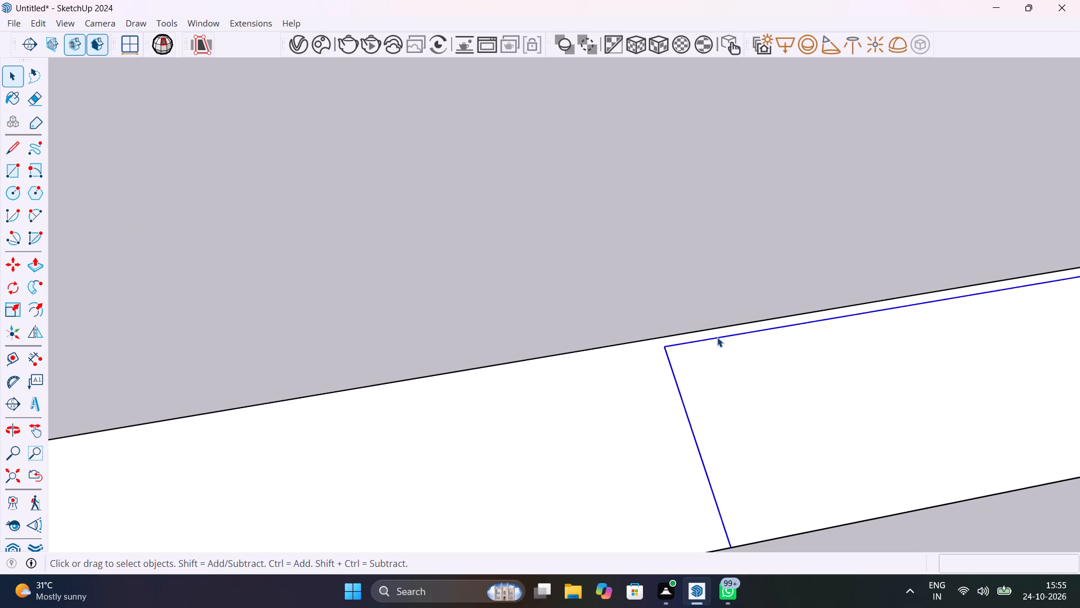
key("m")
left_click(662, 348)
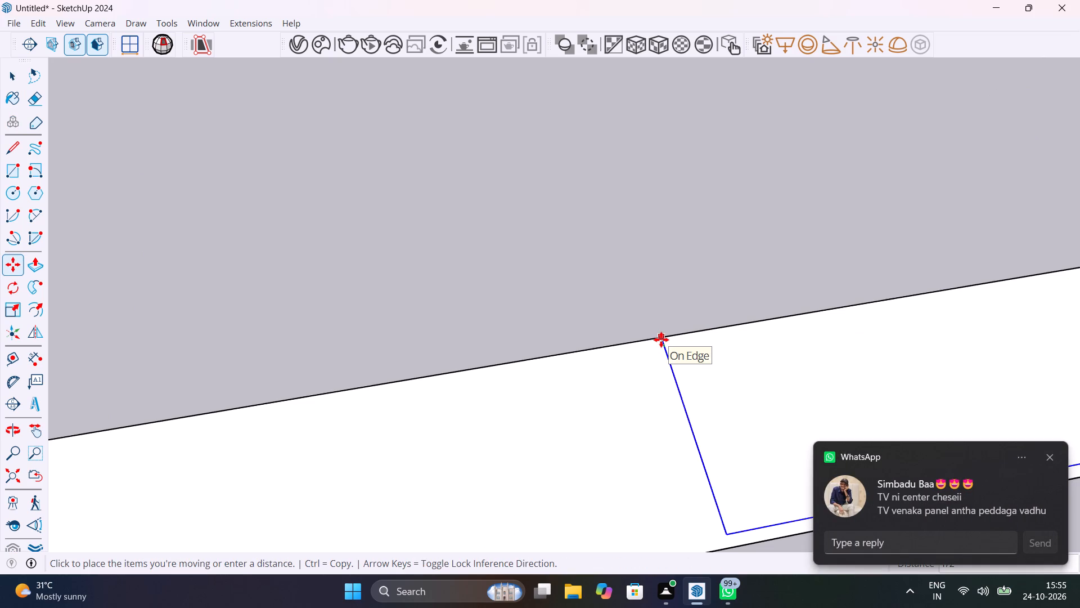
left_click(661, 339)
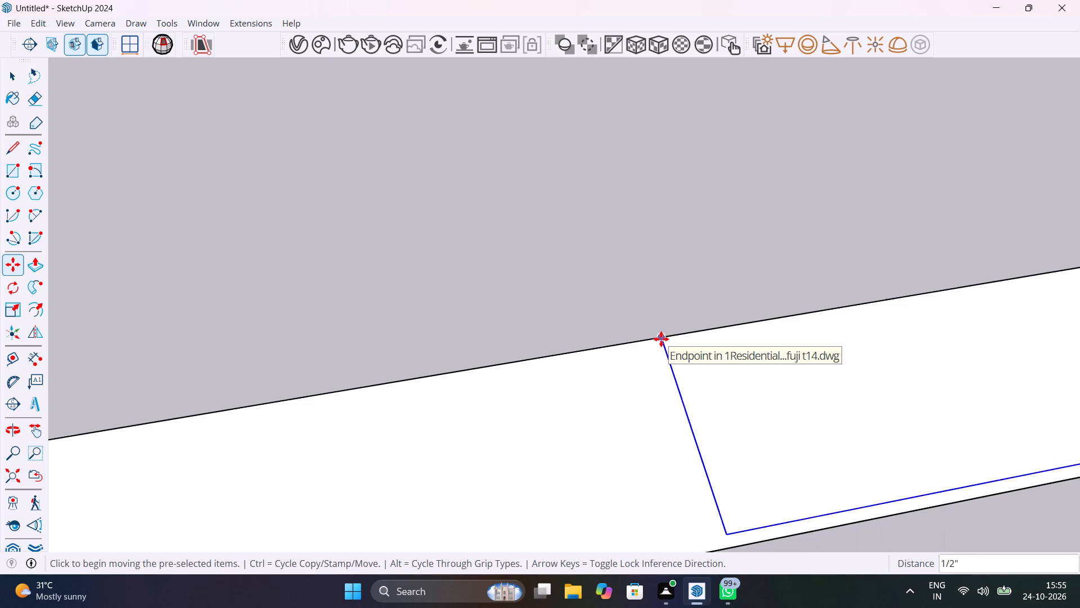
key("Escape")
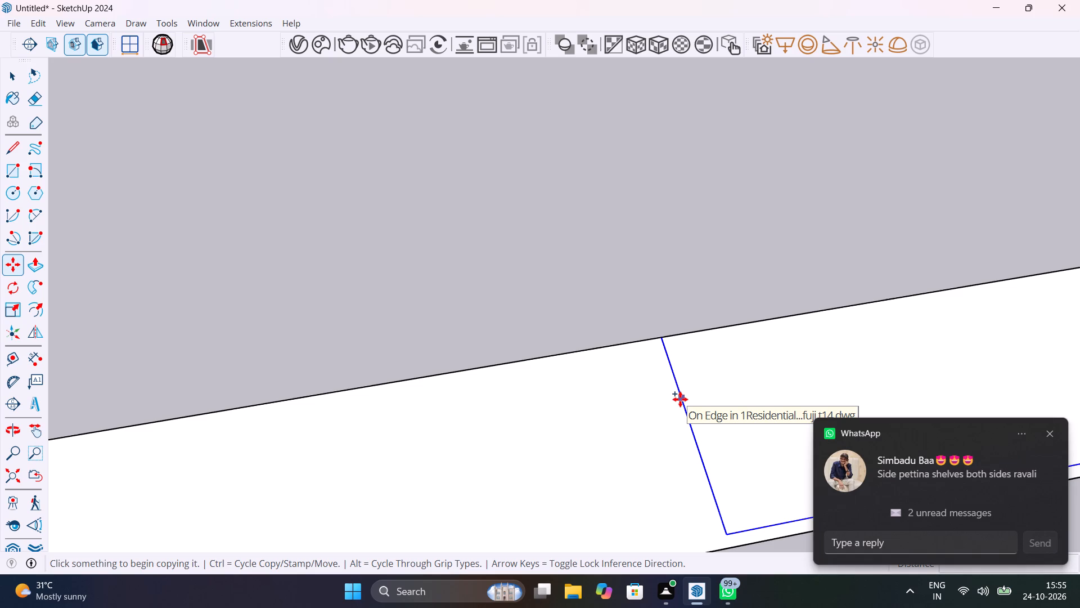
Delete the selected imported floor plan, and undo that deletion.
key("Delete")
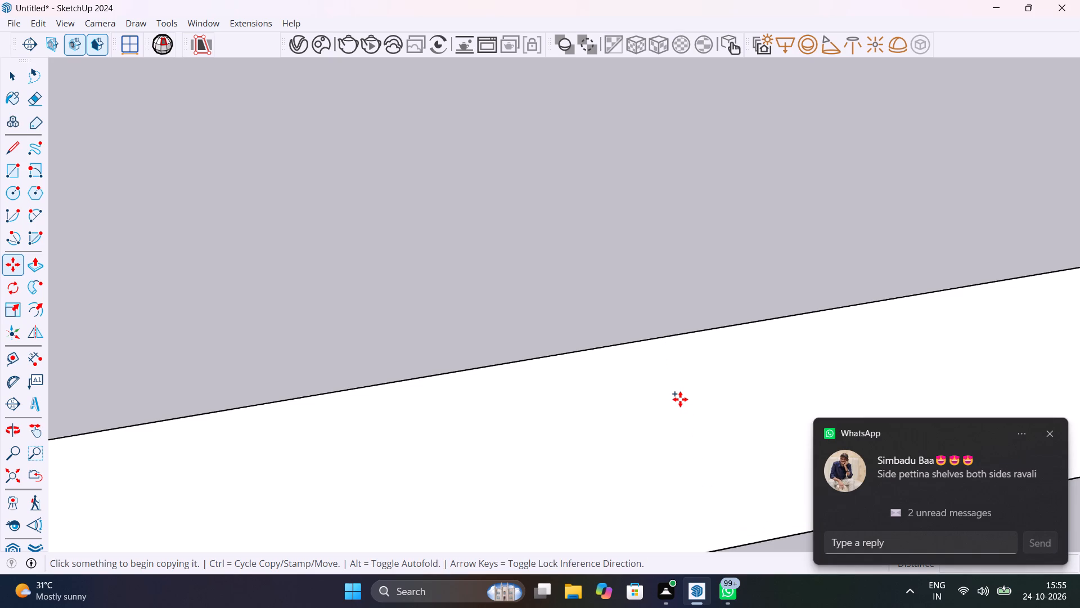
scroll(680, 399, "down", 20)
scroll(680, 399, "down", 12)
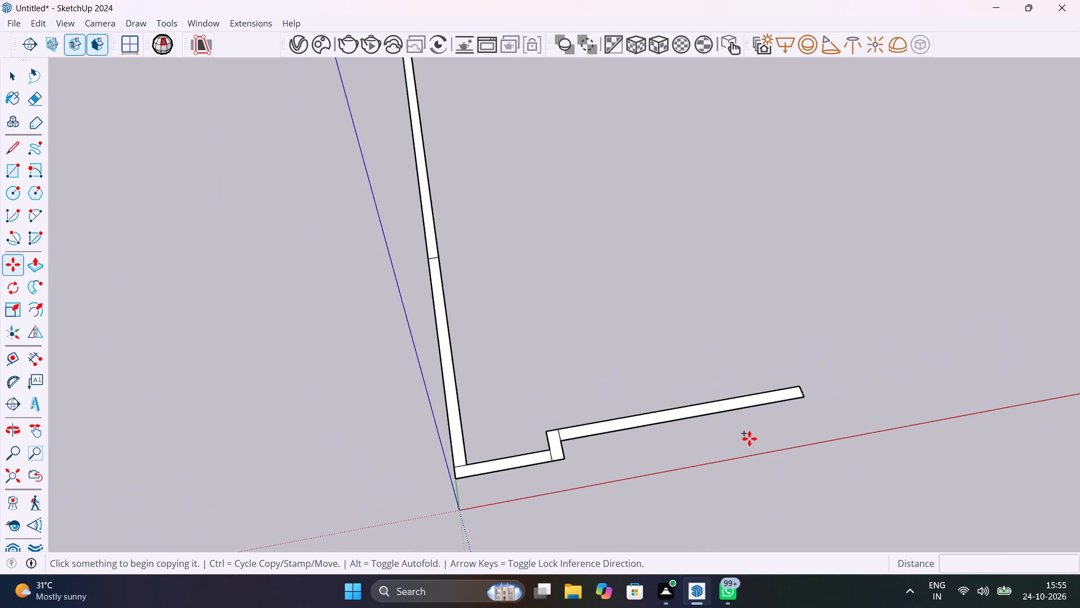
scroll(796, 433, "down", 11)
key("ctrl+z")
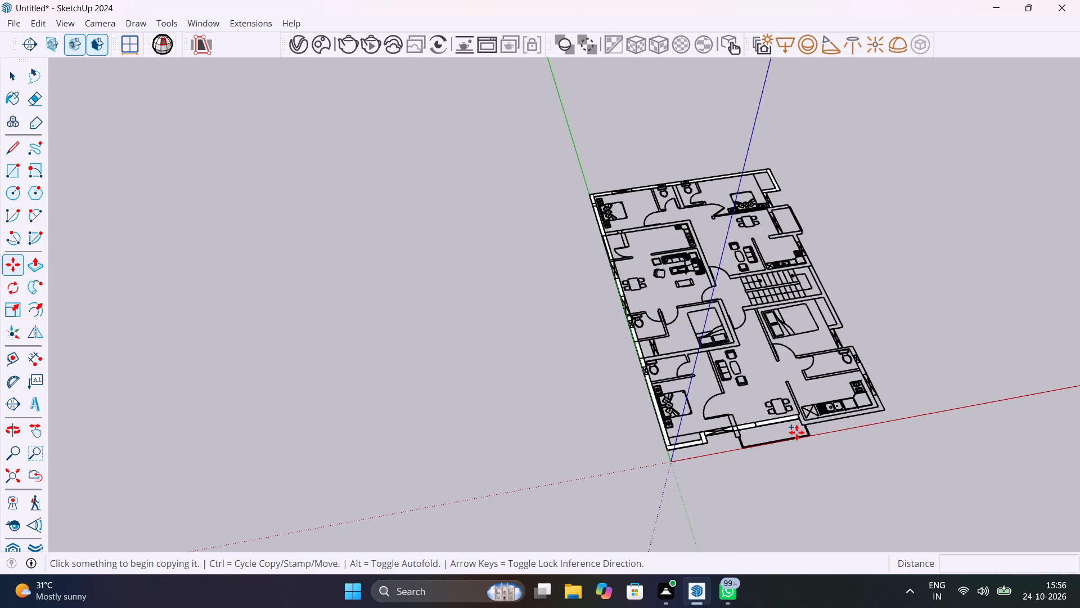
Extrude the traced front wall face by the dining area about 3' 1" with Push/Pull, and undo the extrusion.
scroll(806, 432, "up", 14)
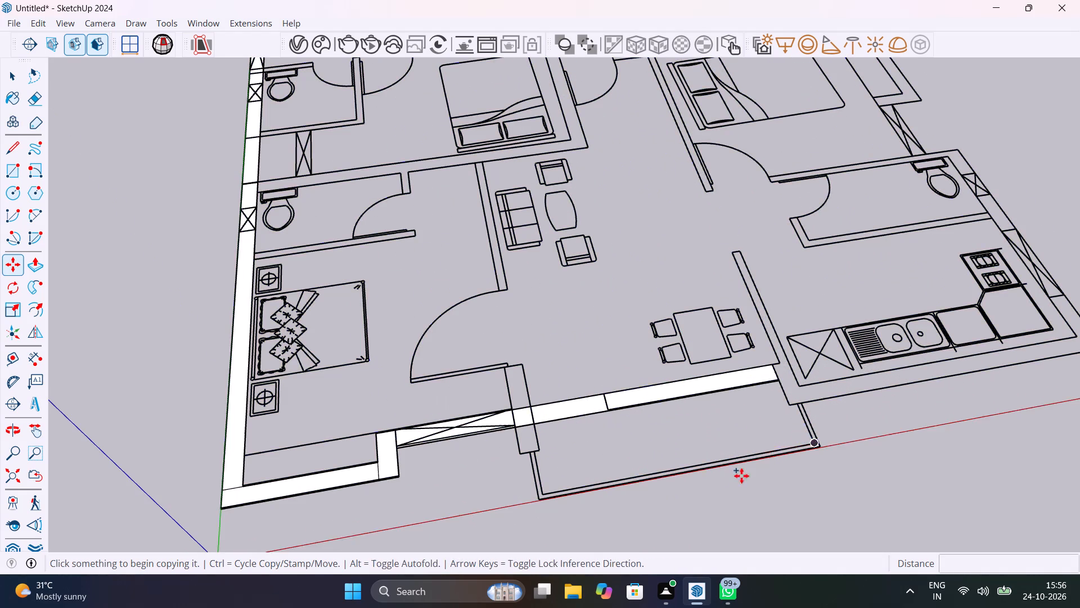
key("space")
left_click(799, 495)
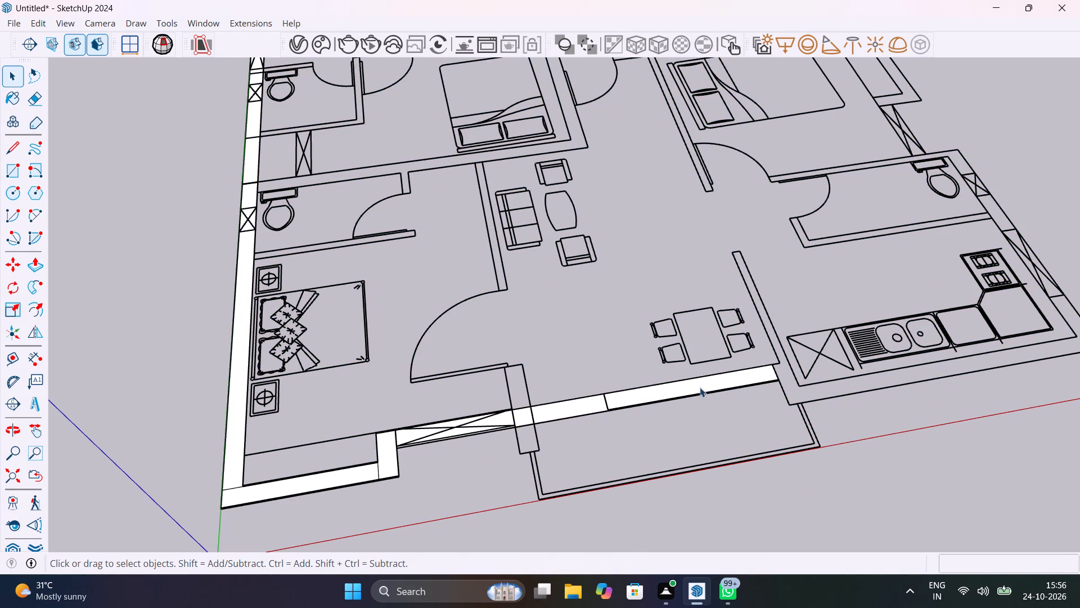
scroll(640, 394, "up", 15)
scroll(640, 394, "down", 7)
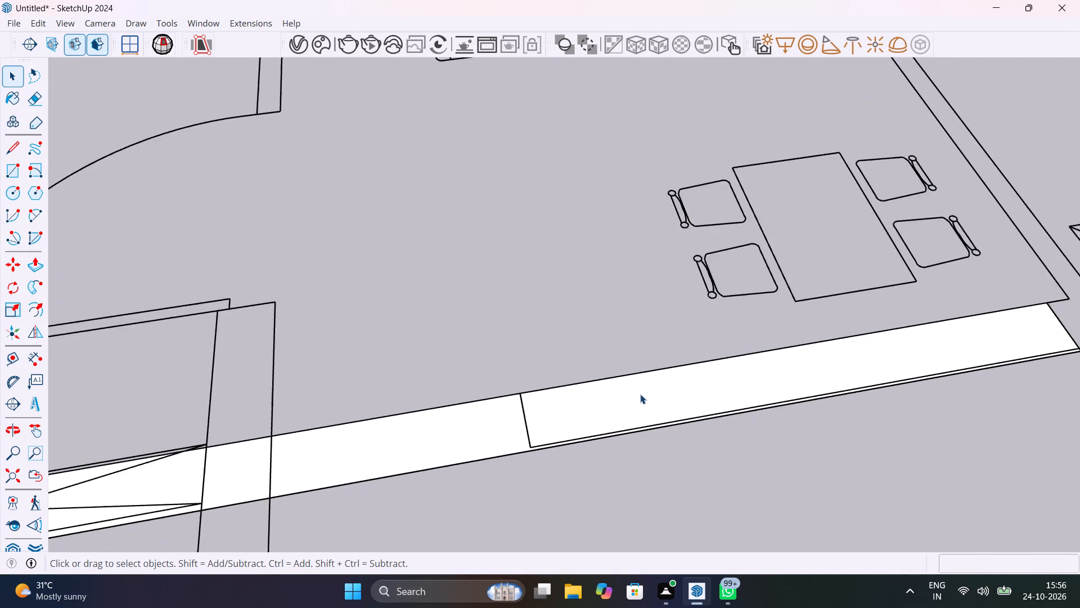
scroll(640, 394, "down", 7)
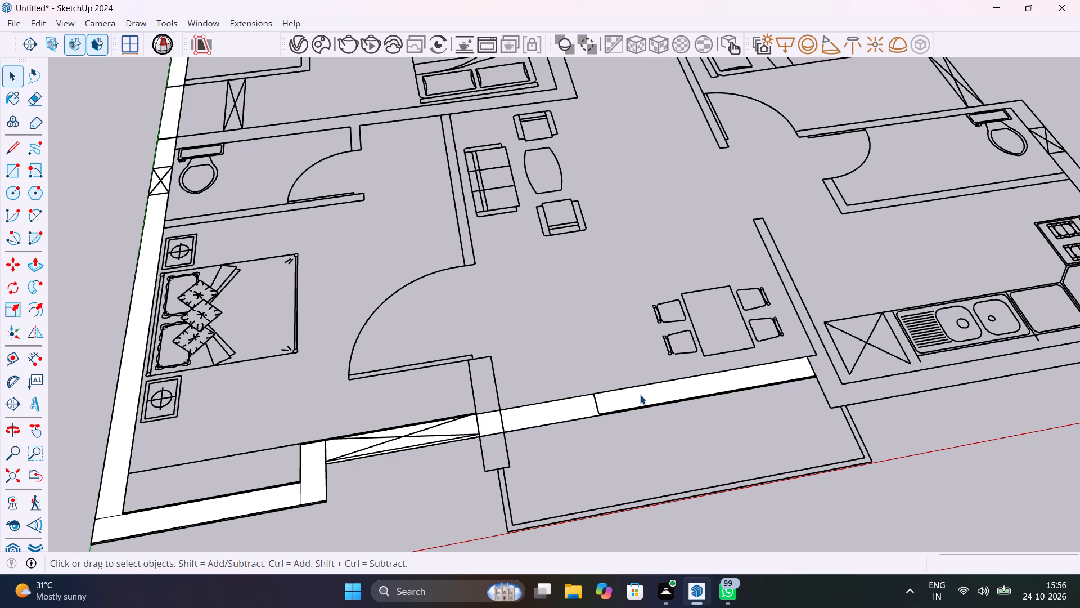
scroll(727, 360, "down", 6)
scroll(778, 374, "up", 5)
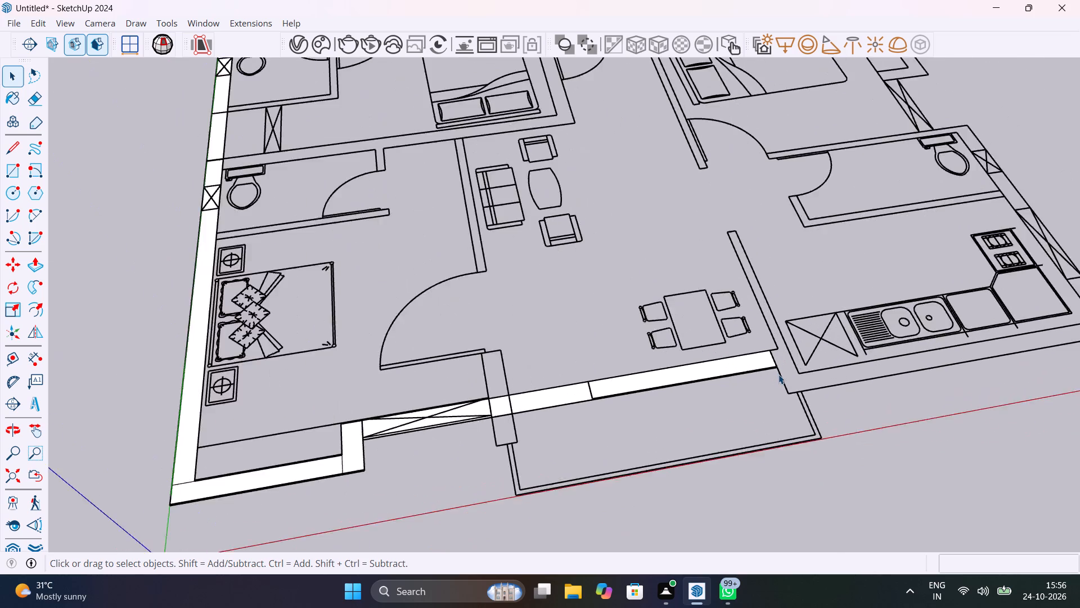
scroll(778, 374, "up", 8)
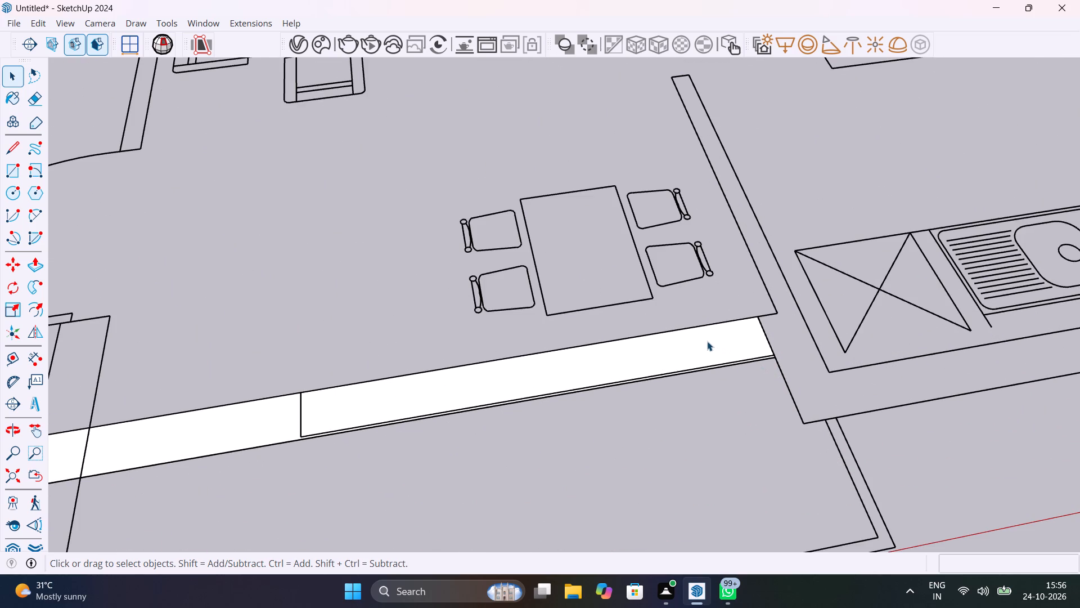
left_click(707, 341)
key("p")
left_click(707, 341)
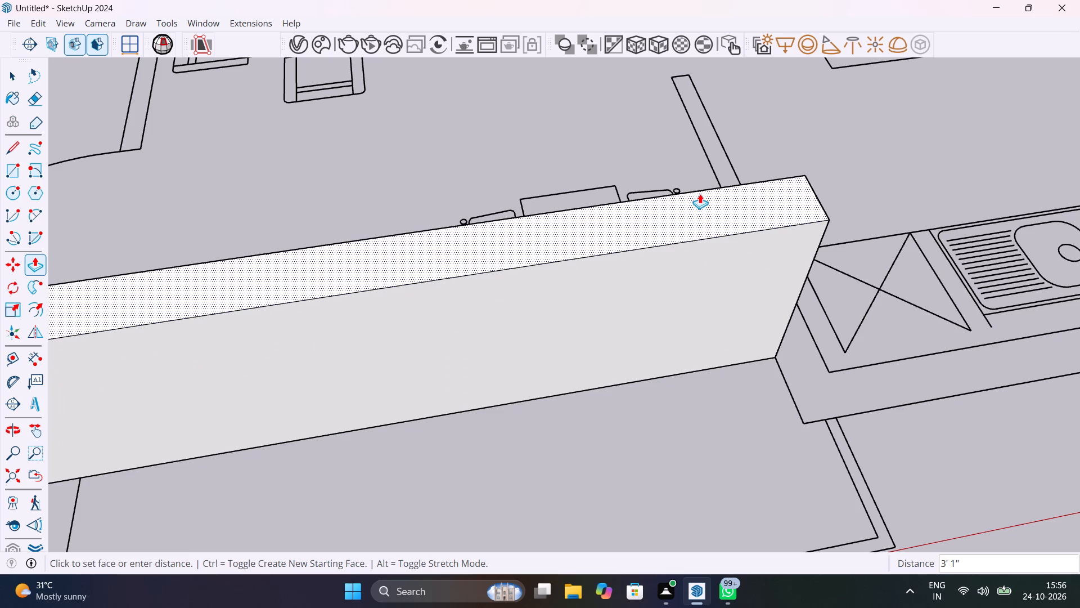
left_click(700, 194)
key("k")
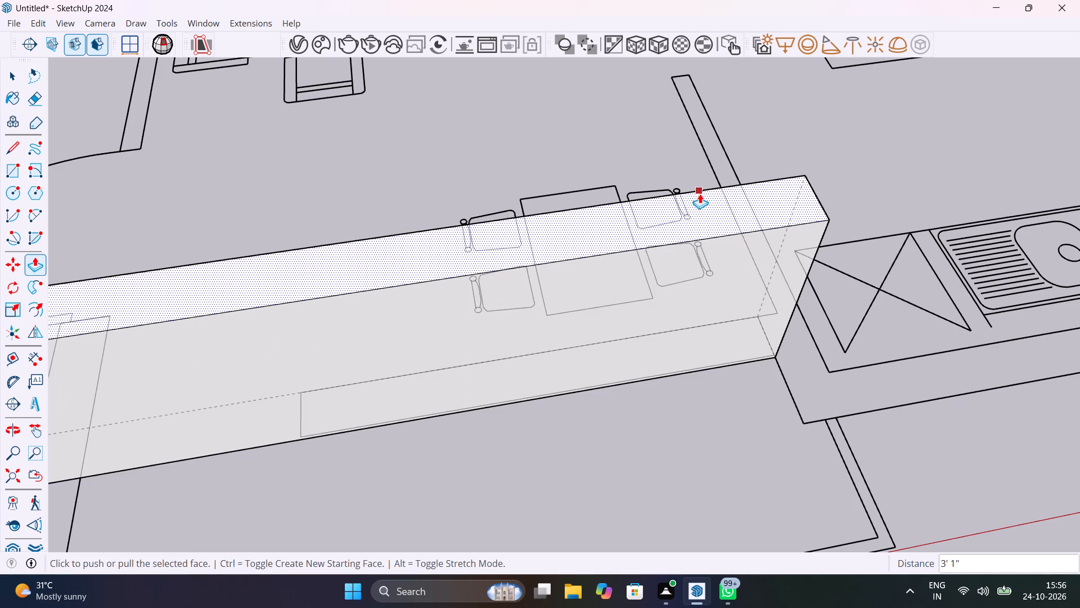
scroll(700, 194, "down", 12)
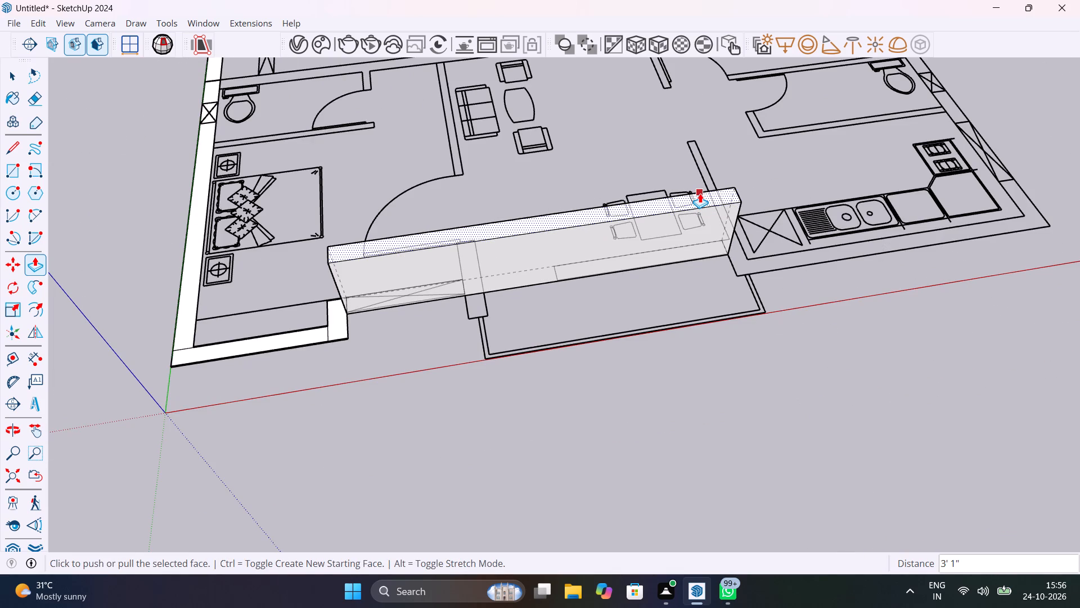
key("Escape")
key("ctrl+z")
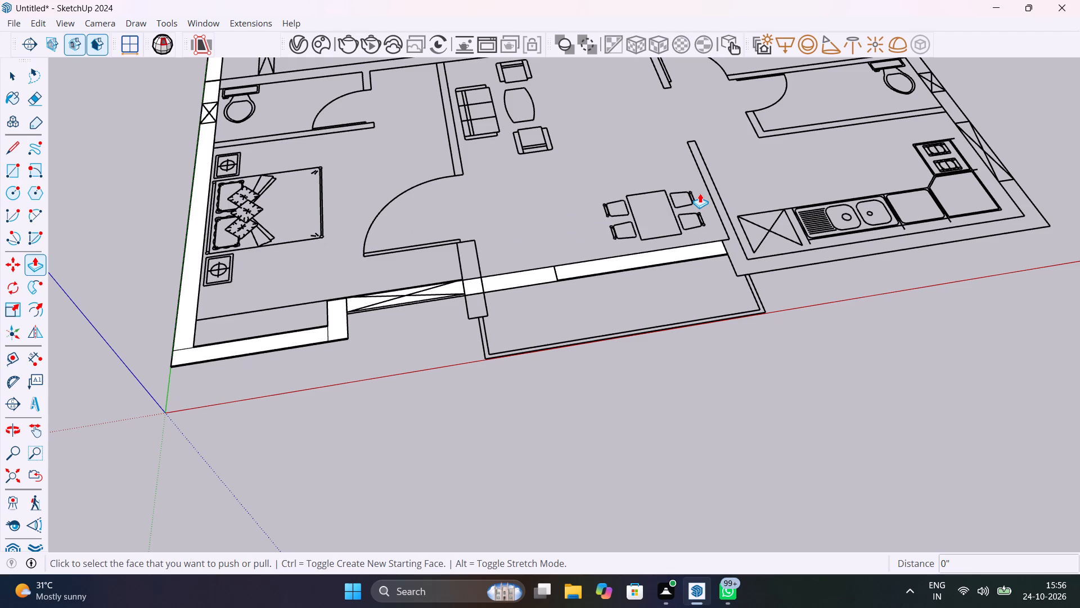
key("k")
Trace the wall end between the dining area's front wall and the kitchen as a rectangle about 8 1/2" by 1' 11 1/2".
scroll(724, 244, "up", 9)
key("space")
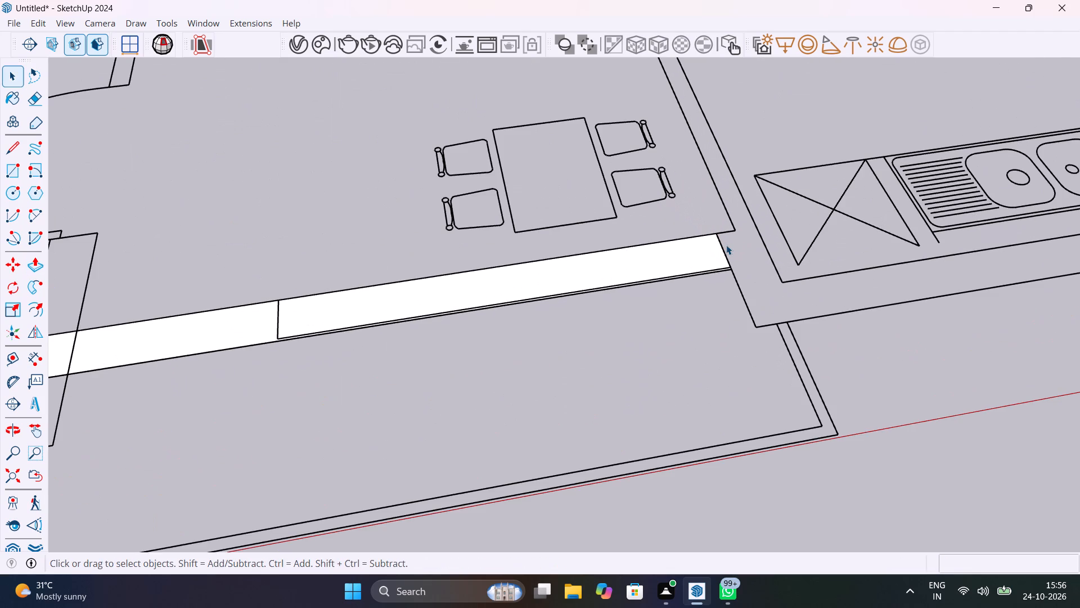
type("r")
left_click(719, 234)
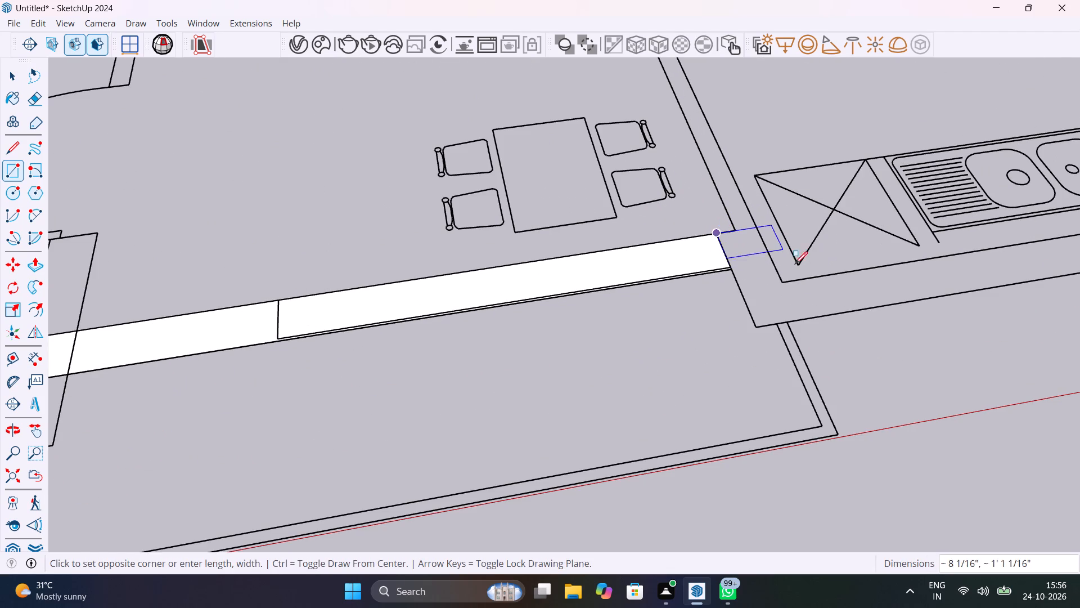
left_click(800, 321)
Trace the kitchen's front wall to the inner corner of the side wall as a rectangle about 12' 5 7/8" by 9".
left_click(800, 320)
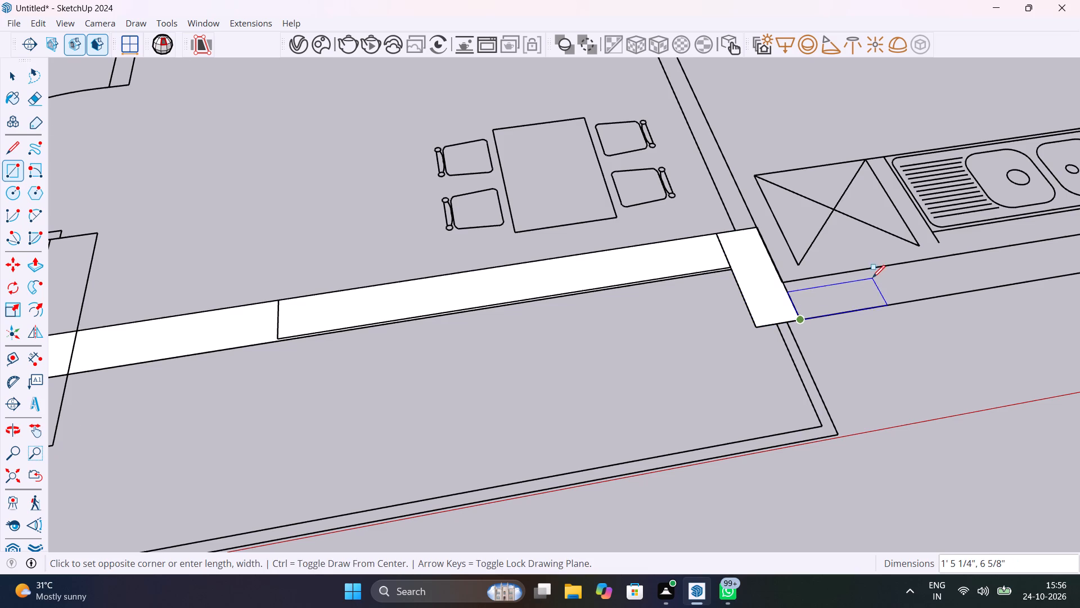
scroll(872, 278, "down", 10)
middle_click_drag(903, 281, 384, 380)
scroll(600, 344, "up", 5)
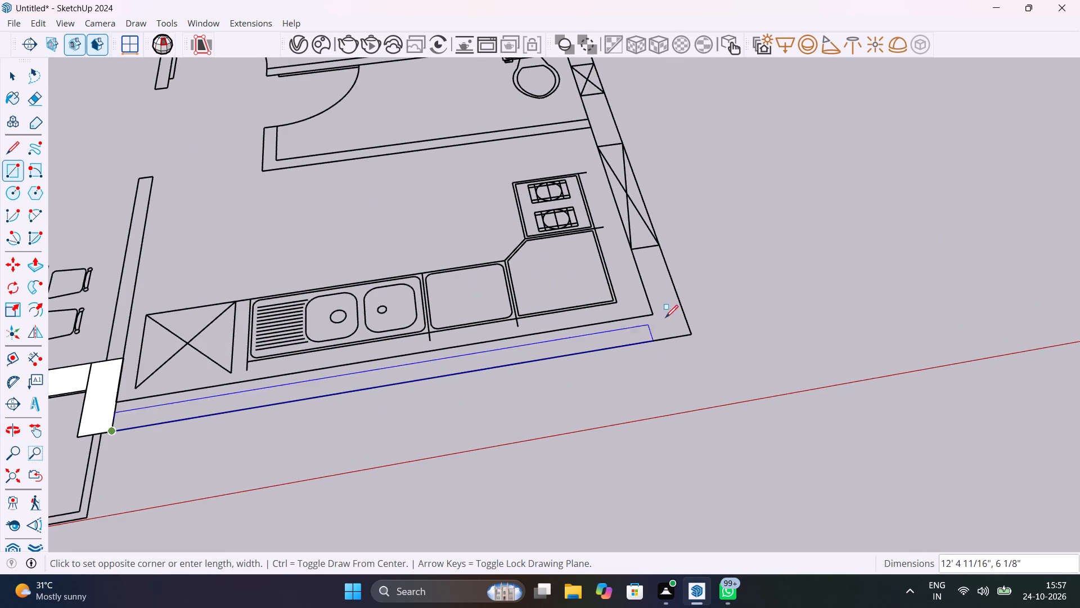
left_click(652, 312)
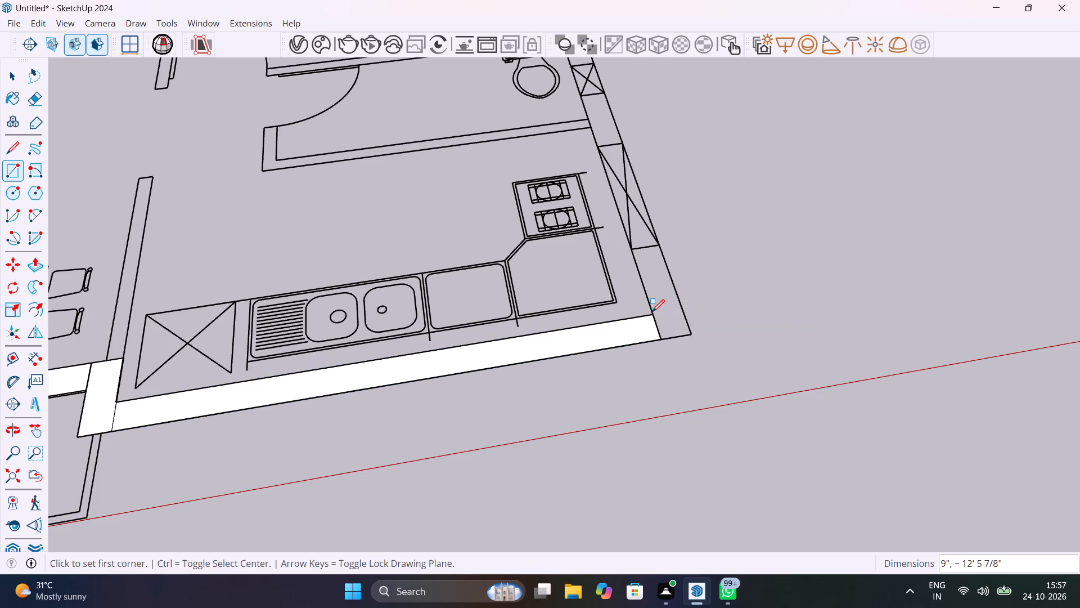
Trace the side wall from the kitchen's outer corner past the staircase to the rear balcony wall as a rectangle about 38' 3" by 9".
left_click(660, 338)
scroll(641, 253, "down", 6)
middle_click_drag(658, 252, 655, 455)
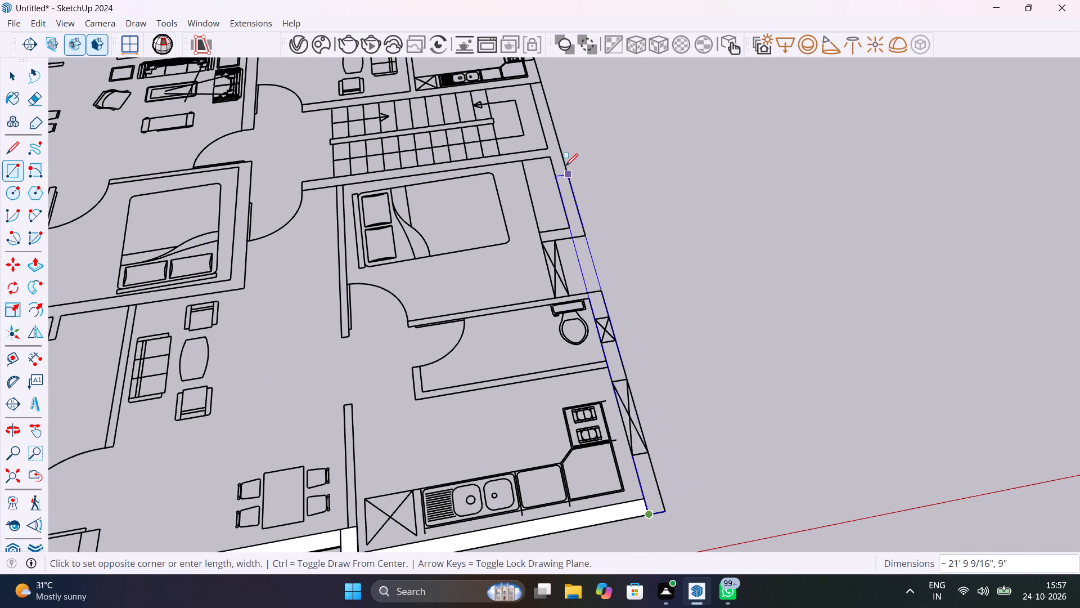
scroll(565, 166, "up", 5)
middle_click_drag(561, 158, 594, 446, "shift")
scroll(550, 287, "up", 4)
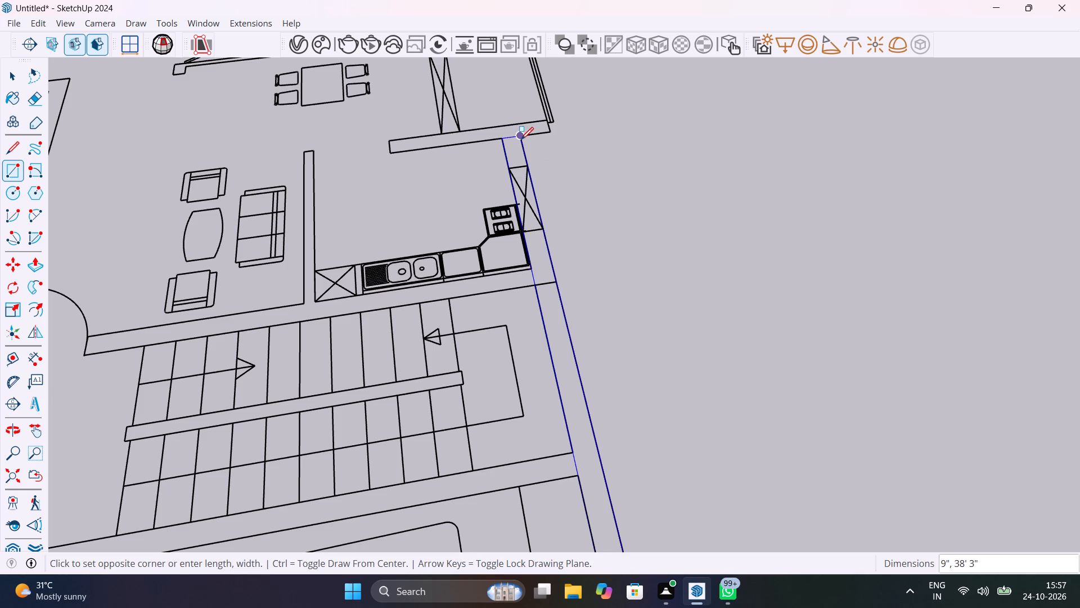
left_click(521, 139)
Trace the rear balcony's wall beside the upper kitchen as a 6' 6" by 9" rectangle.
middle_click_drag(523, 141, 546, 450)
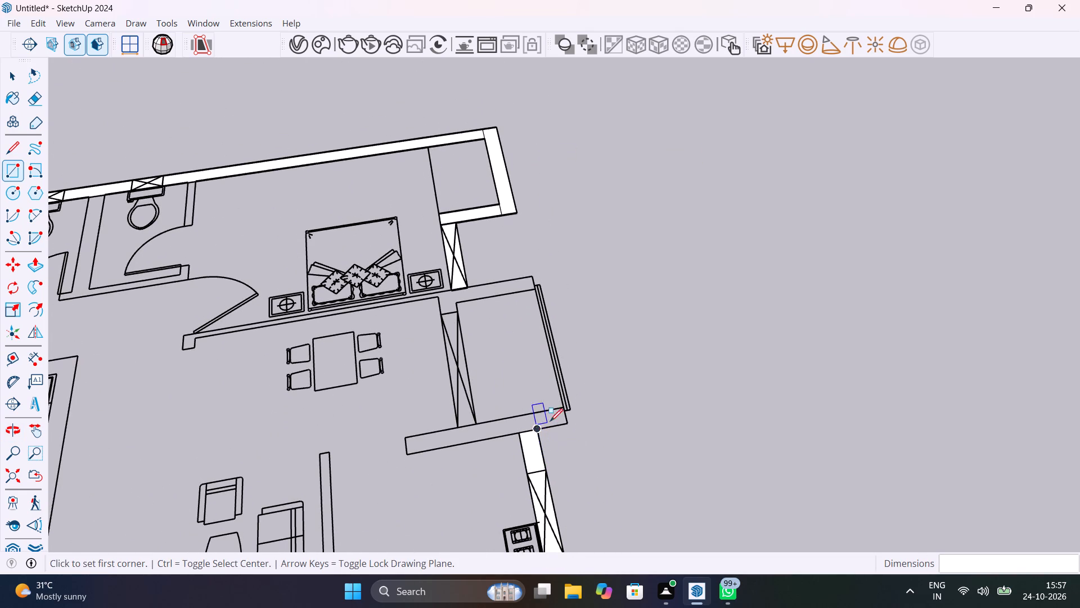
left_click(566, 424)
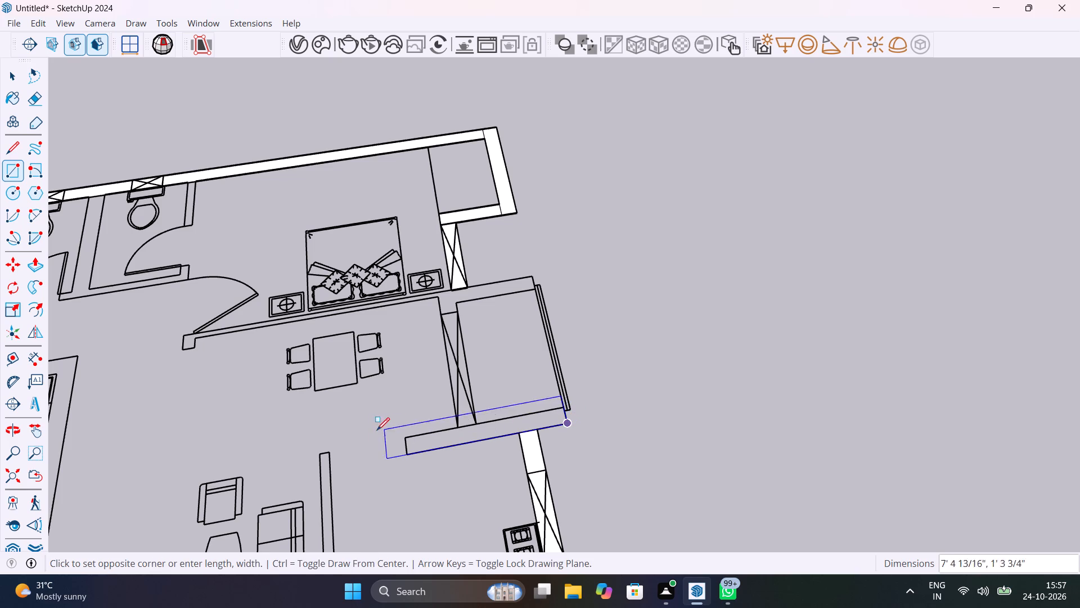
left_click(404, 440)
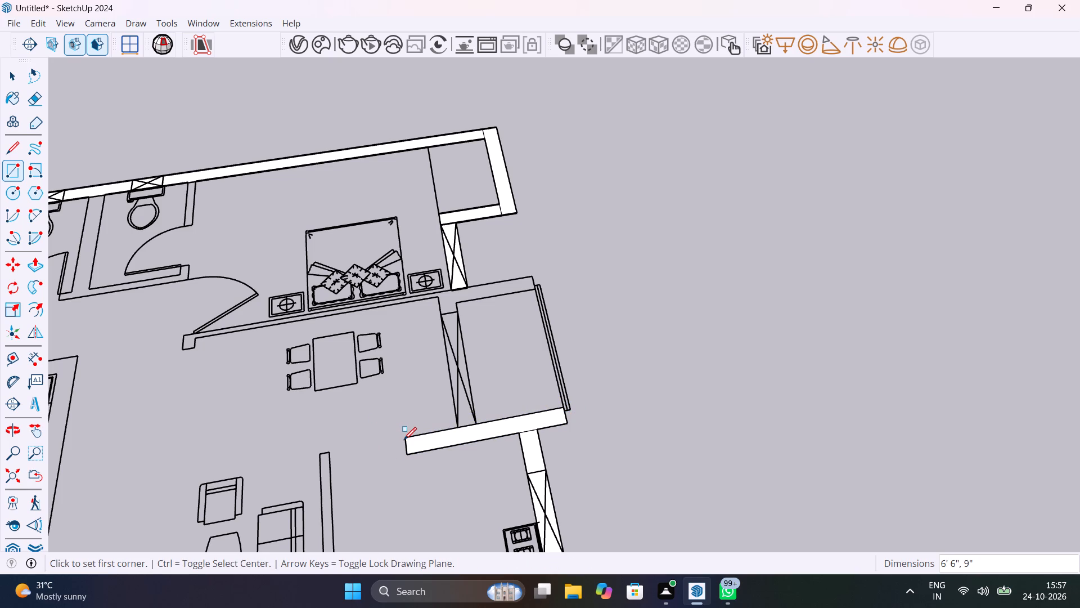
Trace the opening wall between the rear dining area and its balcony as a 9" by 6' 11" rectangle.
left_click(477, 426)
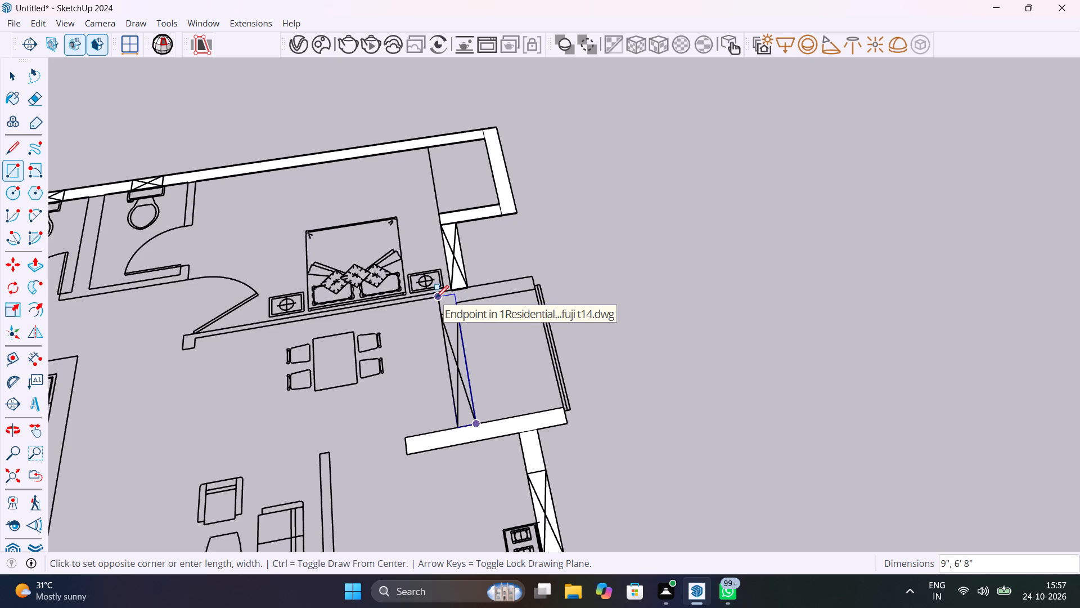
scroll(436, 298, "up", 5)
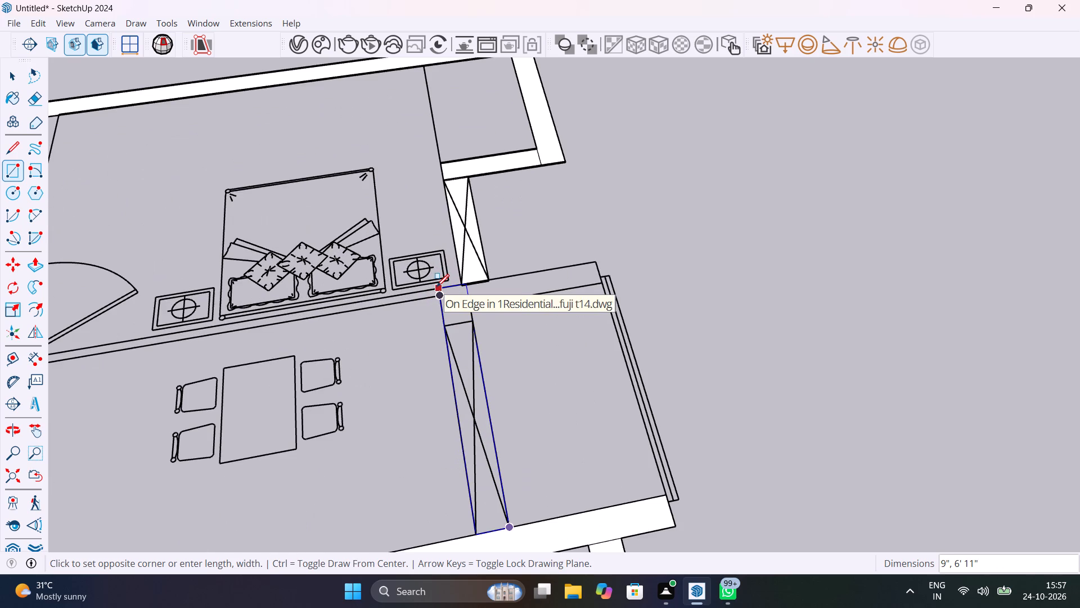
left_click(436, 287)
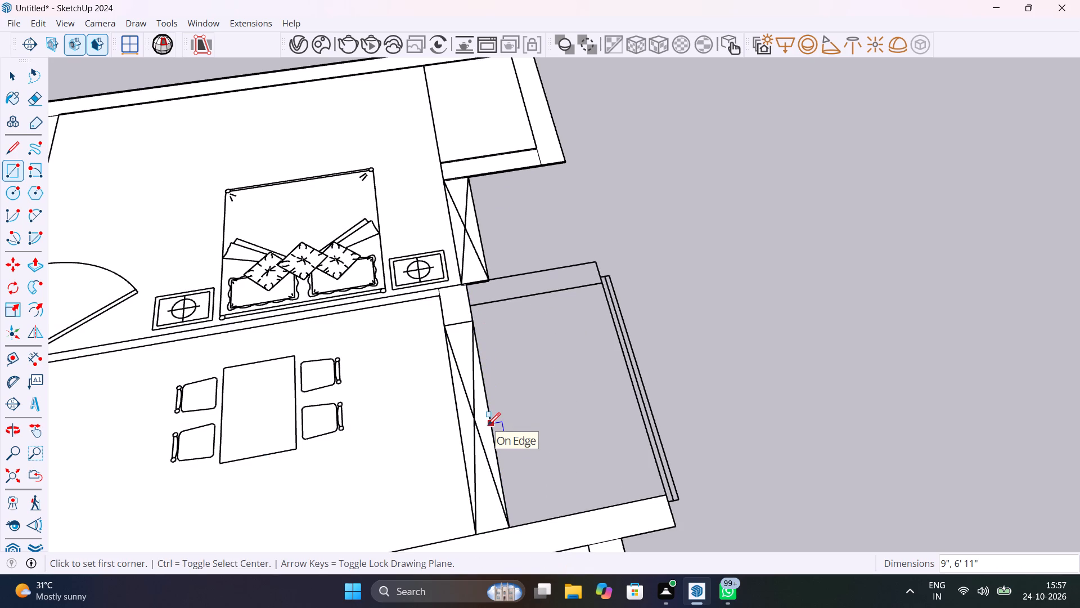
scroll(488, 425, "down", 20)
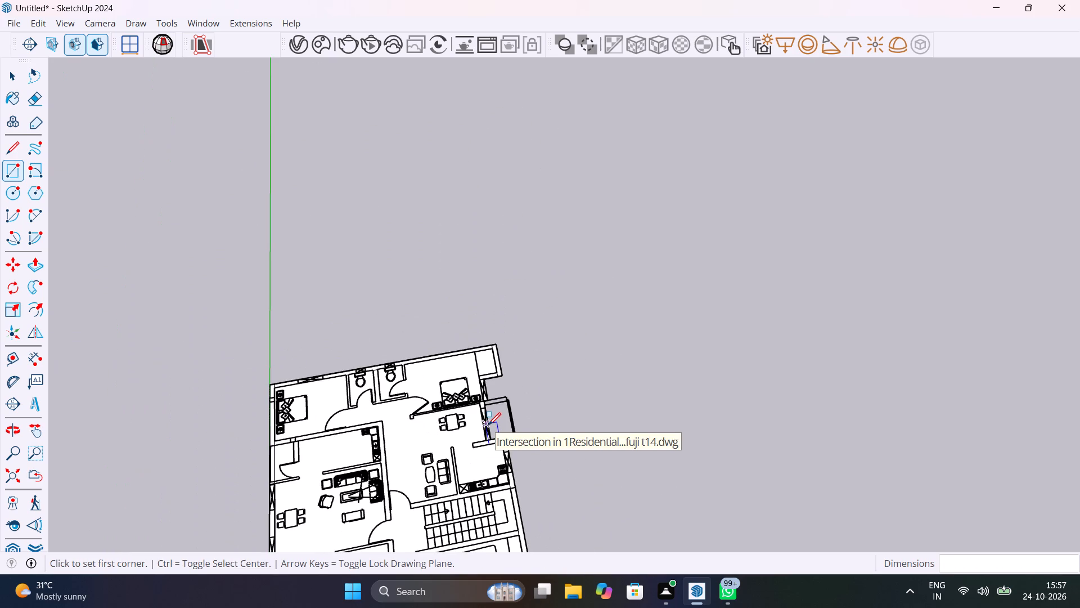
key("Escape")
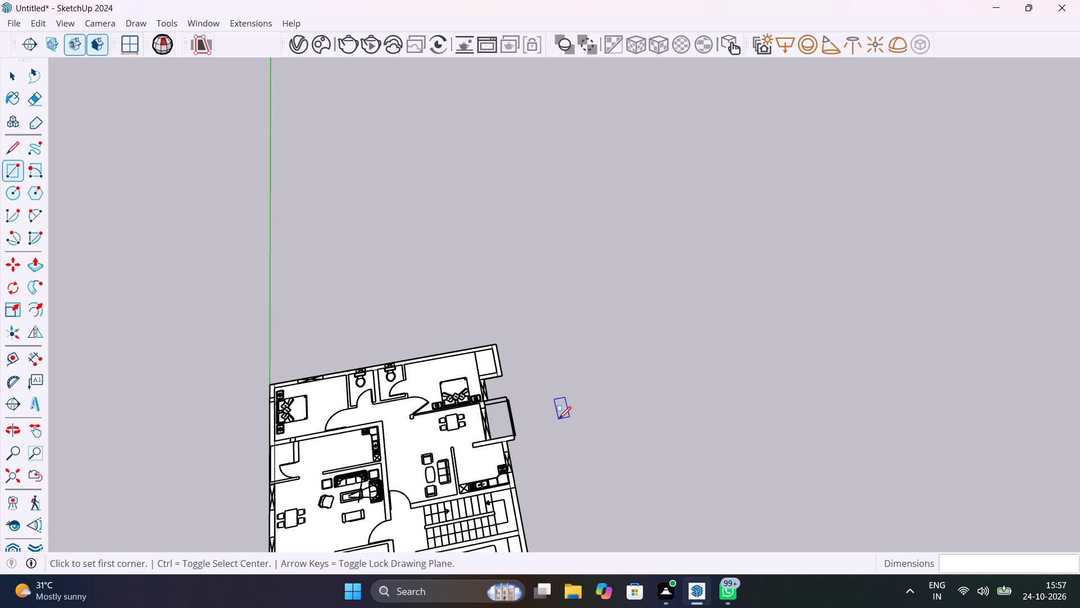
key("space")
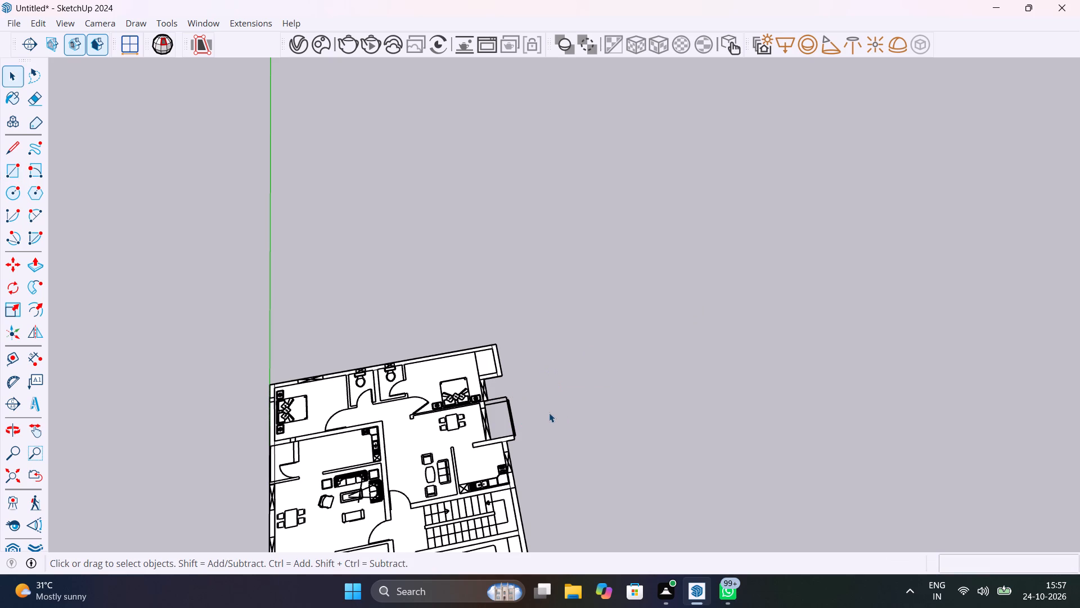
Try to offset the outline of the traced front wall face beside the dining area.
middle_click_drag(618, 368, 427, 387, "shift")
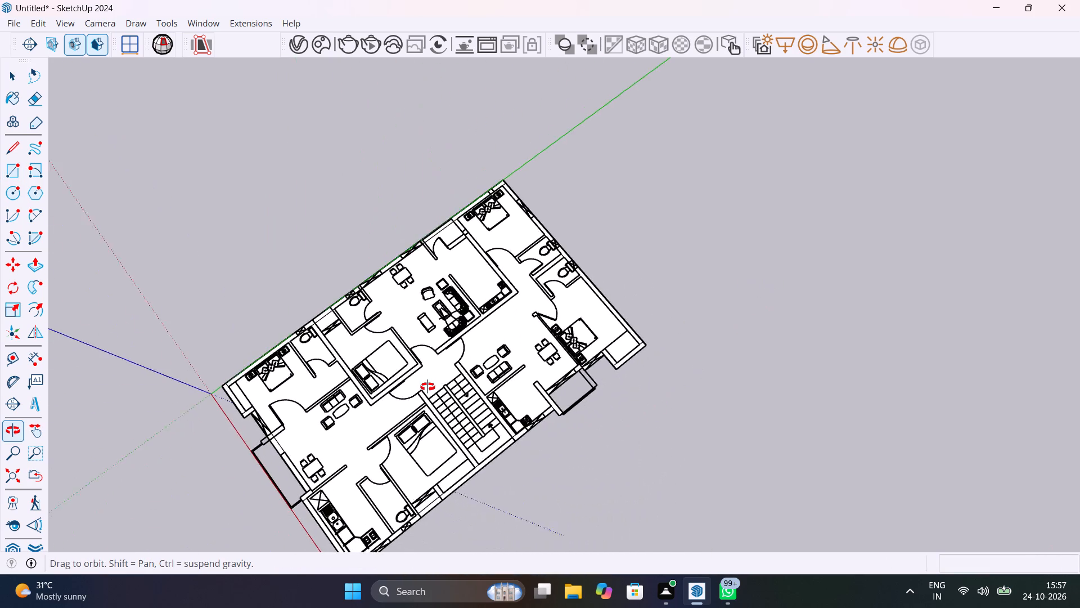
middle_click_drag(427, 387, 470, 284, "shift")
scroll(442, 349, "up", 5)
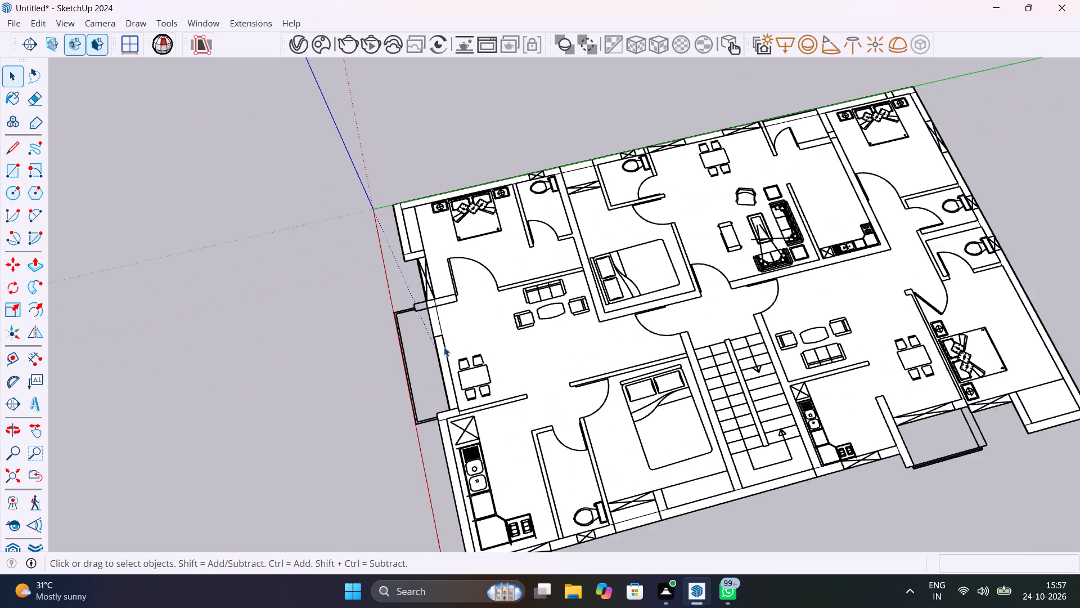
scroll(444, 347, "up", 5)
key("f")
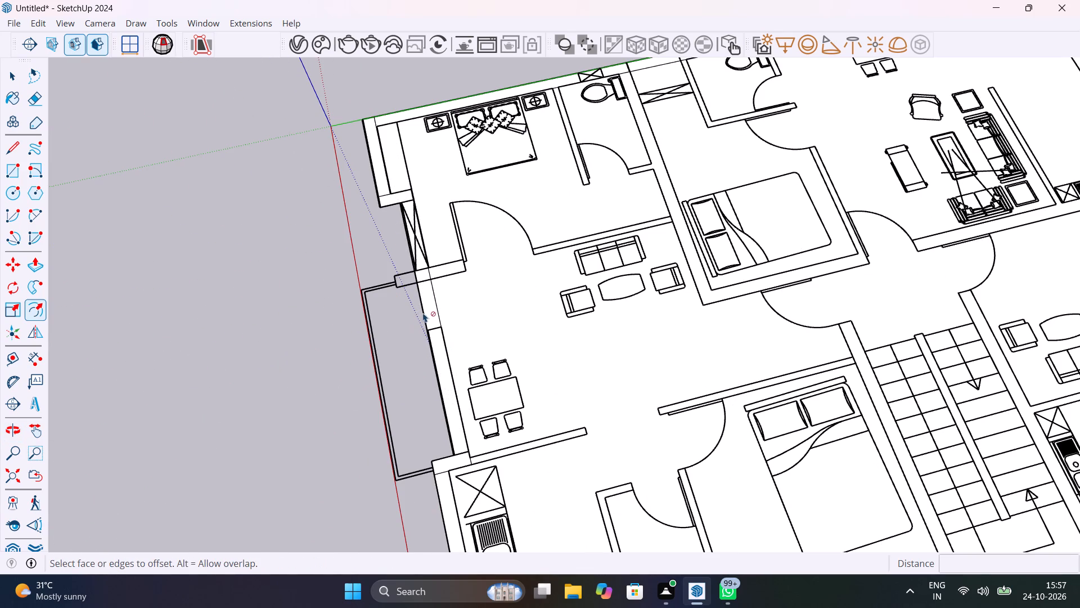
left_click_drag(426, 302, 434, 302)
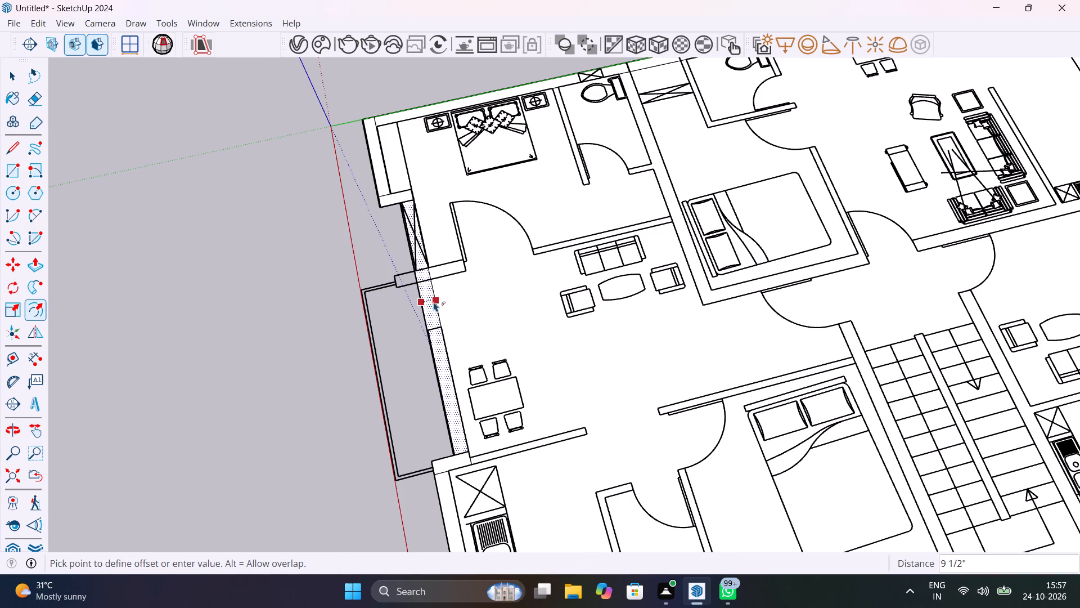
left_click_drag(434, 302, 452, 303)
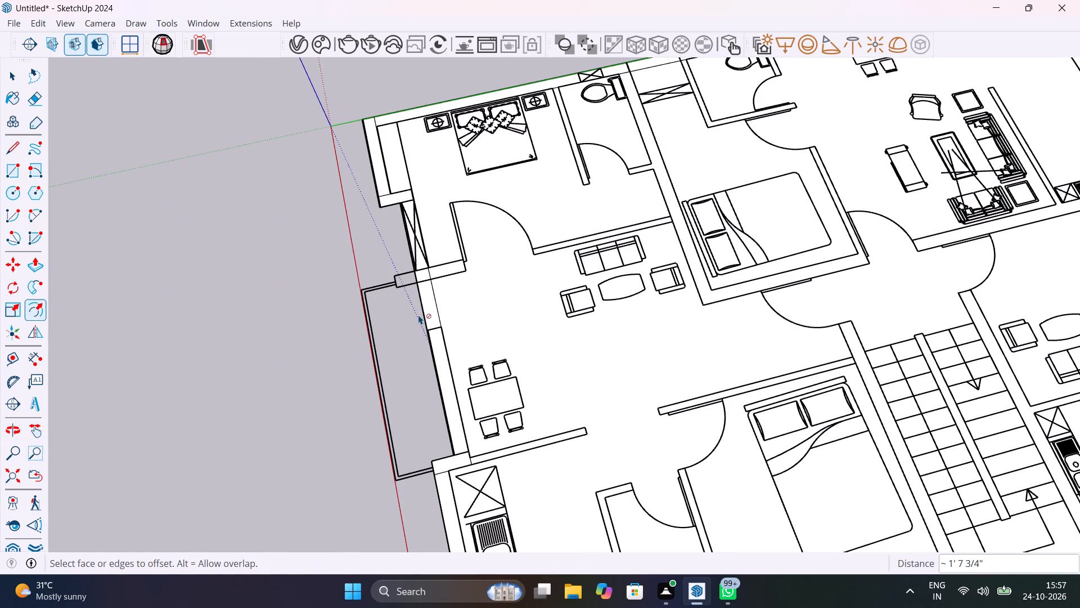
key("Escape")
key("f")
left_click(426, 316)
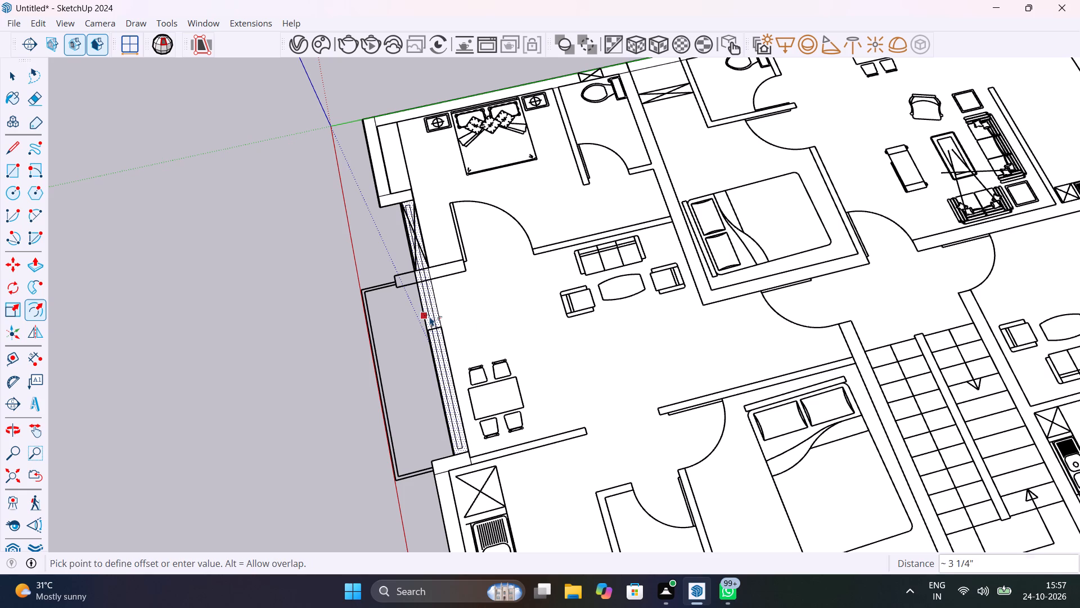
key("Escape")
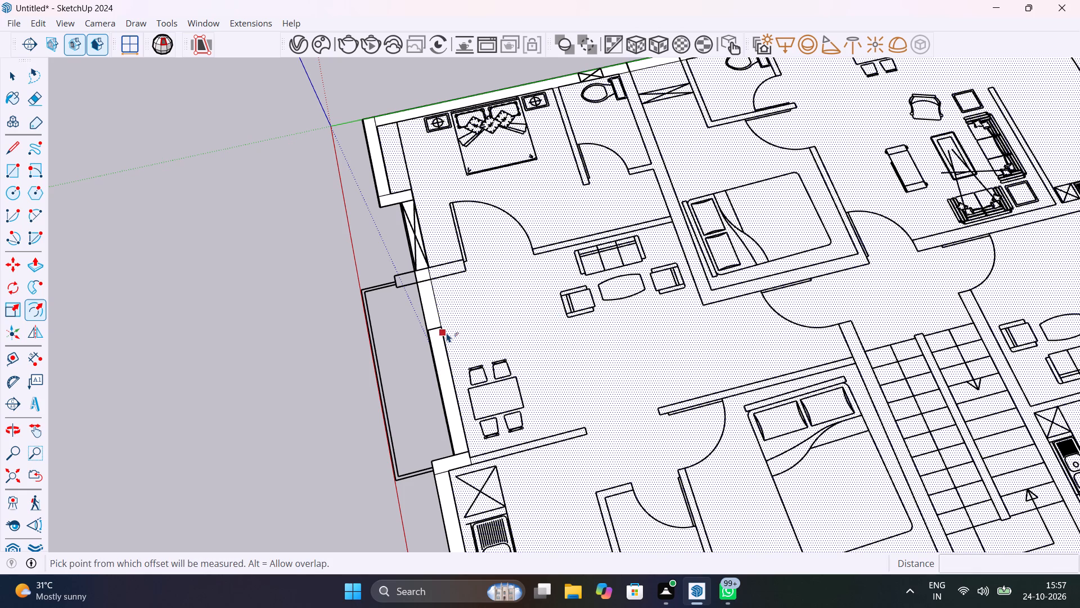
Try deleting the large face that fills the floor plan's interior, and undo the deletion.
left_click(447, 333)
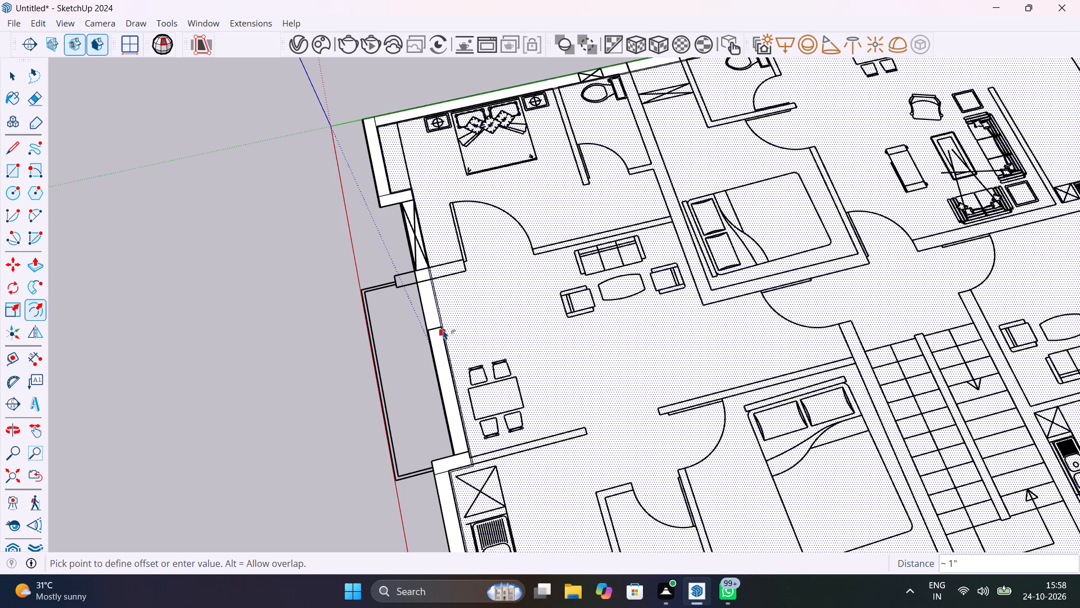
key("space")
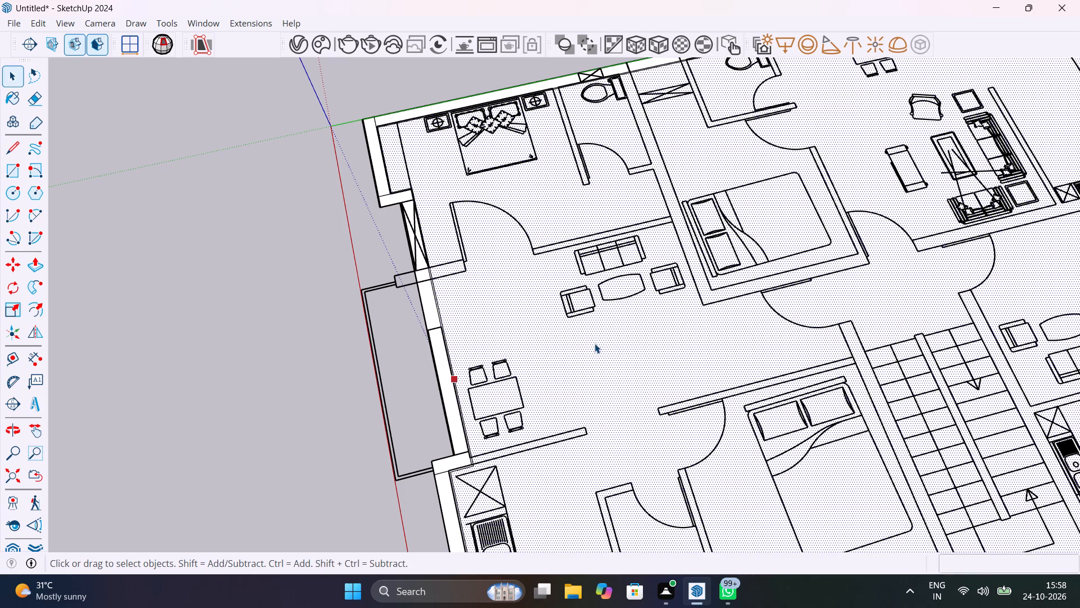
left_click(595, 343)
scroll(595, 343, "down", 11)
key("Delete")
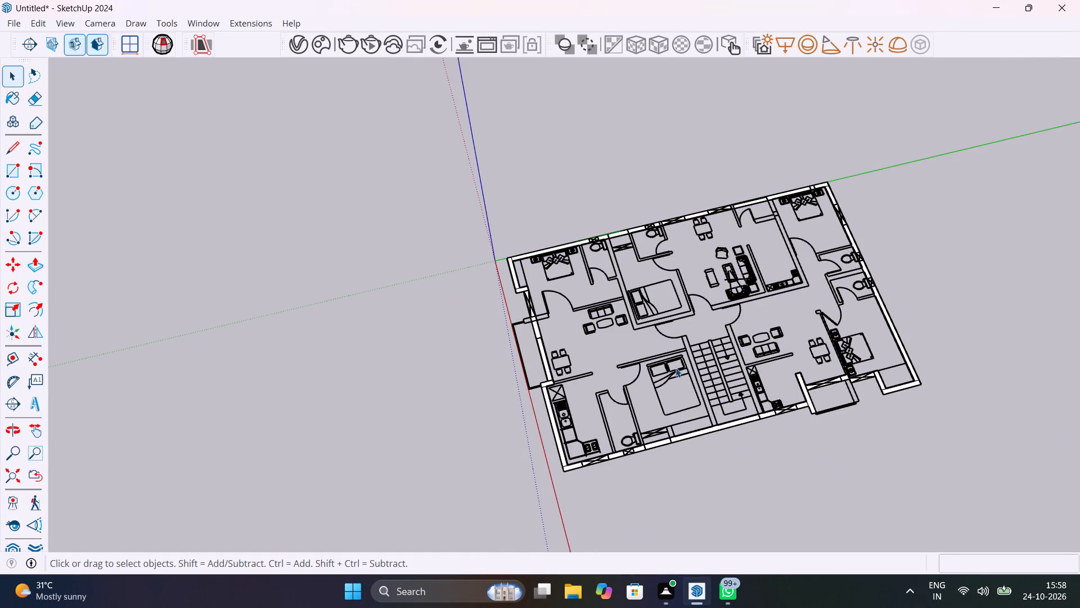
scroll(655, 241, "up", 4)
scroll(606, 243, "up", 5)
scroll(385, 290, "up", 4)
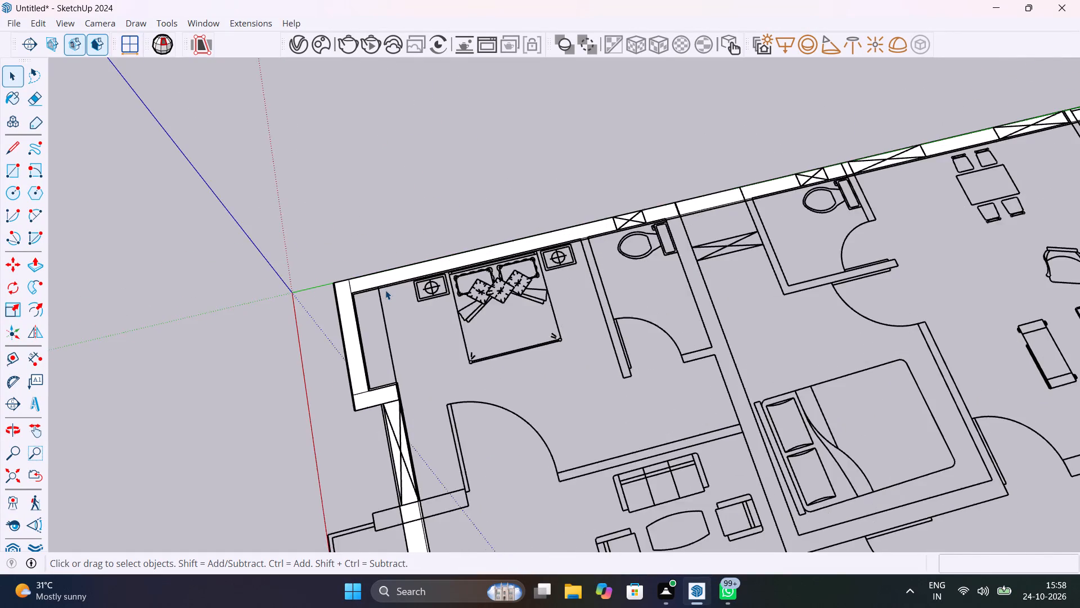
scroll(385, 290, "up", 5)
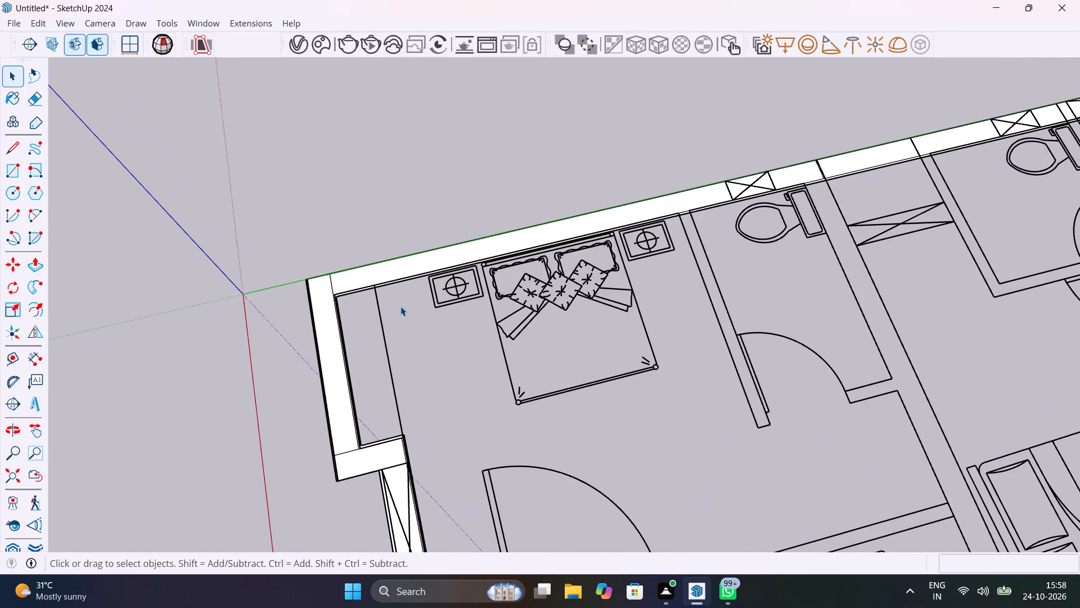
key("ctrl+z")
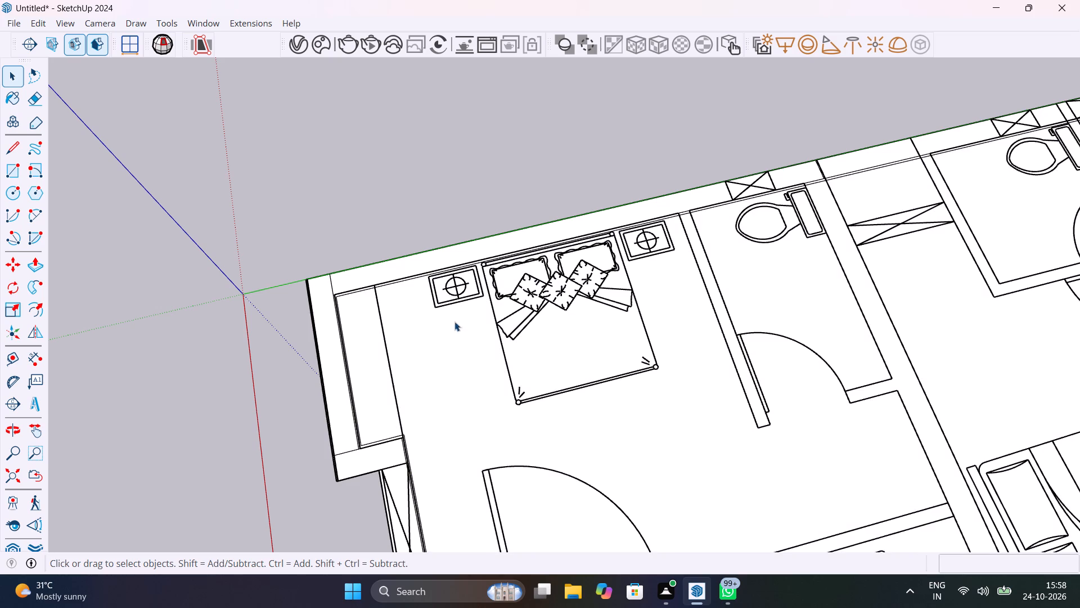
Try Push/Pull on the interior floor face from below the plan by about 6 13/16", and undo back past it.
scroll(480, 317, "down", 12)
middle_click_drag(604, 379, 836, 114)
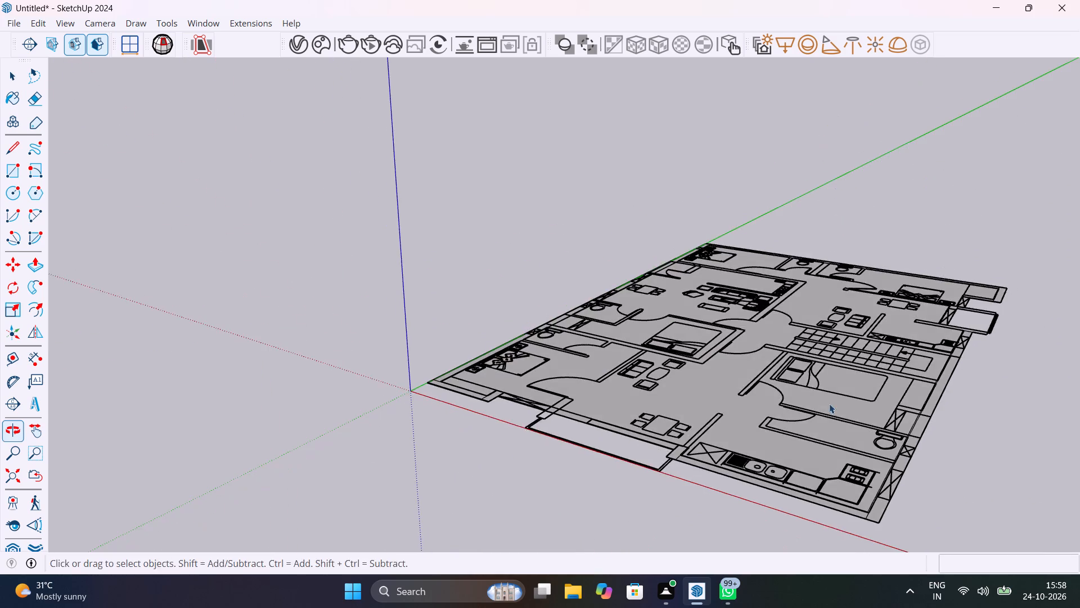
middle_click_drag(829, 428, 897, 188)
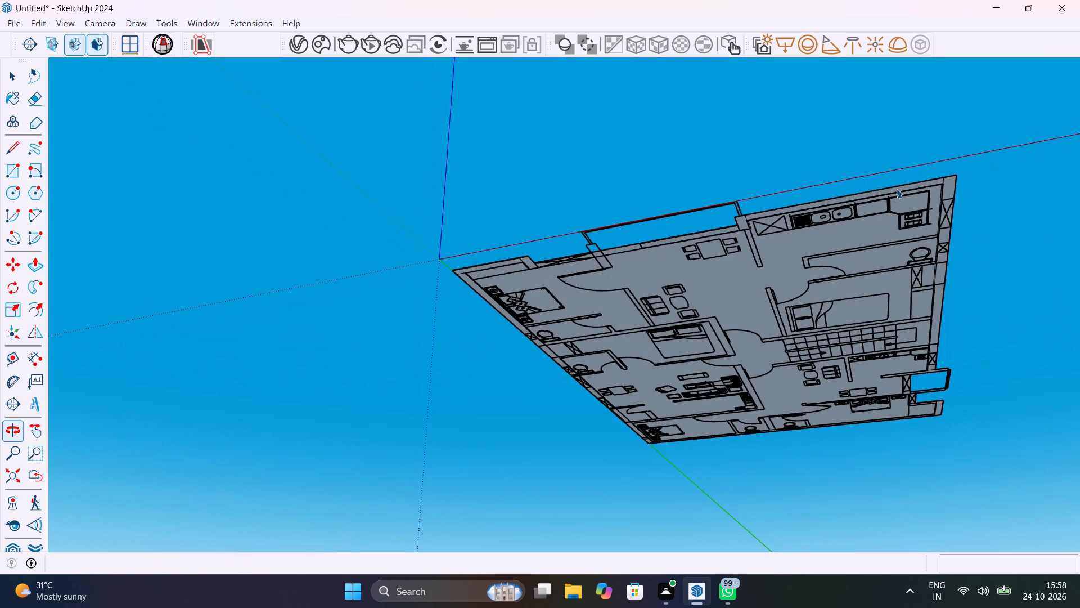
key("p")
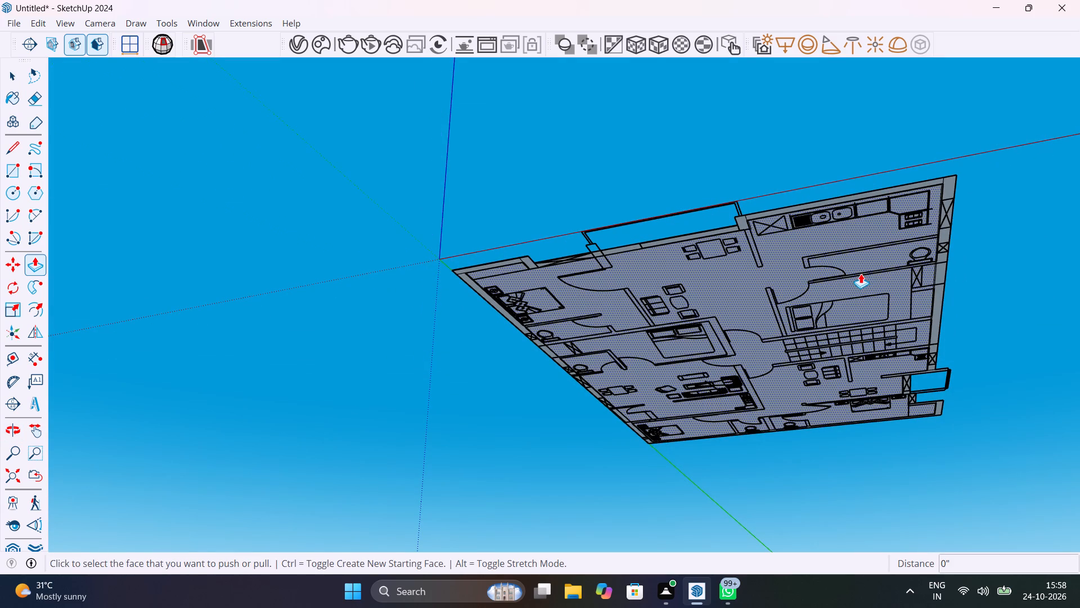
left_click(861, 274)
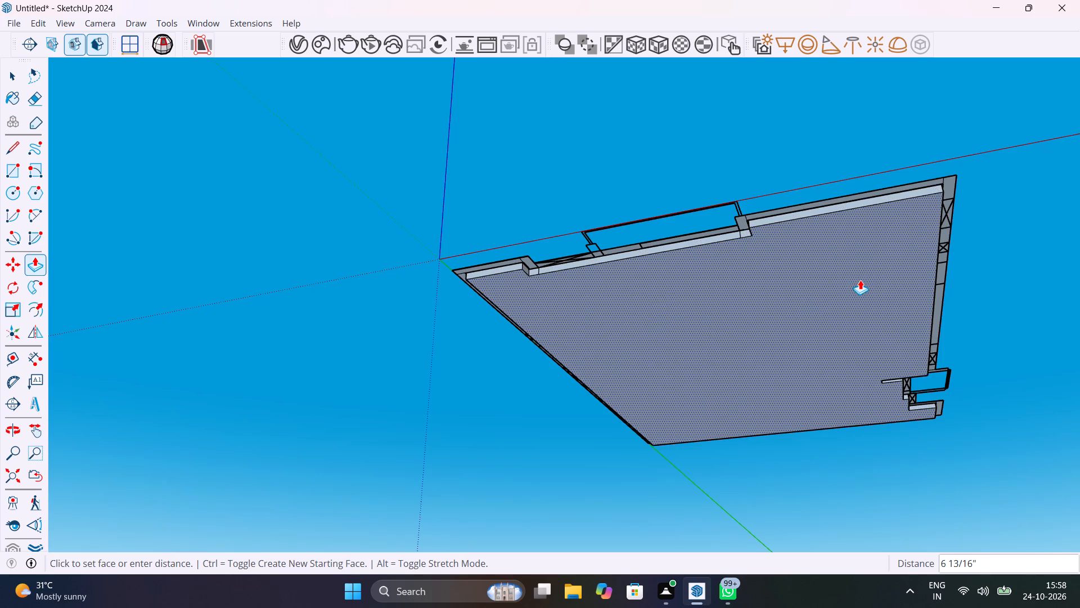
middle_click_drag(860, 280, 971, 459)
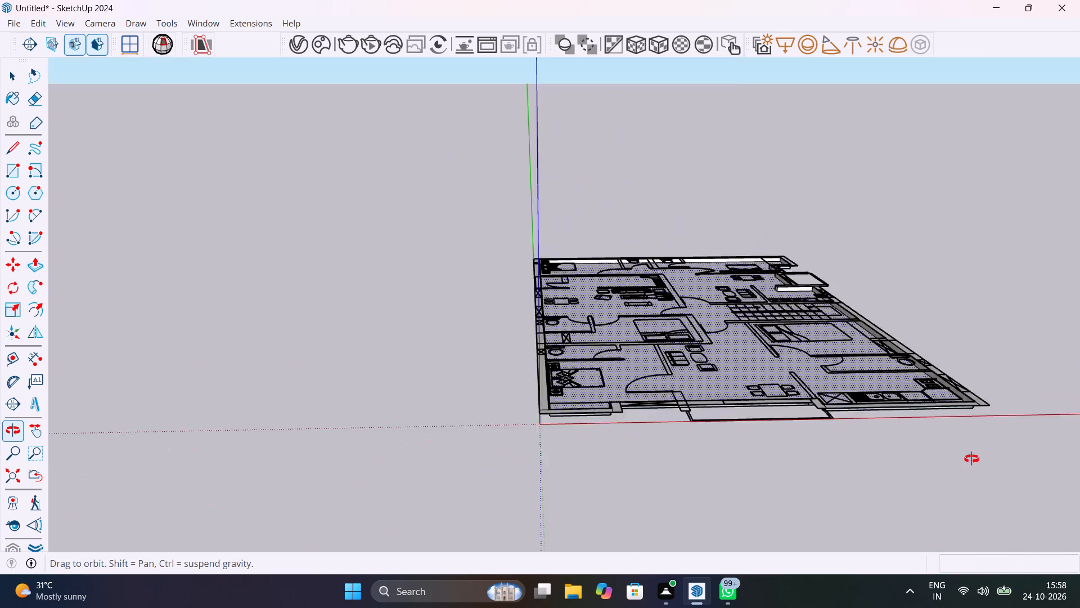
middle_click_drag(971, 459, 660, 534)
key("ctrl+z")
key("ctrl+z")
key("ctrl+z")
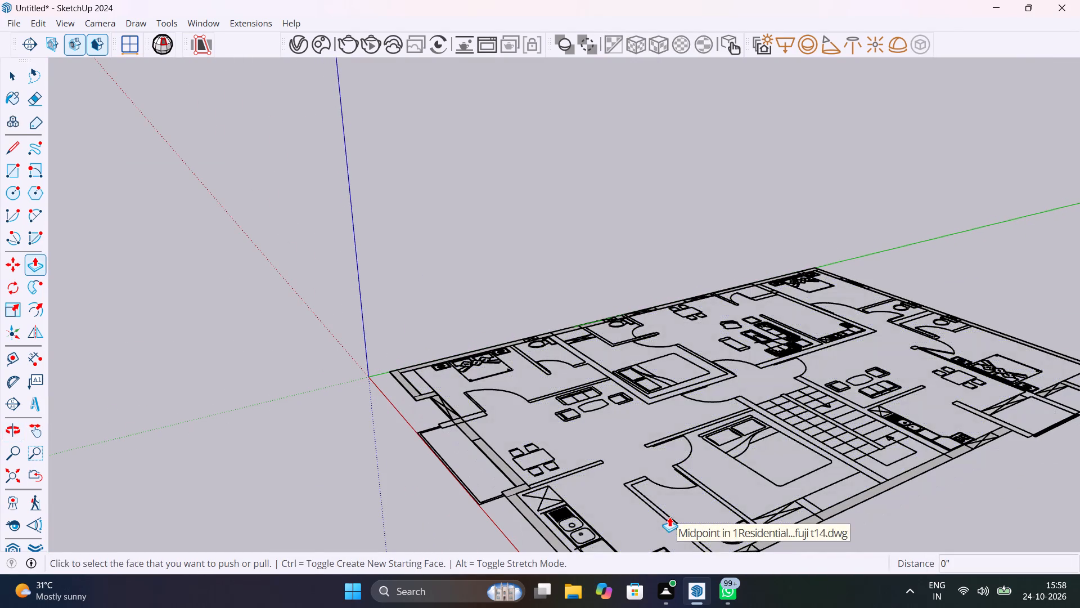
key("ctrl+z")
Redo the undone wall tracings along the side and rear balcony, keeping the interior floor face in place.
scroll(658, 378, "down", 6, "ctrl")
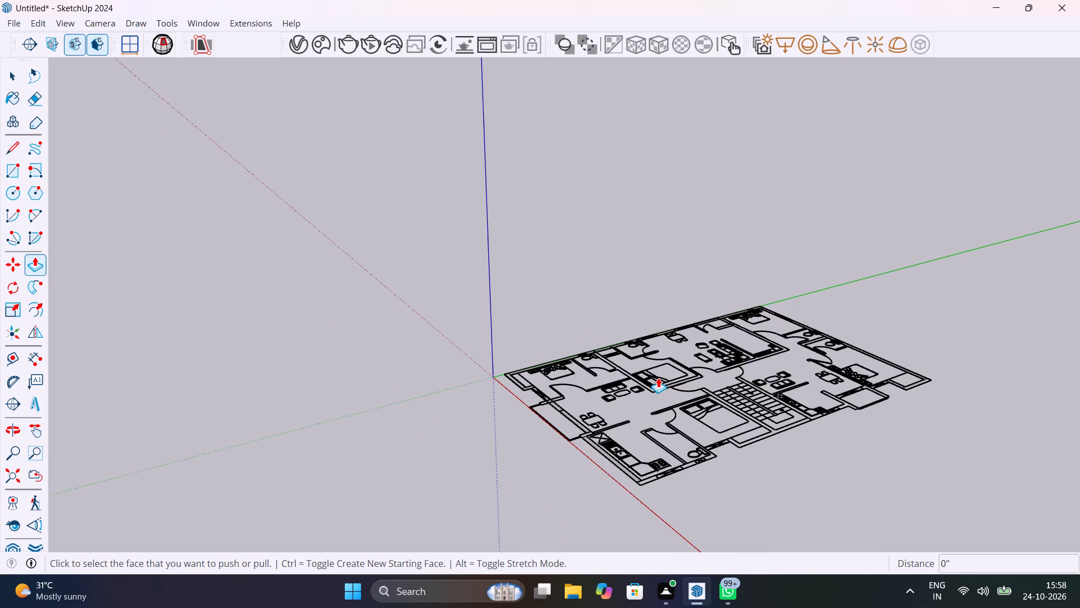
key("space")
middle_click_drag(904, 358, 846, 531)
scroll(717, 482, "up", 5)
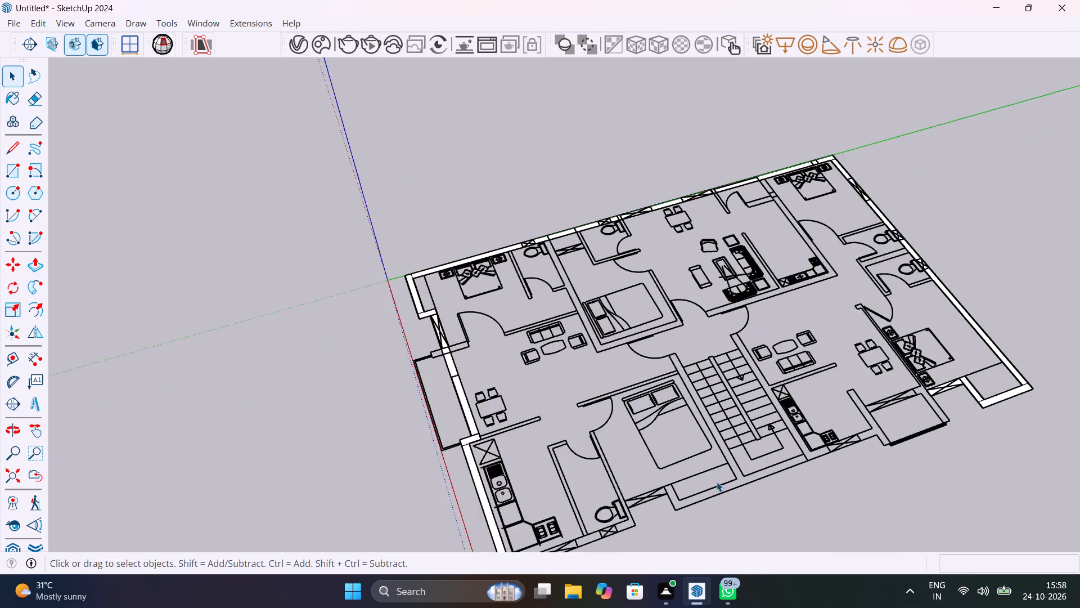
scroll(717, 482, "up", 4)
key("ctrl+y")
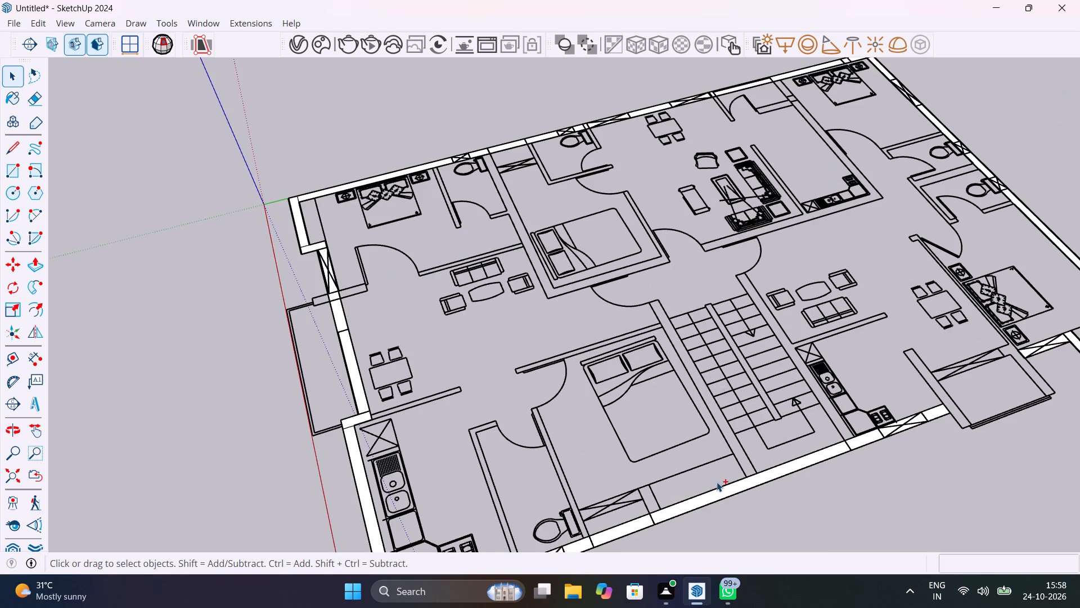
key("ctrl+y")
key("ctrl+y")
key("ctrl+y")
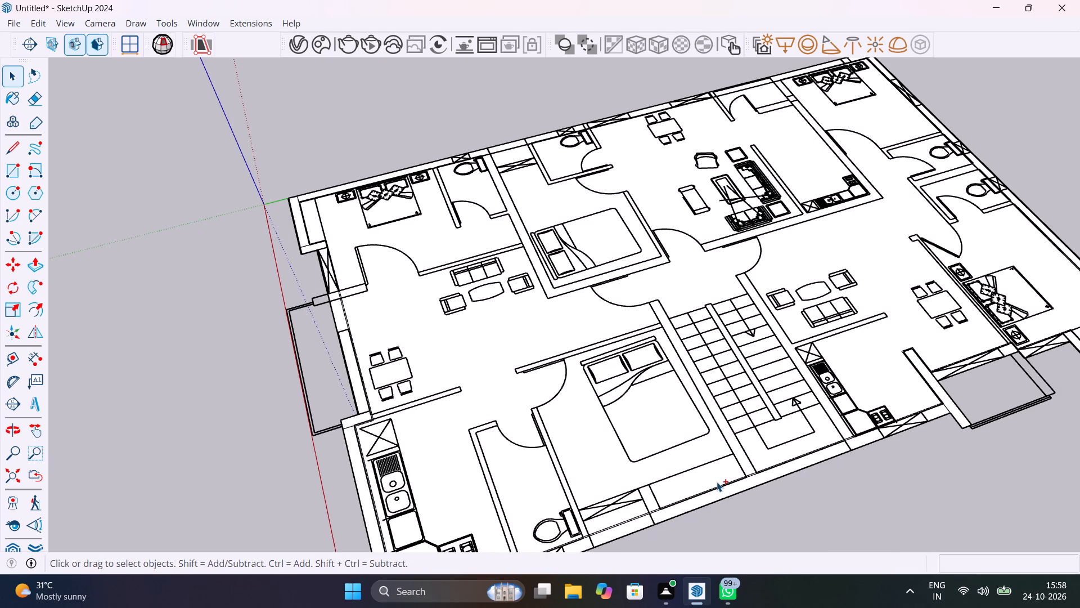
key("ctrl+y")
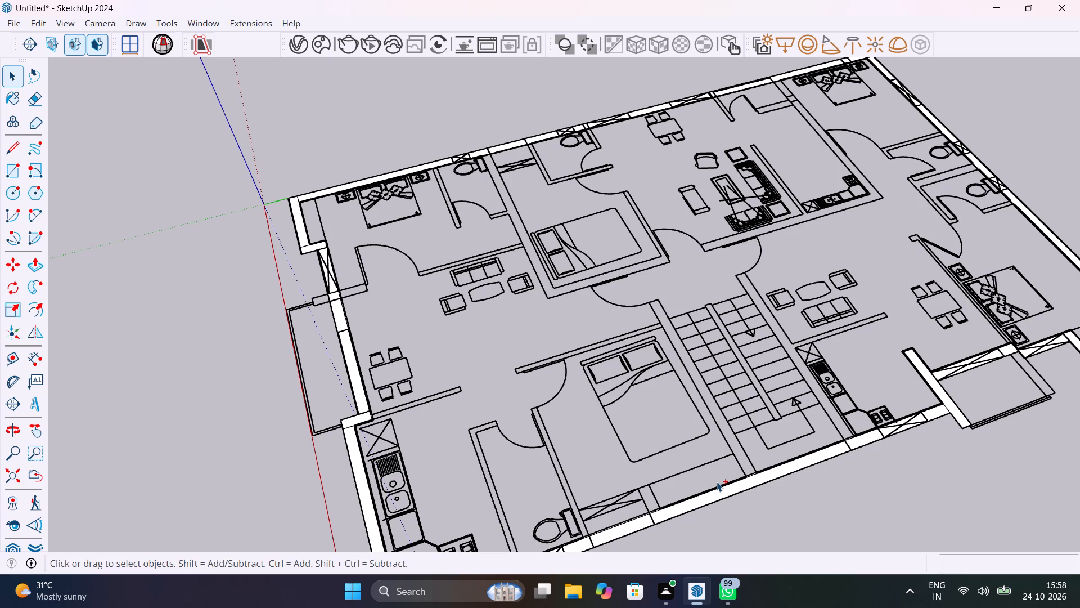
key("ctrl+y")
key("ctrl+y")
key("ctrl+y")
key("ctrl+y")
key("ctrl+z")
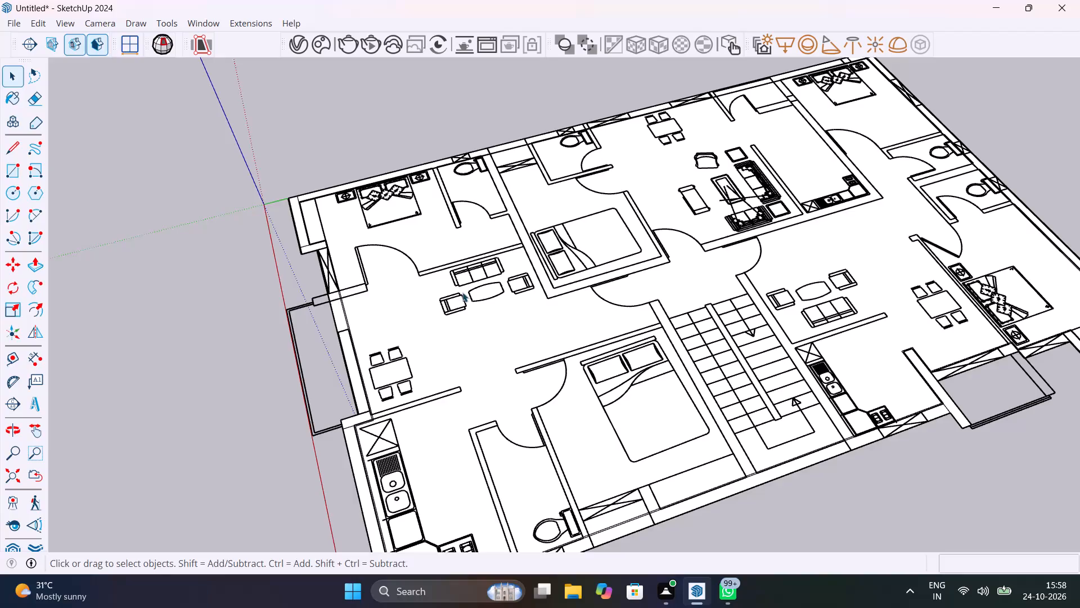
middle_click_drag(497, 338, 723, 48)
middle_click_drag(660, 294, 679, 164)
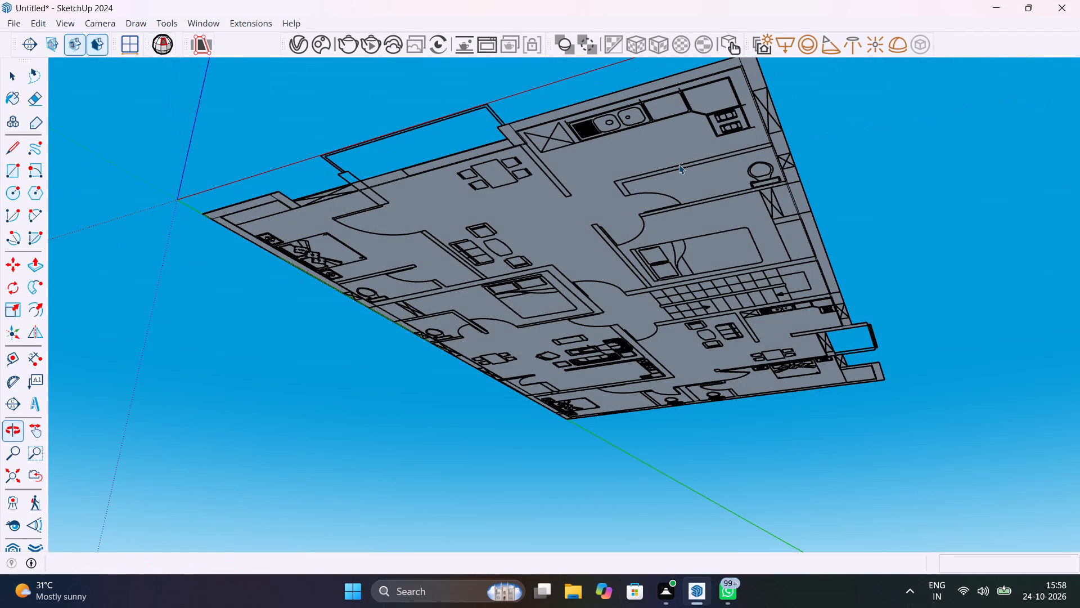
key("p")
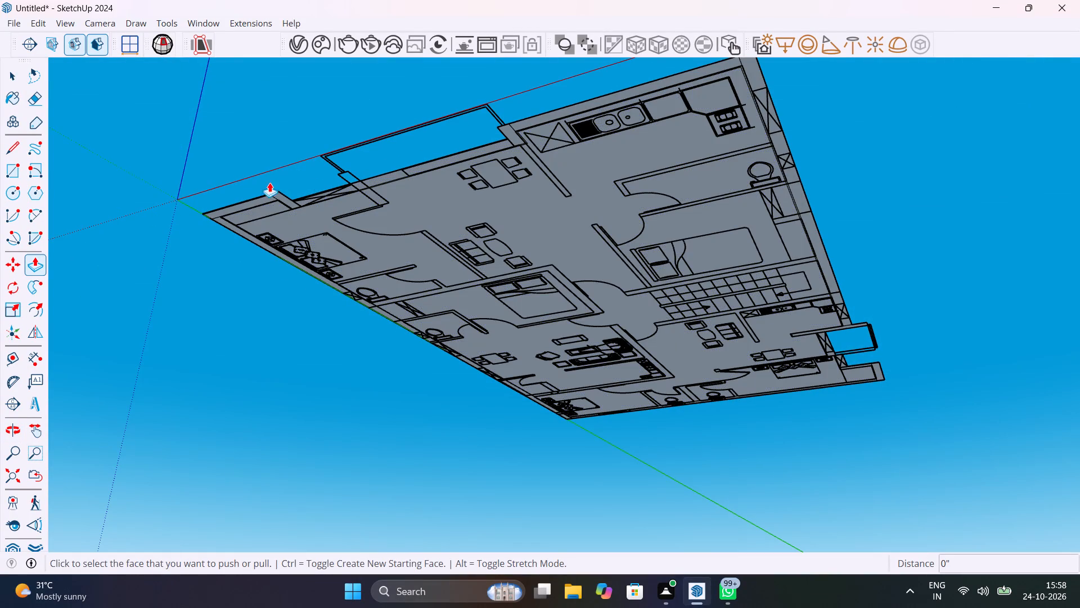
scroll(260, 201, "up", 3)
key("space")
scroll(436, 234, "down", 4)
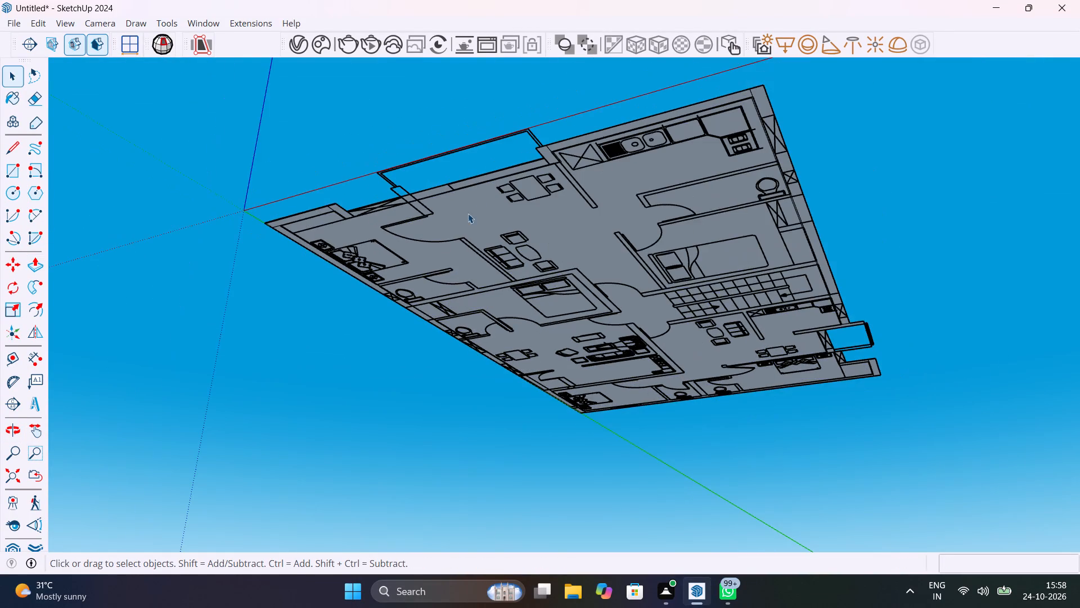
Erase the dividing line between the two wall rectangles at the bedroom's outer corner near the origin.
middle_click_drag(479, 203, 425, 544)
scroll(274, 378, "up", 6)
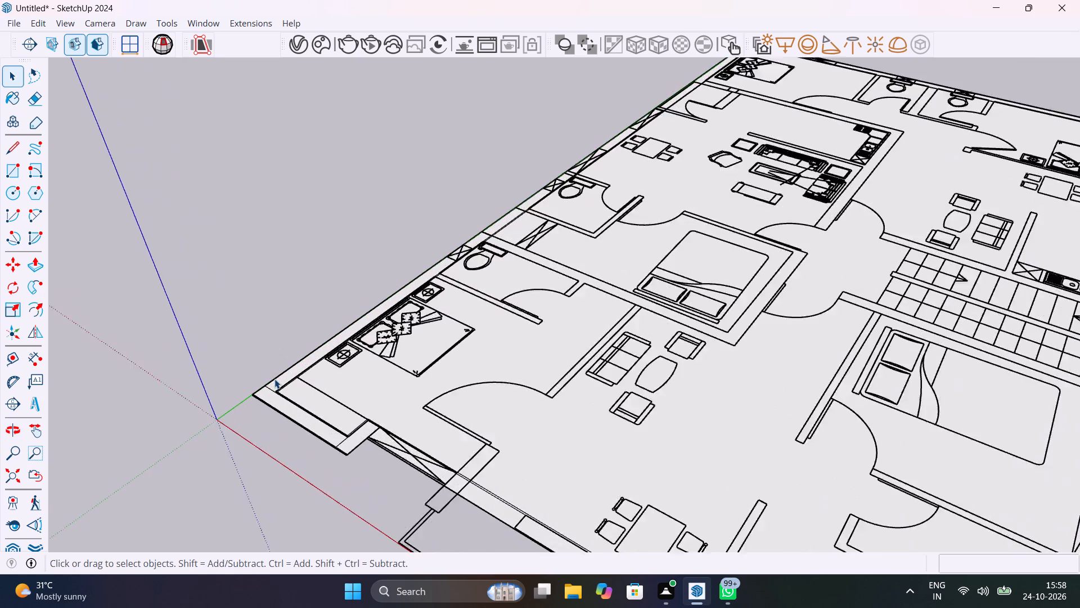
scroll(274, 379, "up", 14)
key("e")
left_click_drag(265, 399, 251, 417)
scroll(303, 375, "down", 11)
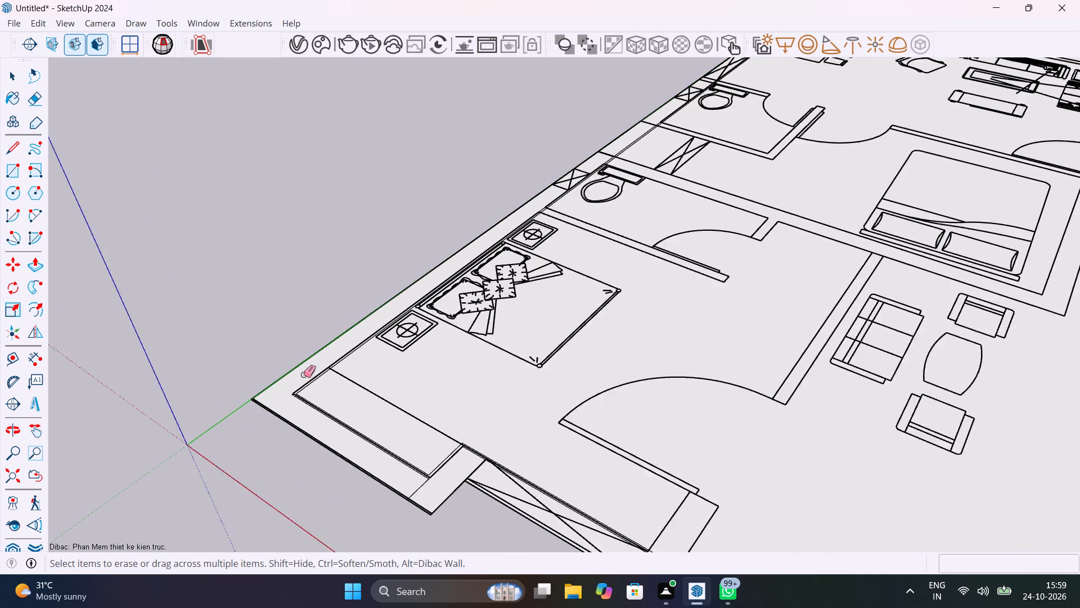
scroll(379, 492, "up", 11)
middle_click_drag(488, 476, 500, 585)
scroll(377, 394, "down", 5)
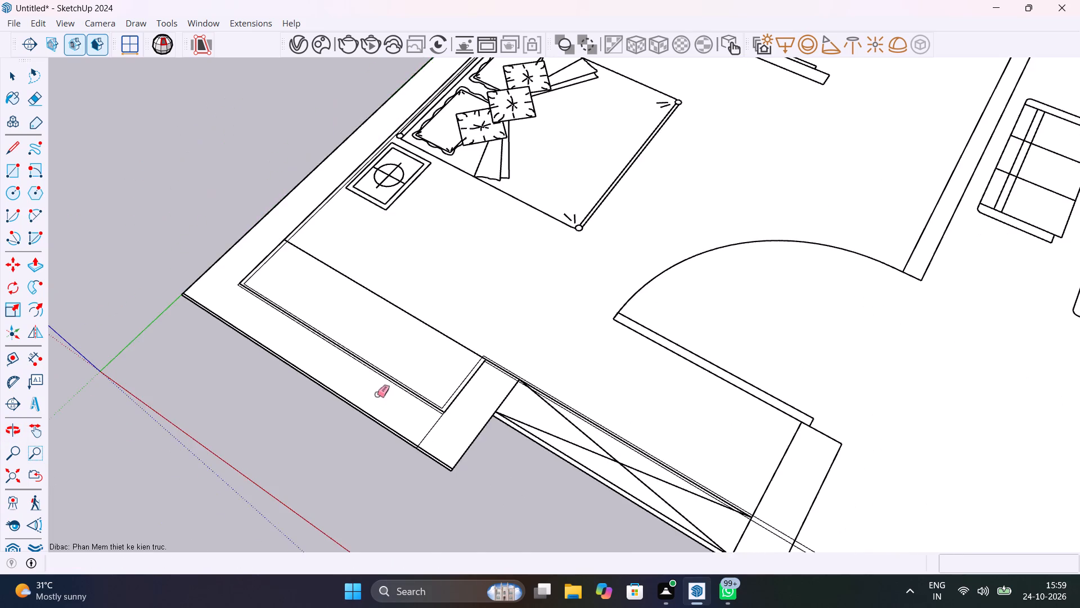
Erase the dividing line between the wall rectangles at the kitchen's outer corner beside the stove.
scroll(377, 394, "down", 15)
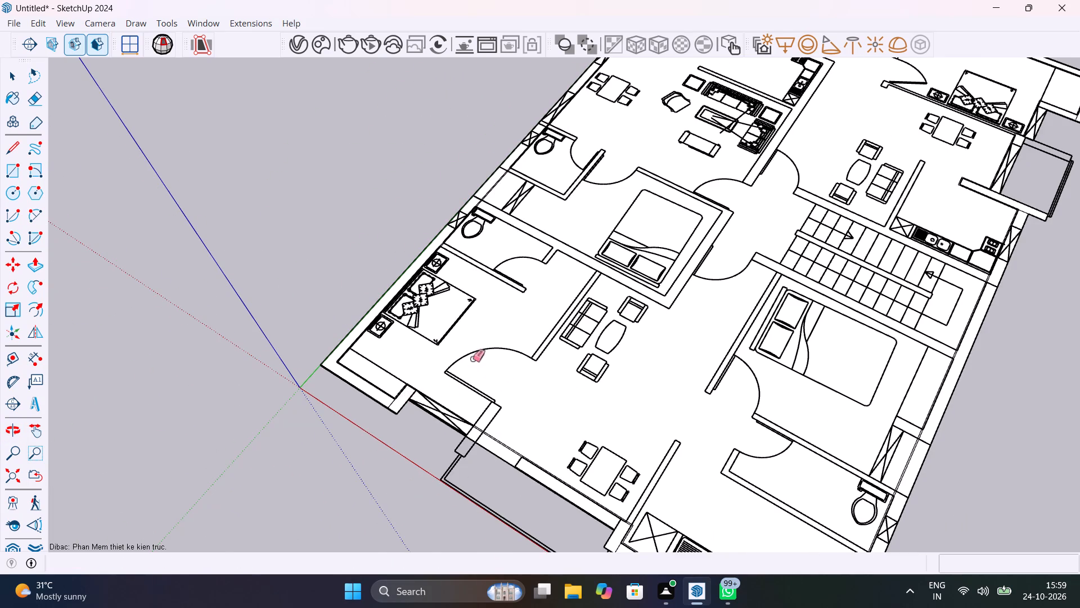
scroll(472, 358, "down", 11)
middle_click_drag(524, 392, 386, 308)
scroll(460, 334, "up", 7)
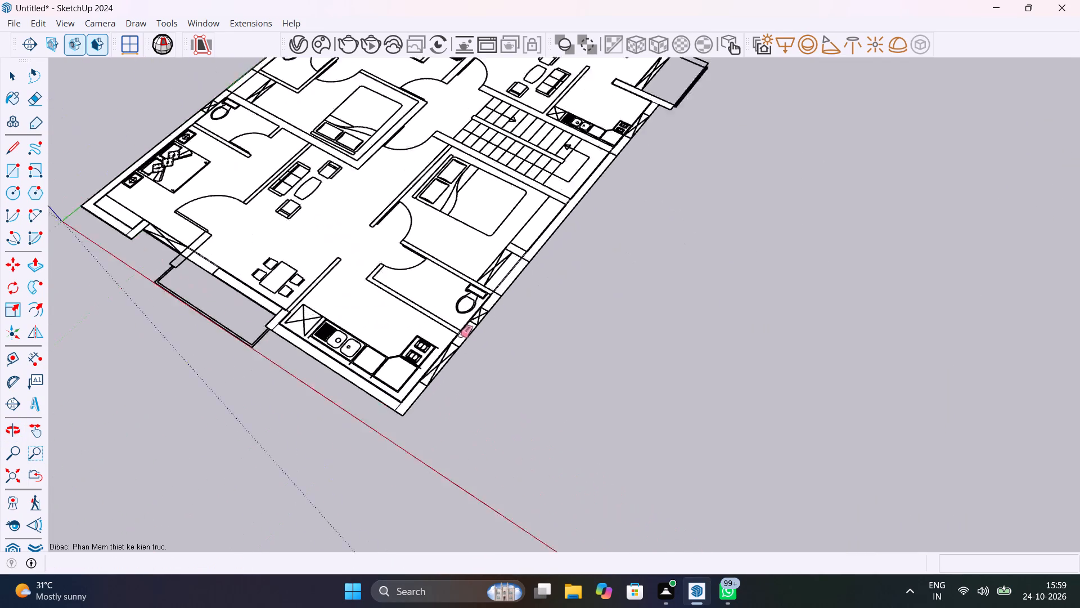
scroll(460, 334, "up", 7)
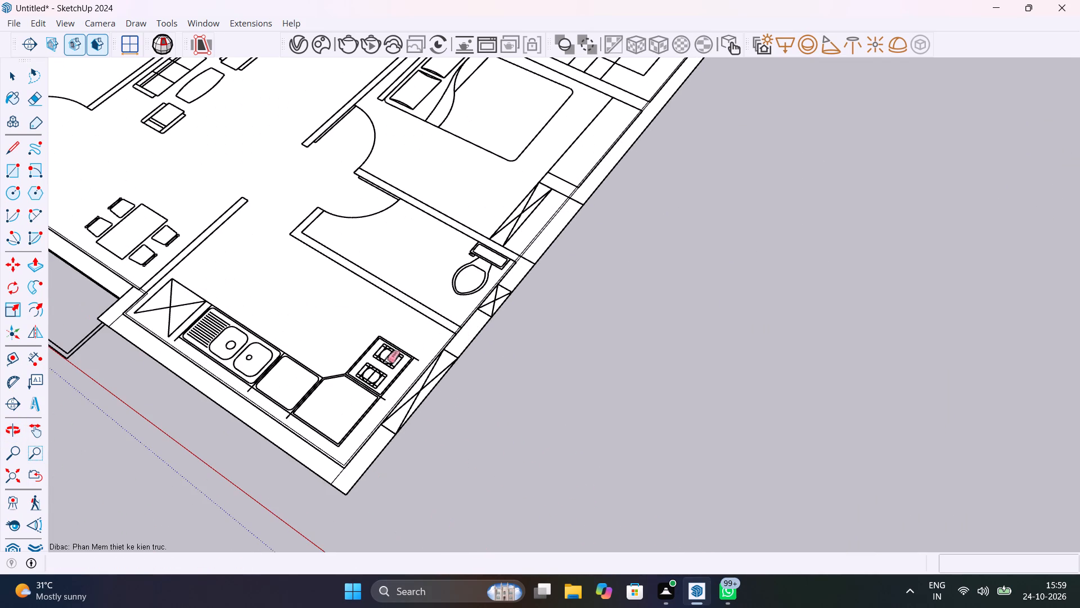
scroll(380, 414, "up", 10)
scroll(386, 414, "down", 5)
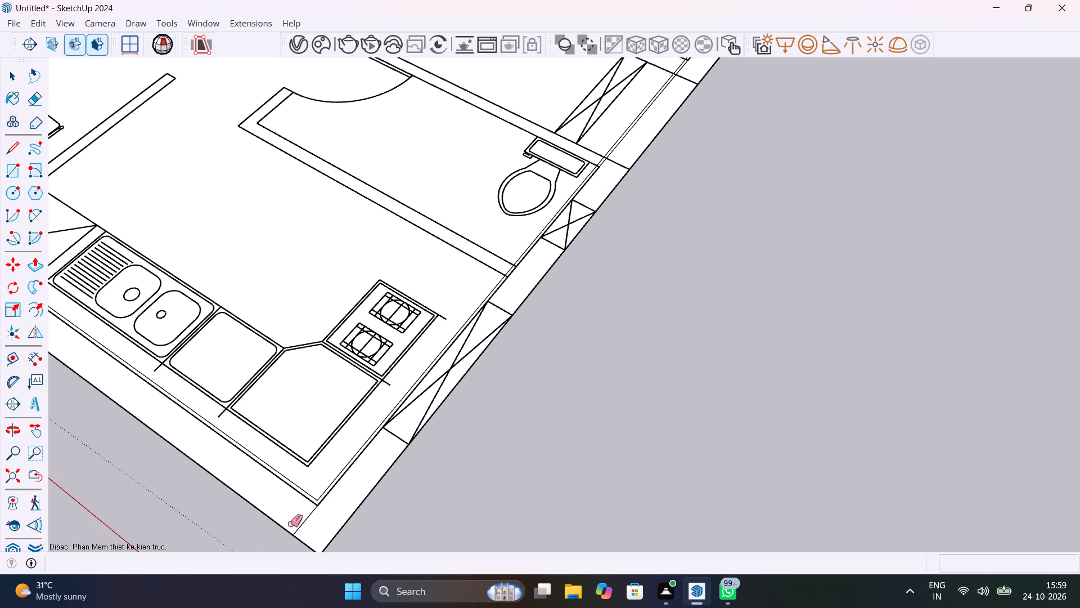
left_click_drag(298, 519, 308, 521)
Erase the dividing line where the kitchen's front wall meets the wall return beside the front balcony.
scroll(308, 521, "down", 11)
scroll(160, 415, "up", 10)
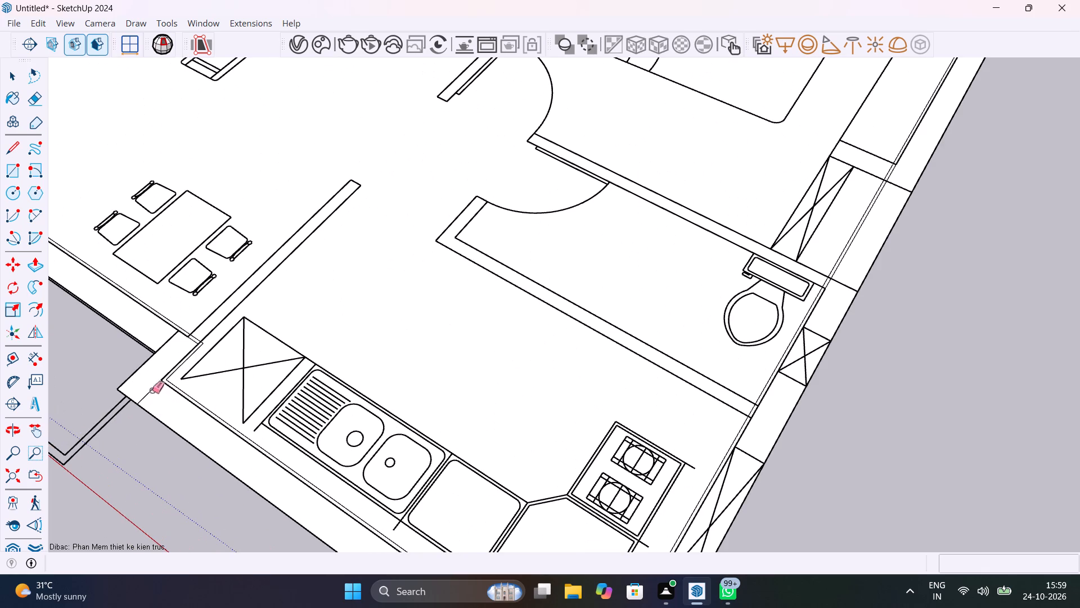
left_click(152, 390)
scroll(158, 348, "down", 13)
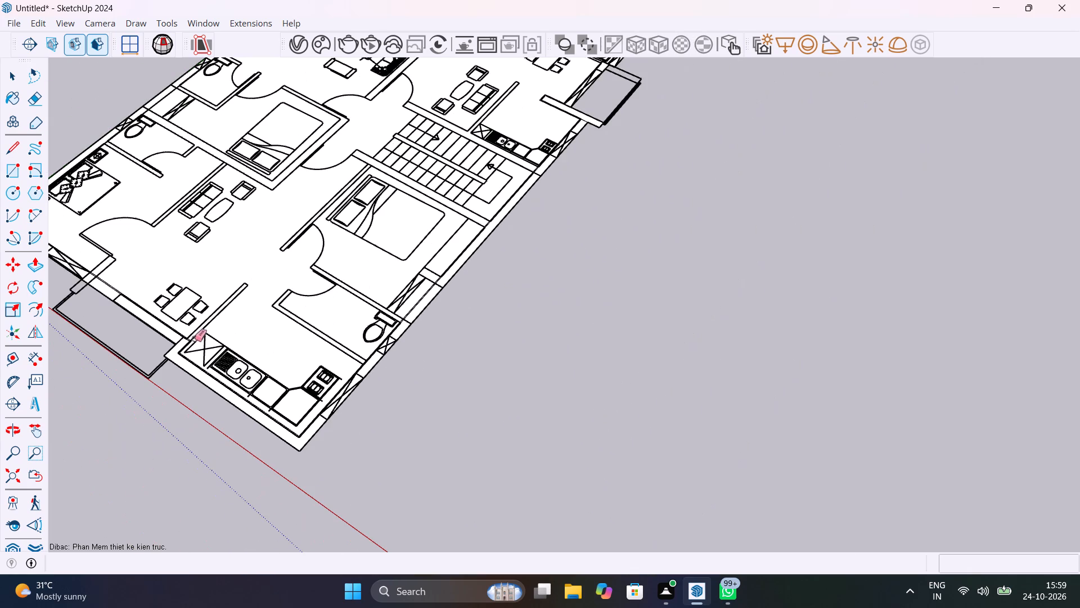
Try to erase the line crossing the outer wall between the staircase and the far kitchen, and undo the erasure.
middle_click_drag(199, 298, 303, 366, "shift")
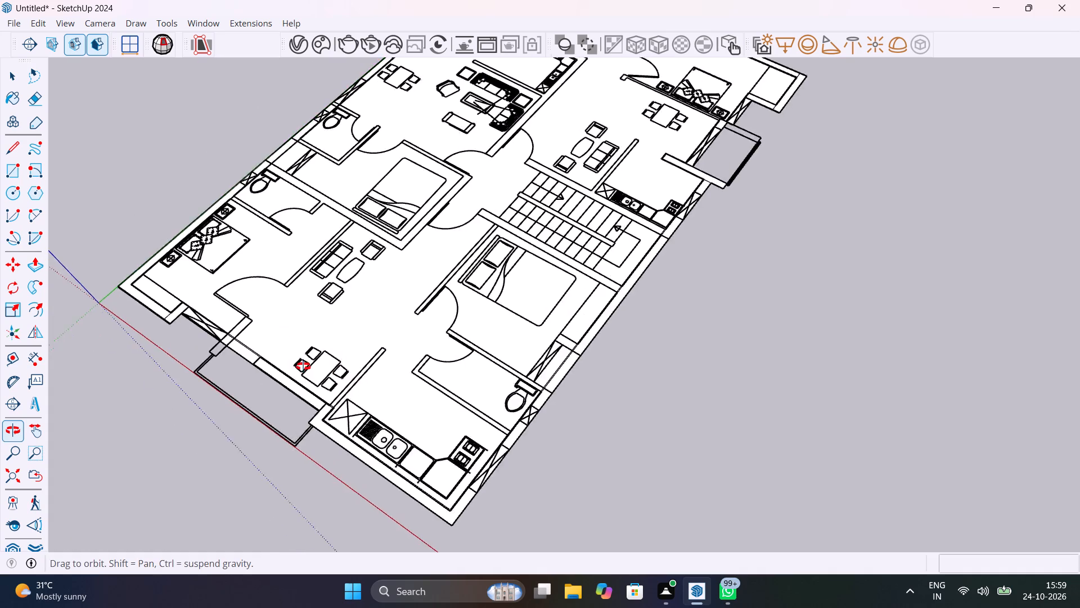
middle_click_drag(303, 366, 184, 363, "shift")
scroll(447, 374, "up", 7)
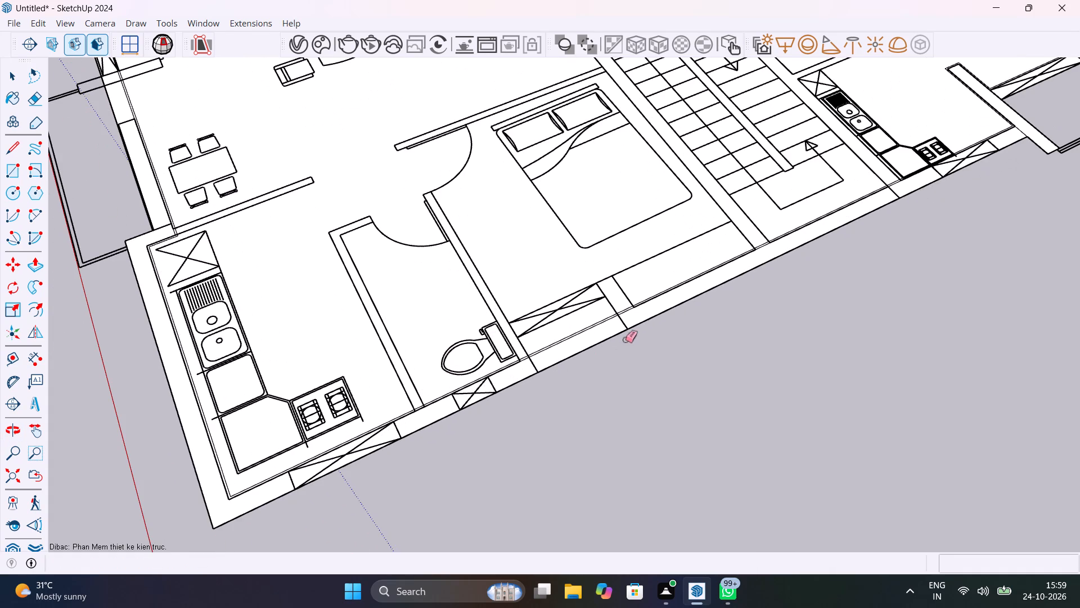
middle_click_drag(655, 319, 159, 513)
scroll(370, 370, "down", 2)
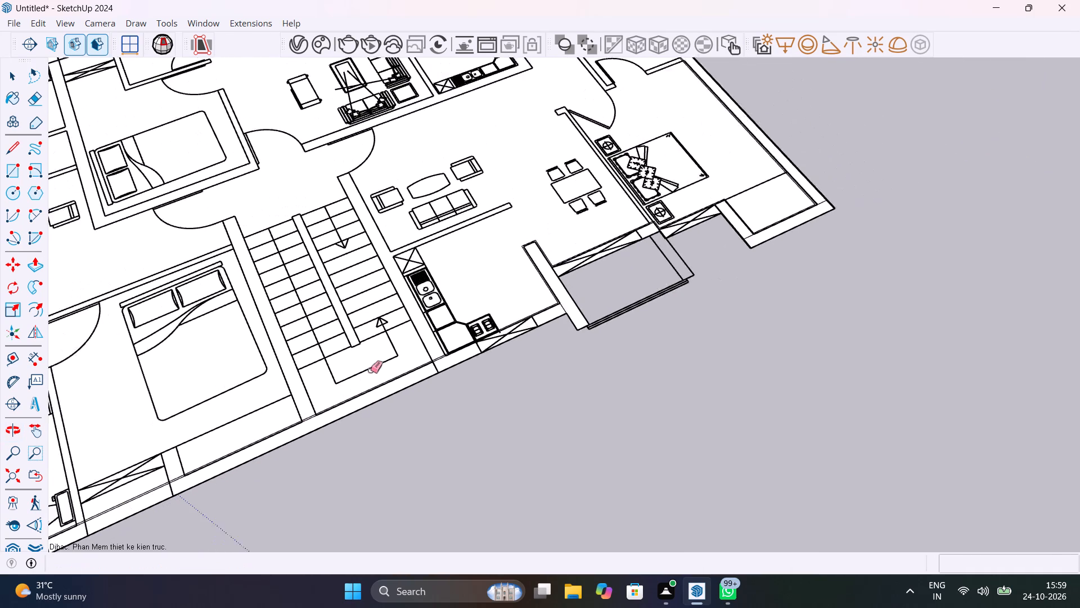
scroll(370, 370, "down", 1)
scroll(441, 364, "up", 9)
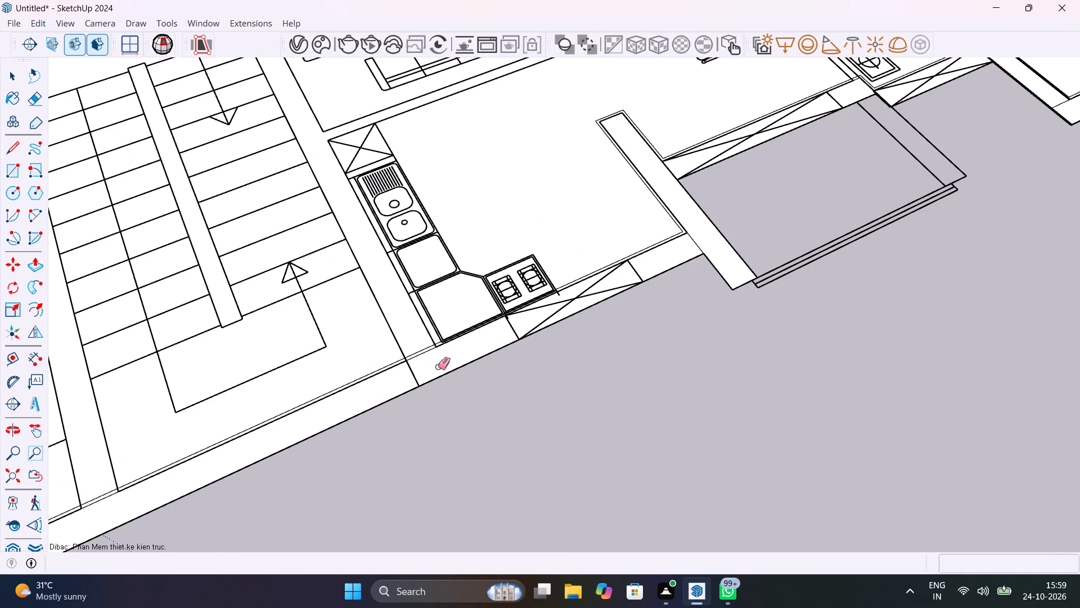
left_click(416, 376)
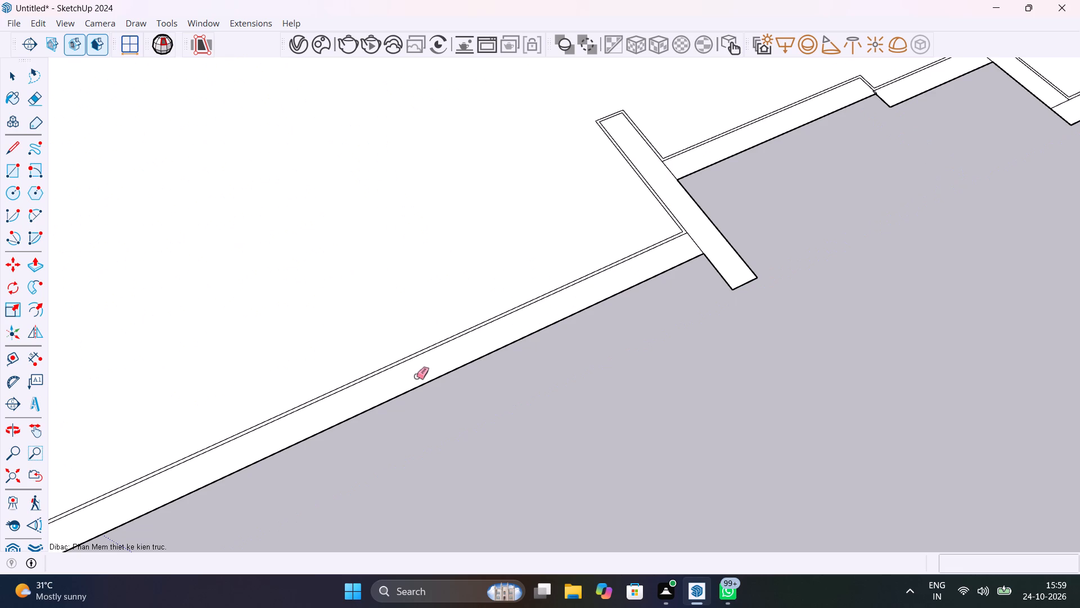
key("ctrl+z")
Erase the dividing lines between the wall rectangles at both outer corners of the balcony beside the far bedroom.
middle_click_drag(664, 323, 598, 537, "shift")
scroll(614, 496, "up", 1, "shift")
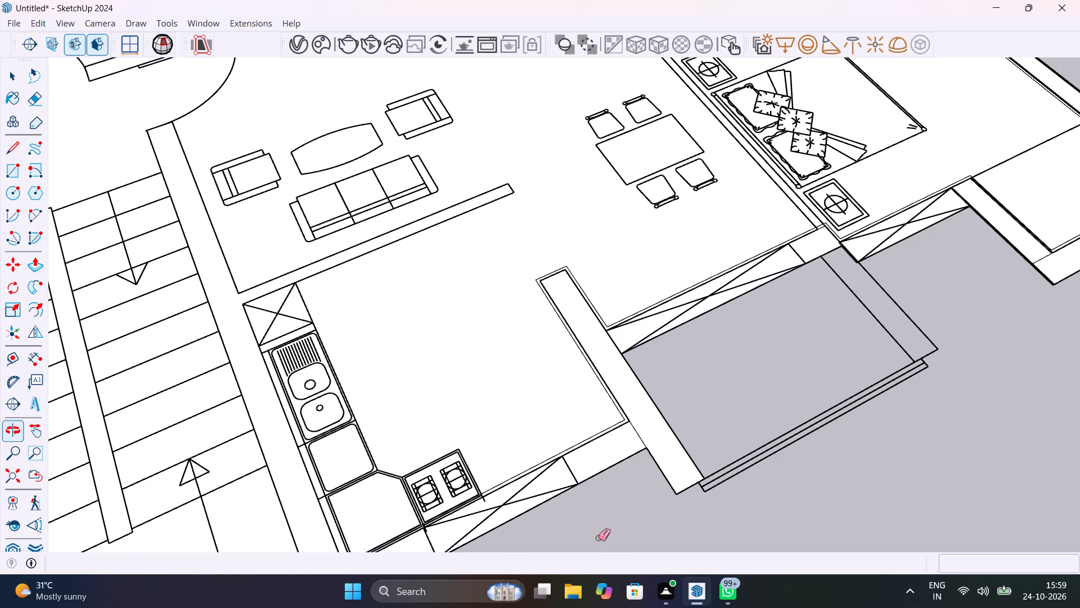
scroll(712, 348, "down", 5)
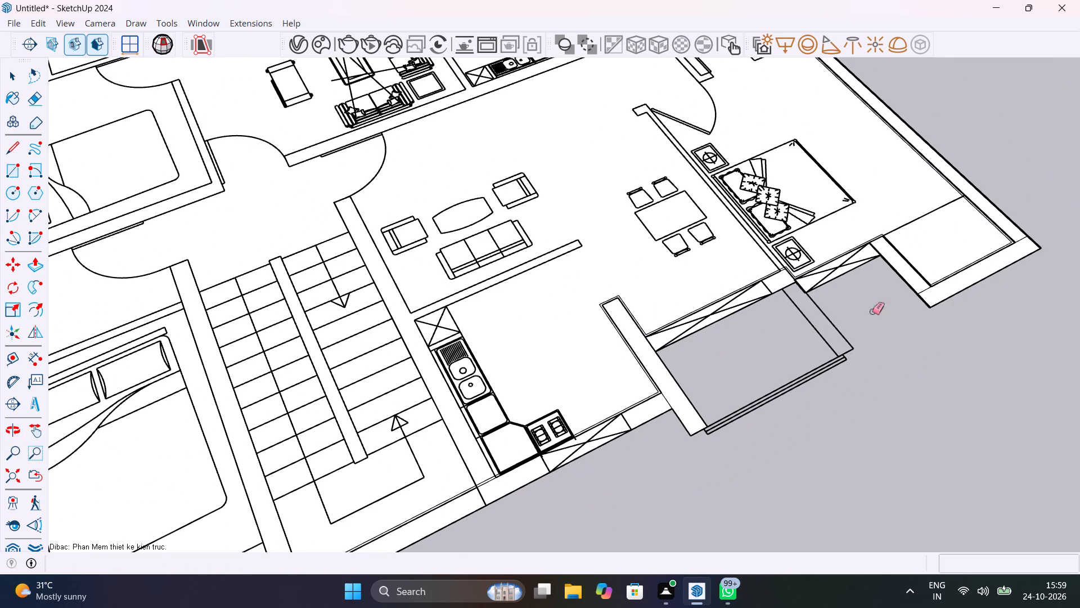
scroll(927, 278, "up", 9)
left_click(926, 301)
scroll(926, 301, "down", 5)
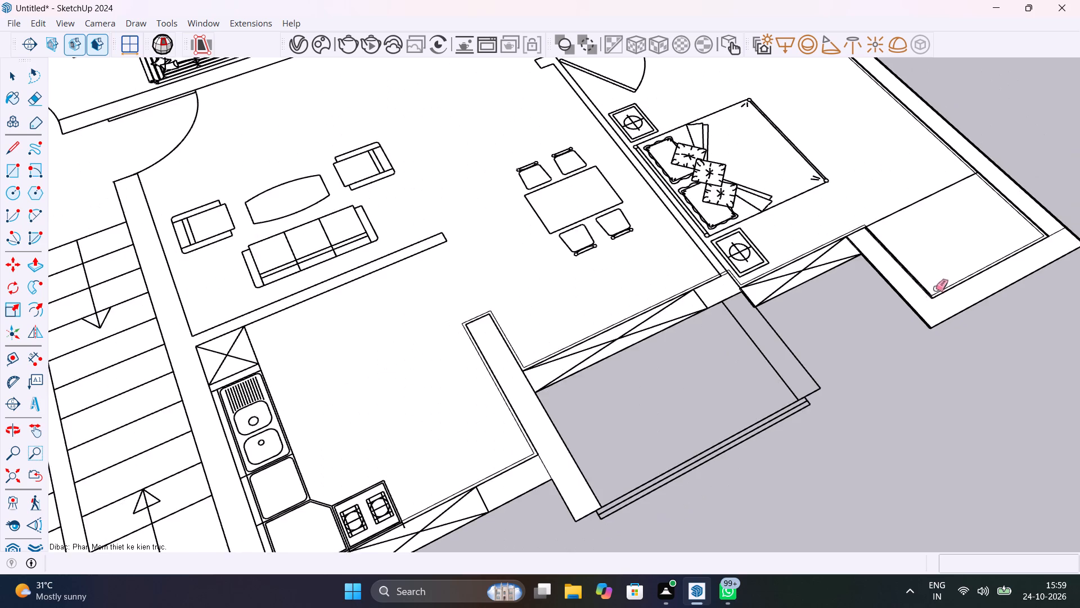
scroll(935, 288, "down", 4)
scroll(1022, 251, "up", 8)
left_click(1036, 241)
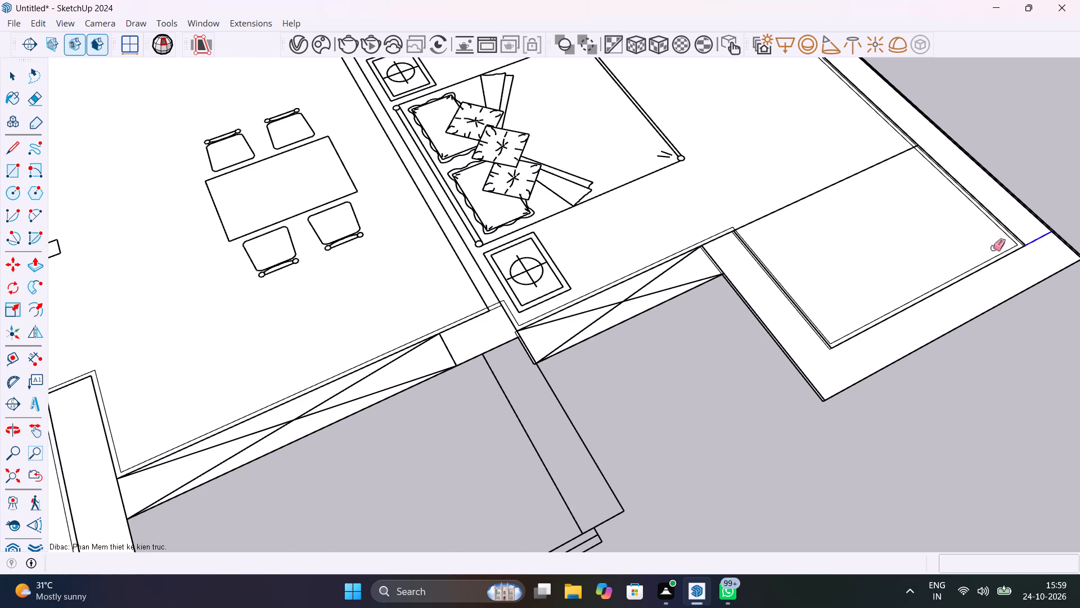
Inspect the outer wall beside the two adjoining bathrooms for leftover dividing lines between the traced wall rectangles.
scroll(980, 239, "down", 20)
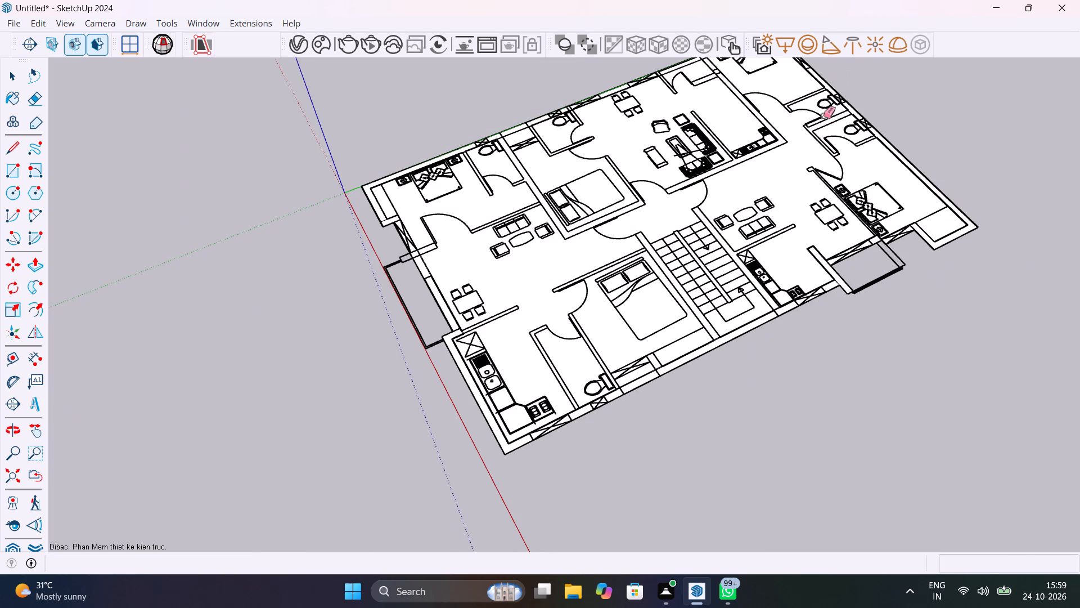
middle_click_drag(823, 117, 767, 334, "shift")
scroll(784, 329, "up", 16)
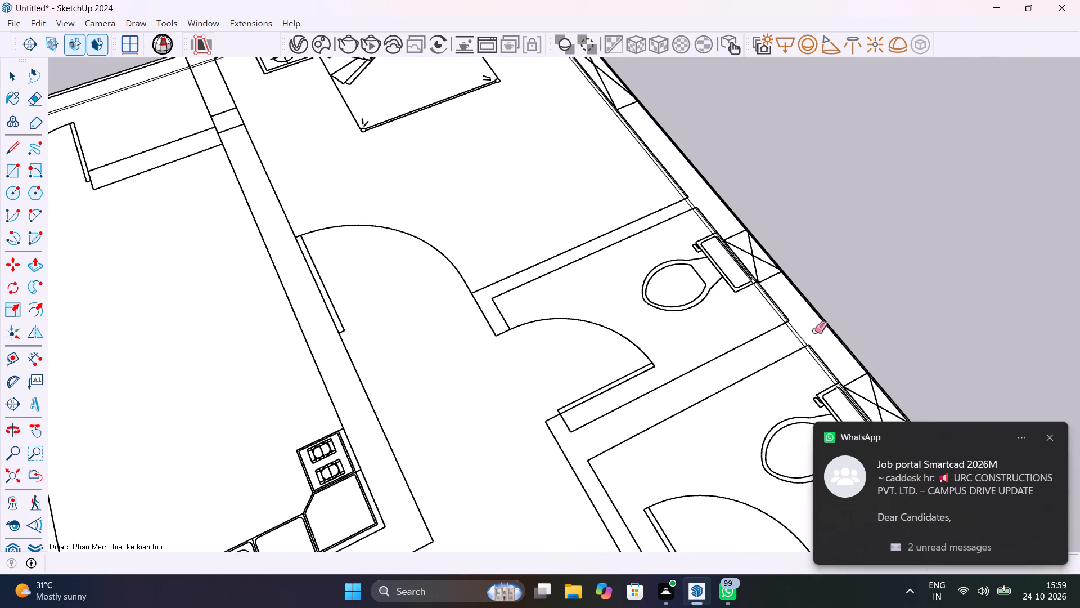
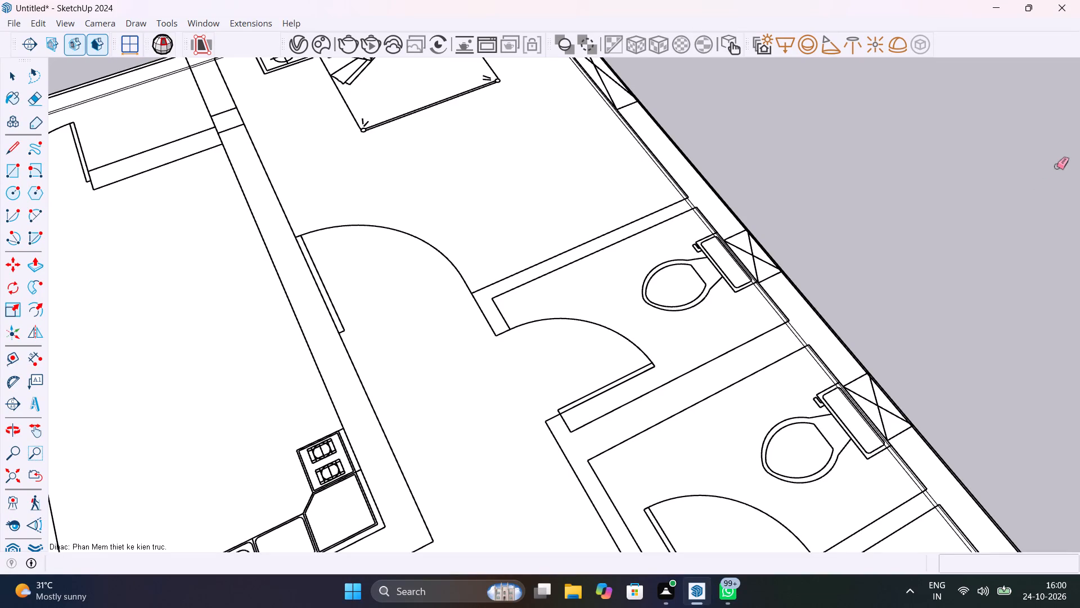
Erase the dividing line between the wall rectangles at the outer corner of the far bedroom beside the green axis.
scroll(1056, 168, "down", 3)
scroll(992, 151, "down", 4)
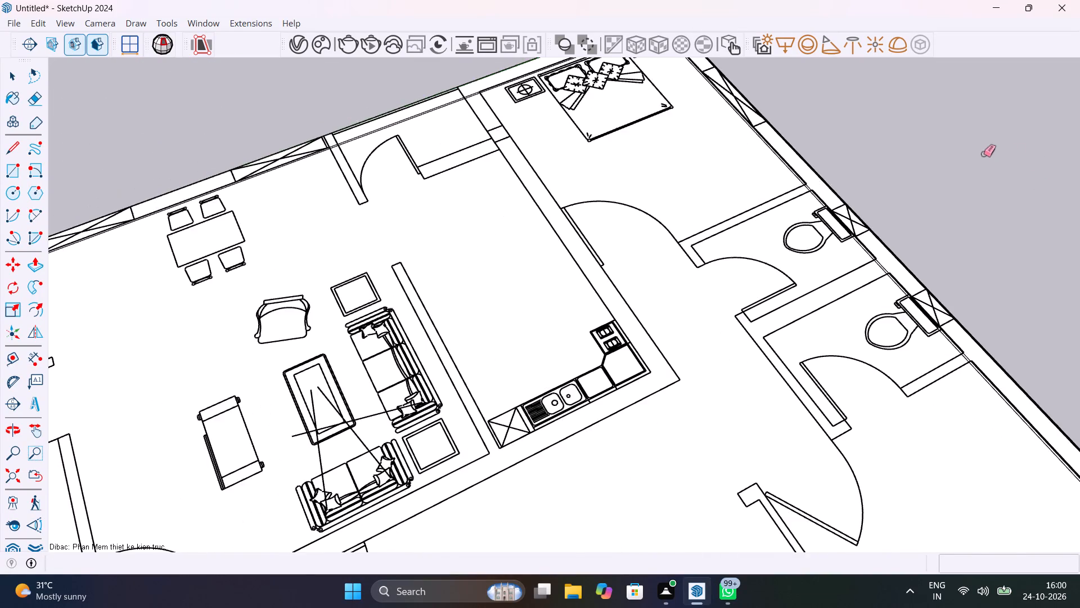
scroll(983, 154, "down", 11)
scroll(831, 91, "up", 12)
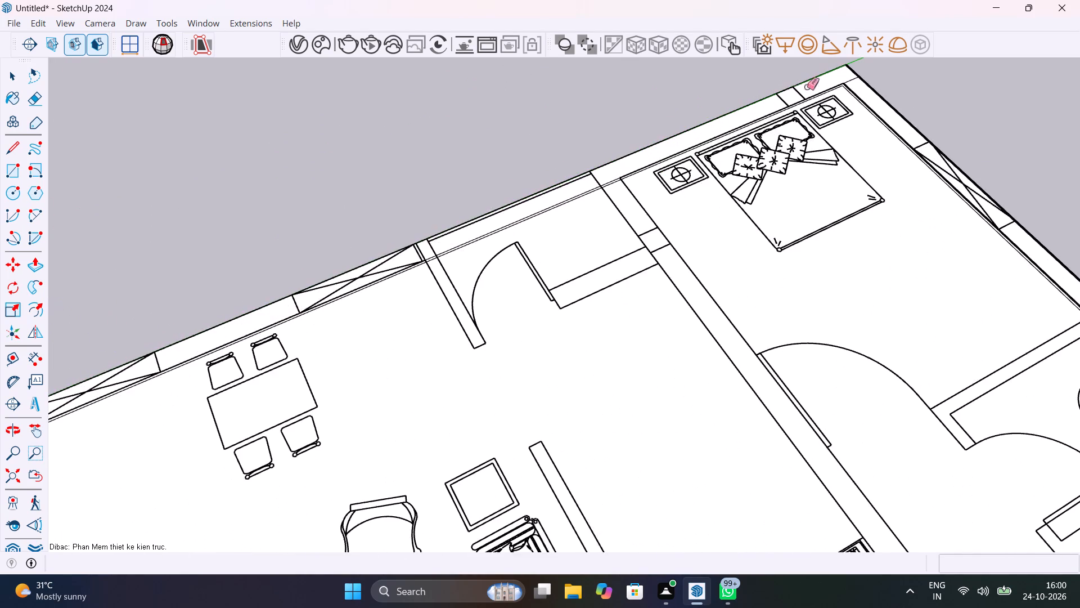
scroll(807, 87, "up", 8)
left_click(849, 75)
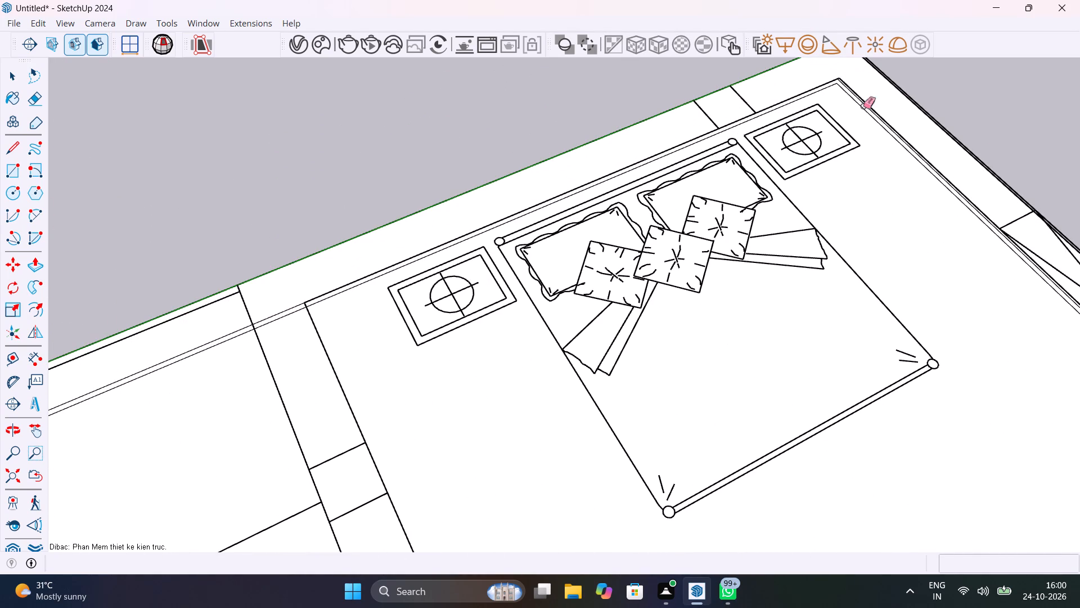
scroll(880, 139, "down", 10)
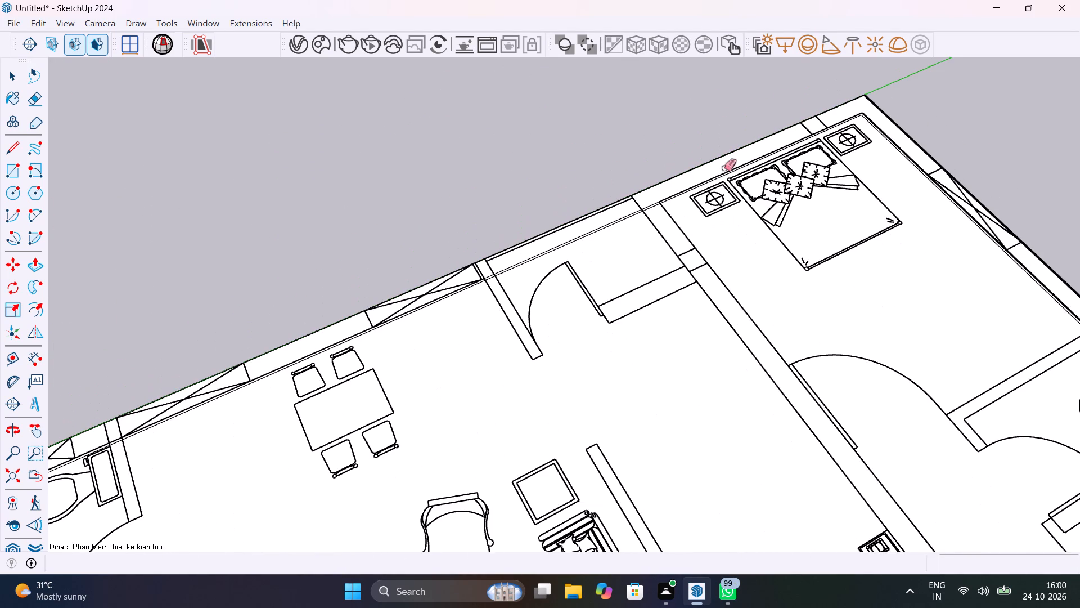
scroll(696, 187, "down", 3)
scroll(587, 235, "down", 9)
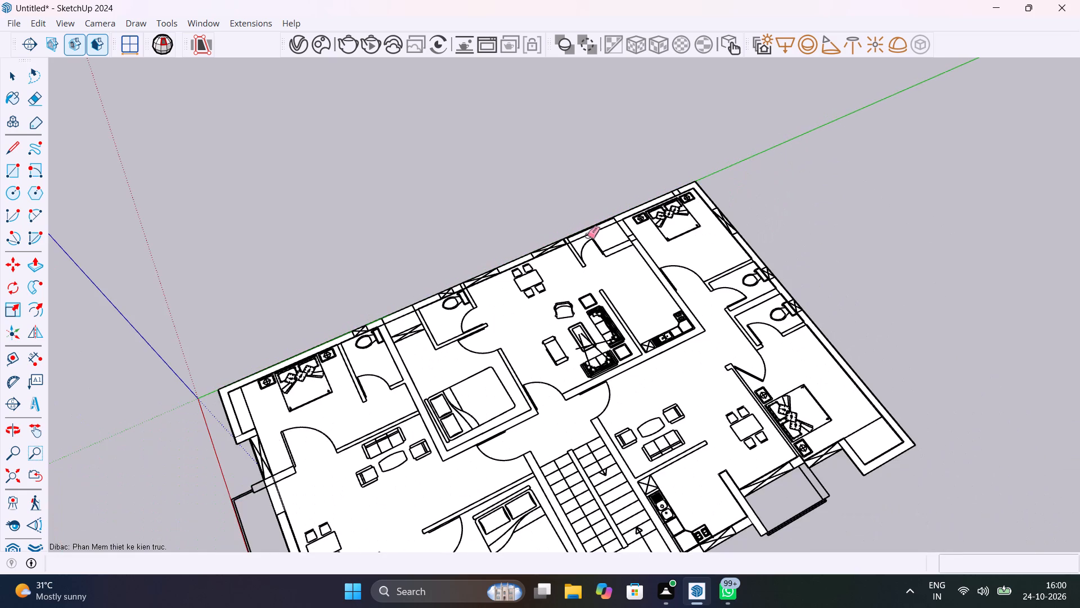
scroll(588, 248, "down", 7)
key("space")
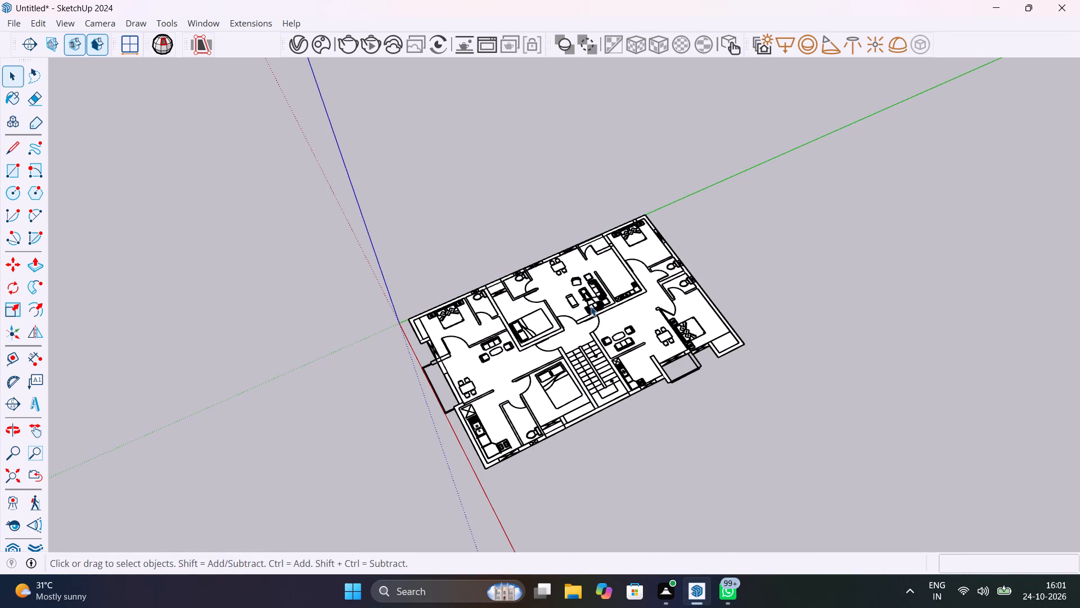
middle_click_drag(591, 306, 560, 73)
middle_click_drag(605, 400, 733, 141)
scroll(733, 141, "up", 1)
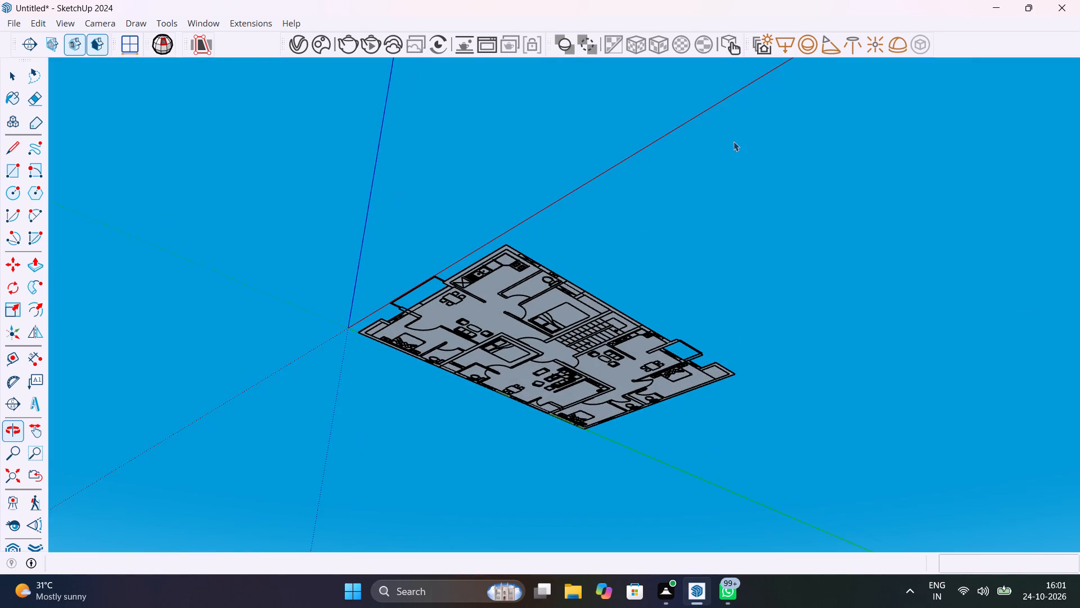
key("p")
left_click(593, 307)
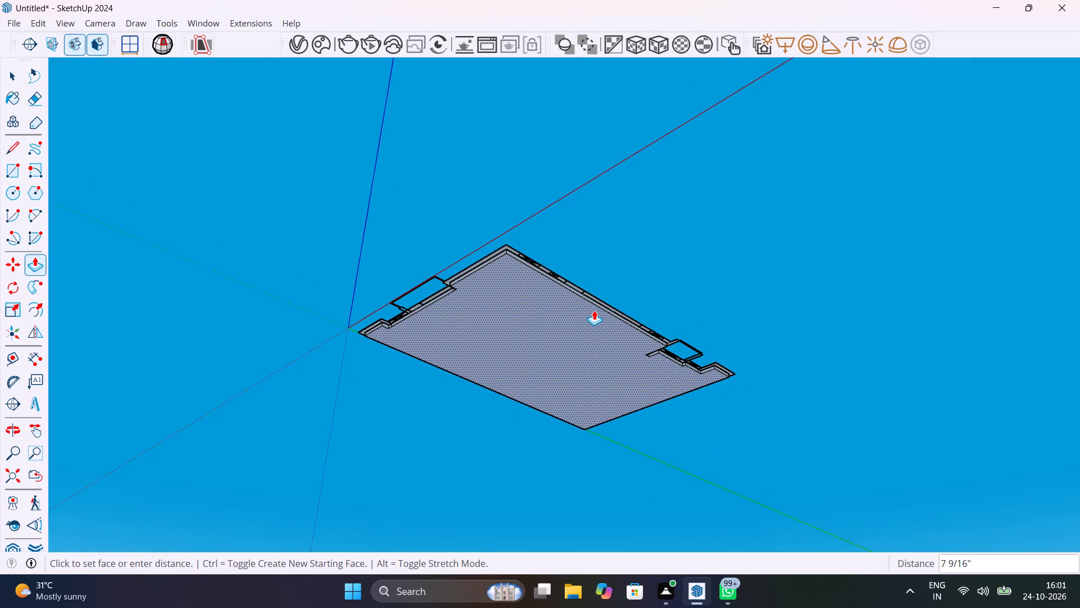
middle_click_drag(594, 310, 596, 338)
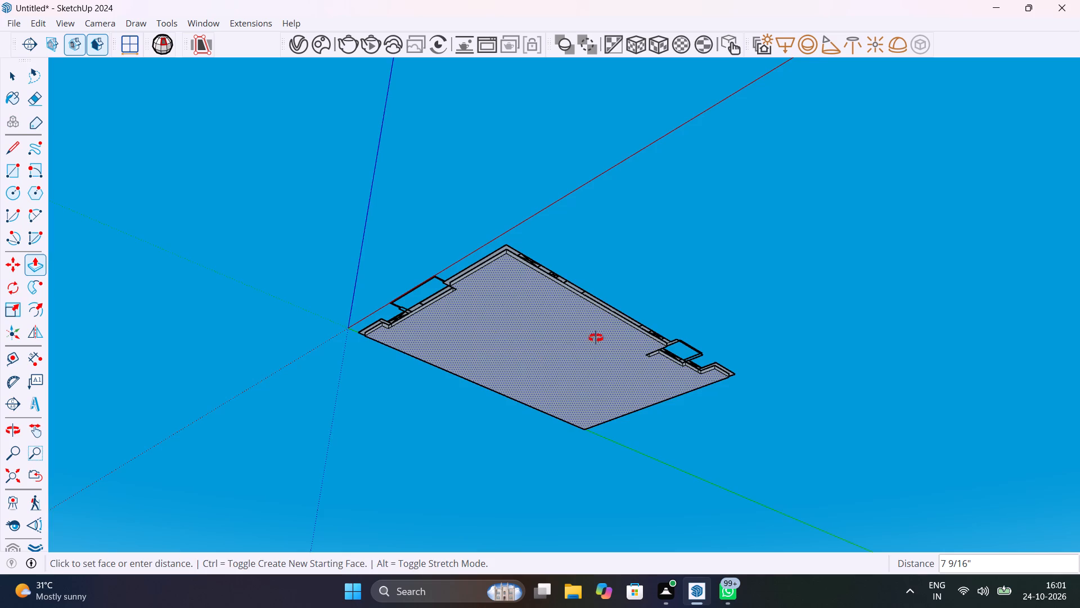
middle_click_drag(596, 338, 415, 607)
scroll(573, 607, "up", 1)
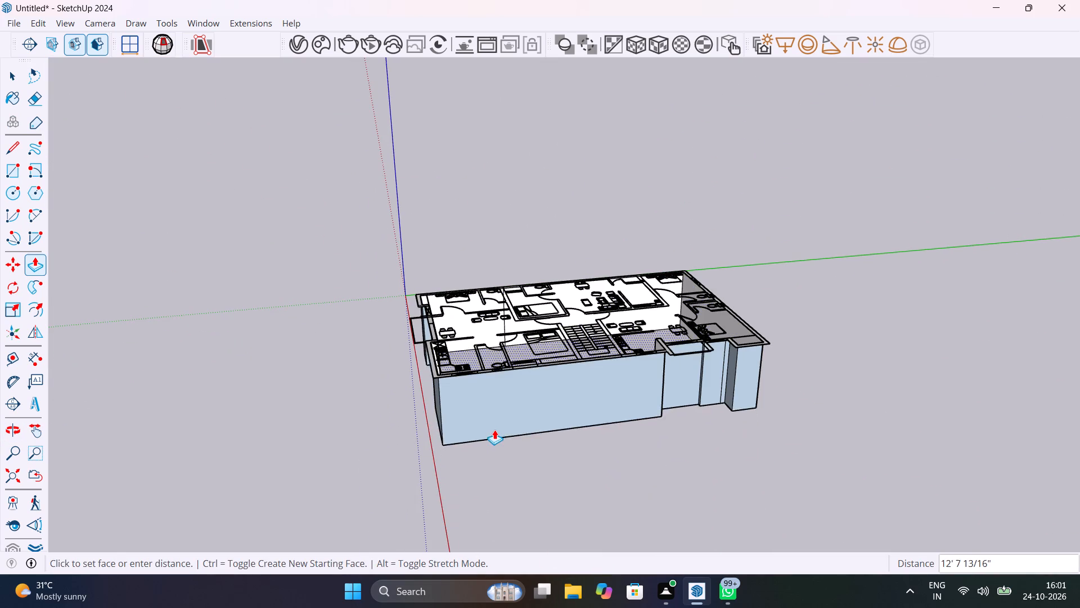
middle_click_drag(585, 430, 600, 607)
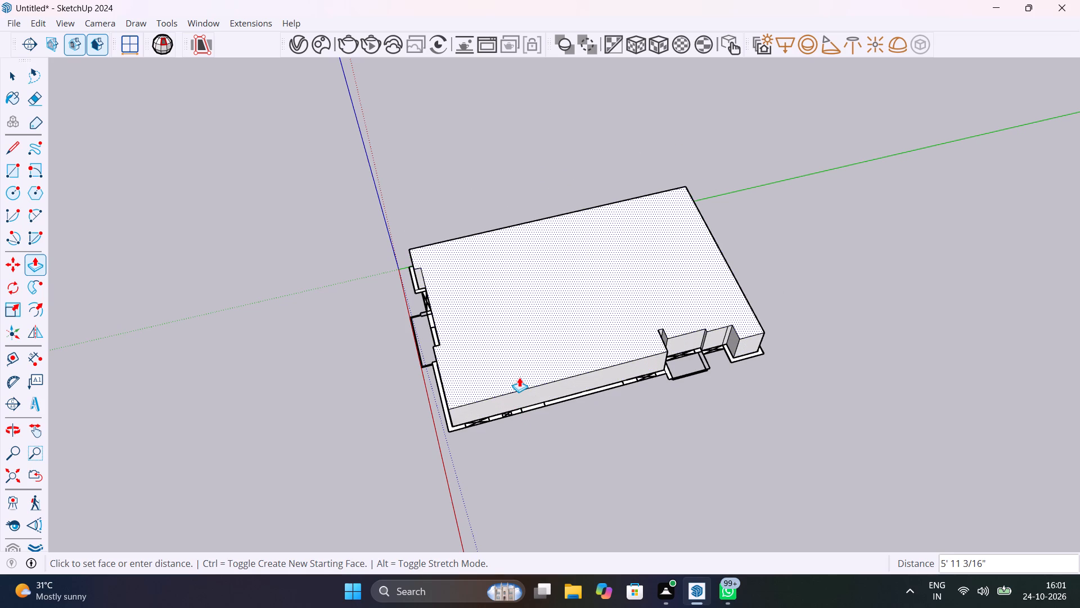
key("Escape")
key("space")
Delete the entire floor plan, including the imported drawing and all the traced wall faces.
left_click(889, 425)
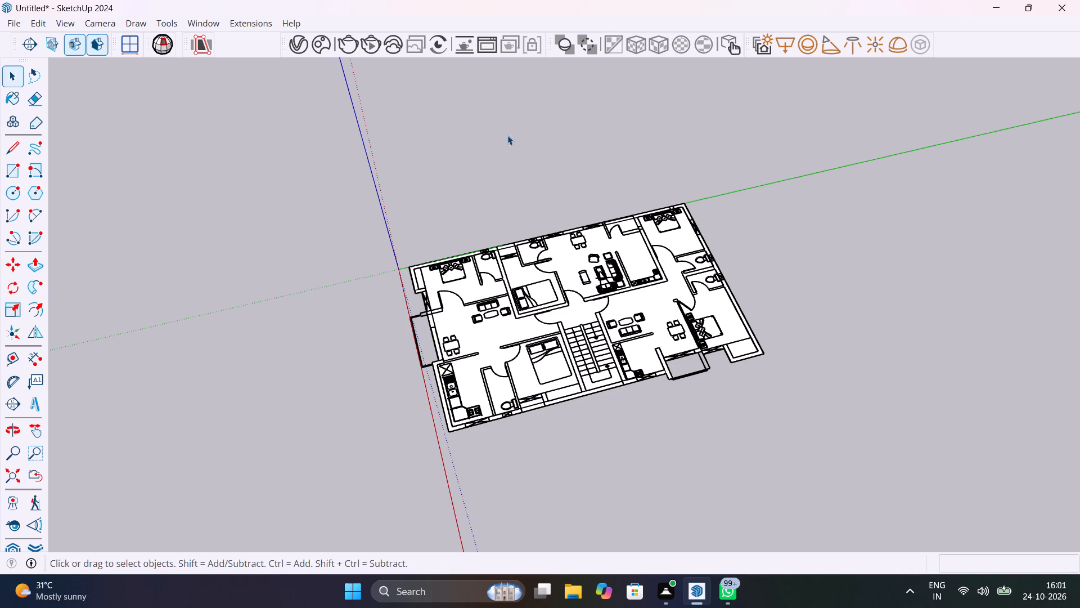
left_click_drag(477, 110, 841, 500)
left_click_drag(946, 486, 878, 417)
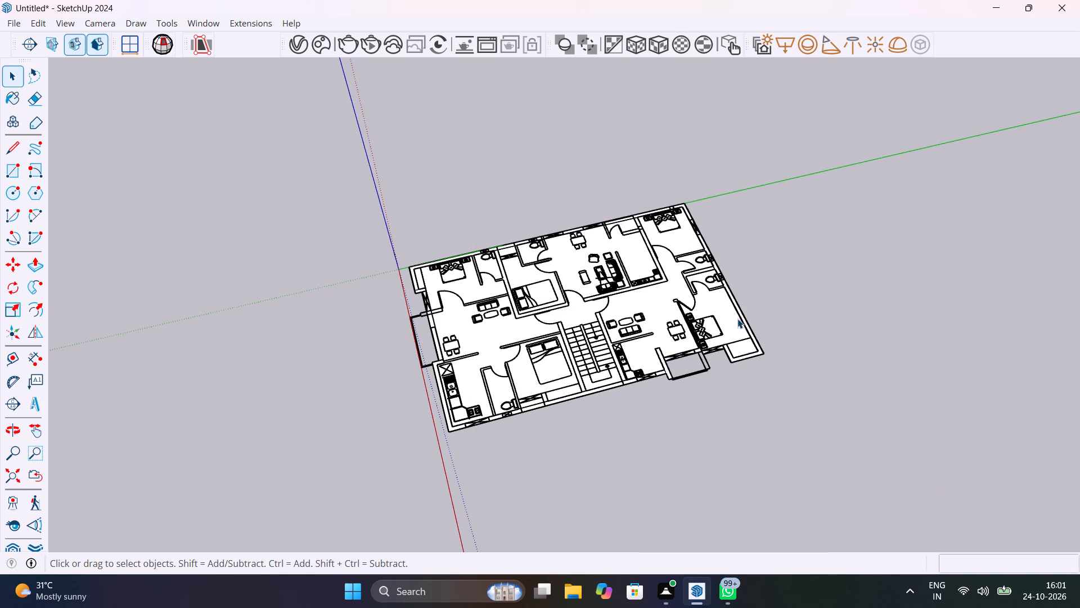
left_click_drag(906, 455, 220, 180)
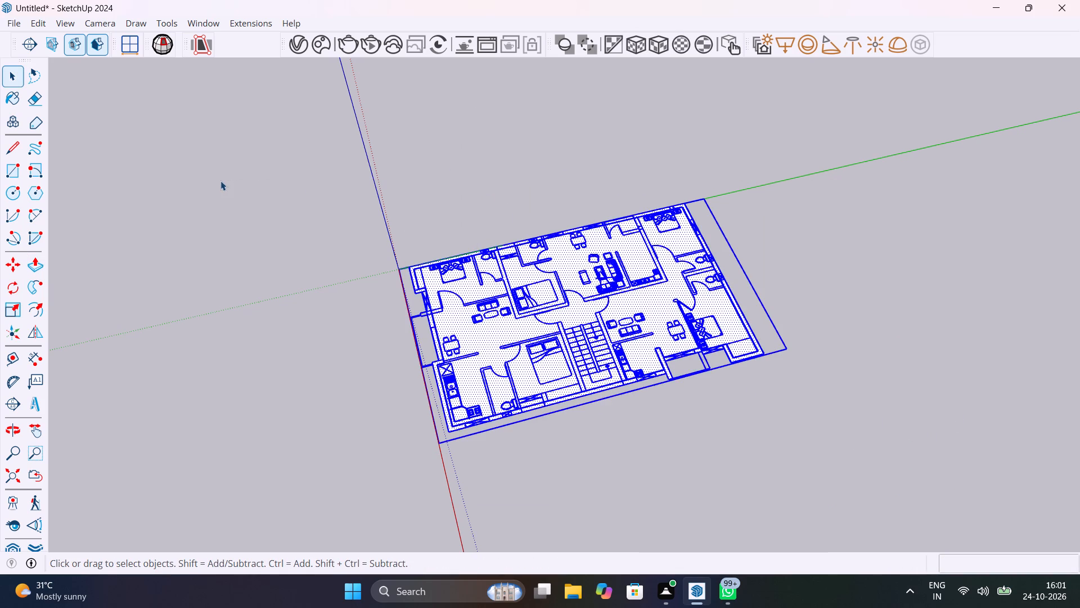
key("Delete")
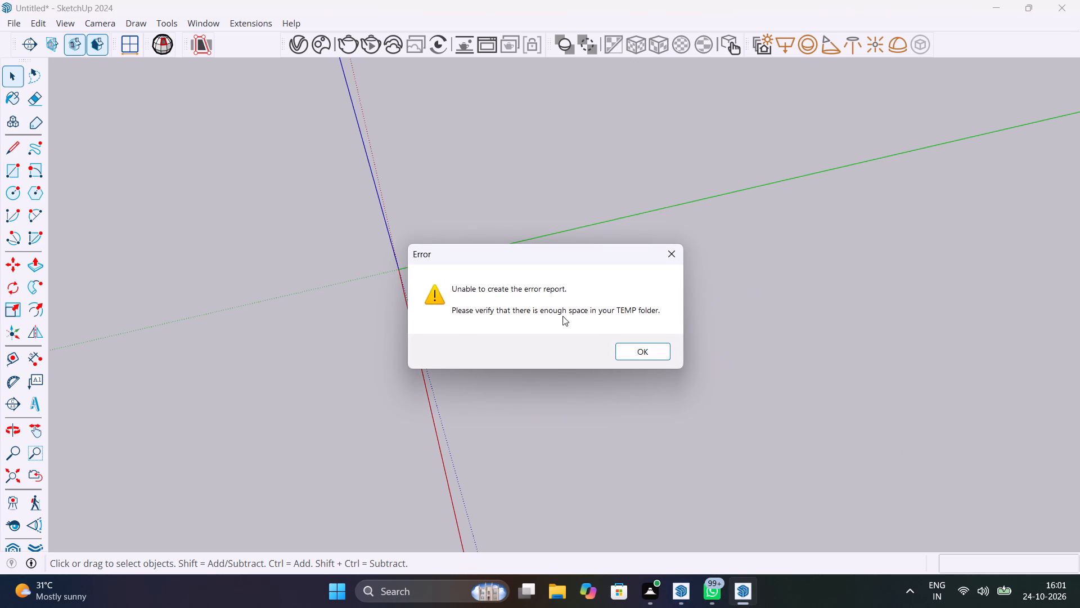
left_click(647, 356)
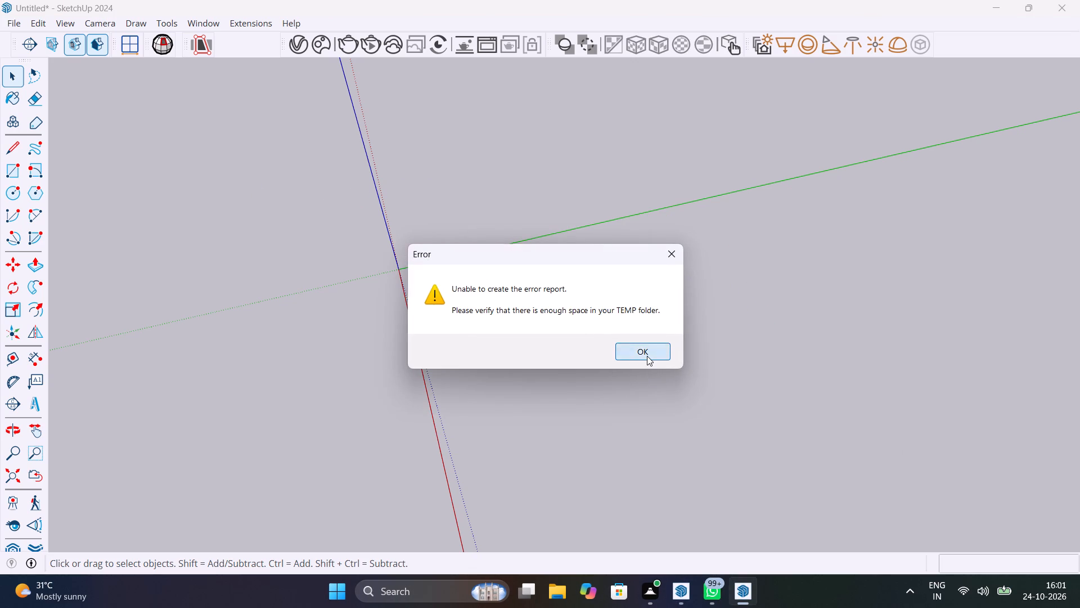
scroll(545, 315, "down", 4)
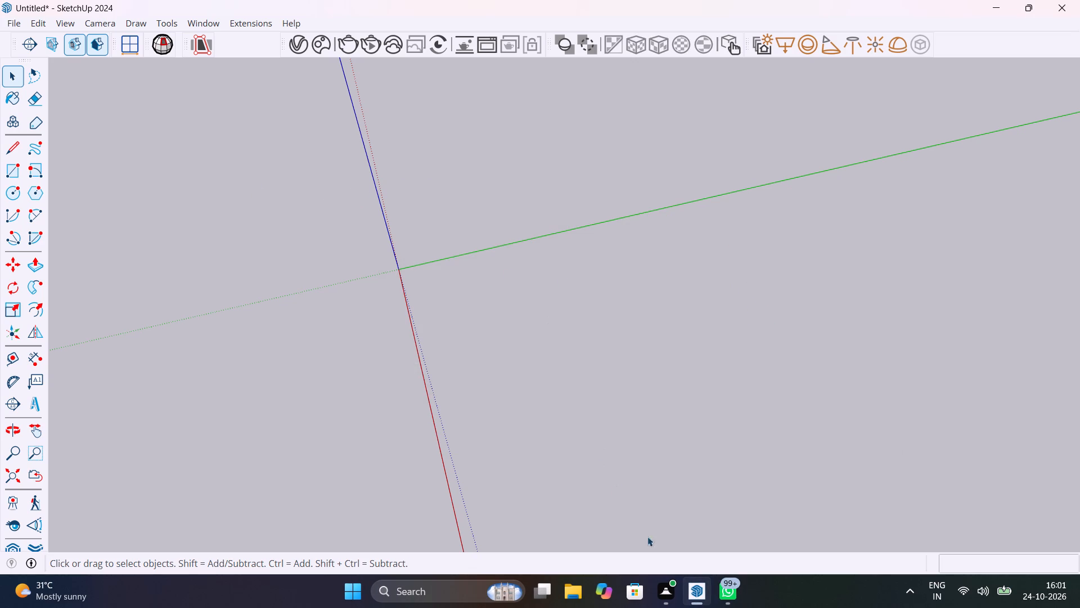
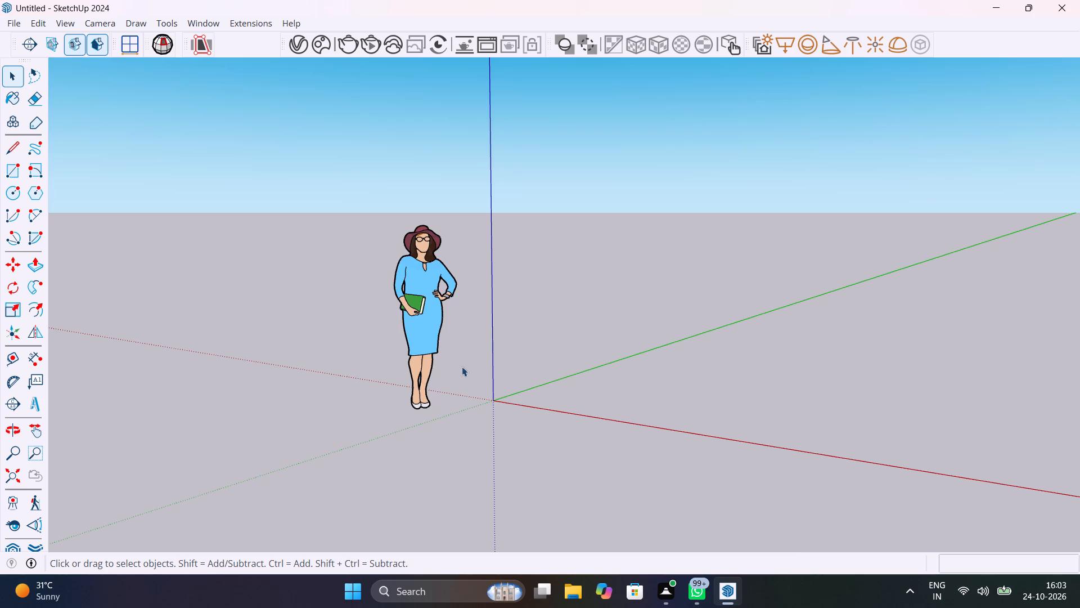
Draw a 10' by 10' rectangle on the ground near the origin, between the red and green axes.
scroll(484, 359, "down", 3)
middle_click_drag(530, 405, 636, 430)
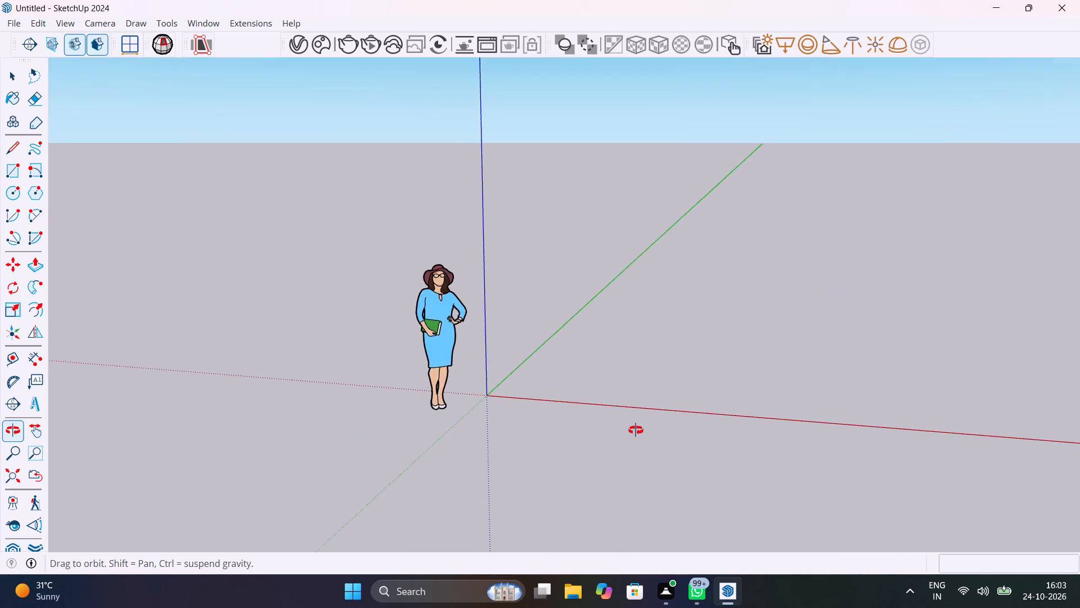
middle_click_drag(636, 430, 661, 448)
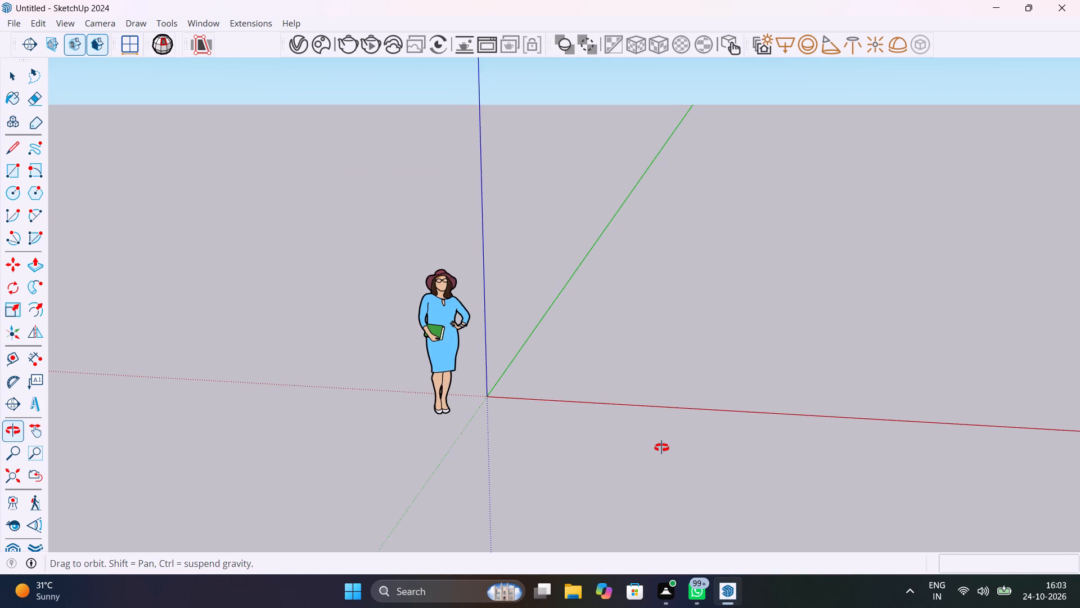
middle_click_drag(661, 448, 628, 430)
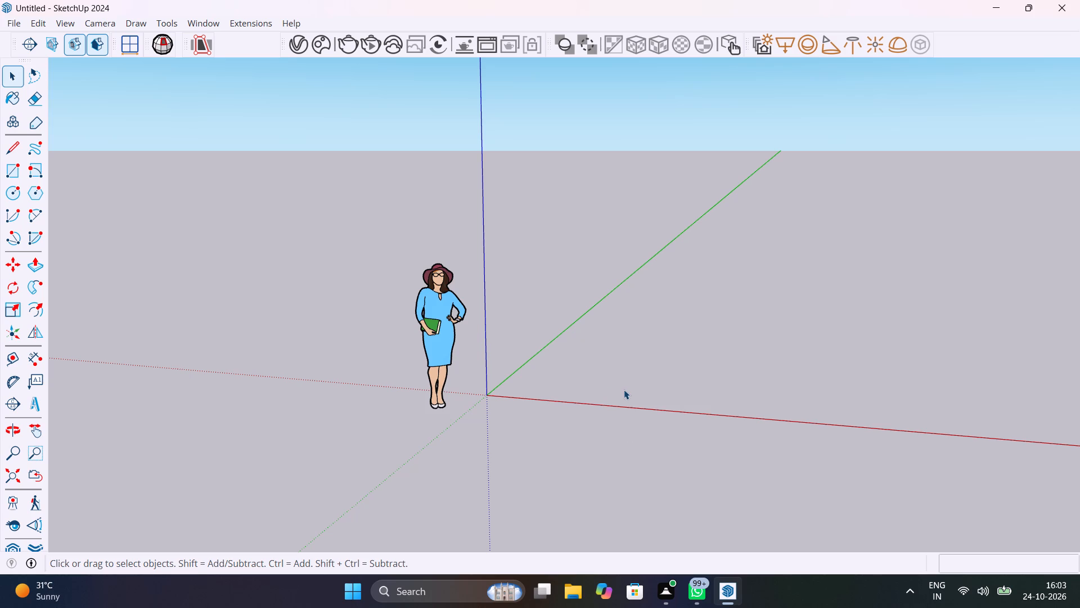
key("r")
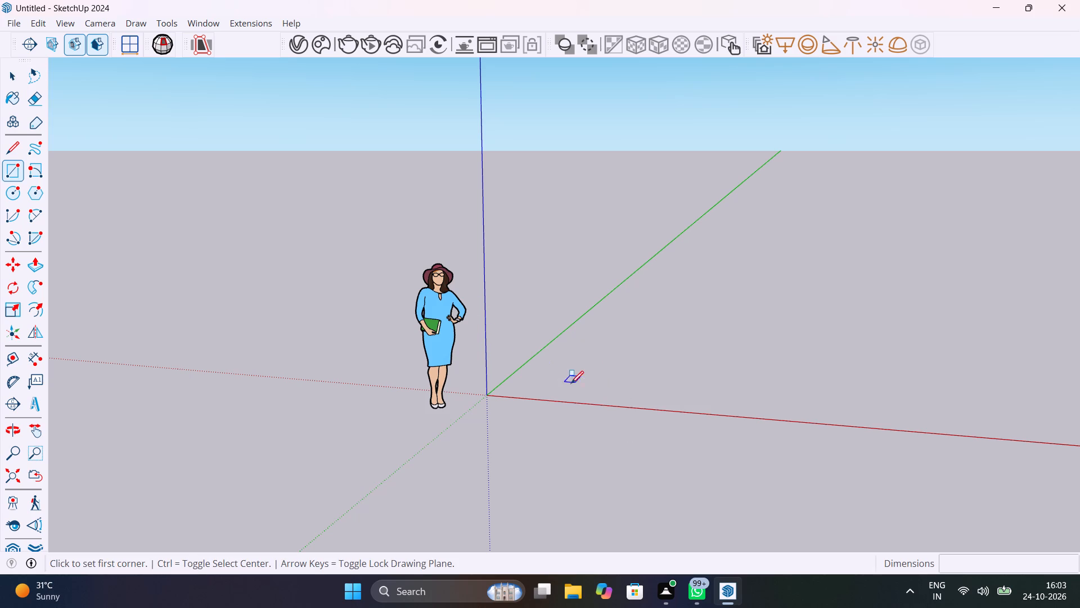
left_click(552, 385)
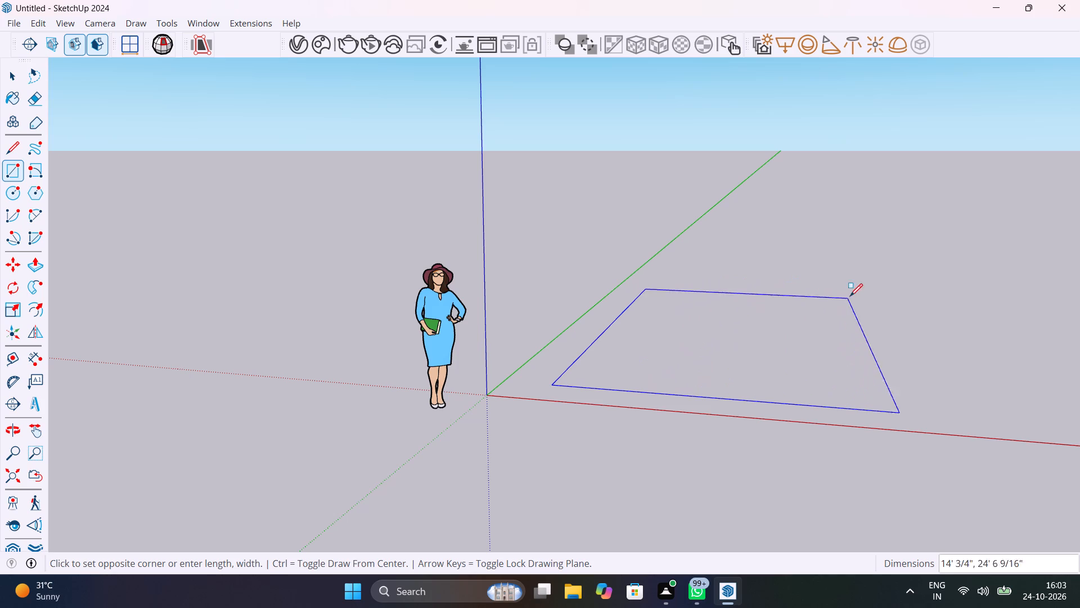
type("10'")
key("comma")
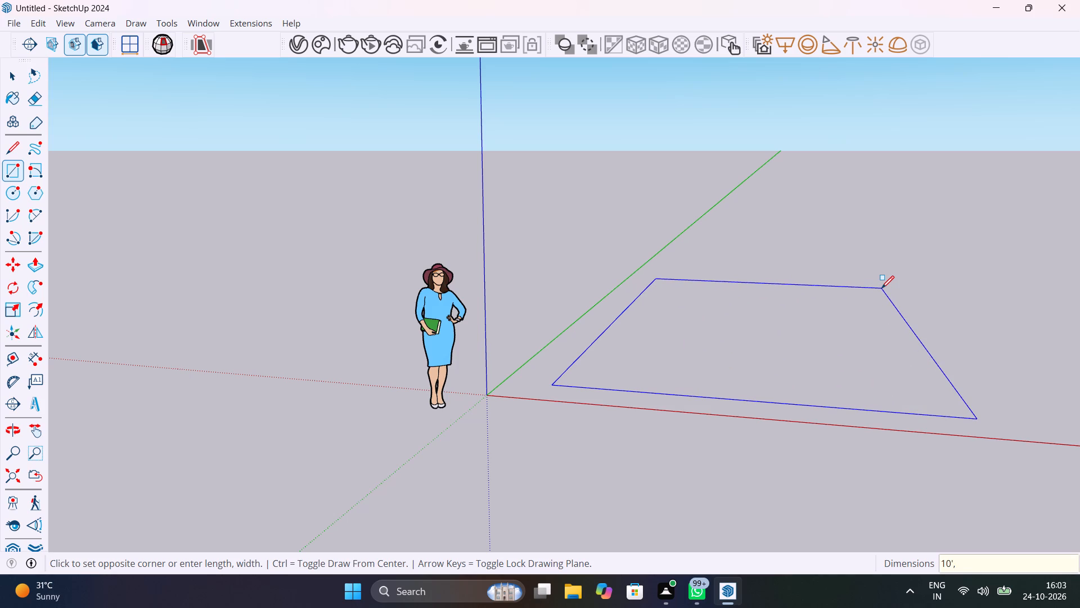
type("10'")
key("Return")
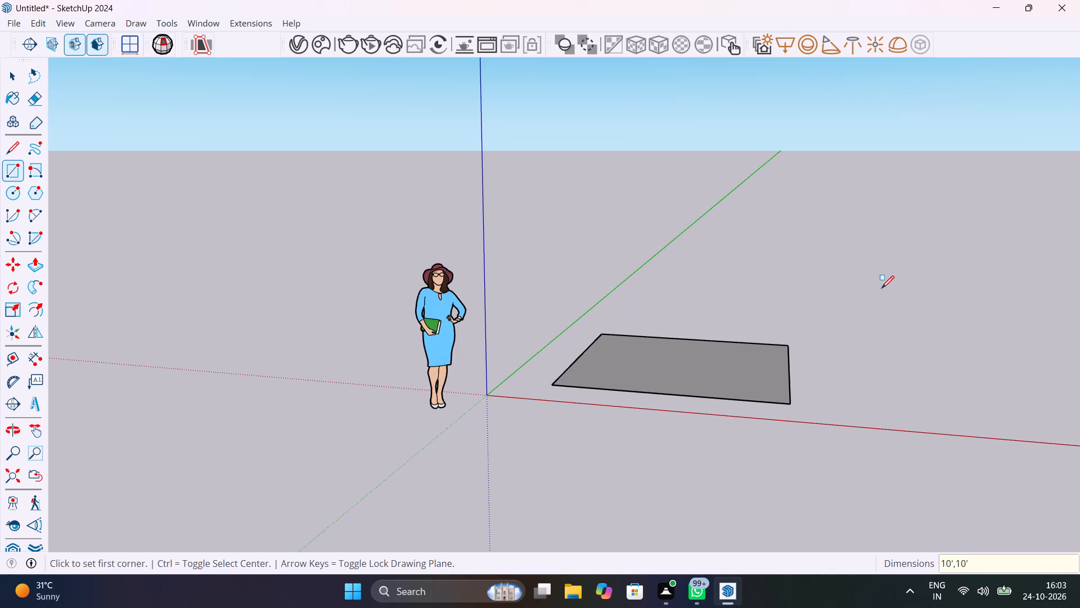
Push/Pull the square face up 6" to form a floor slab.
middle_click_drag(813, 372, 784, 490)
key("space")
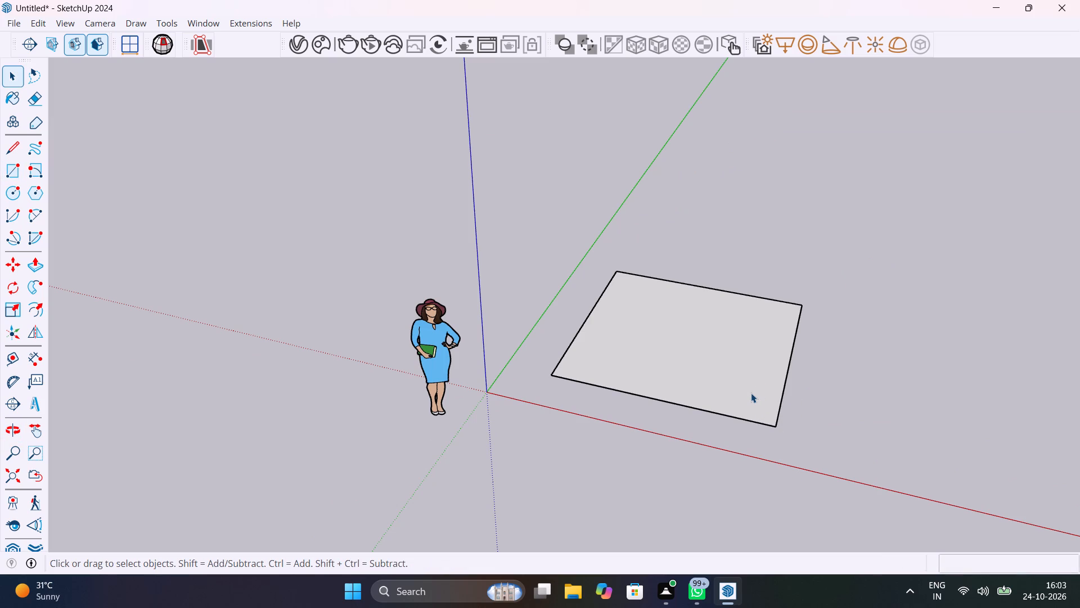
key("p")
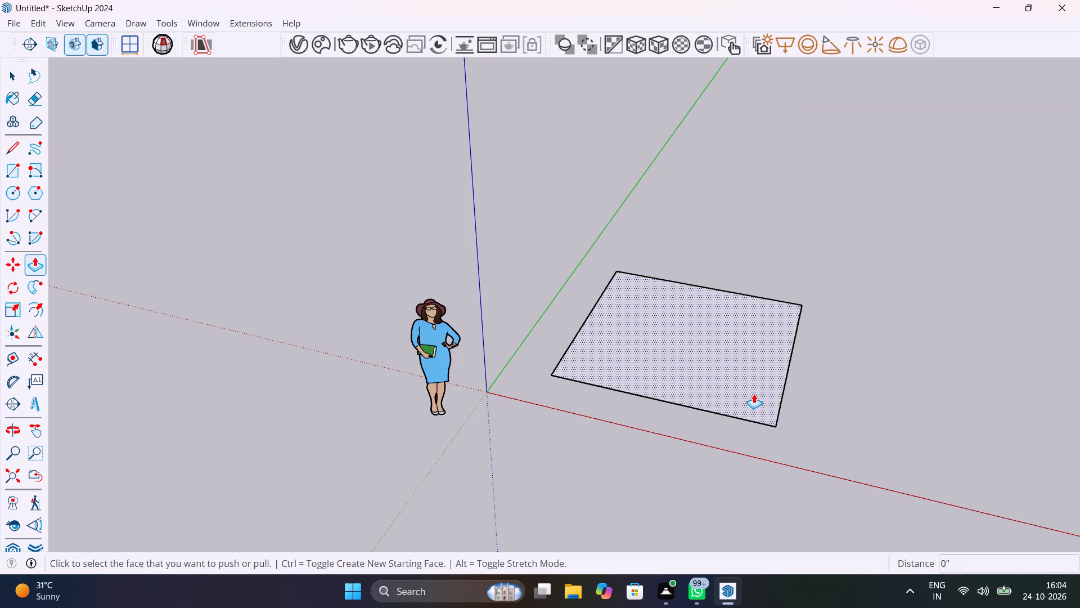
left_click(744, 391)
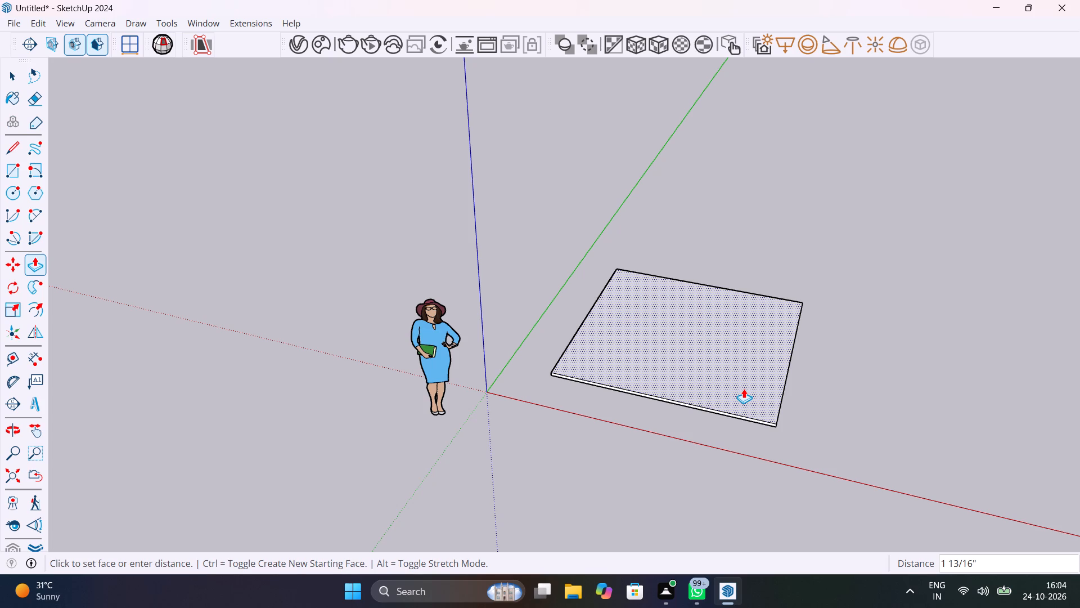
type("6\"")
key("Return")
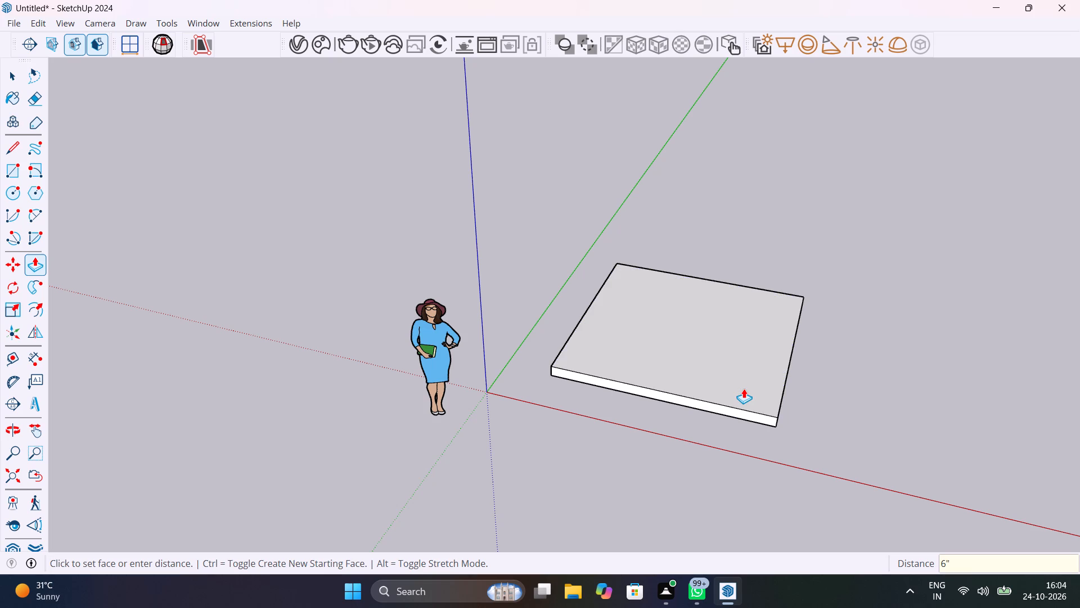
key("space")
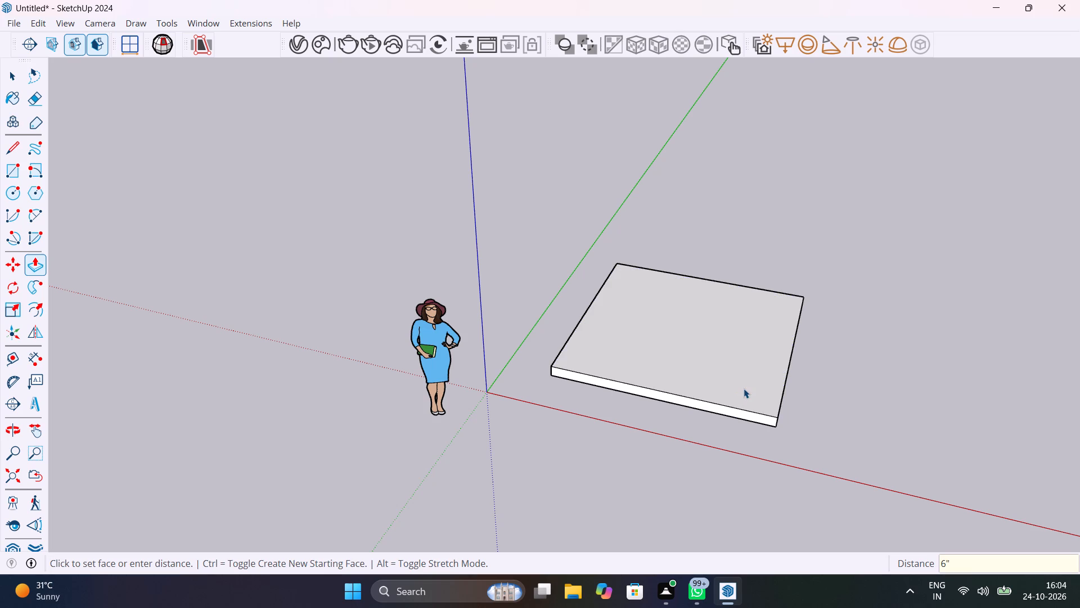
Select all the connected geometry of the slab and make it a group.
triple_click(733, 385)
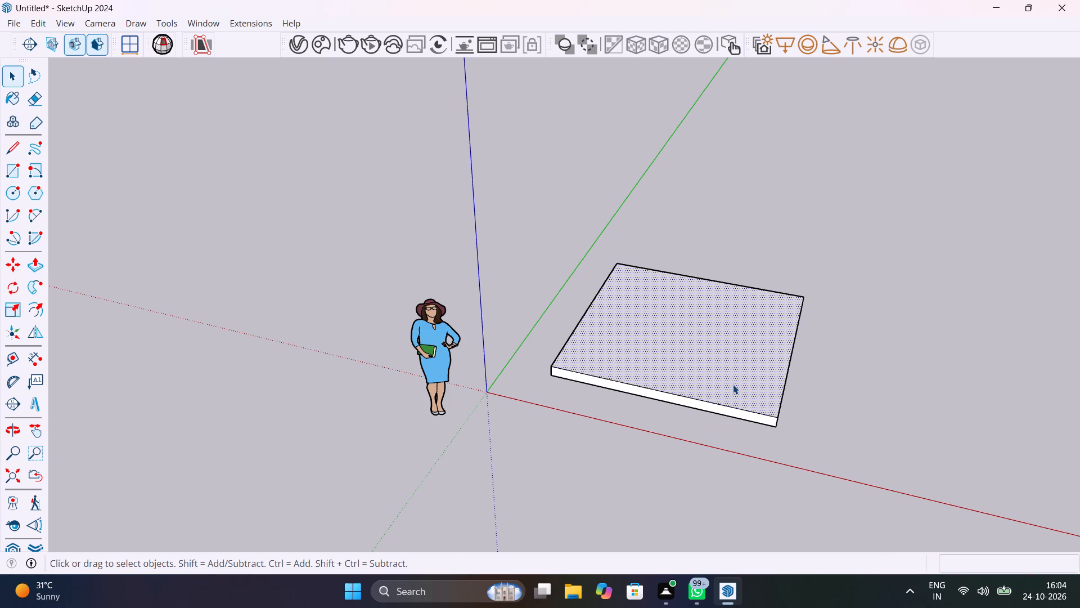
left_click(733, 385)
right_click(733, 385)
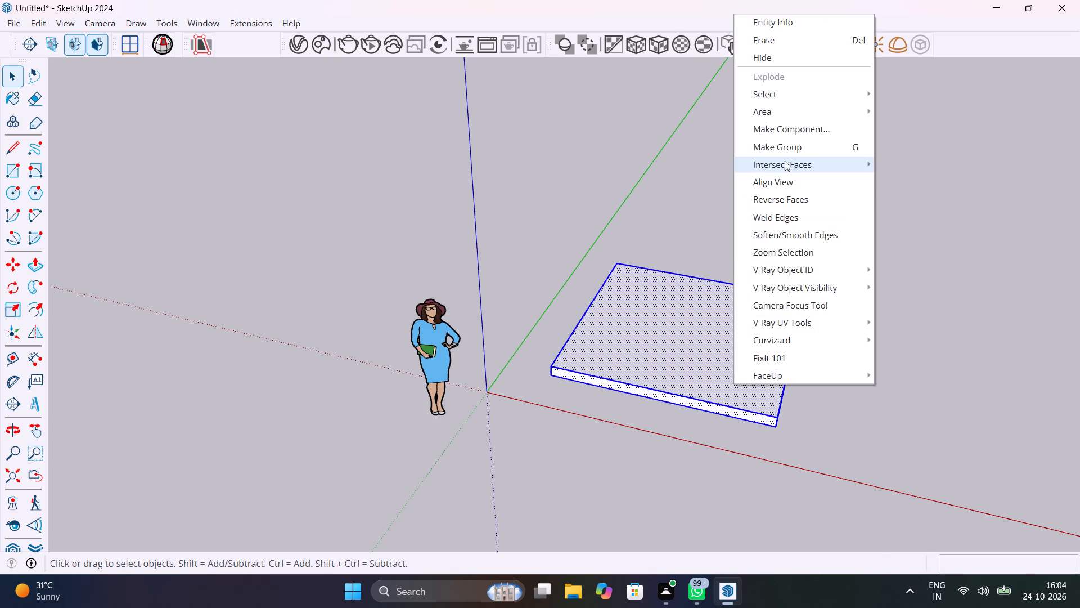
left_click(785, 149)
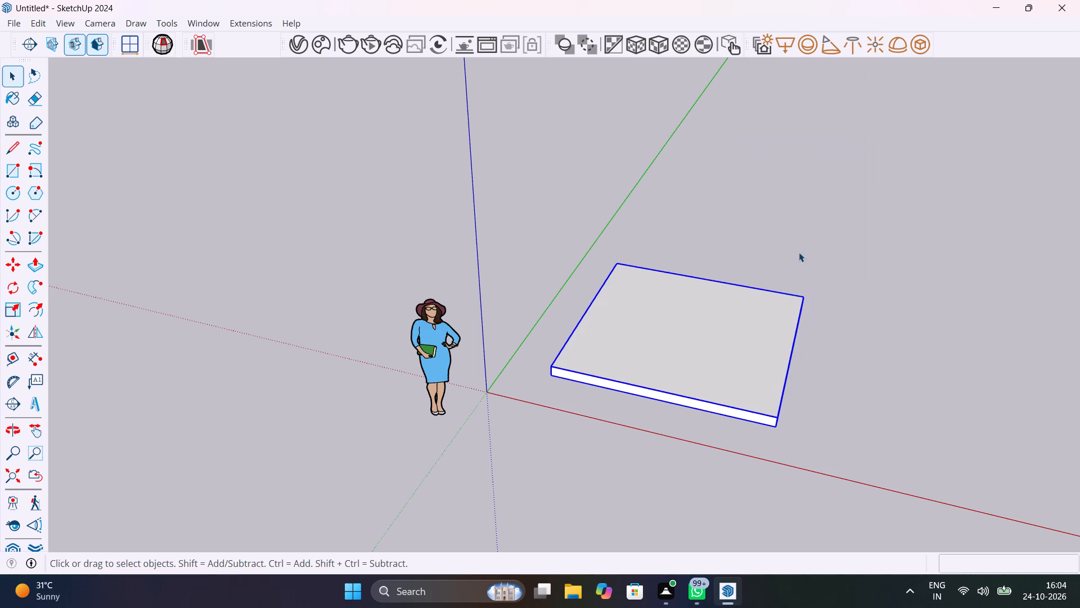
left_click(862, 285)
Place Tape Measure guides 9" inside the slab's far edge and its two side edges.
scroll(609, 301, "up", 8)
middle_click_drag(654, 320, 795, 346)
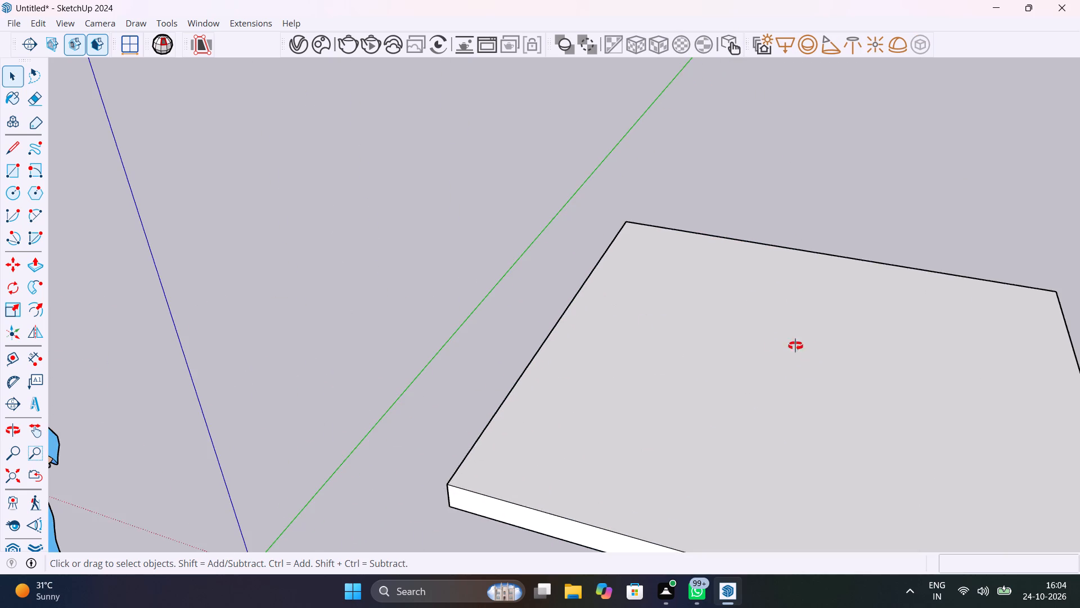
middle_click_drag(795, 346, 732, 329)
scroll(749, 334, "down", 5)
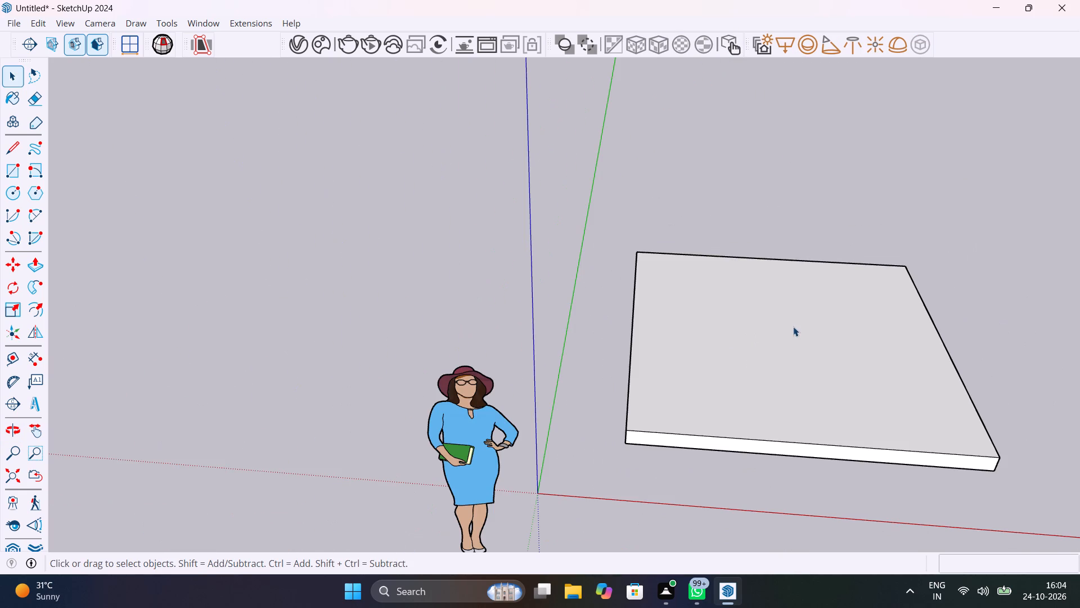
key("t")
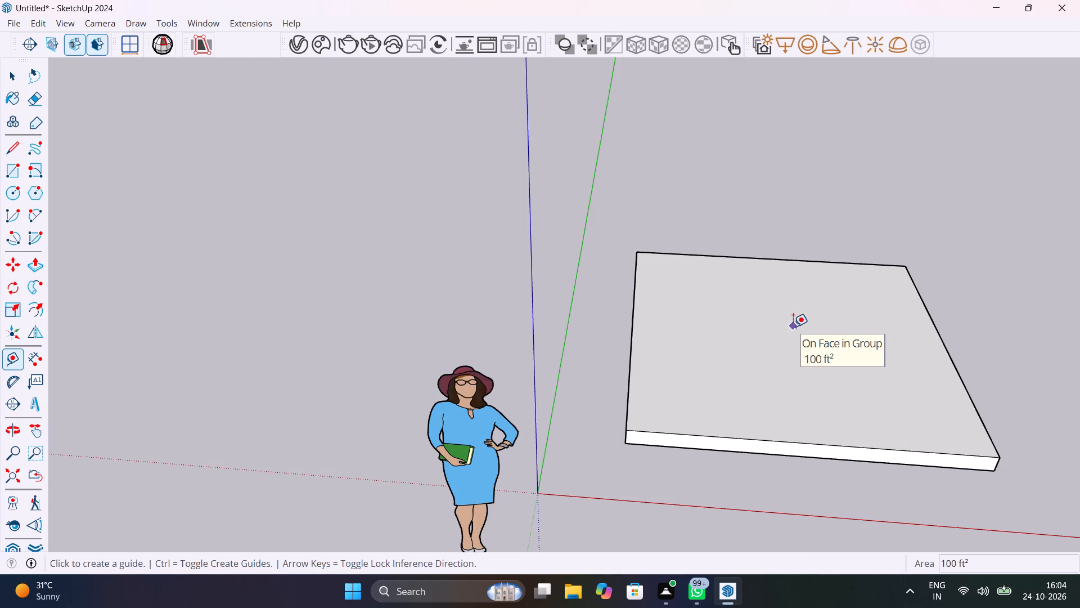
left_click(817, 262)
type("9\"")
key("Return")
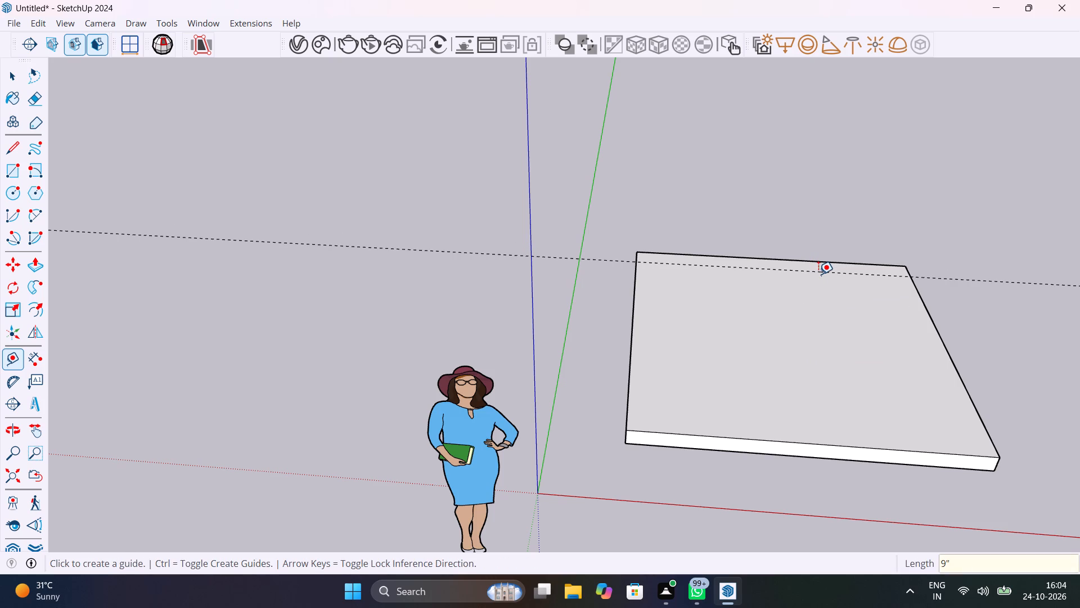
left_click(633, 315)
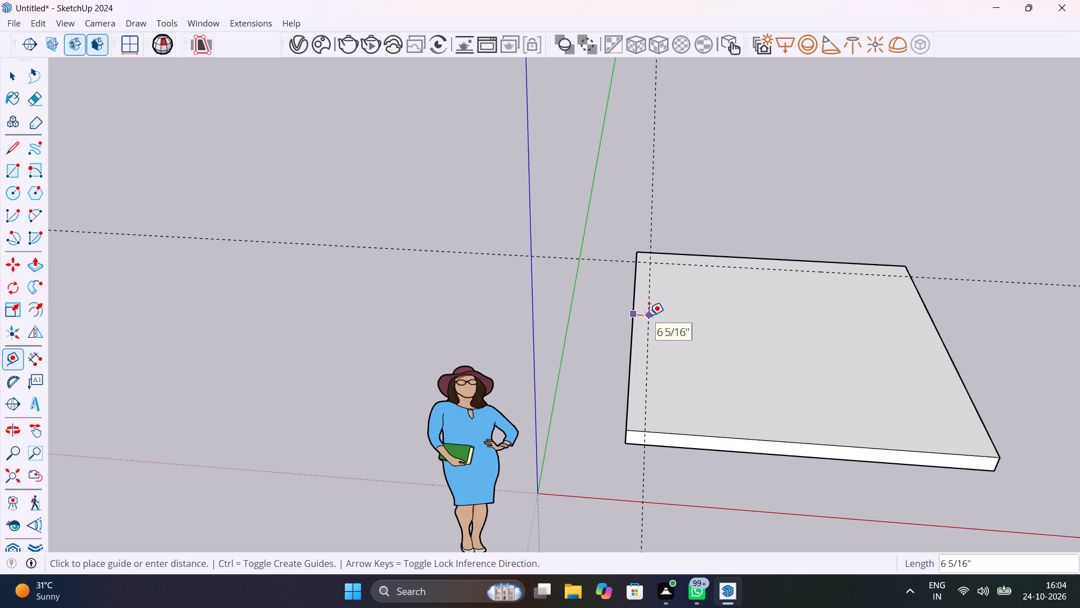
type("9\"")
key("Return")
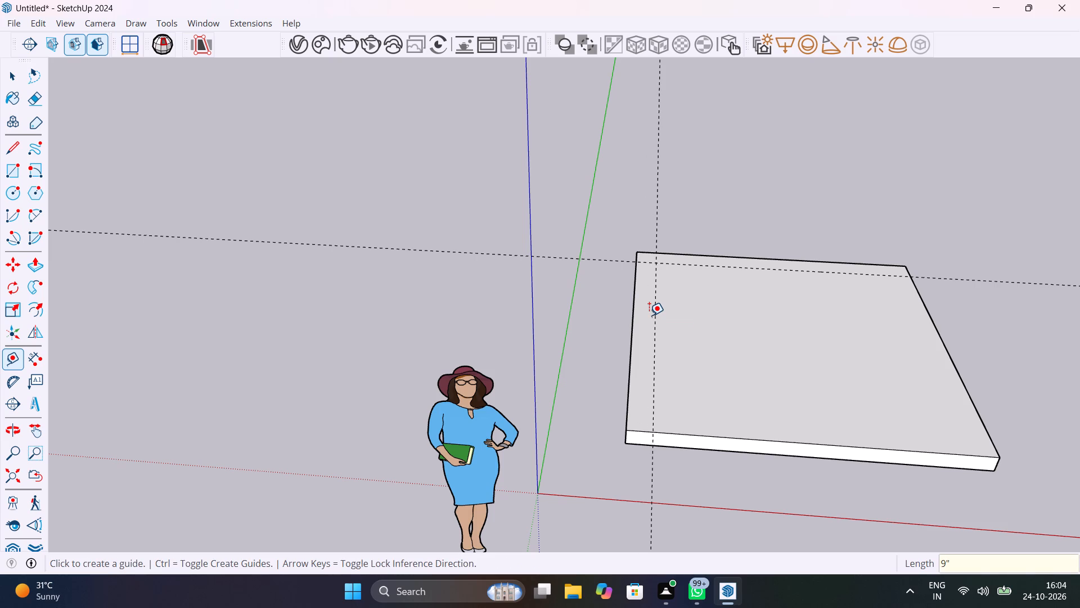
left_click(936, 324)
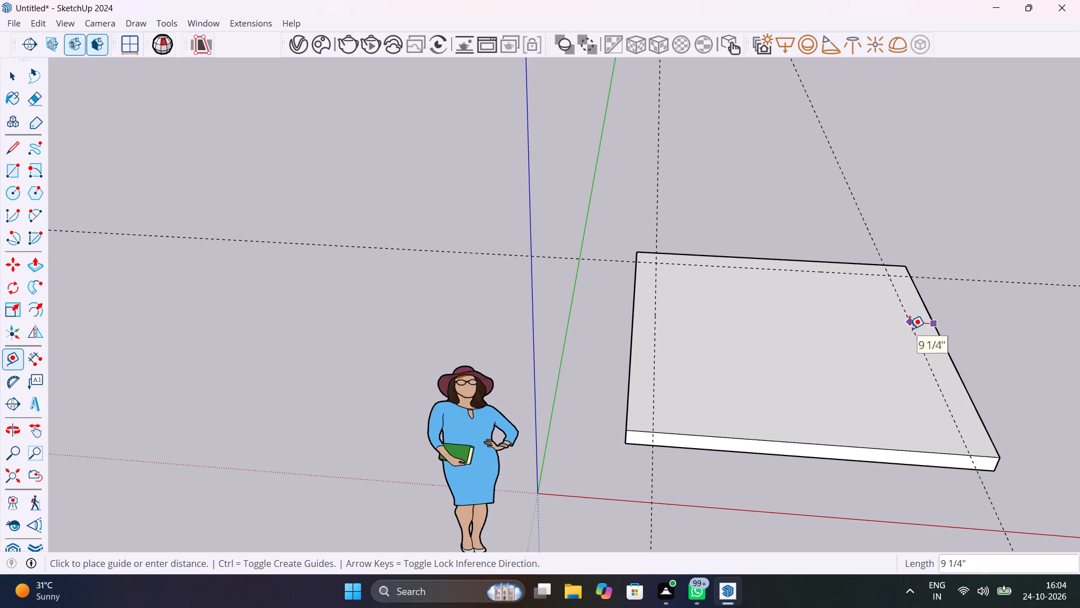
type("9\"")
key("Return")
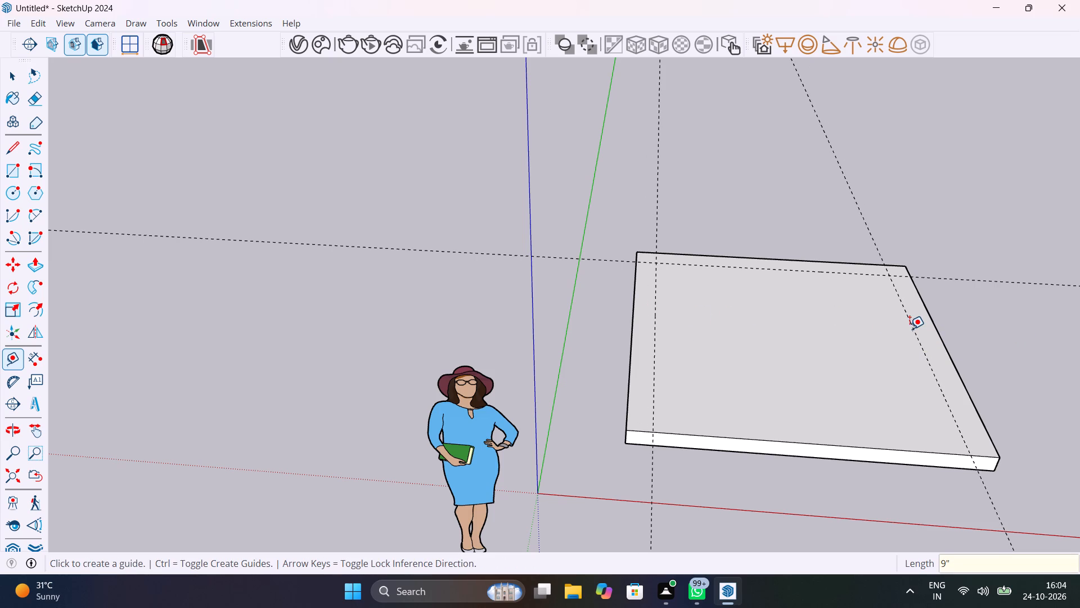
key("Return")
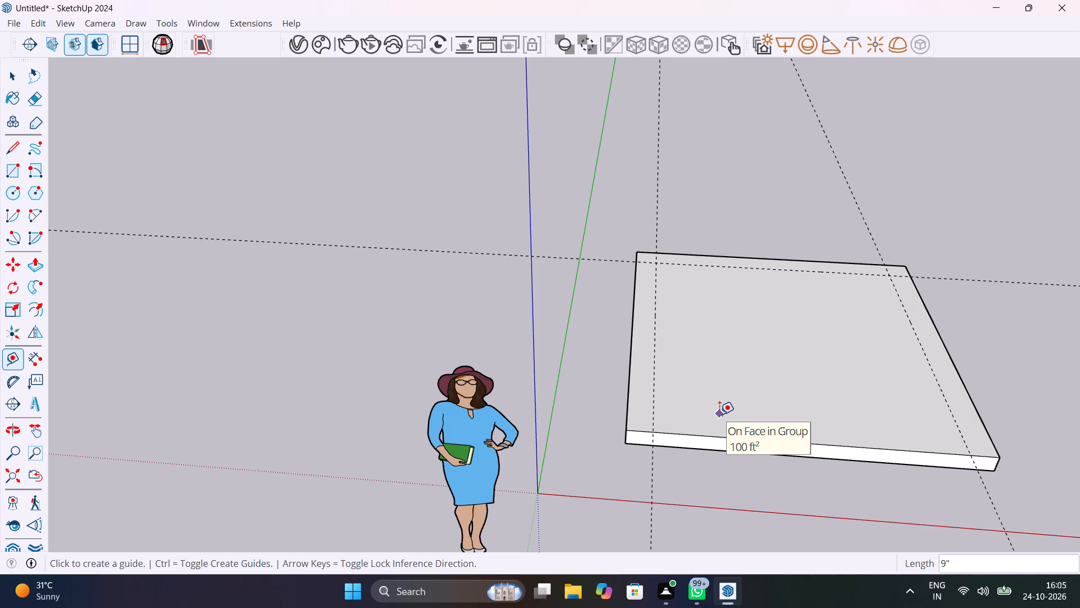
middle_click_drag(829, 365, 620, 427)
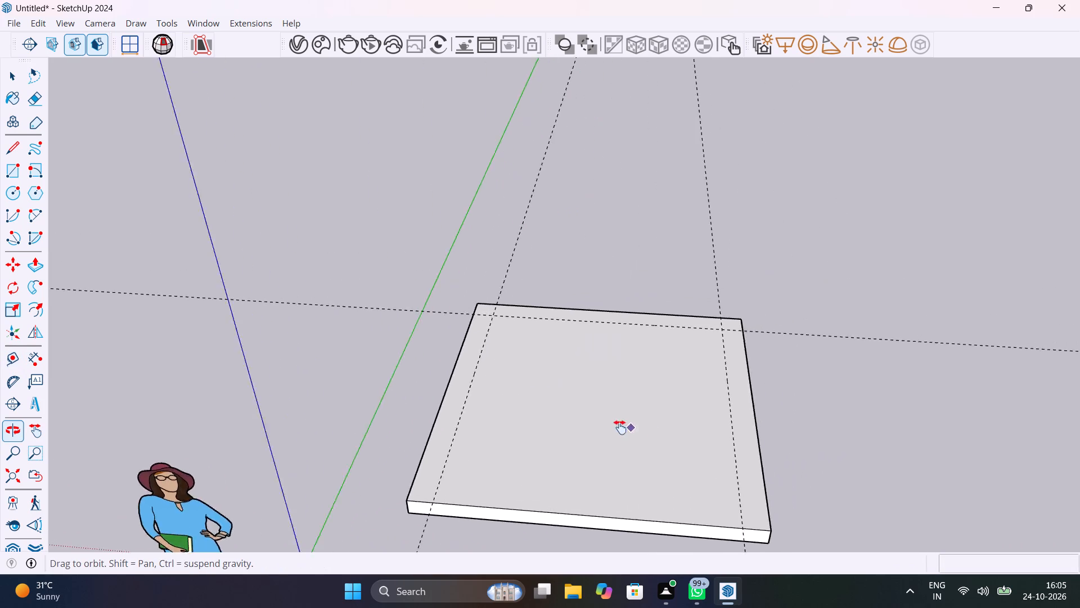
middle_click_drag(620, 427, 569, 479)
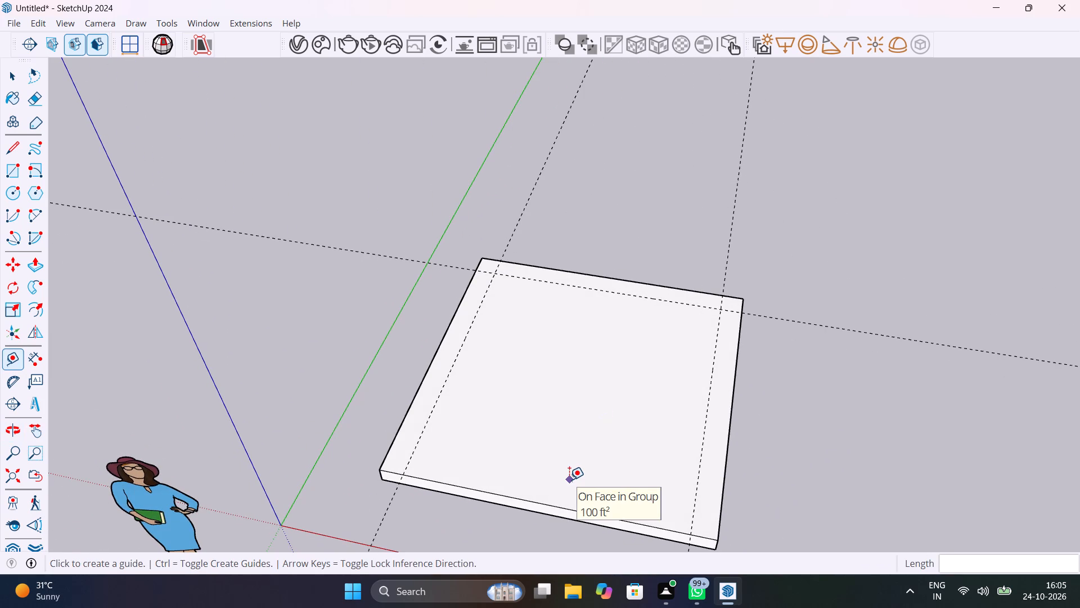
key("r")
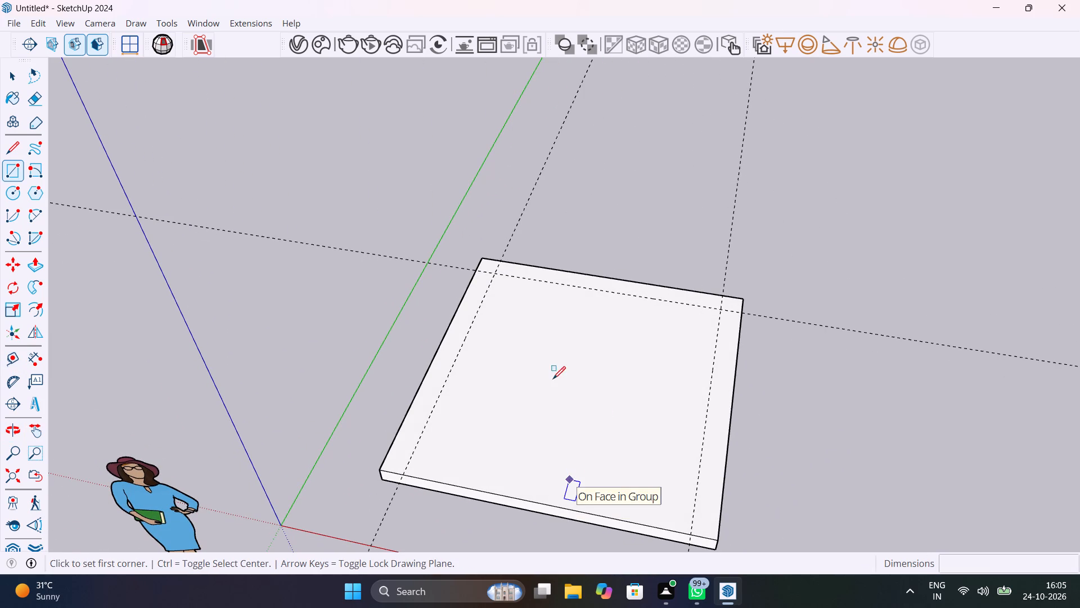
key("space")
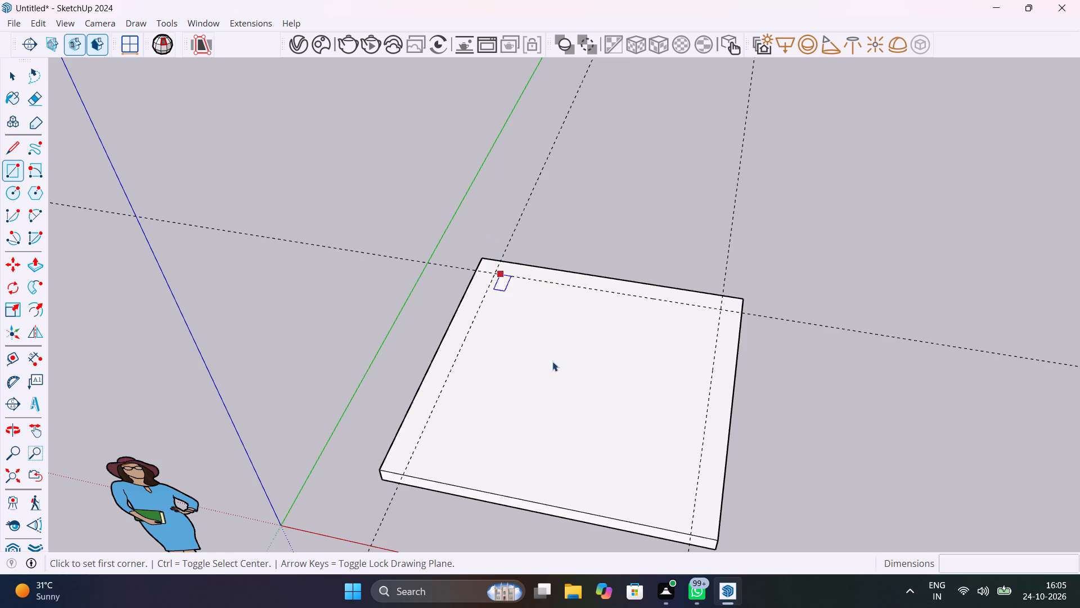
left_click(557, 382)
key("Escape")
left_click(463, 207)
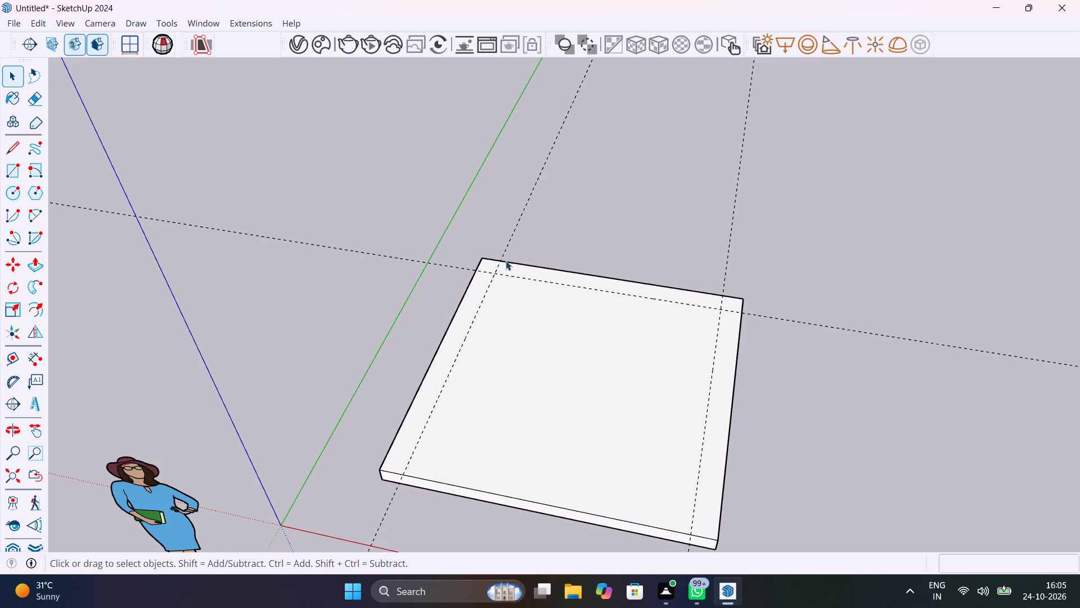
Draw a 9" by 10' rectangle on top of the slab, from its far corner to the guide at the opposite side edge.
key("r")
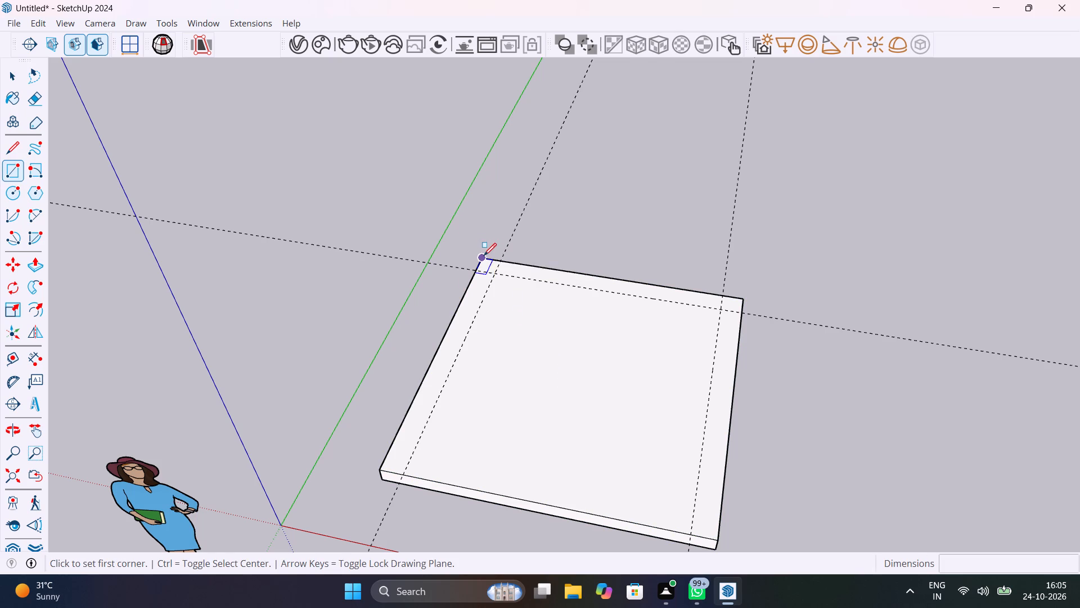
left_click(484, 256)
left_click(744, 311)
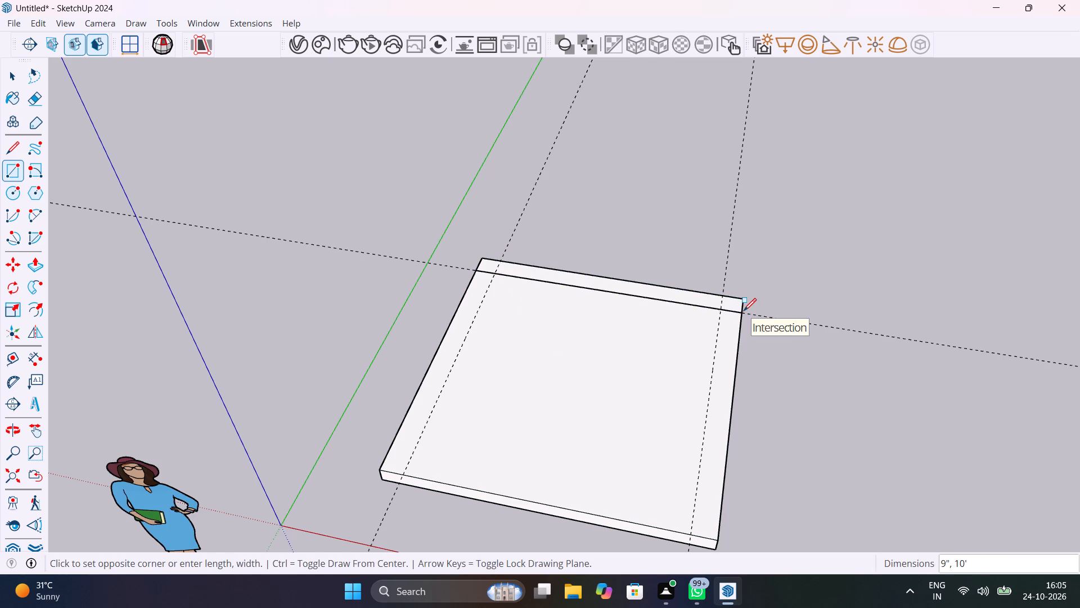
Make the 9" strip's face and edges along the slab's far edge a separate group.
scroll(663, 301, "up", 4)
middle_click_drag(678, 304, 678, 373)
key("space")
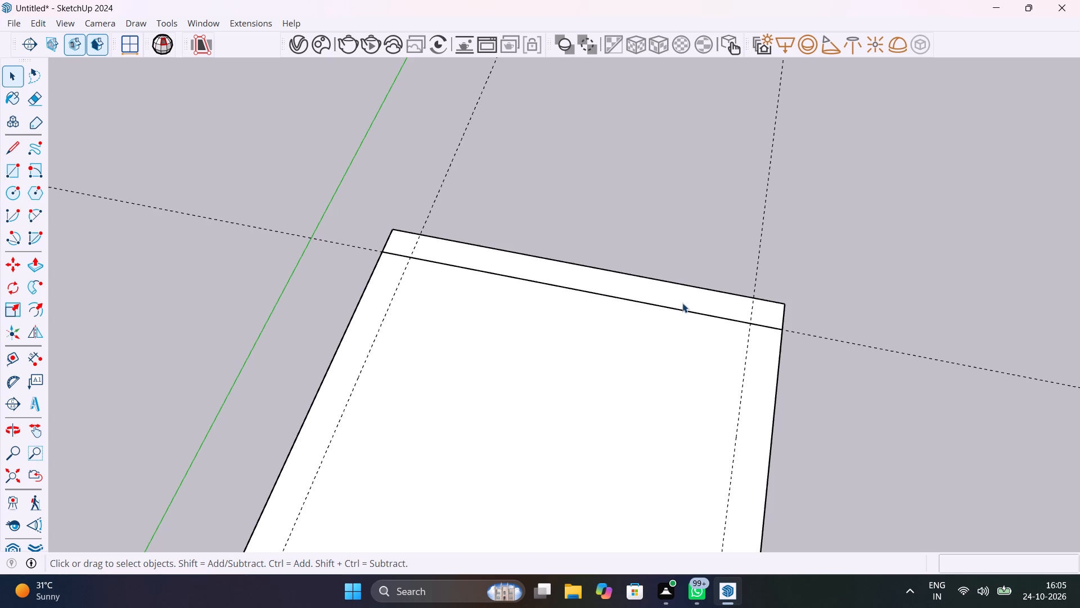
double_click(685, 301)
right_click(685, 301)
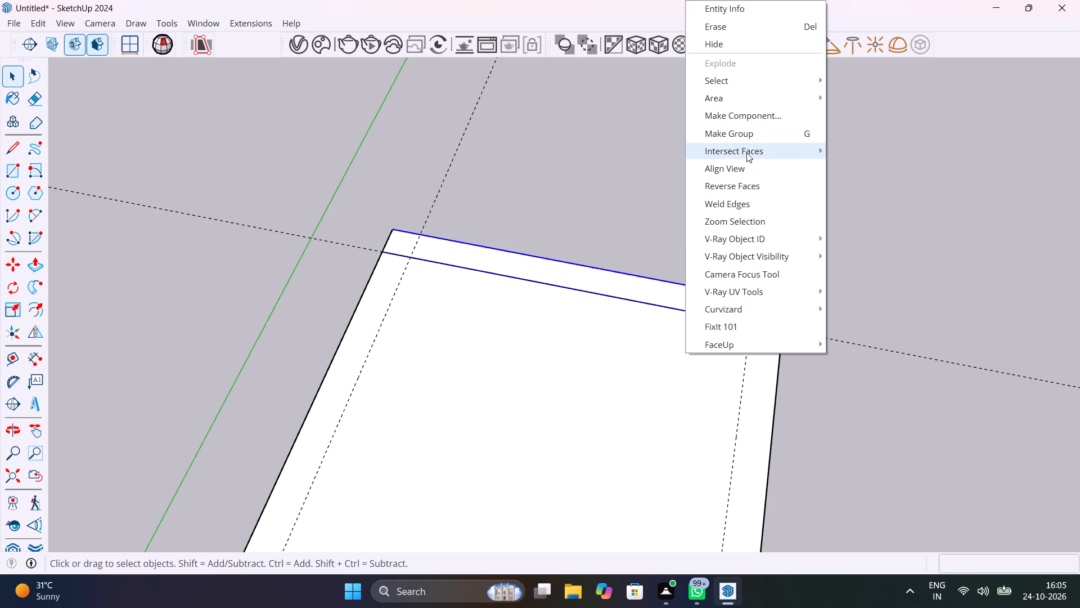
left_click(751, 141)
Raise the 9" strip inside the group along the slab's far edge by 10' to form the far wall.
double_click(732, 306)
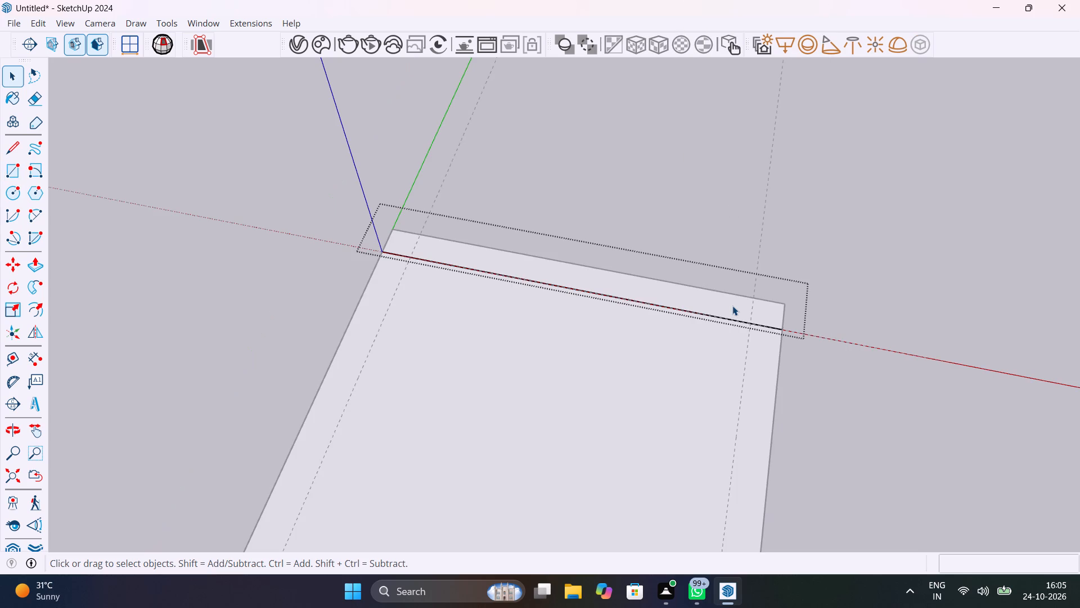
key("p")
left_click(732, 306)
scroll(705, 248, "down", 5)
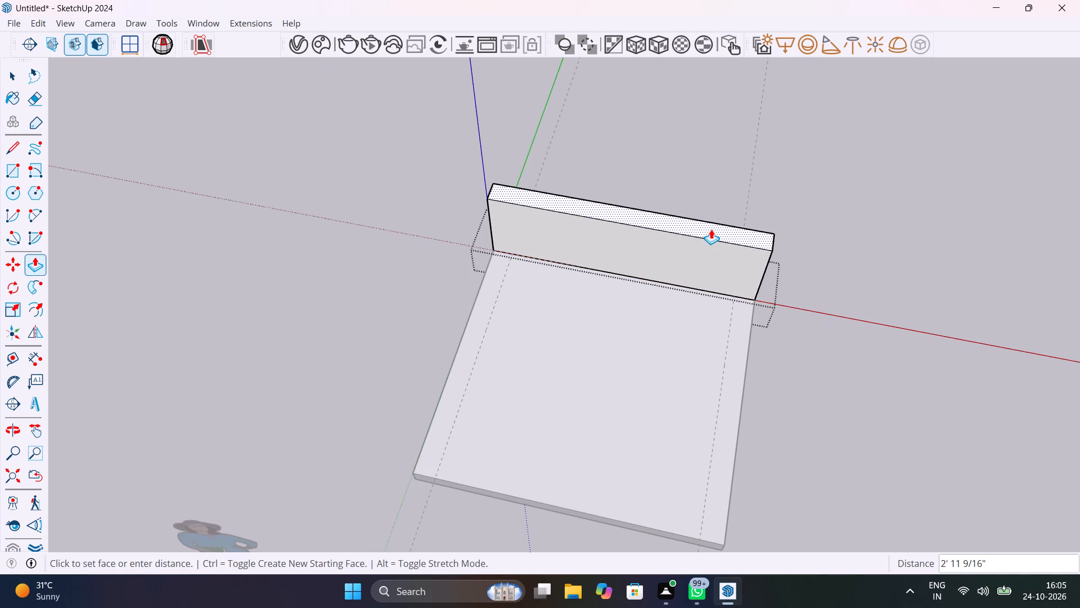
type("10'")
key("Return")
key("space")
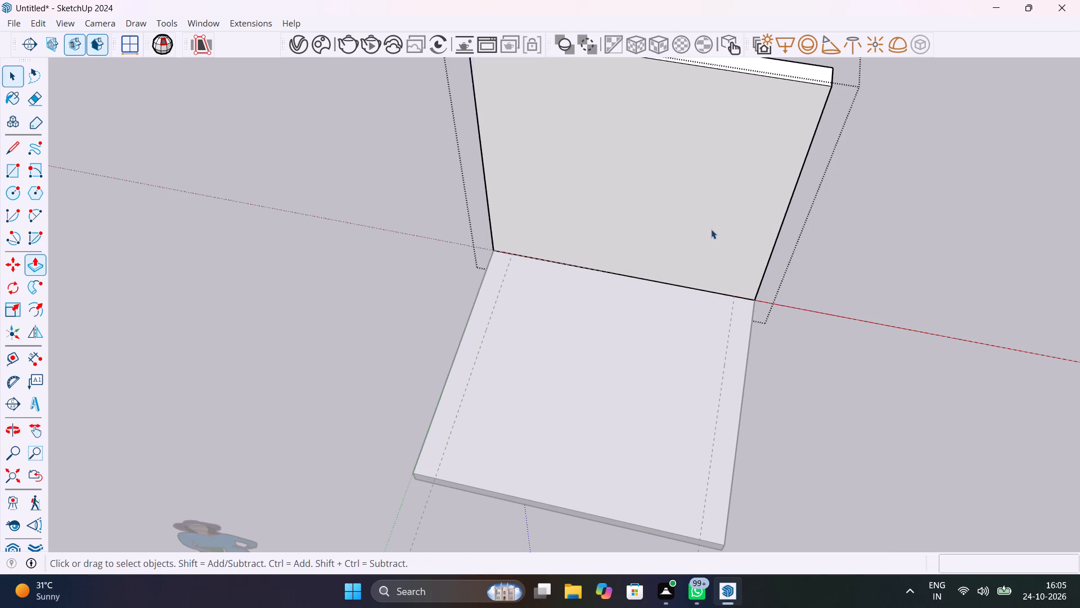
left_click(398, 319)
Draw a 9" wide rectangle along the slab's side edge, from the guide at the far wall to the slab's near corner.
left_click(471, 336)
scroll(471, 336, "up", 3)
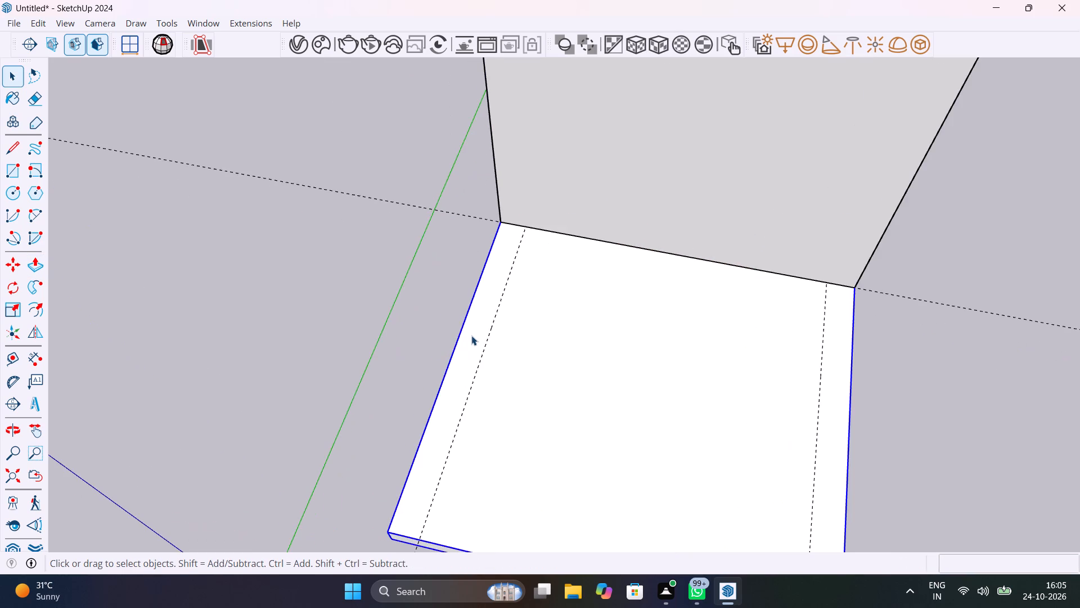
middle_click_drag(494, 341, 457, 318)
left_click(340, 293)
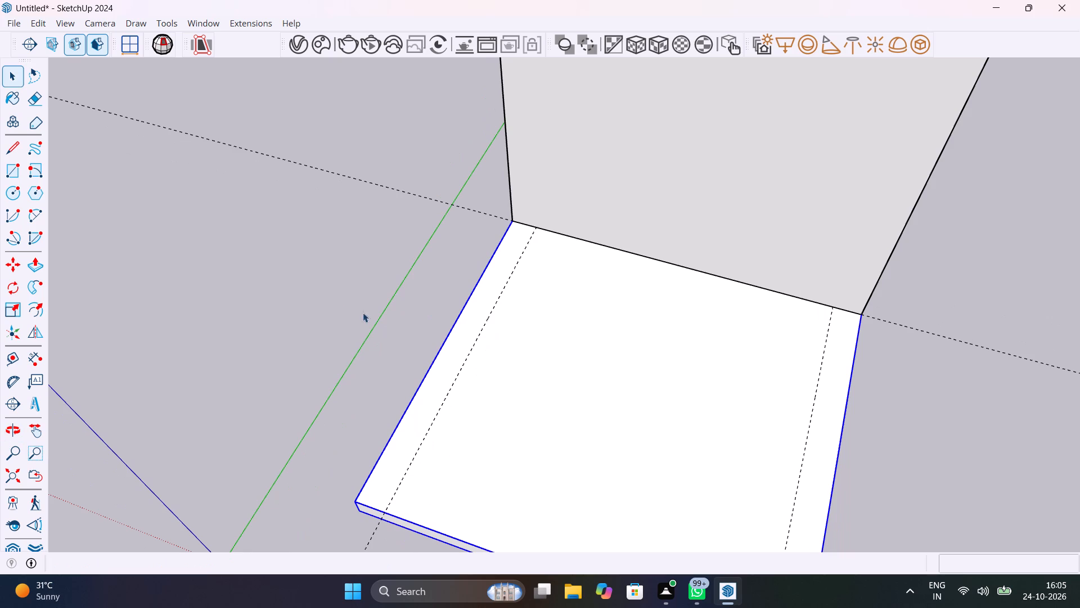
key("Escape")
key("r")
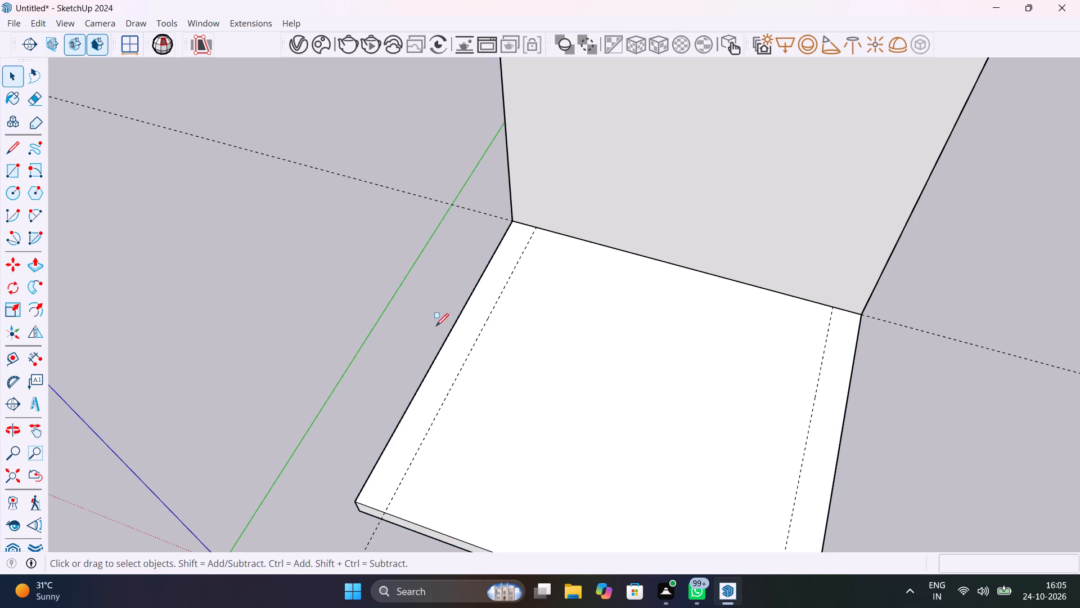
left_click(536, 230)
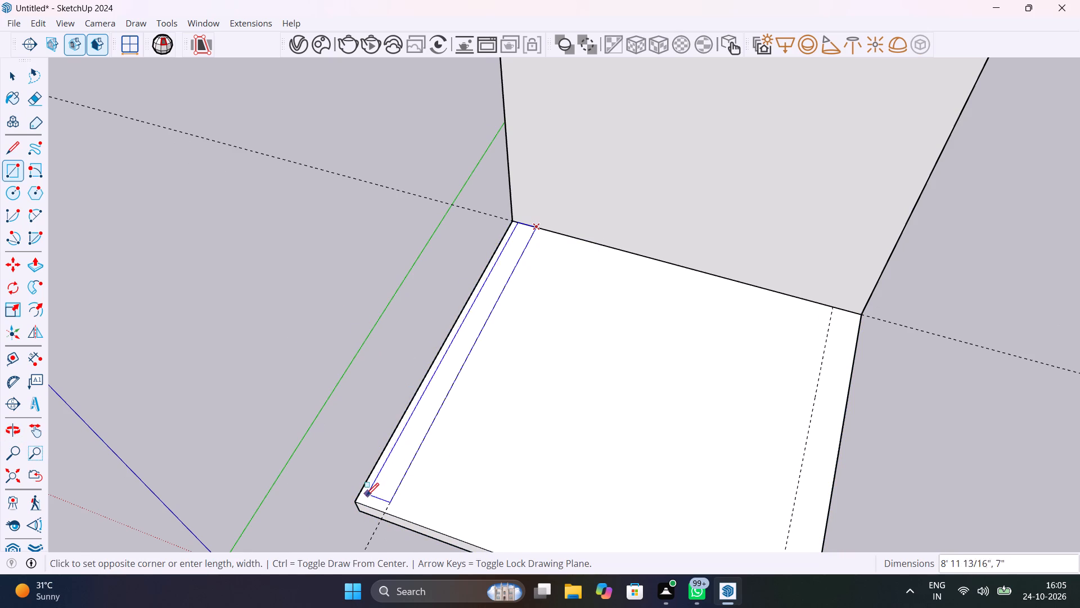
left_click(359, 499)
key("space")
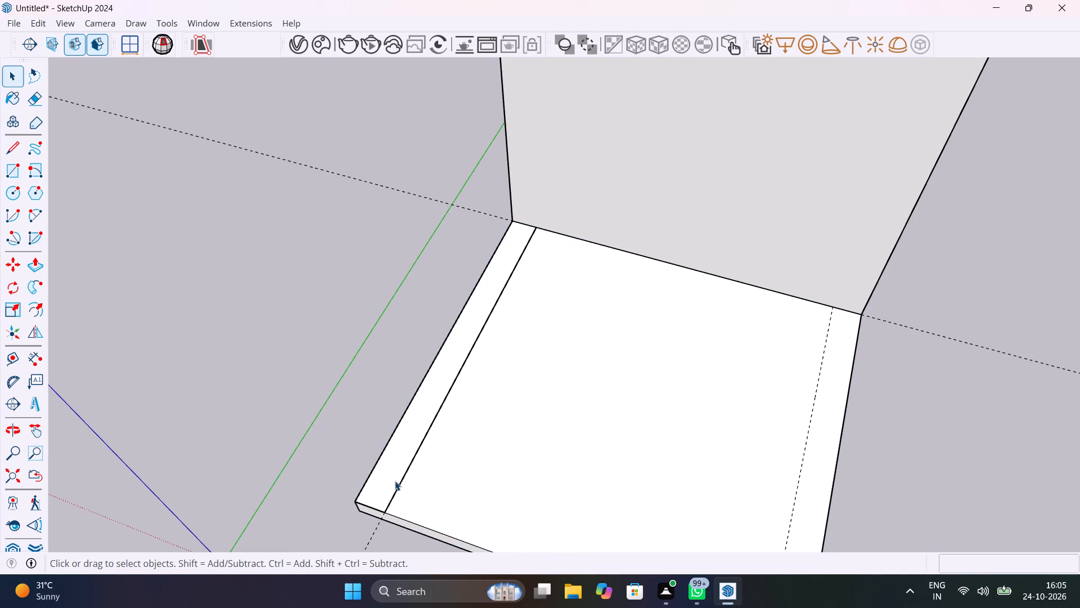
Make the new 9" side strip's face and edges a separate group.
double_click(395, 481)
right_click(395, 481)
left_click(450, 257)
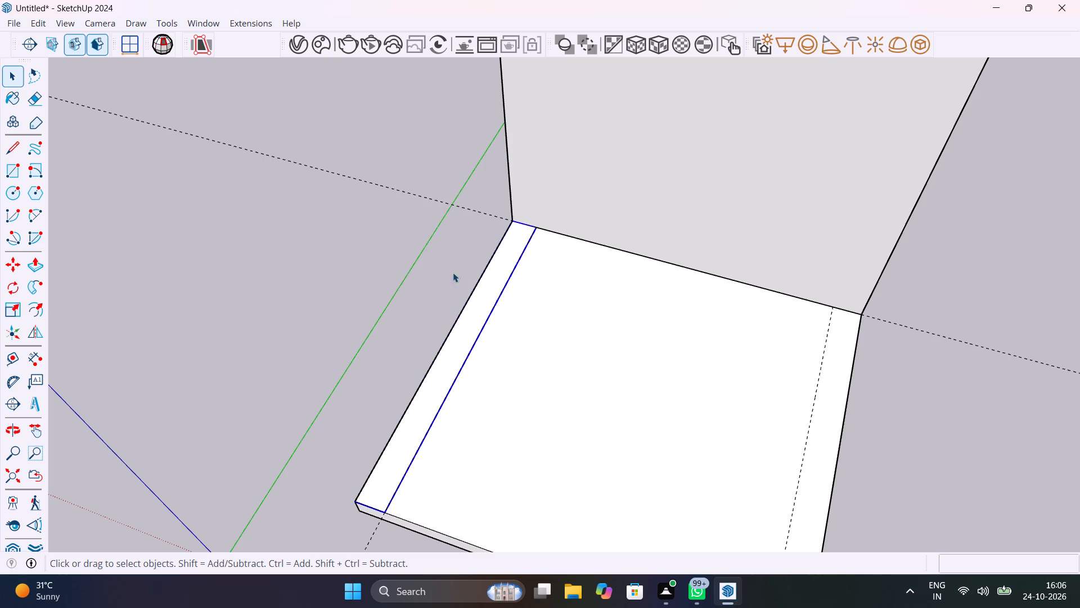
Push/Pull the side strip inside its group up to the top of the far wall.
double_click(452, 363)
key("p")
left_click_drag(457, 367, 459, 358)
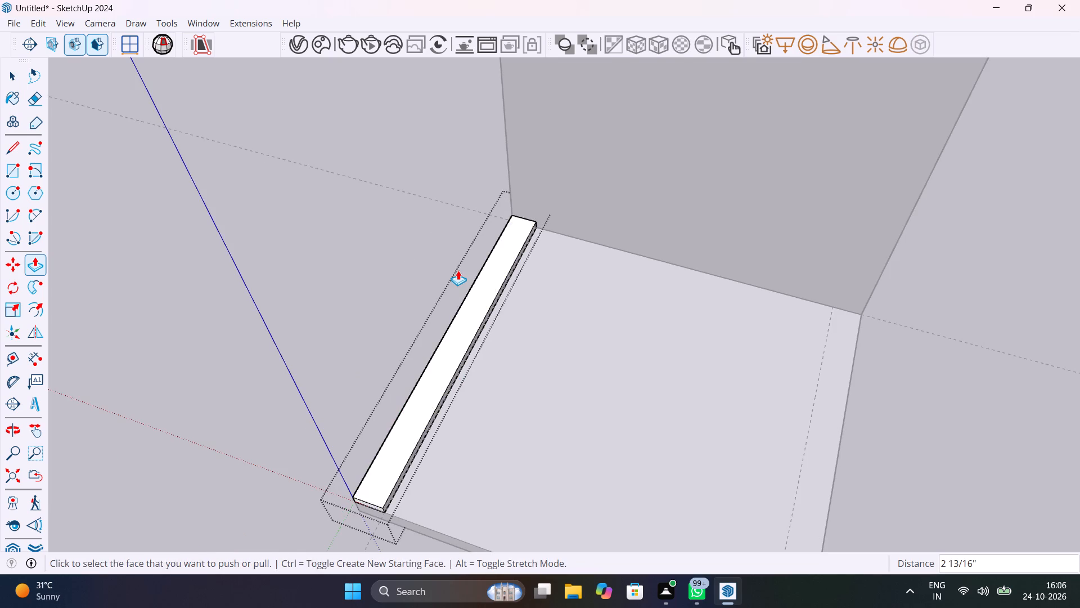
scroll(458, 270, "down", 7)
key("Escape")
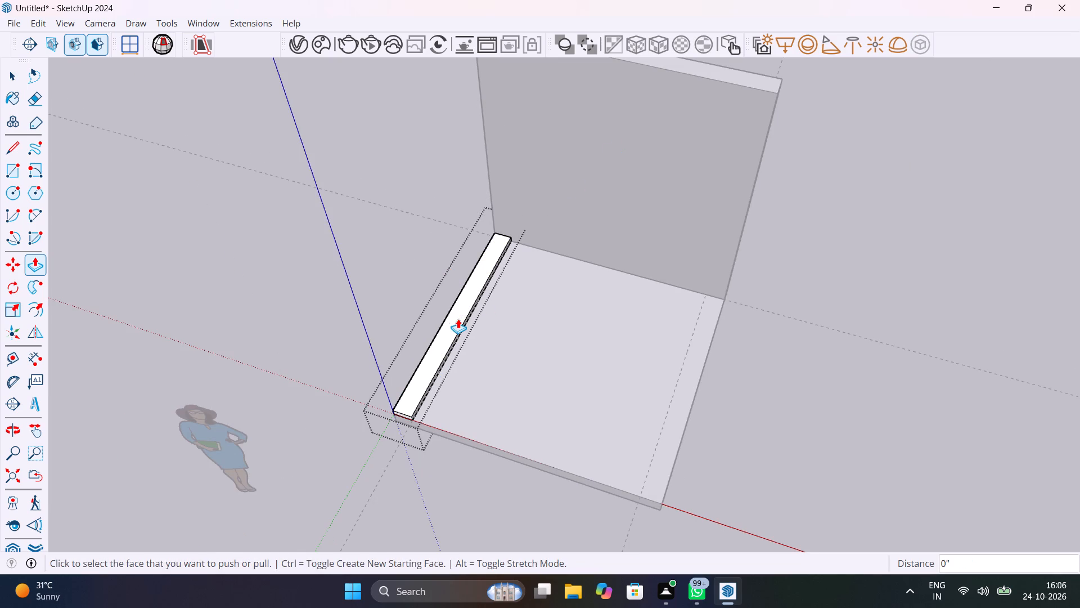
left_click(445, 332)
scroll(492, 212, "down", 4)
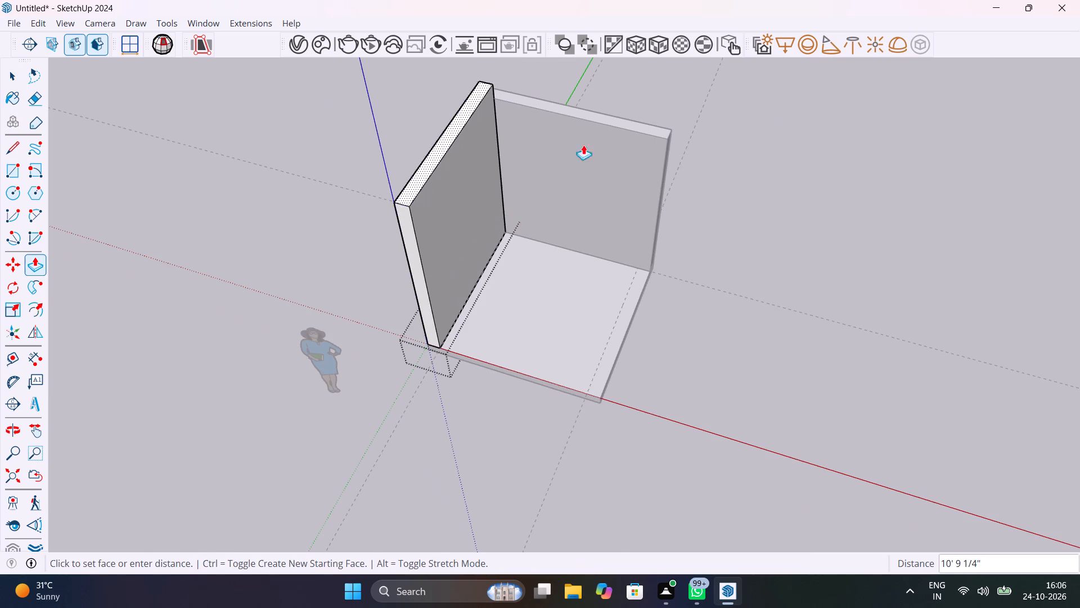
left_click(640, 130)
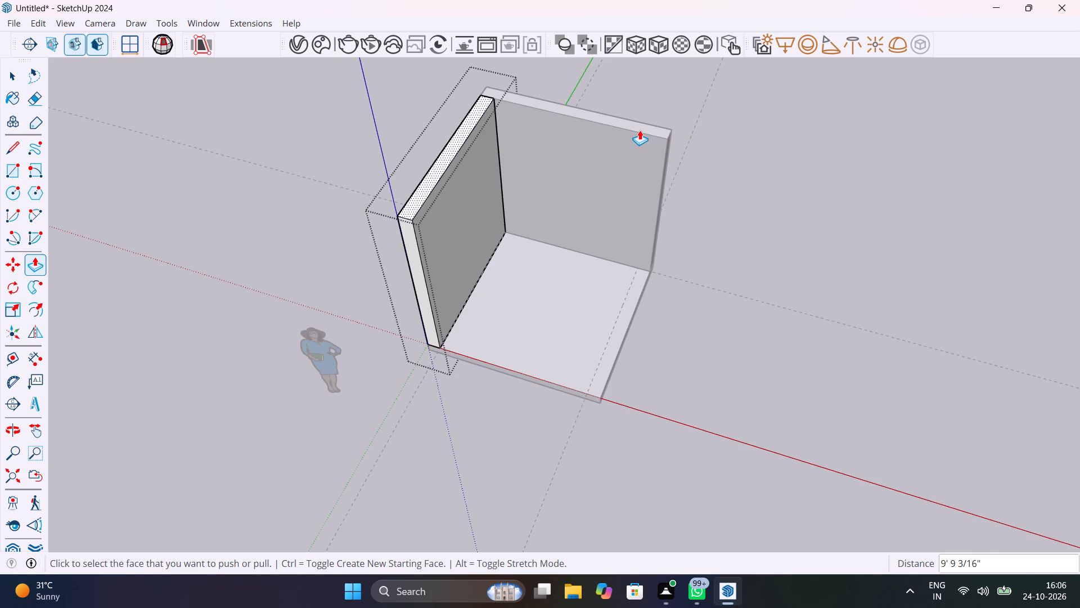
key("Escape")
key("space")
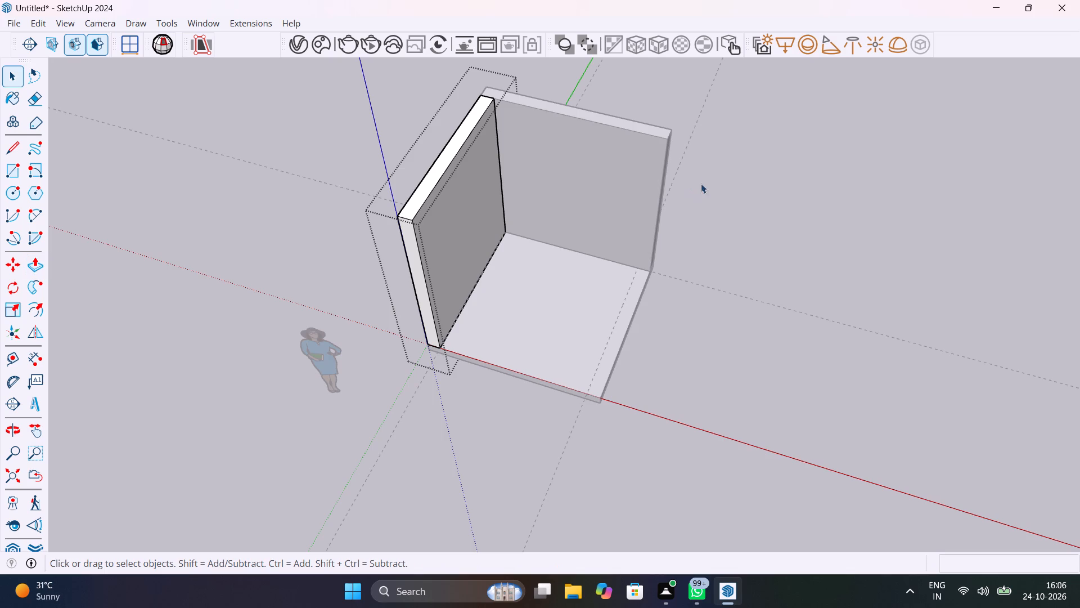
left_click(714, 188)
Place Tape Measure guides on the floor 2' from the base of the side wall and 2' from the far wall.
middle_click_drag(731, 245, 553, 157)
scroll(608, 244, "up", 5)
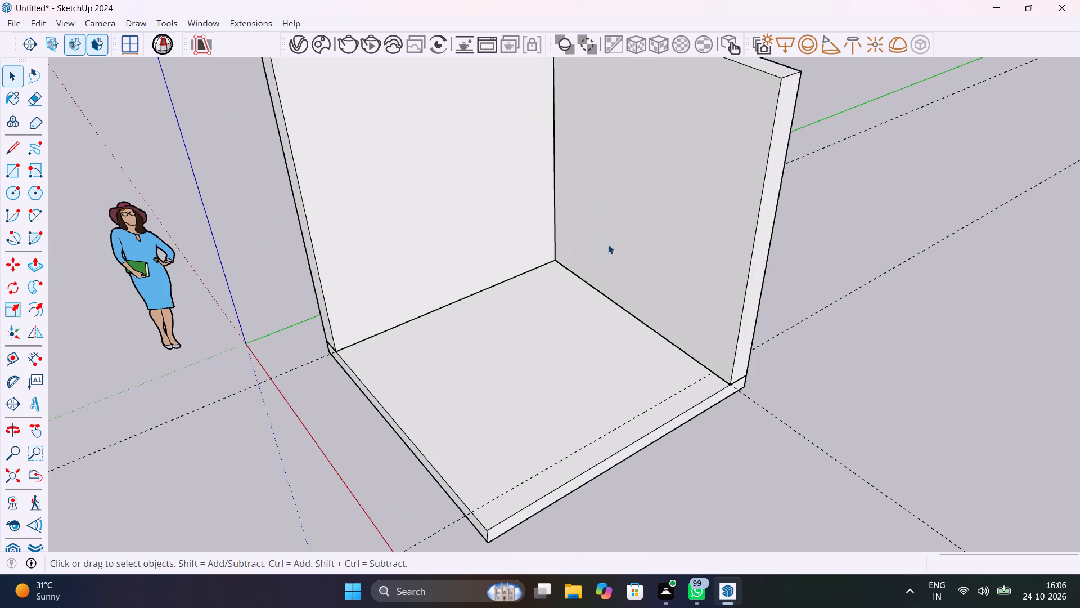
scroll(613, 257, "up", 2)
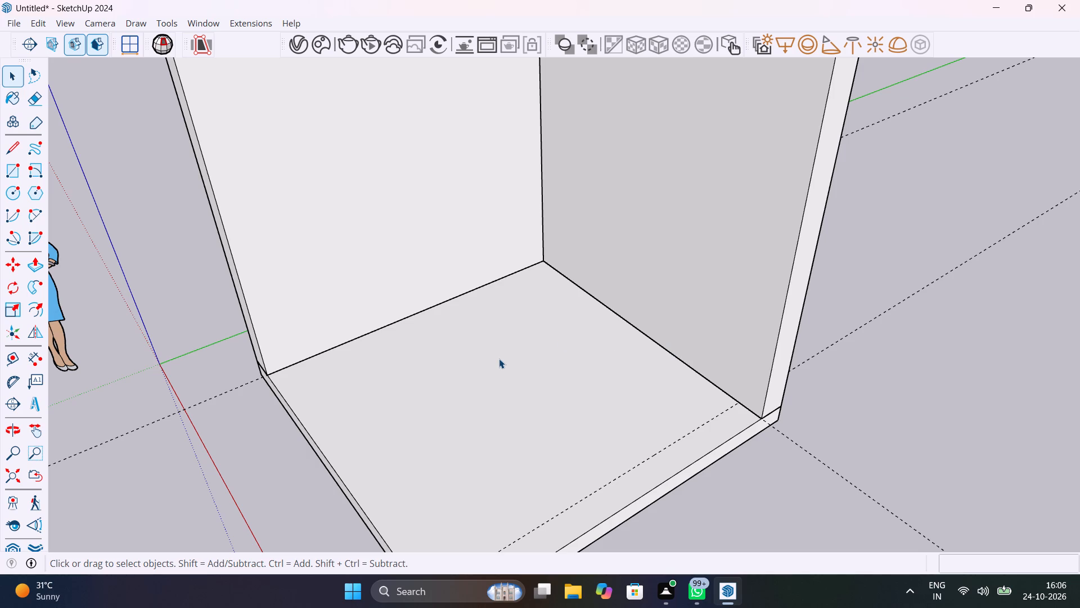
key("t")
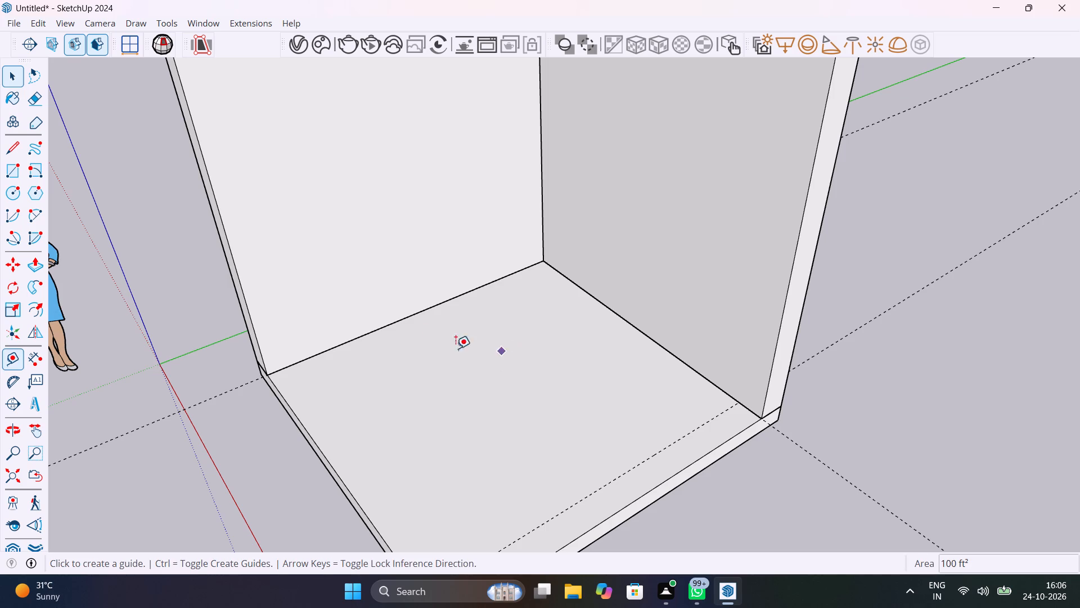
left_click(417, 318)
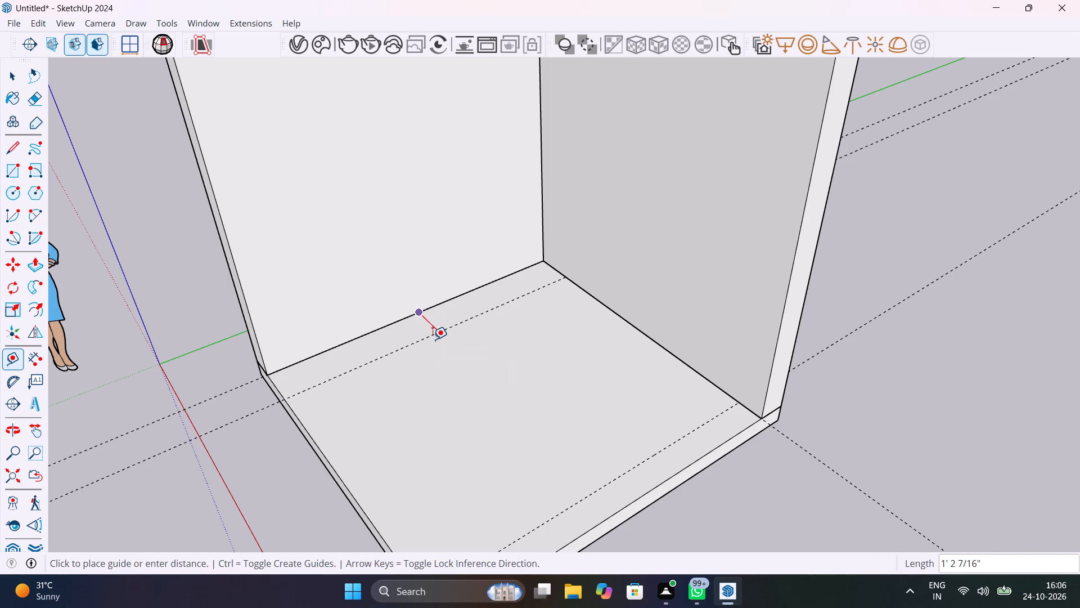
type("2'")
key("Return")
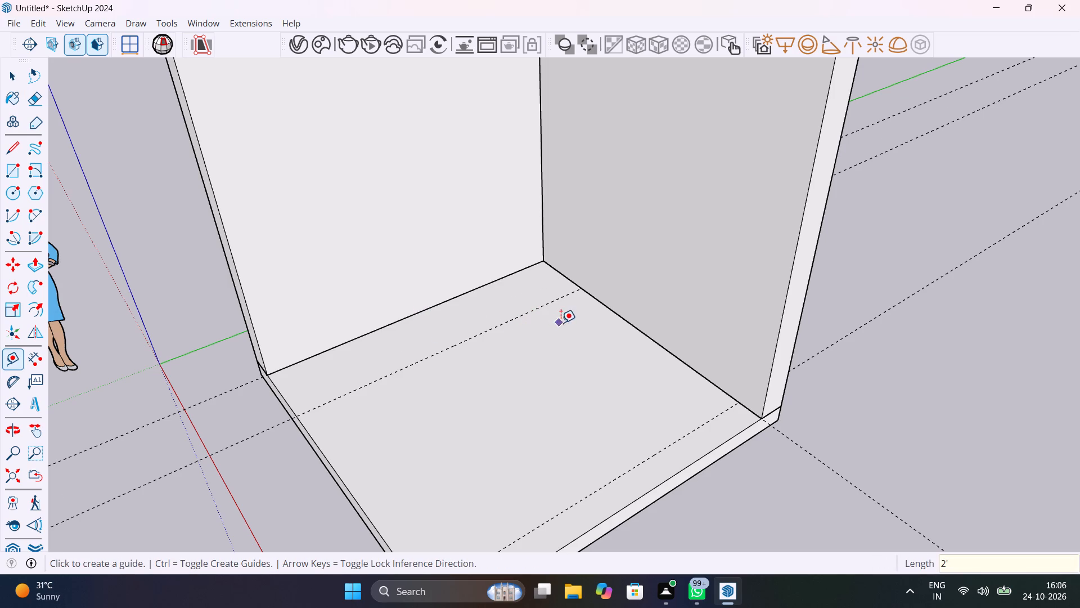
left_click(611, 311)
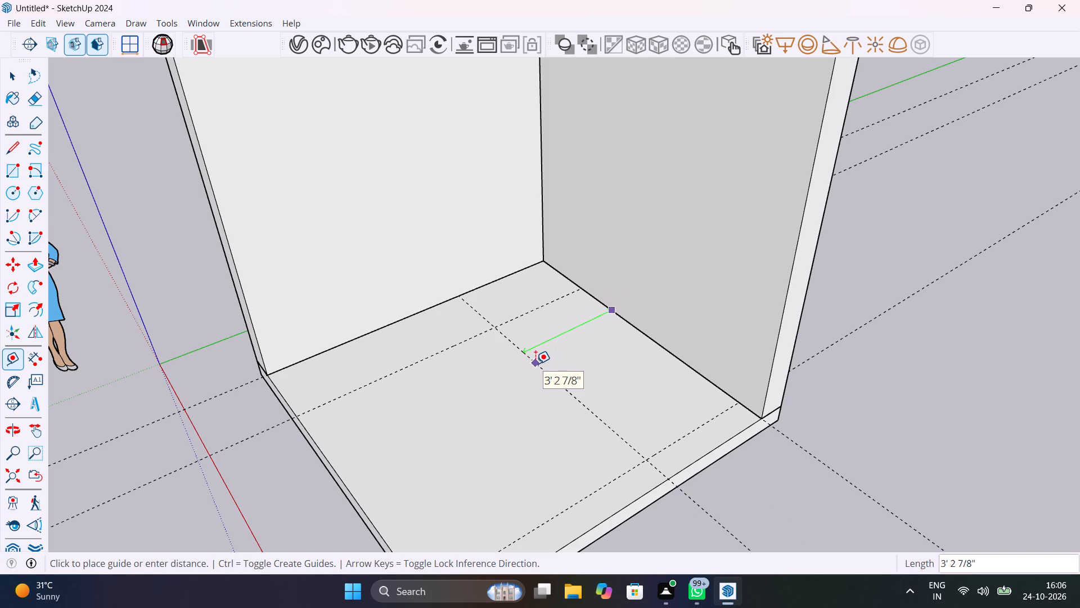
type("2'")
key("Return")
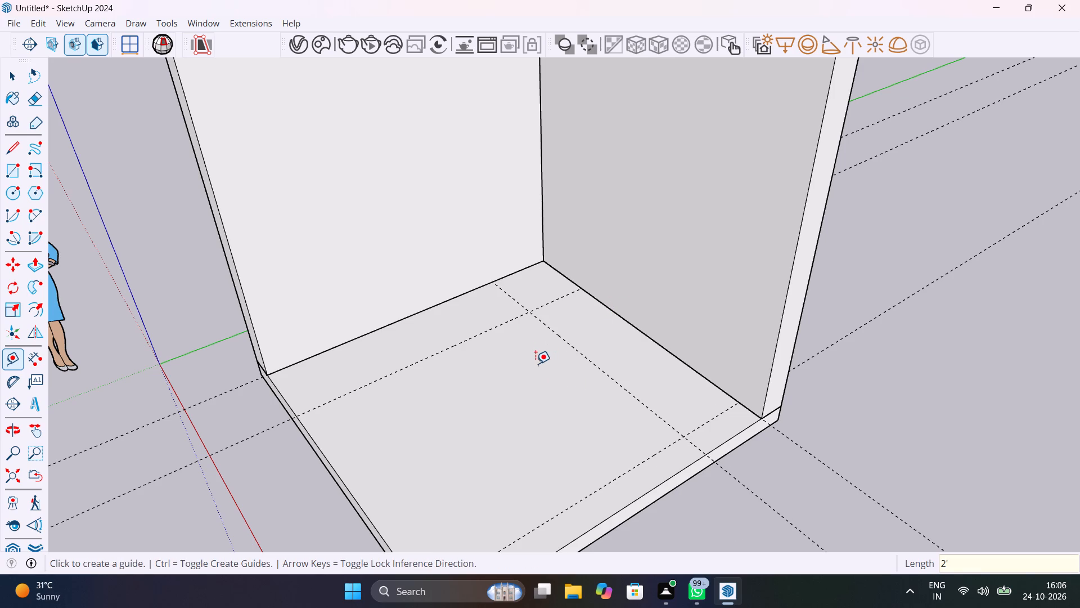
key("space")
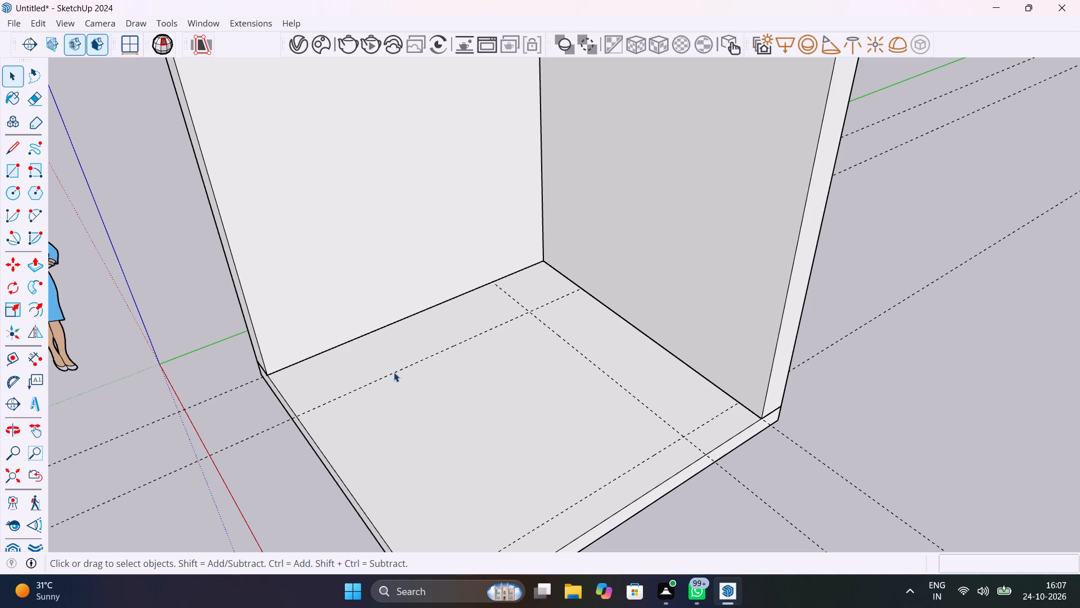
Draw a 2' by 9' 3" rectangle along the side wall and an adjoining 2' by 6' 6" rectangle along the far wall.
middle_click_drag(431, 405, 695, 236)
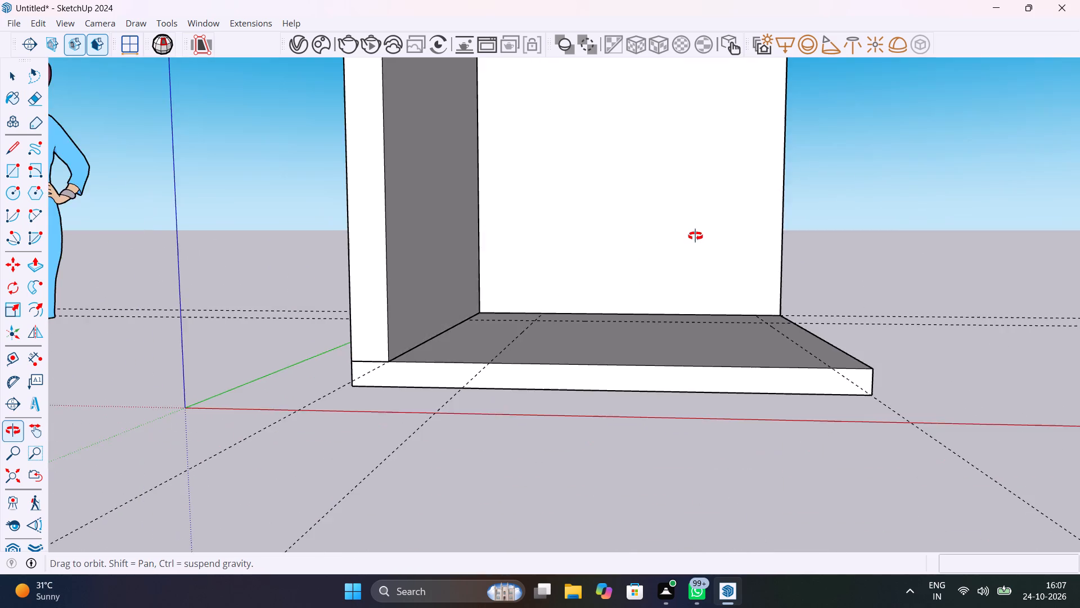
middle_click_drag(695, 236, 478, 482)
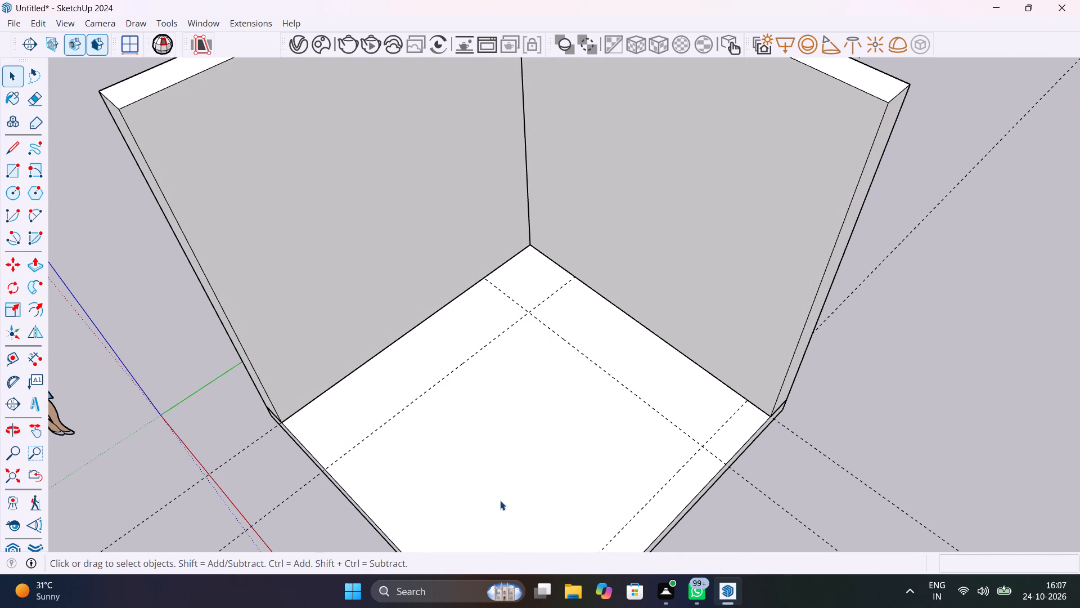
middle_click_drag(470, 475, 380, 439)
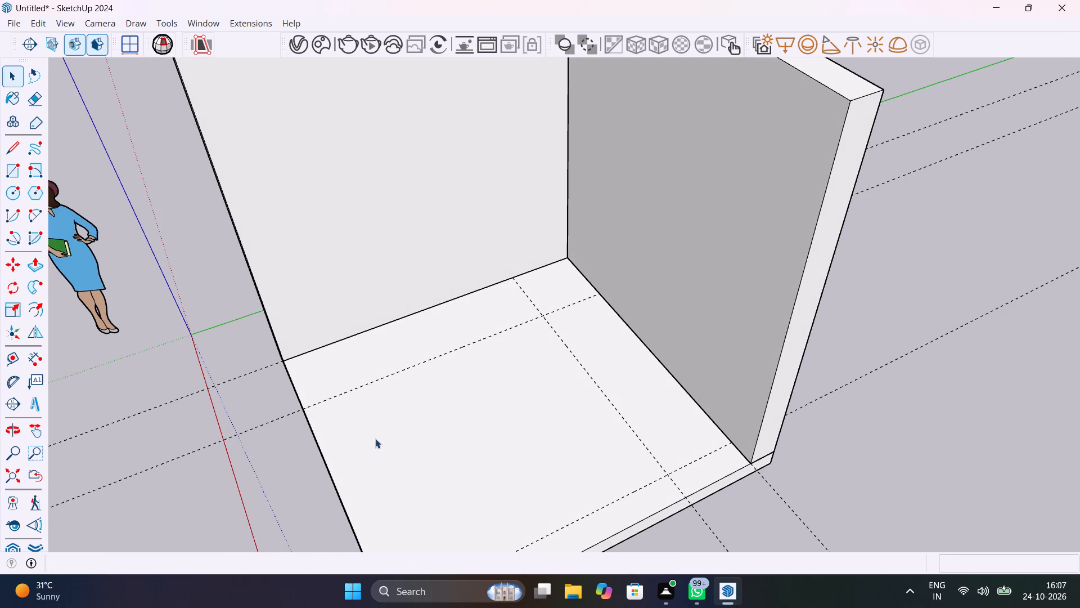
key("r")
left_click(287, 361)
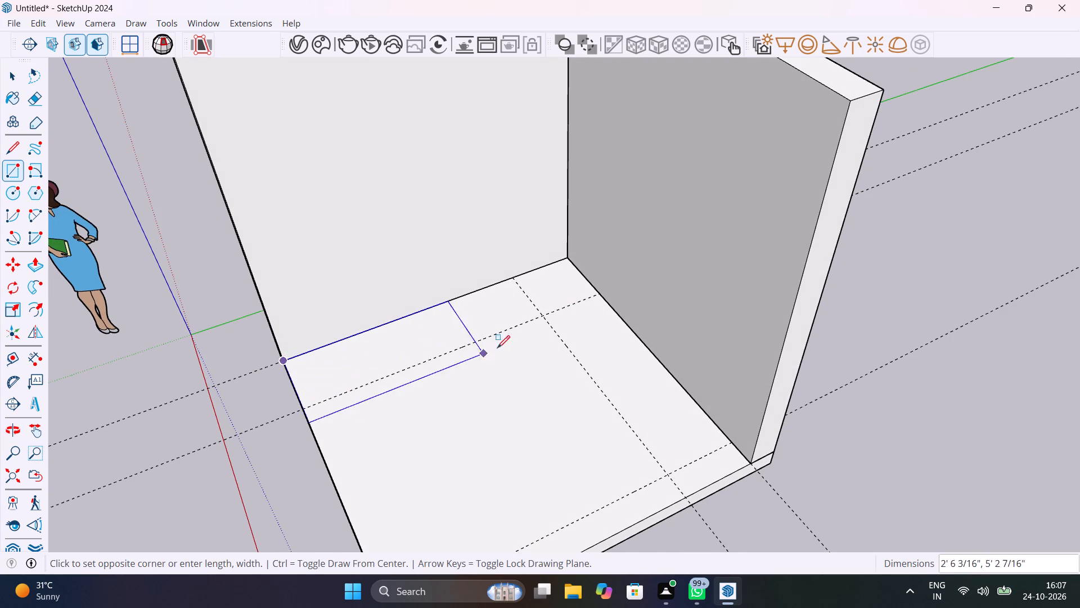
left_click(599, 292)
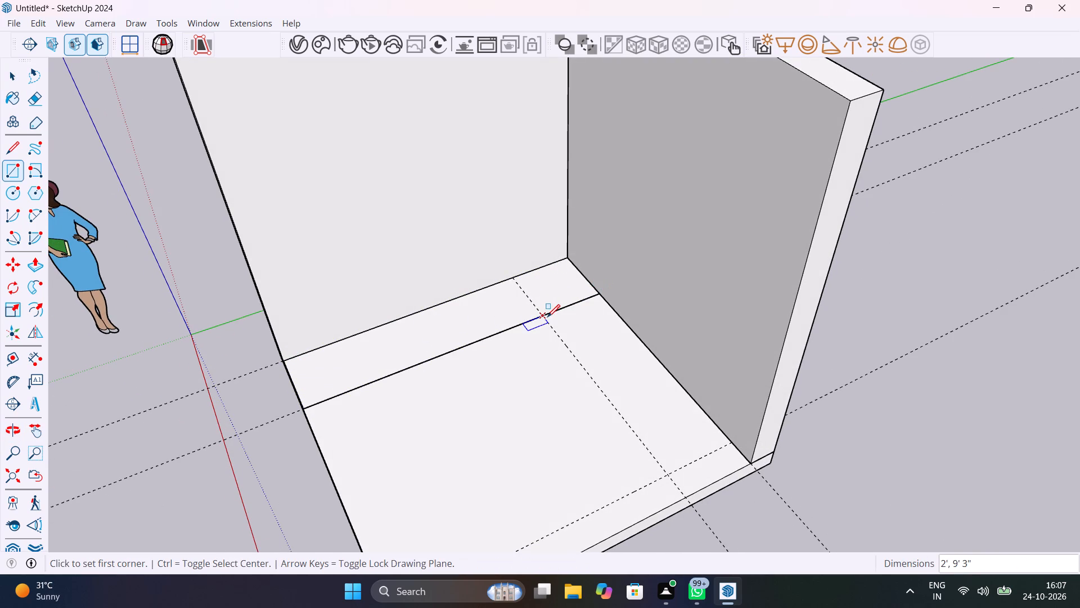
left_click(547, 316)
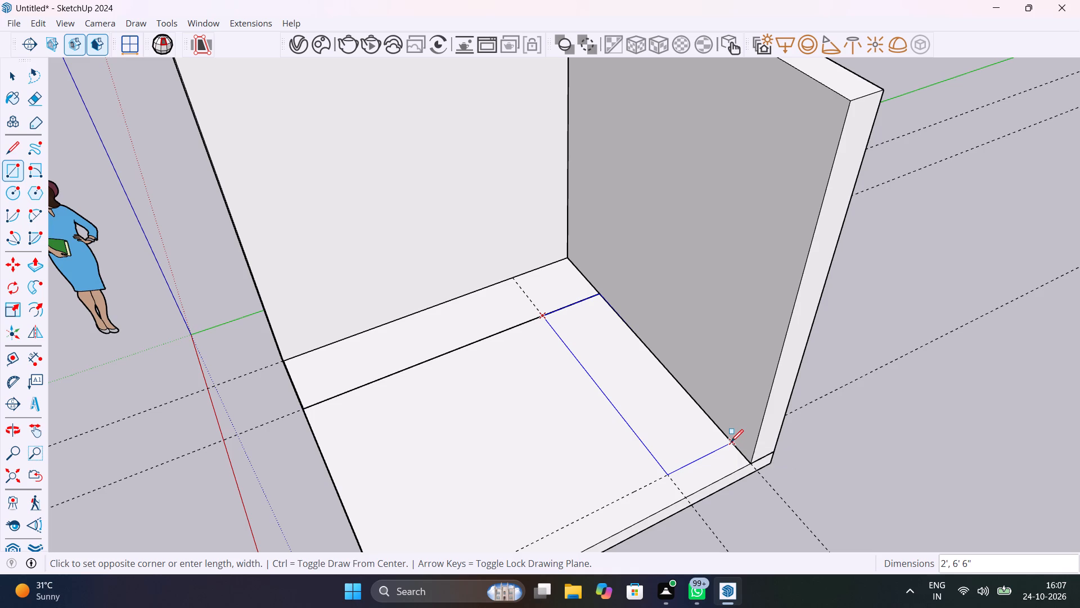
left_click(731, 442)
Erase the line separating the two floor rectangles at the corner so they form one L-shaped face.
middle_click_drag(532, 470, 690, 414)
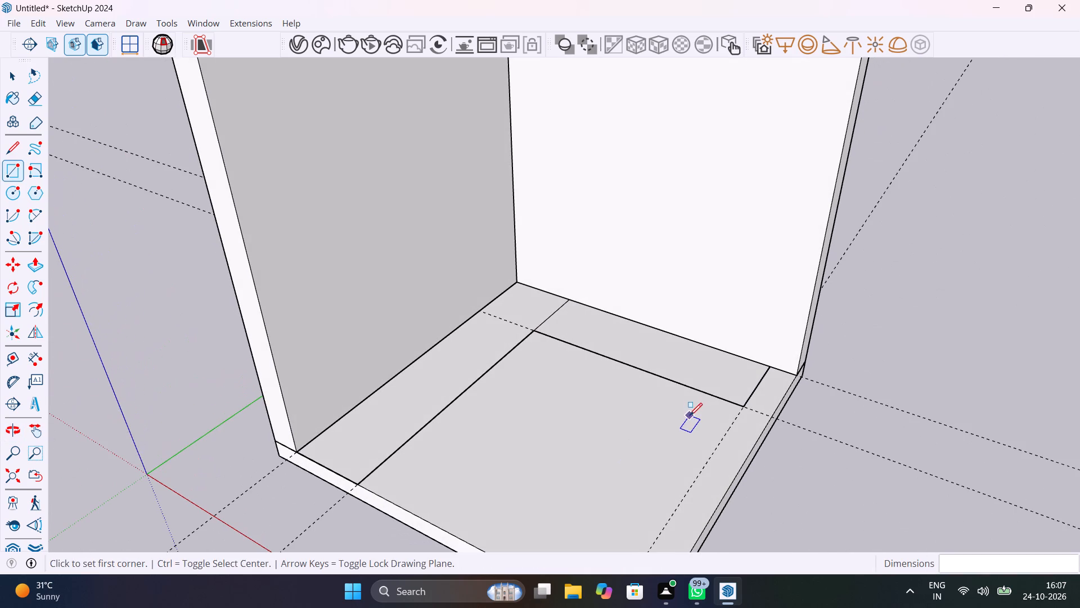
key("space")
scroll(566, 312, "up", 3)
key("e")
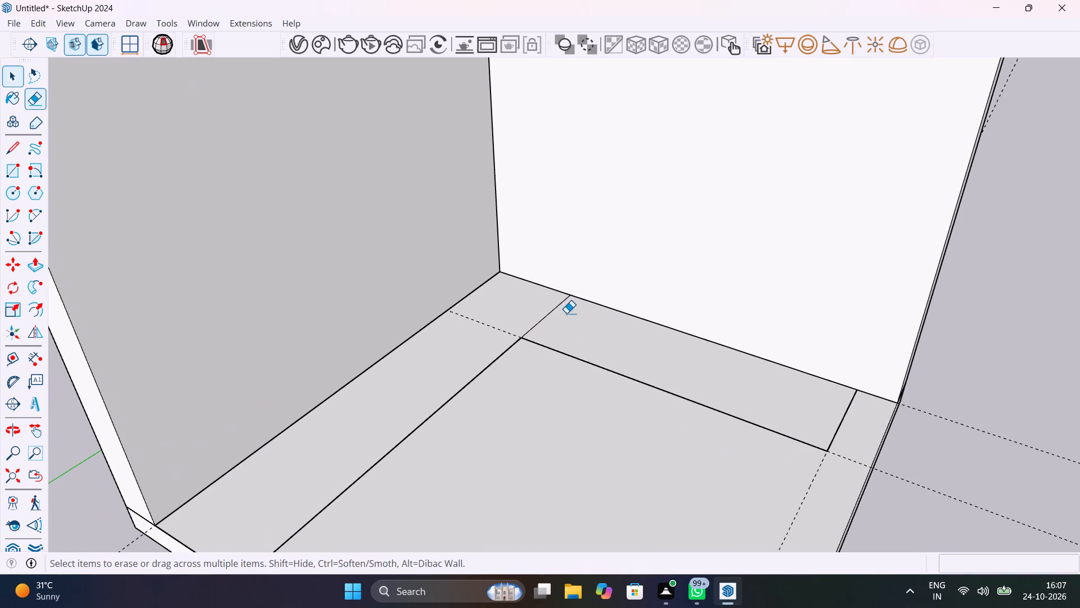
left_click_drag(566, 313, 527, 298)
key("space")
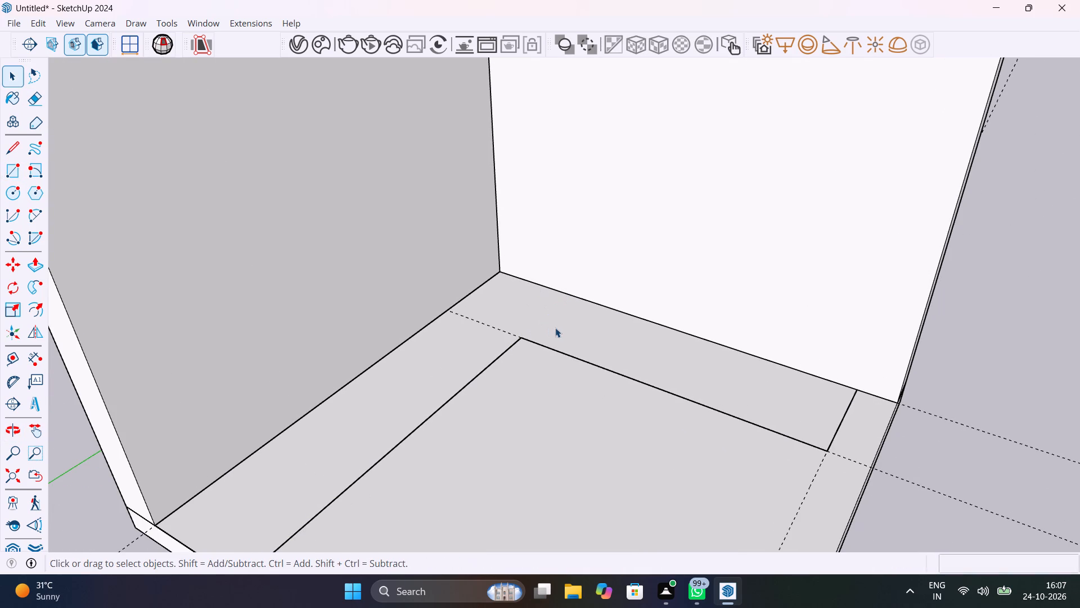
Push/Pull the L-shaped floor face up to a height of 2'6".
left_click(555, 328)
double_click(556, 328)
left_click(556, 328)
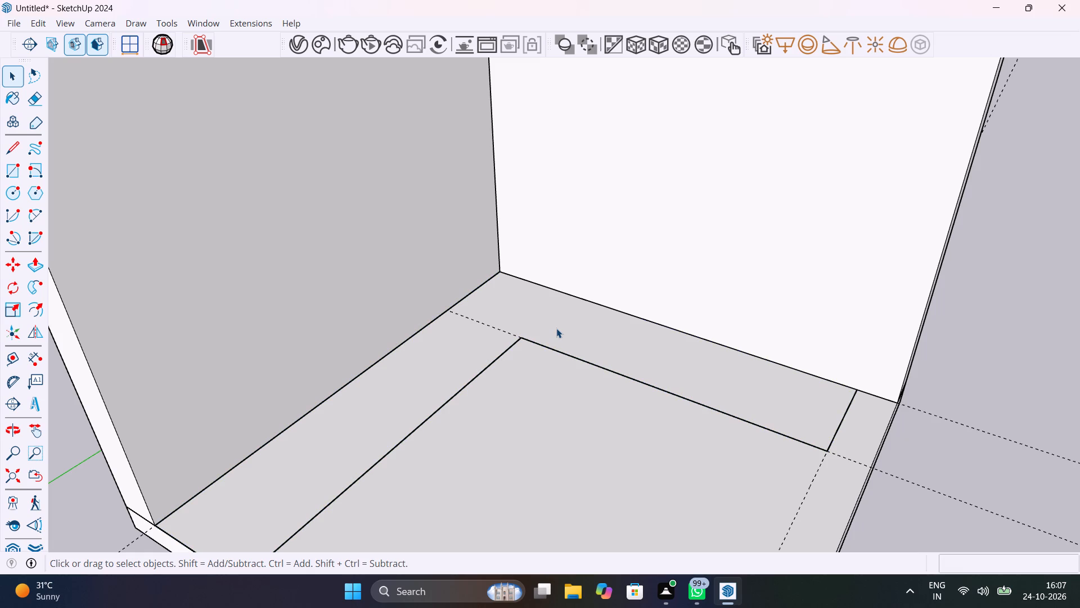
left_click(556, 328)
key("p")
left_click(556, 328)
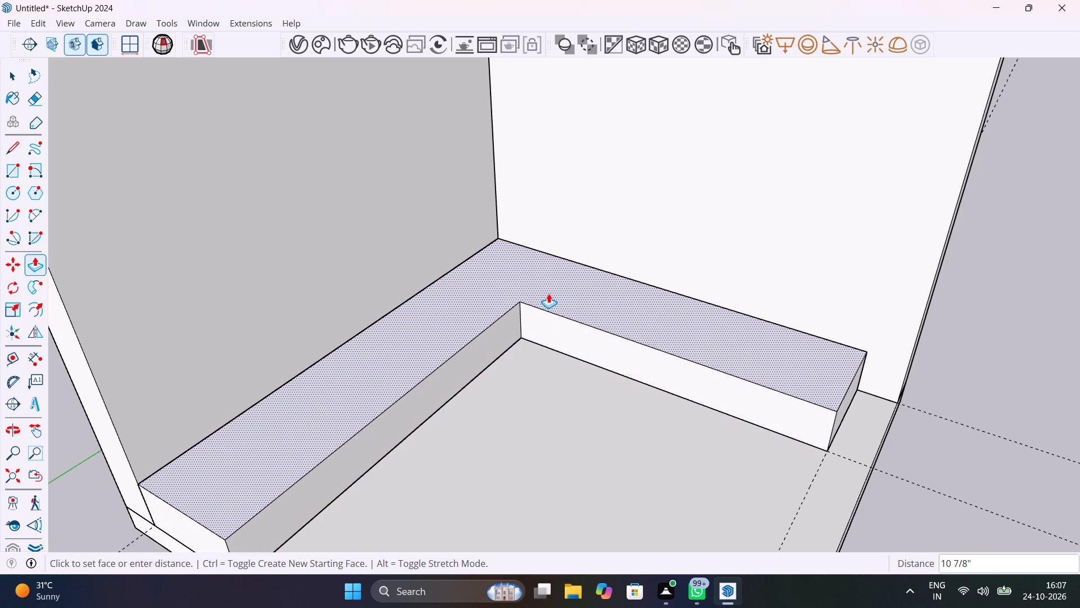
type("100")
type("mm")
key("Return")
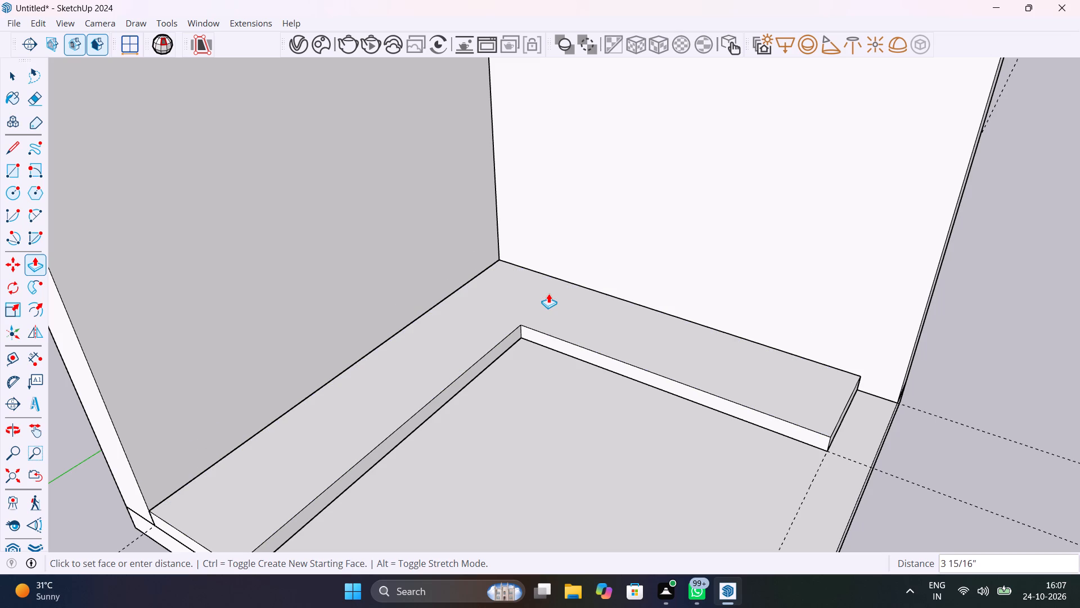
type("2'6\"")
key("Return")
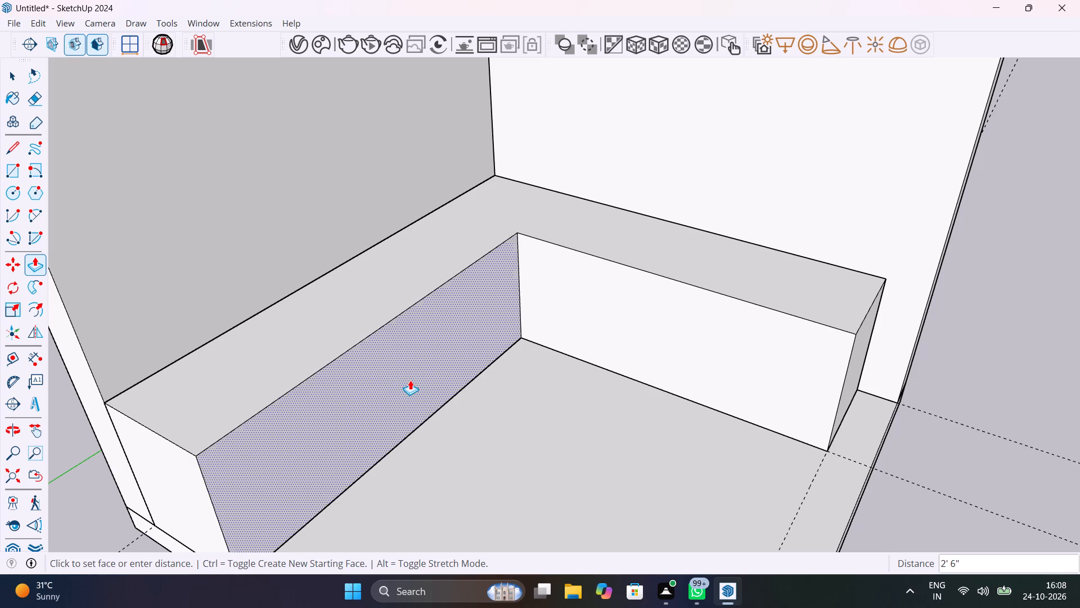
key("Escape")
Copy the two inner bottom edges of the L-shaped block 4" straight up its front faces.
middle_click_drag(406, 398, 400, 305)
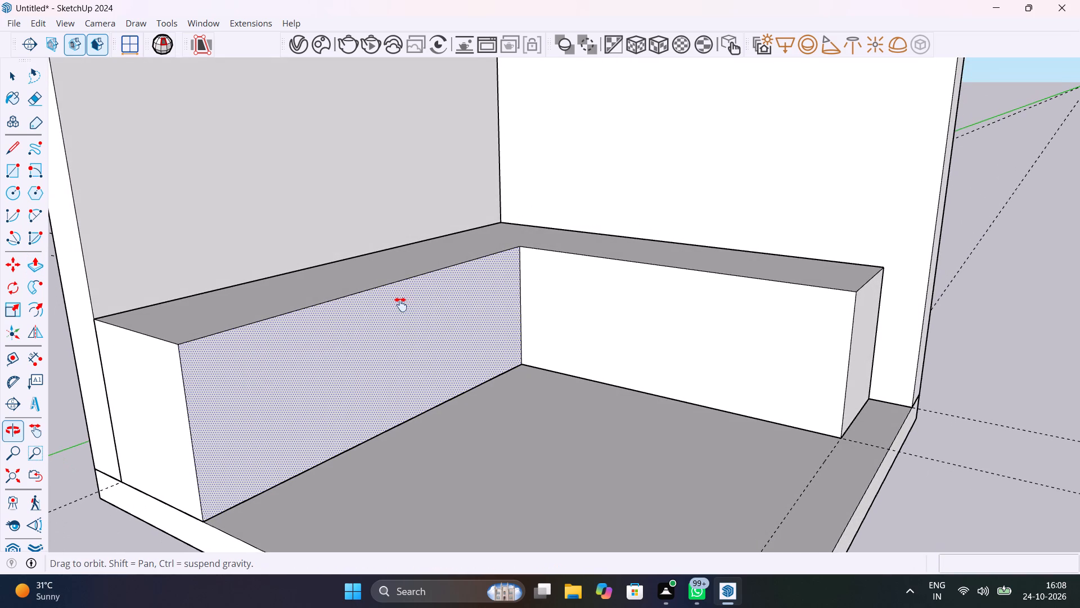
middle_click_drag(400, 305, 487, 266)
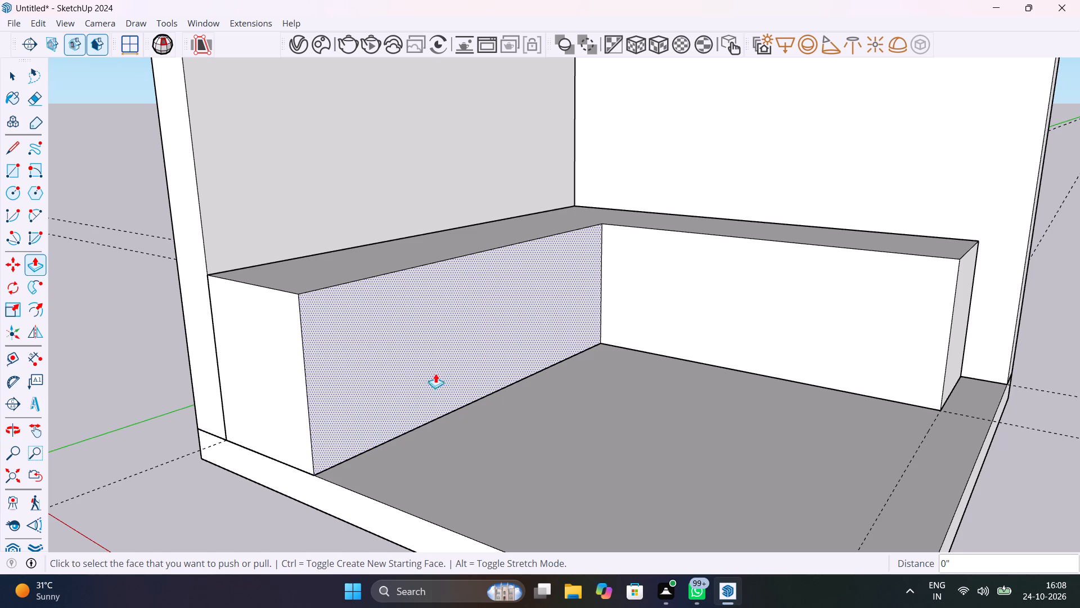
key("space")
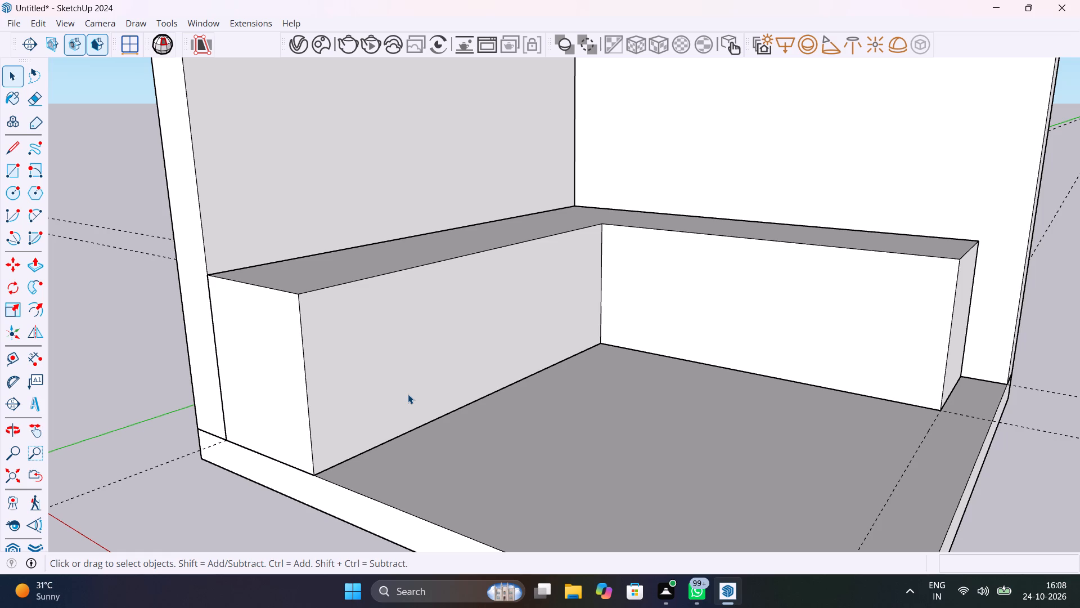
left_click(439, 419)
left_click(712, 363, "shift")
left_click(714, 367, "shift")
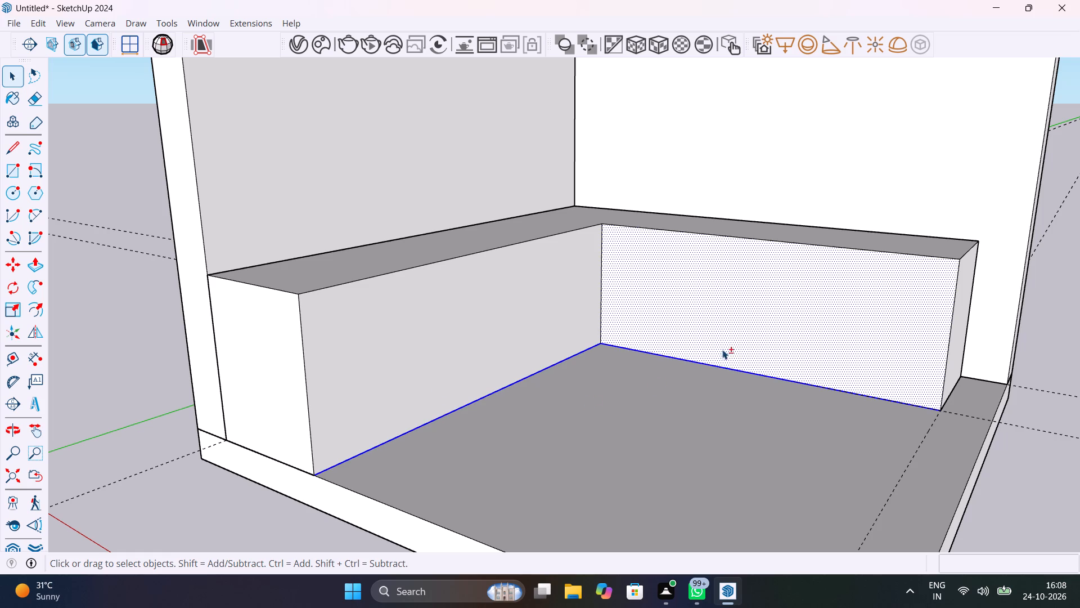
left_click(739, 334, "shift")
key("m")
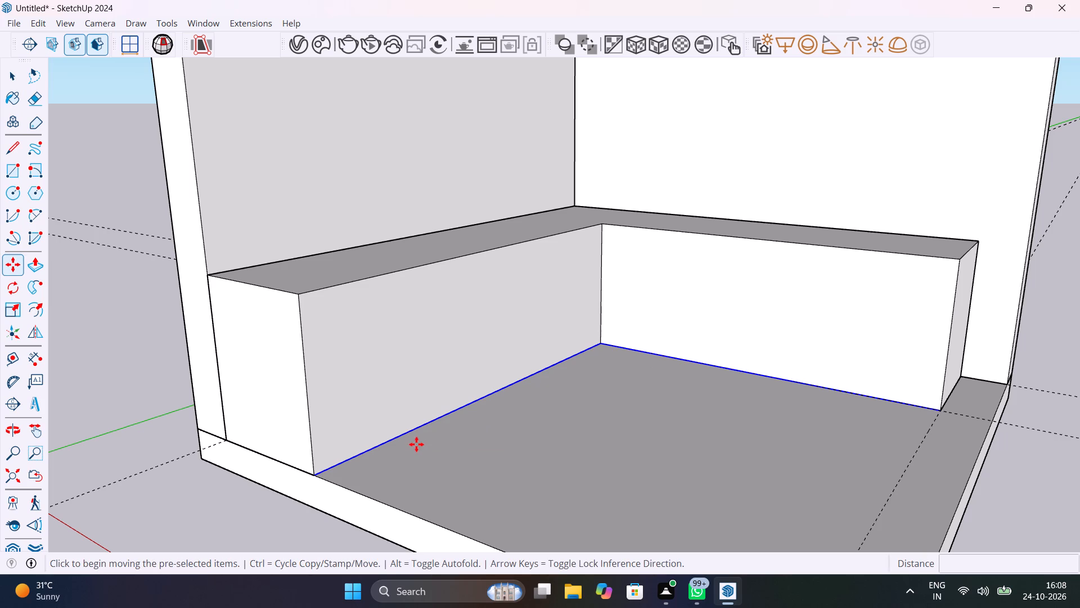
left_click(316, 480)
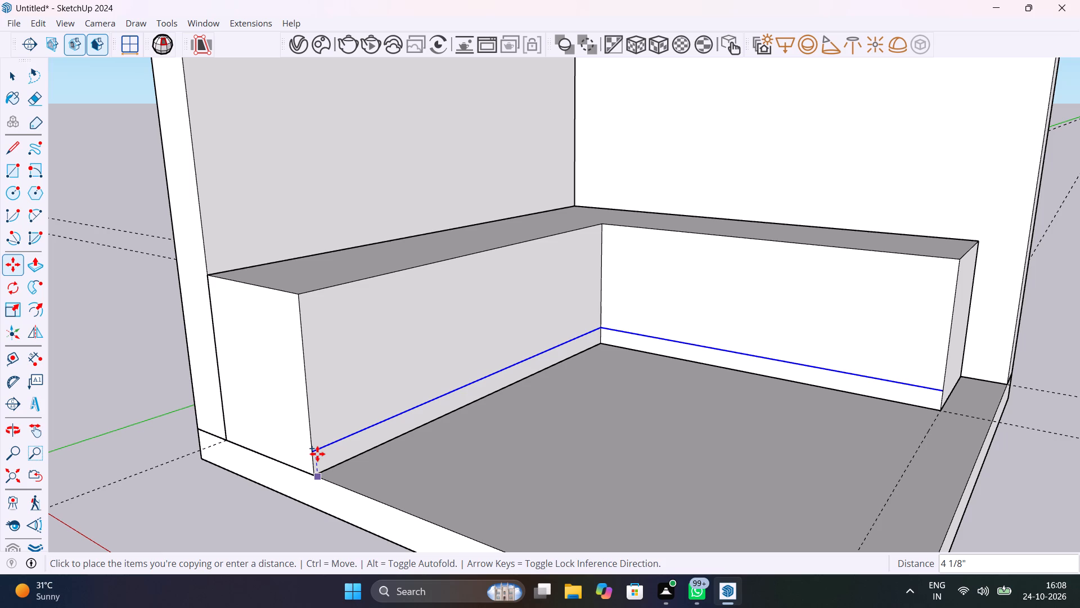
type("4\"")
key("Return")
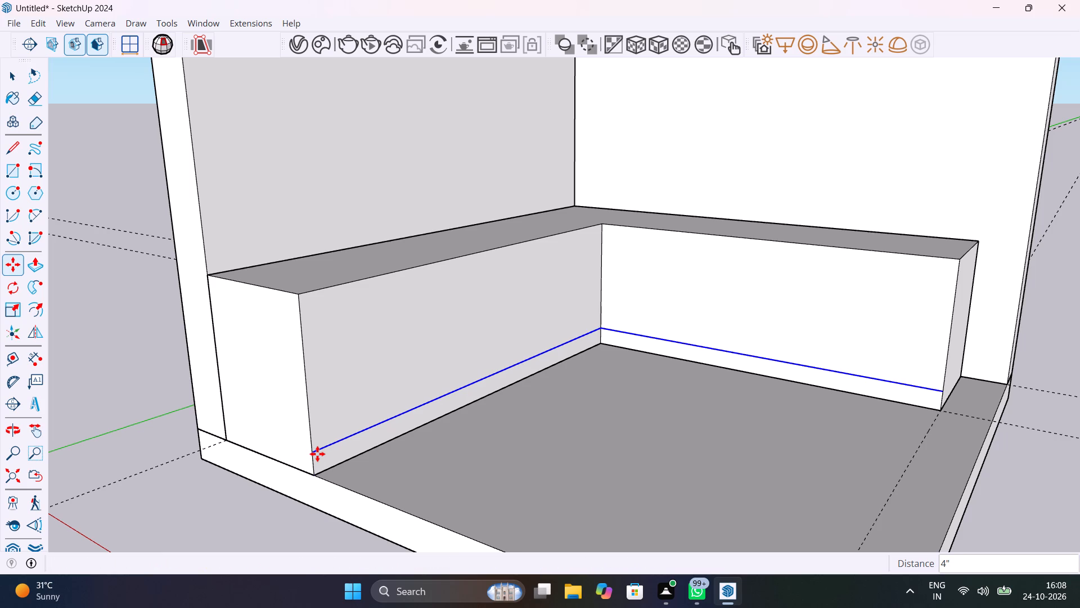
key("space")
Push the 4" base strips on both legs of the block inward 3" to form a recessed toe kick.
left_click(321, 454)
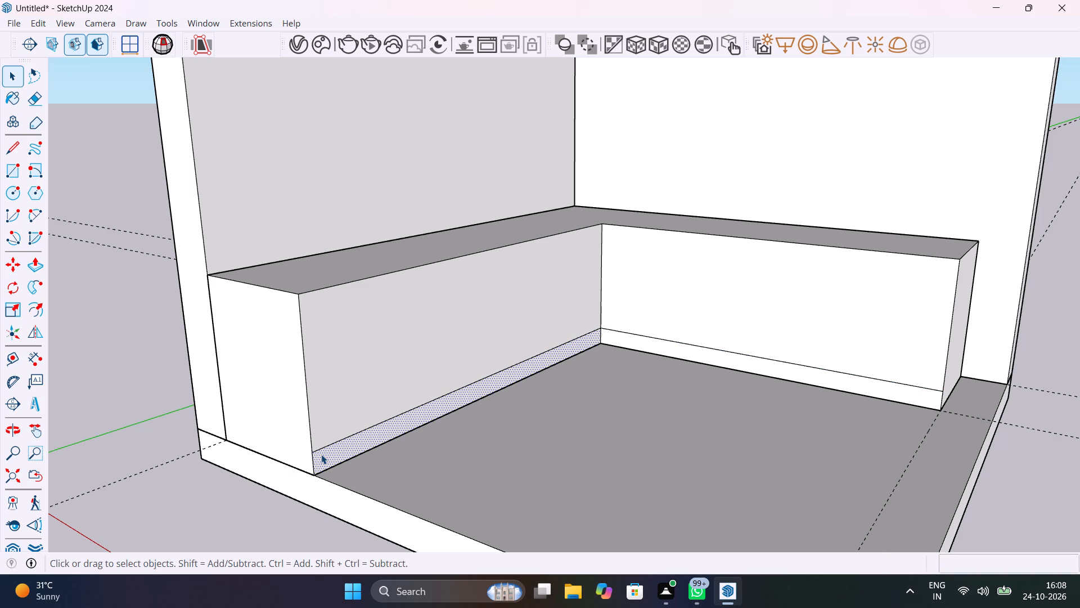
key("p")
left_click(321, 454)
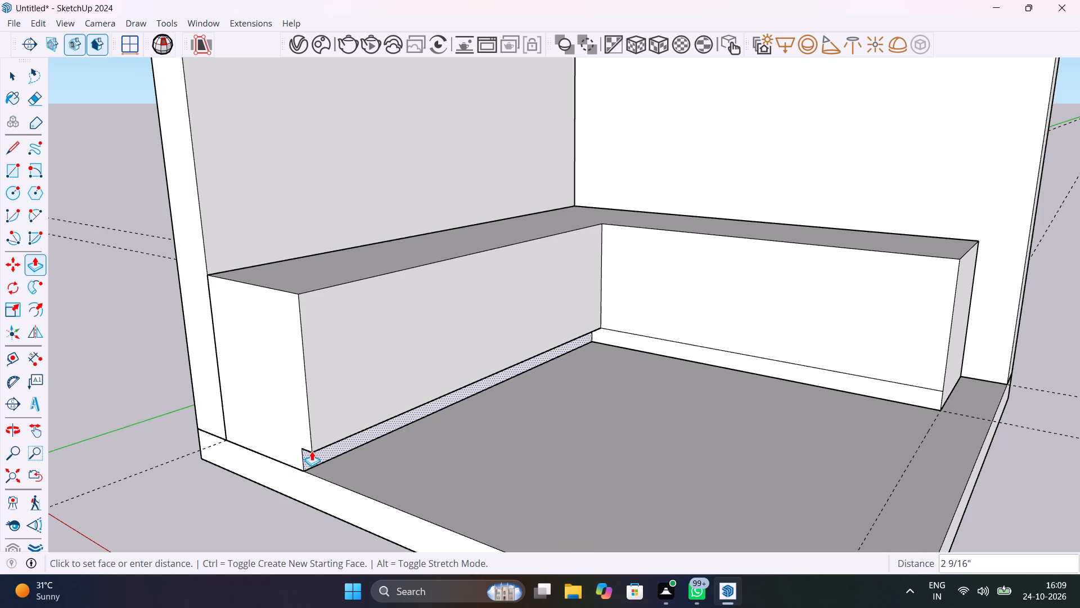
key("3")
key("shift+quotedbl")
key("Return")
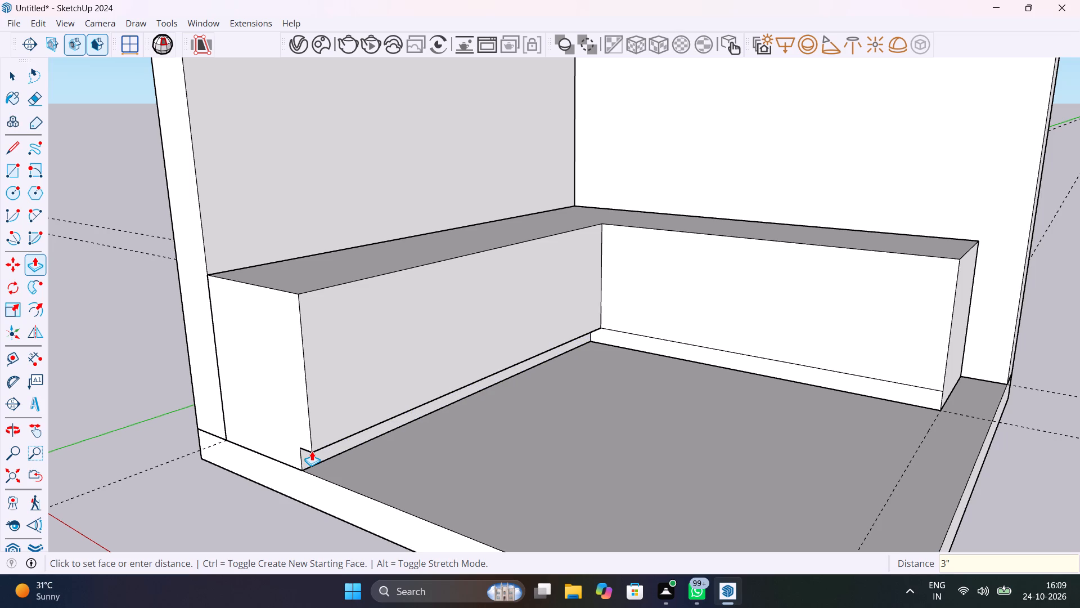
double_click(853, 379)
key("space")
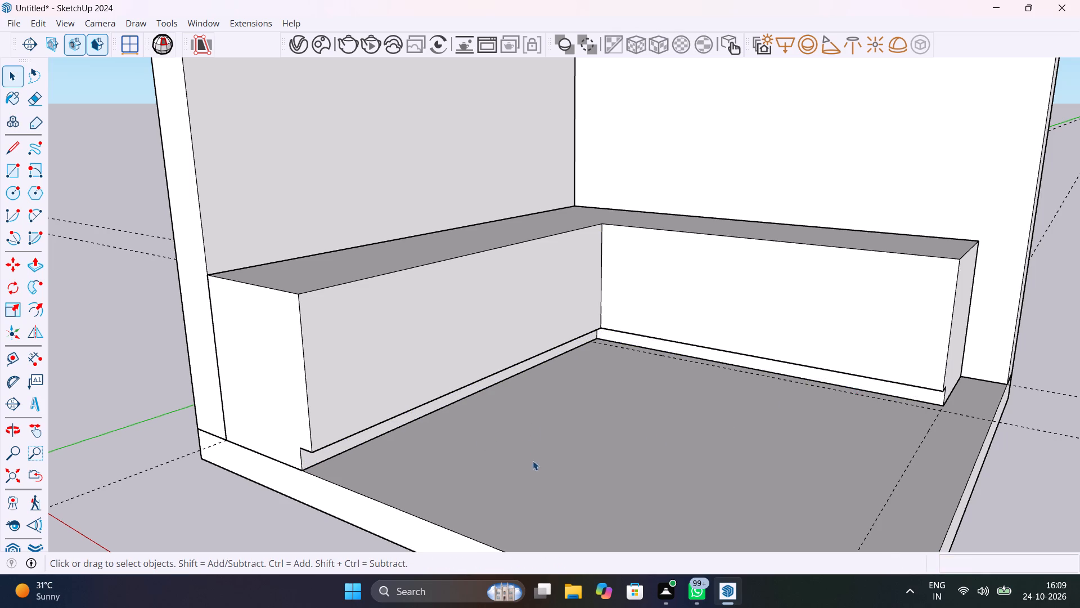
Make the whole L-shaped block with its toe kick into a group.
scroll(534, 458, "down", 5)
middle_click_drag(582, 469, 537, 444)
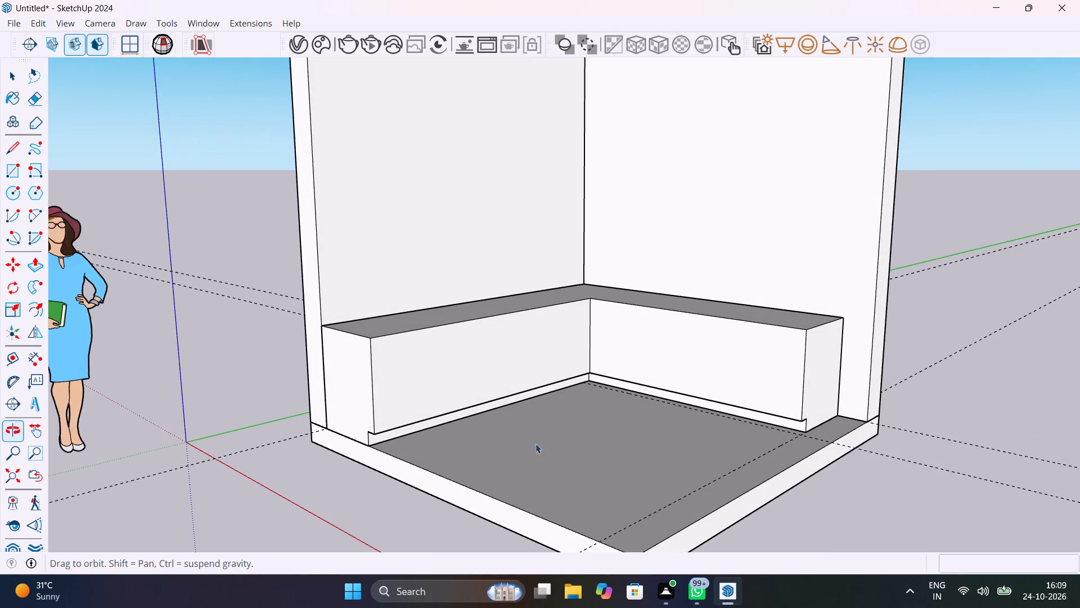
triple_click(428, 382)
left_click(428, 382)
right_click(428, 382)
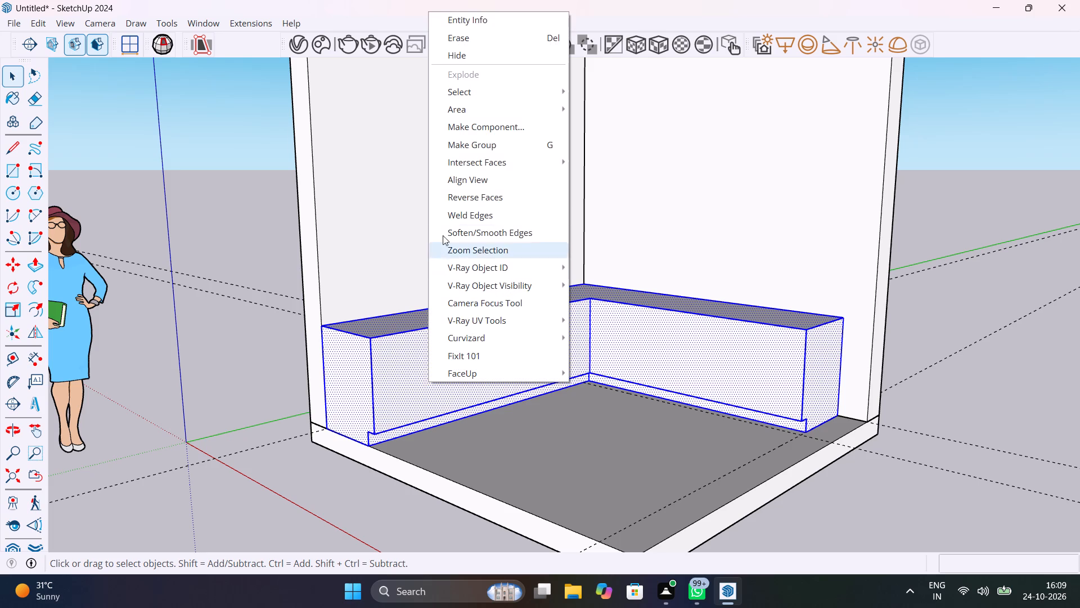
left_click(460, 146)
left_click(272, 370)
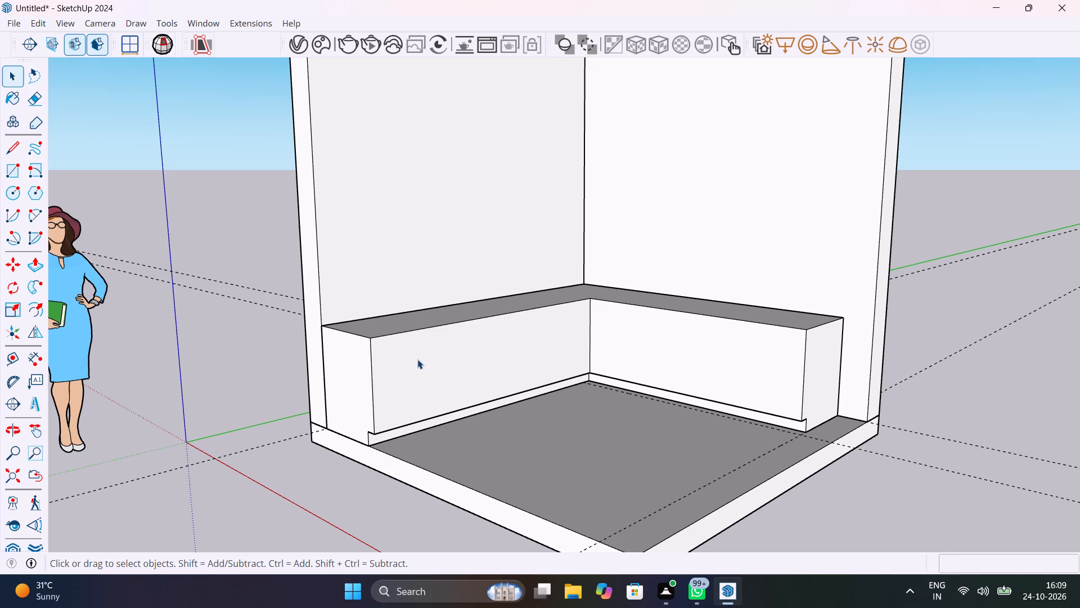
Draw a rectangle covering the front face of the block's side-wall leg, from its top edge down to the toe kick.
scroll(398, 336, "up", 6)
middle_click_drag(426, 353, 276, 373)
key("r")
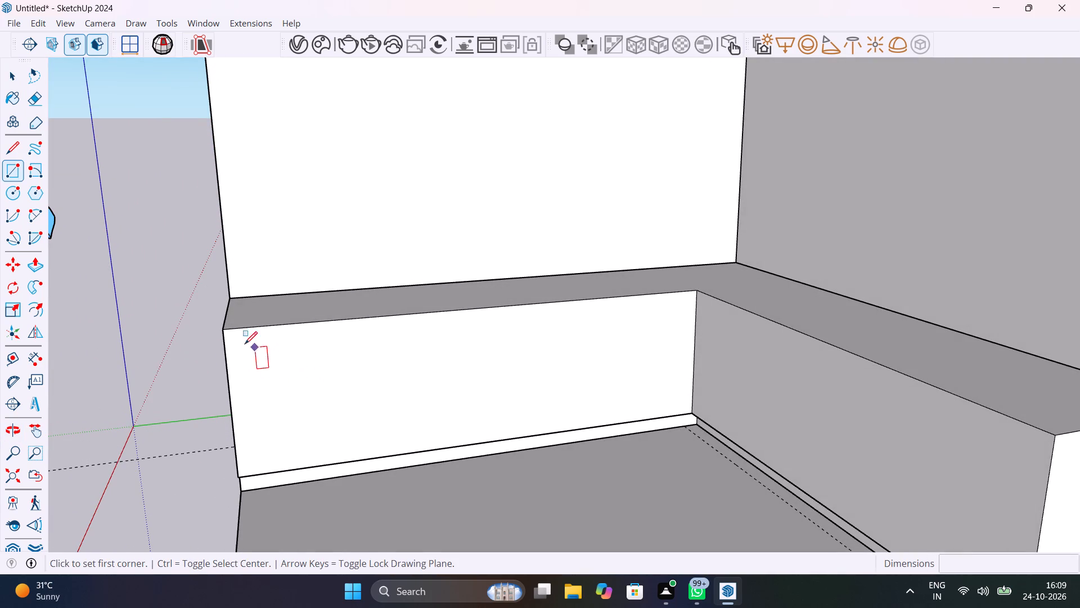
left_click(222, 334)
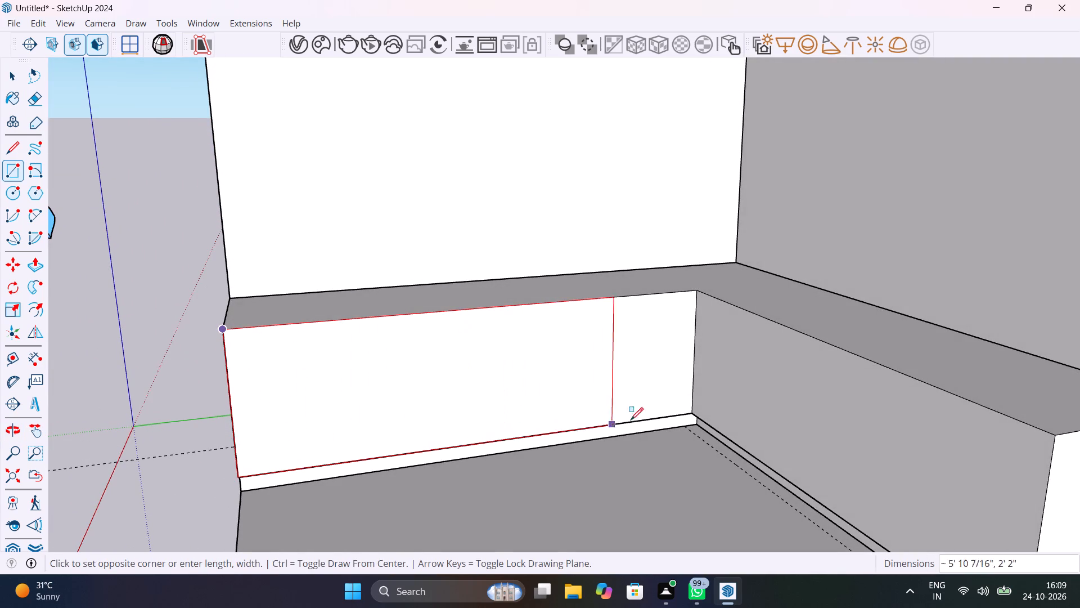
left_click(693, 409)
Push/Pull the new front rectangle outward 1" to form a panel on the side-wall leg.
middle_click_drag(453, 444, 553, 461)
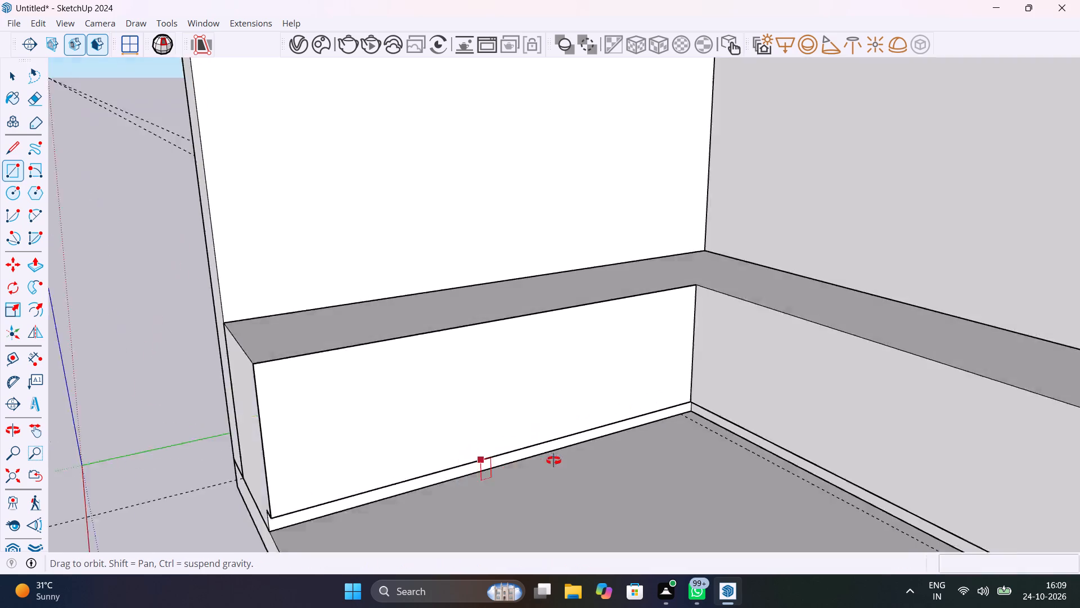
middle_click_drag(553, 461, 635, 442)
key("p")
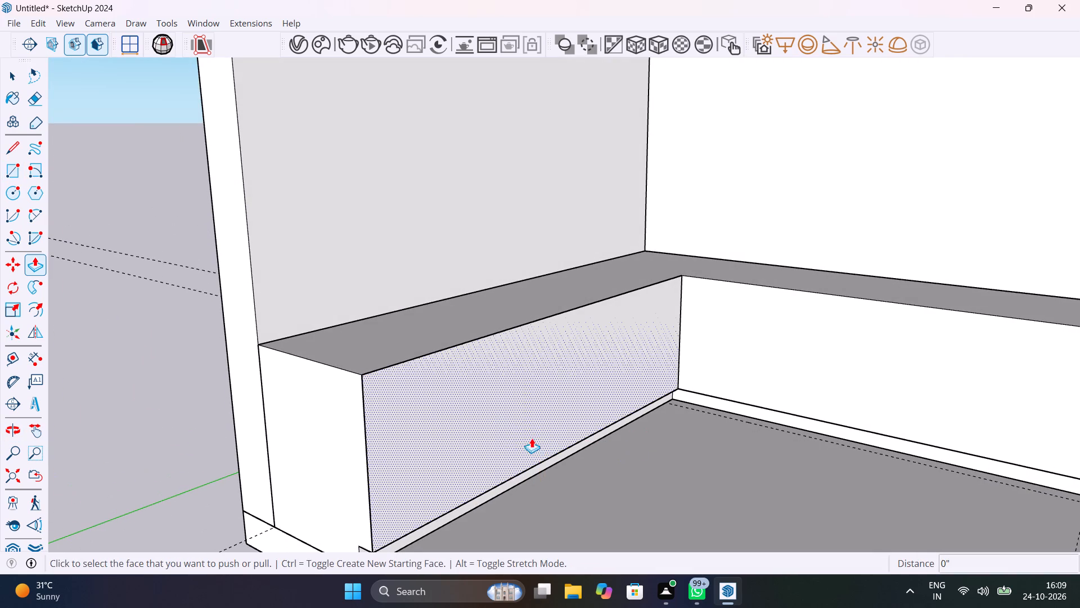
left_click(516, 430)
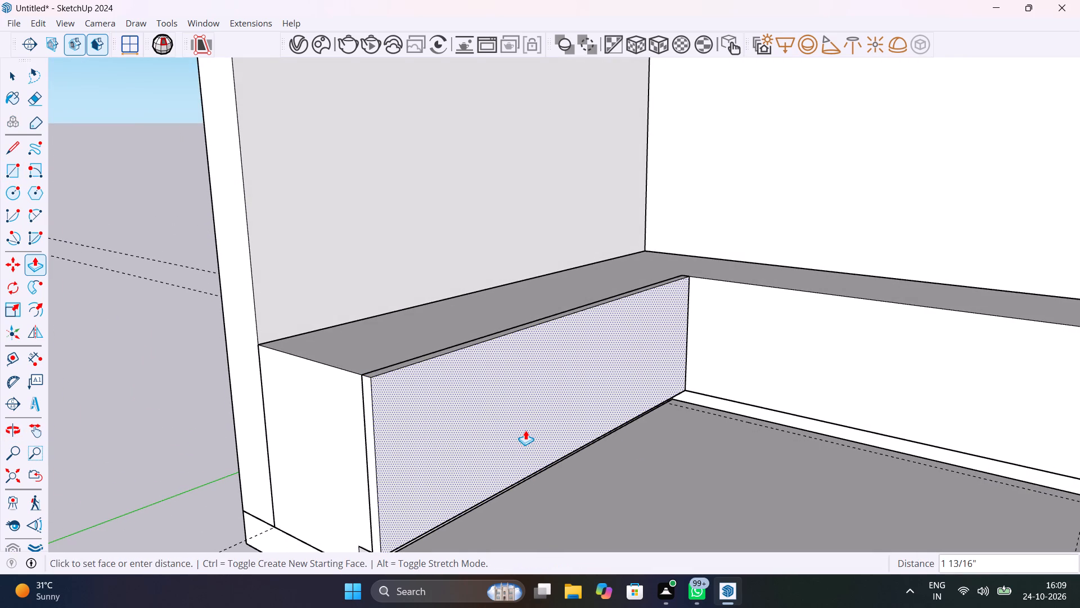
type("1\"")
key("Return")
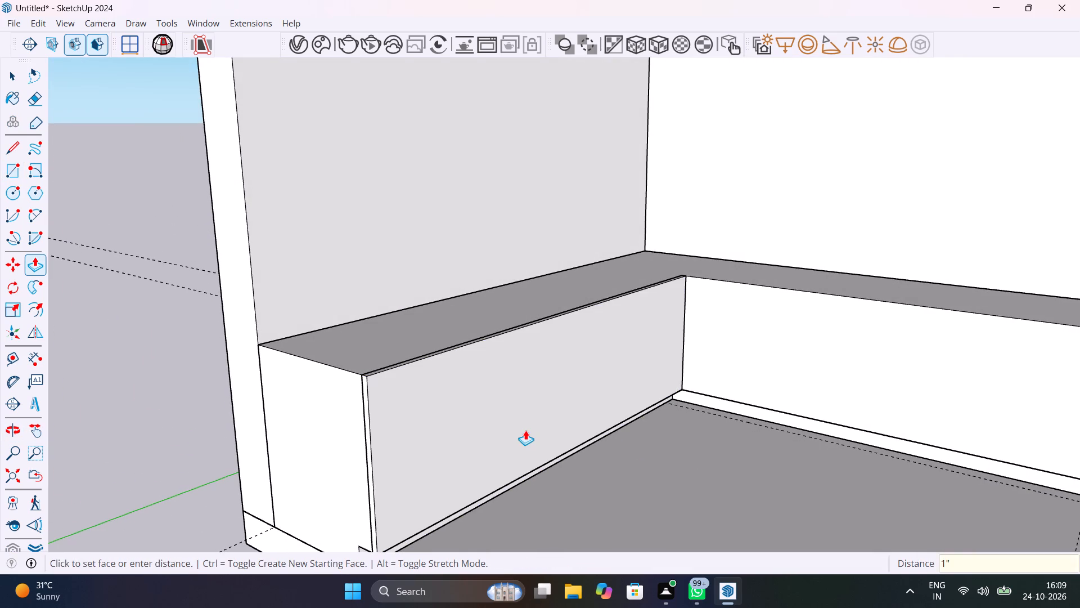
key("space")
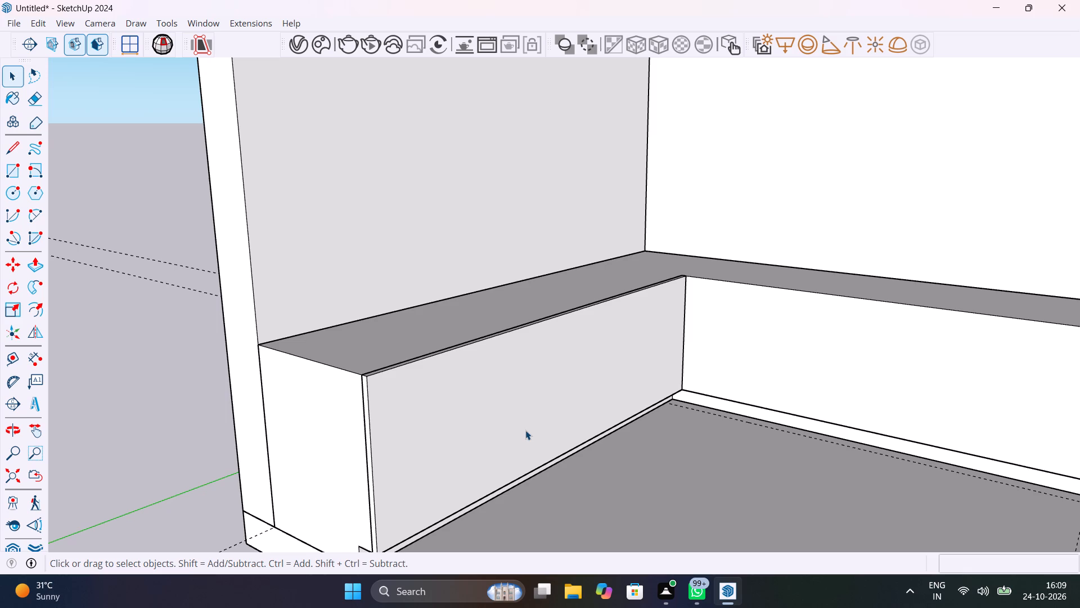
Make the 1" thick front panel into its own group.
triple_click(455, 427)
right_click(455, 427)
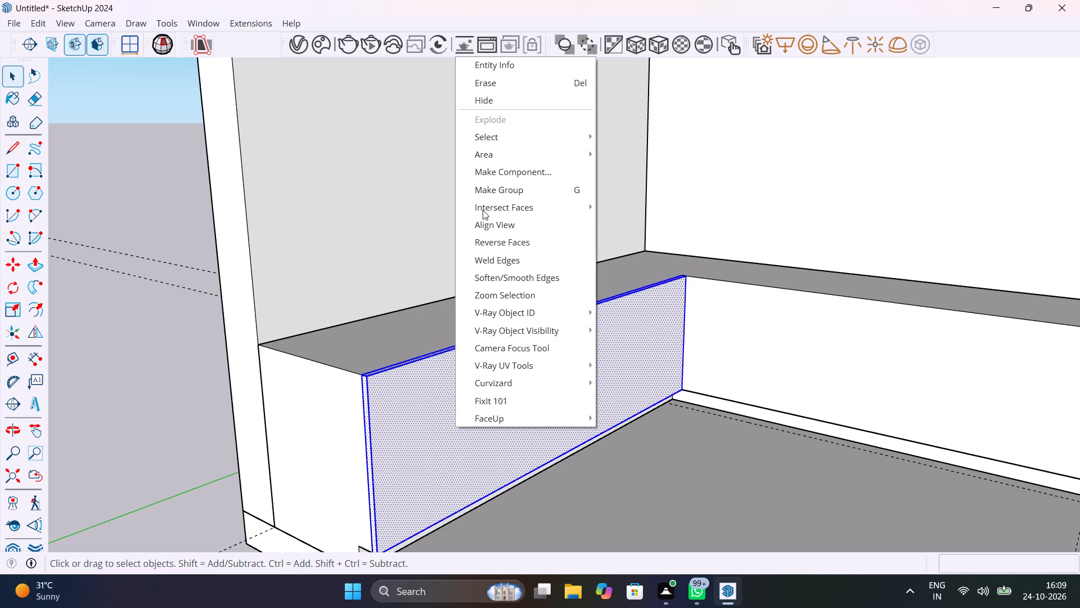
left_click(493, 190)
left_click(190, 373)
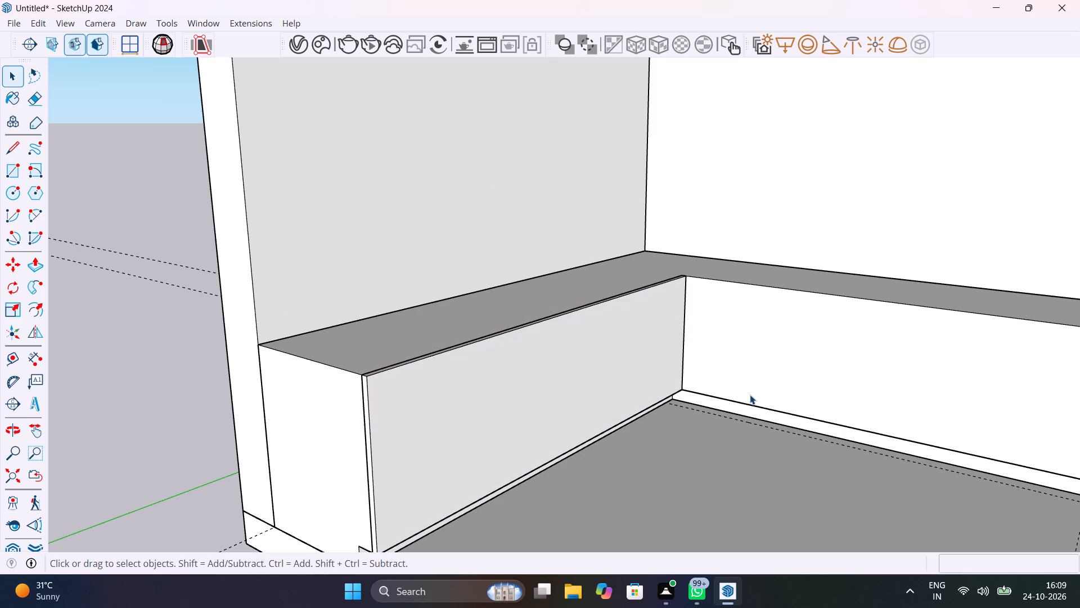
Inside the front panel group, copy the front face's vertical edge at the counter's inner corner 1" inward along the panel.
double_click(647, 363)
middle_click_drag(705, 320, 663, 318)
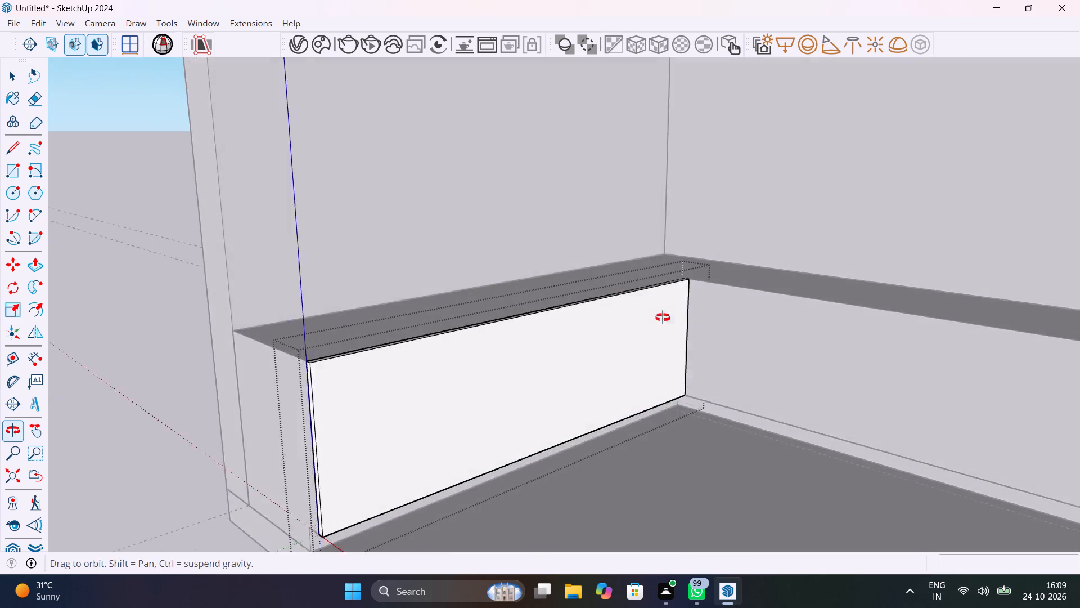
middle_click_drag(663, 318, 577, 326)
scroll(700, 288, "up", 9)
middle_click_drag(688, 348, 678, 400)
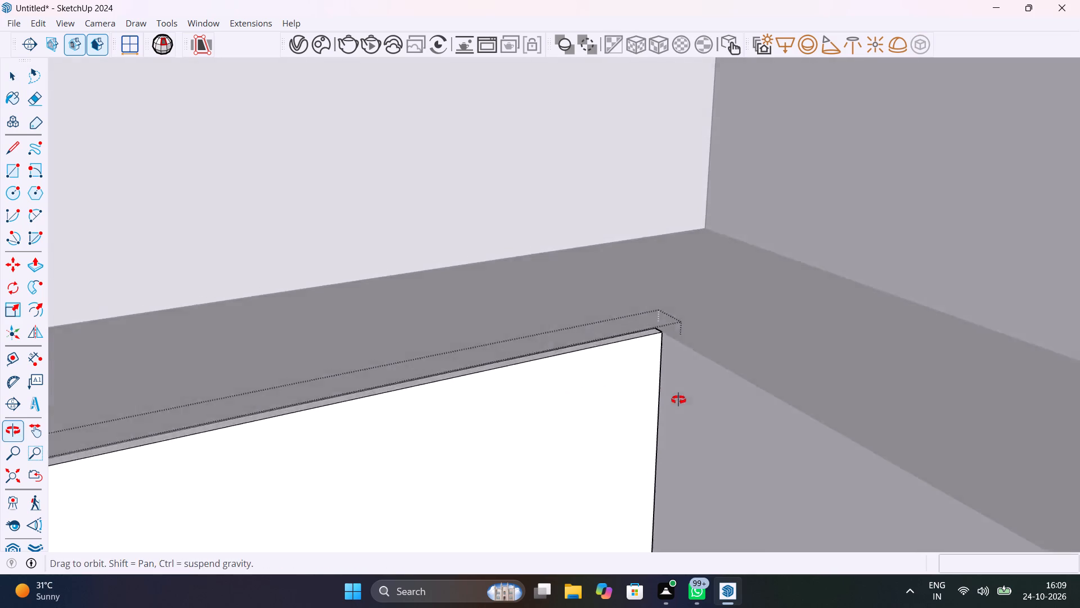
middle_click_drag(678, 400, 676, 410)
scroll(661, 408, "up", 4)
middle_click_drag(681, 314, 695, 287, "shift")
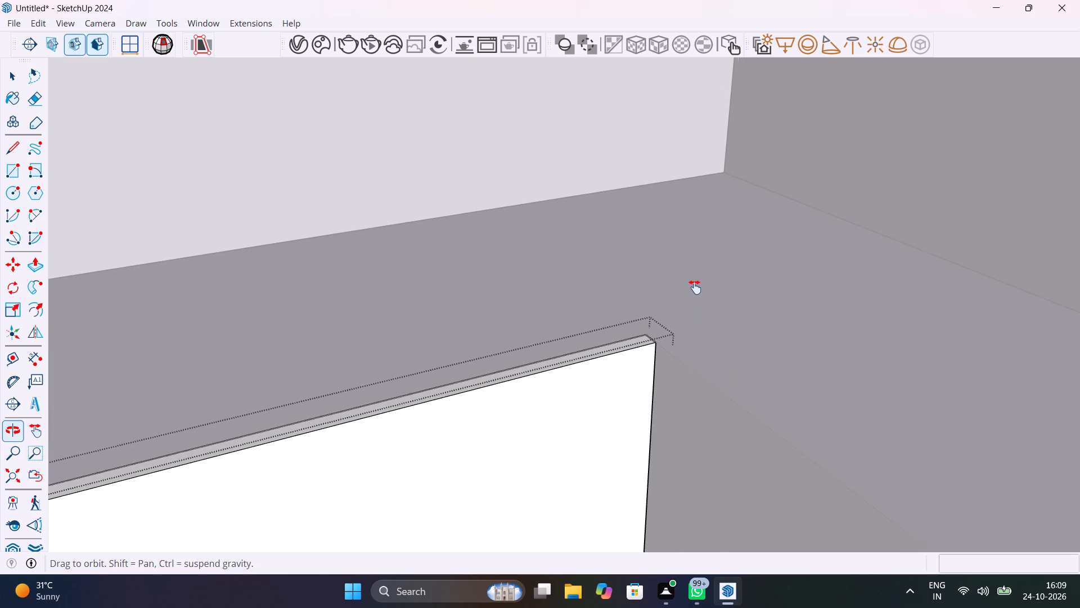
middle_click_drag(695, 287, 687, 301, "shift")
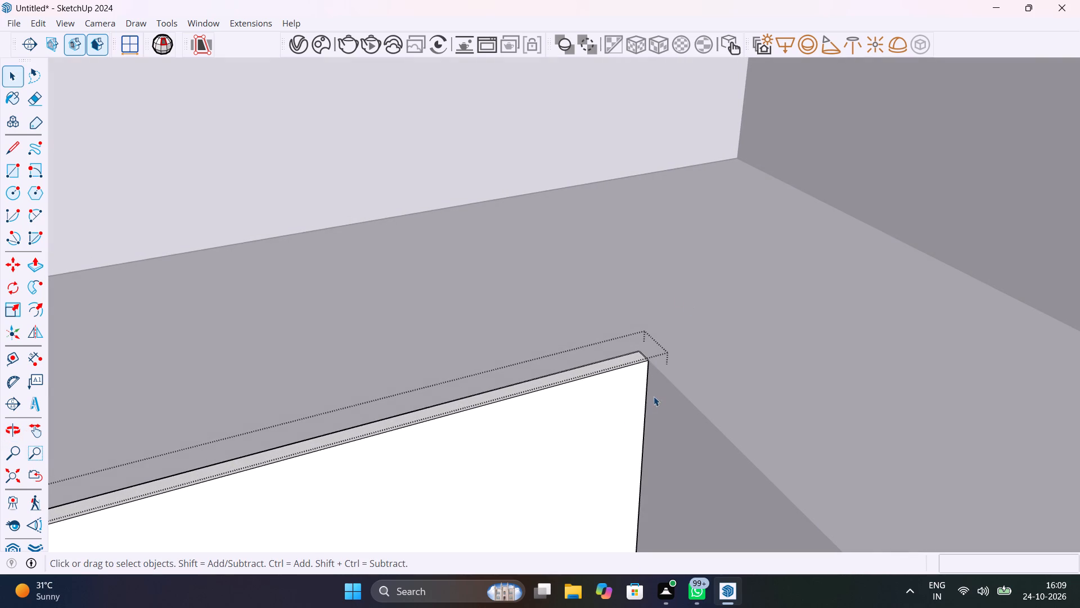
left_click(646, 415)
key("m")
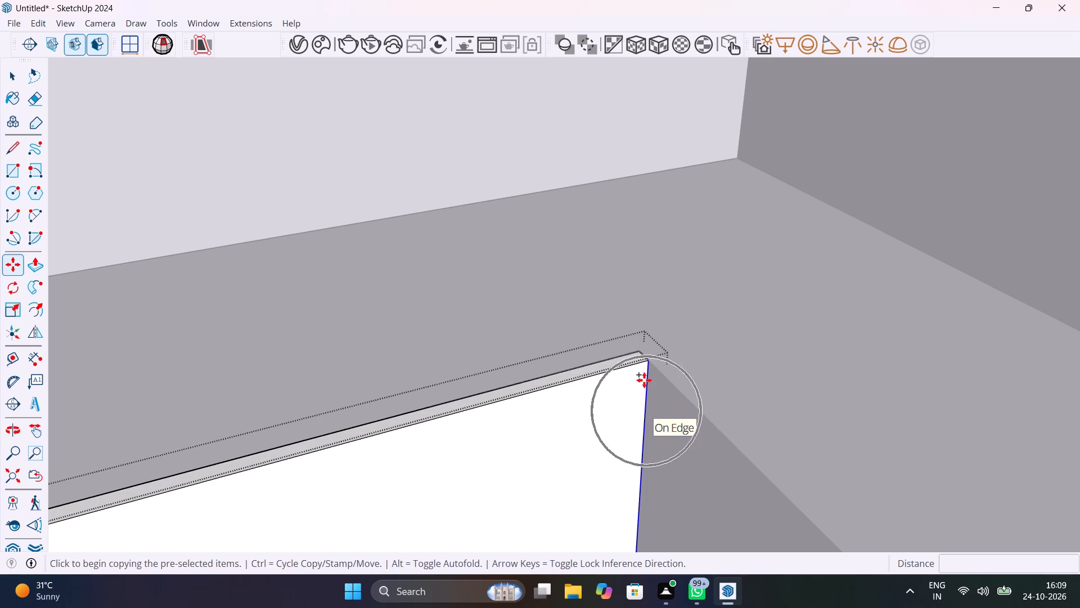
left_click(650, 361)
type("1\"")
key("Return")
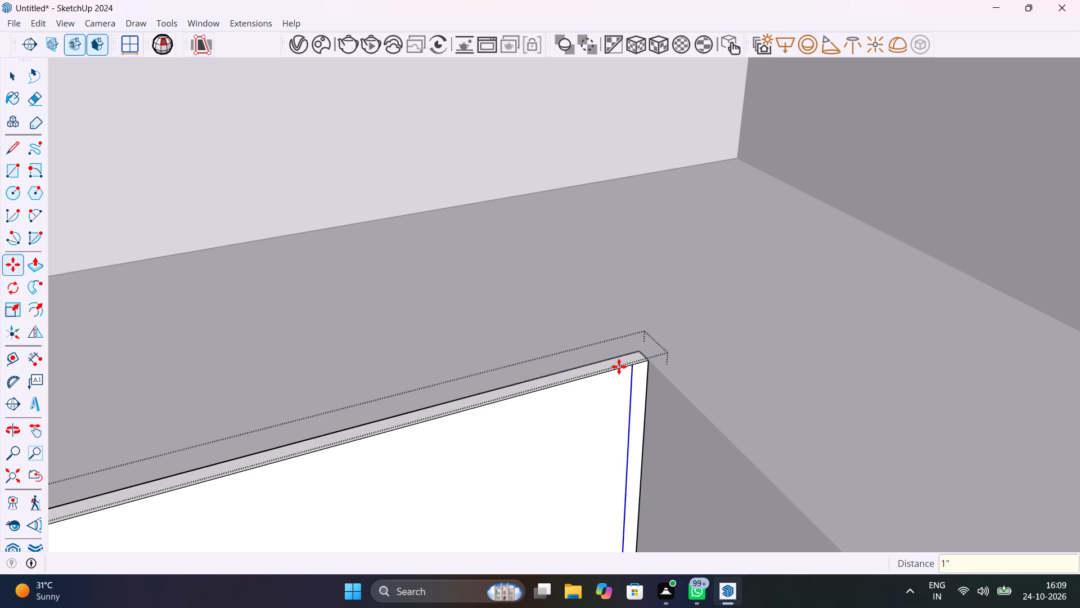
Push/Pull the 1" strip 6'5" along the counter's other leg to its end, forming an L-shaped front panel, and exit the group.
key("space")
left_click(639, 404)
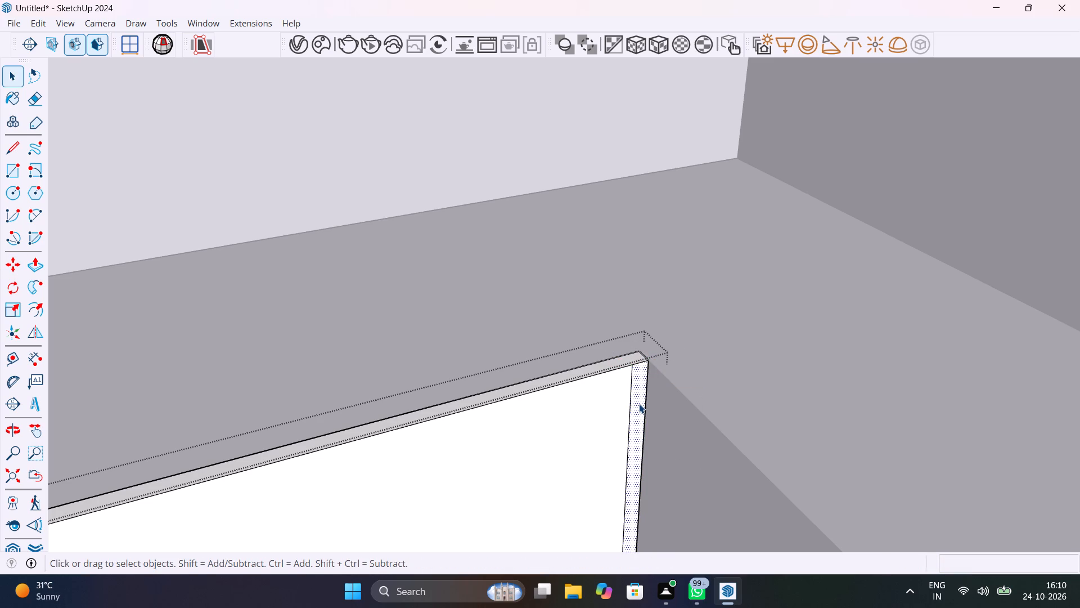
key("p")
left_click(639, 404)
scroll(651, 445, "down", 14)
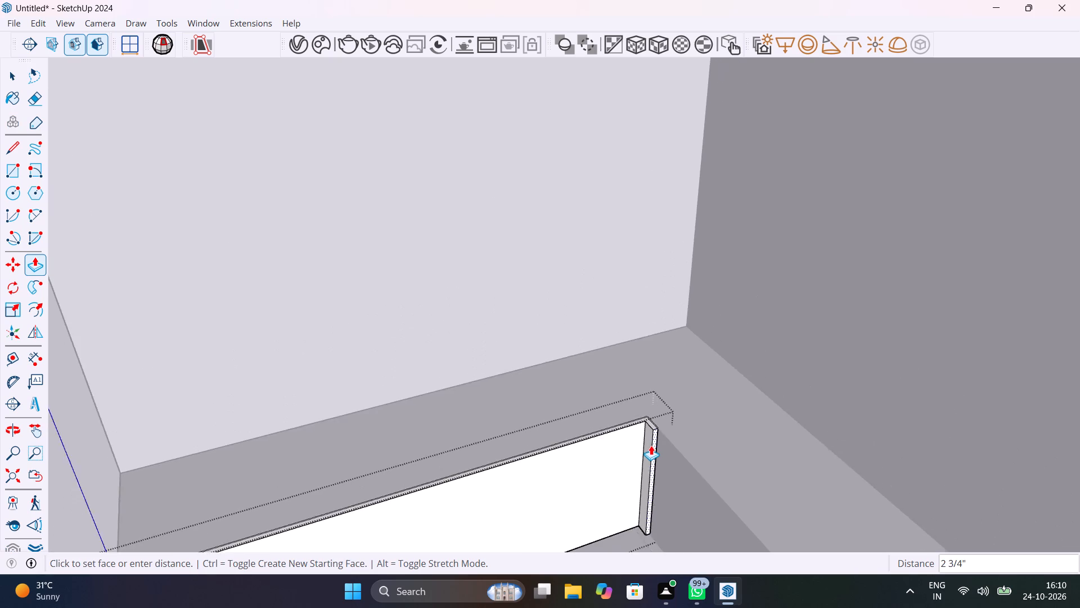
scroll(651, 445, "down", 5)
middle_click_drag(655, 450, 642, 239, "shift")
scroll(642, 240, "up", 1)
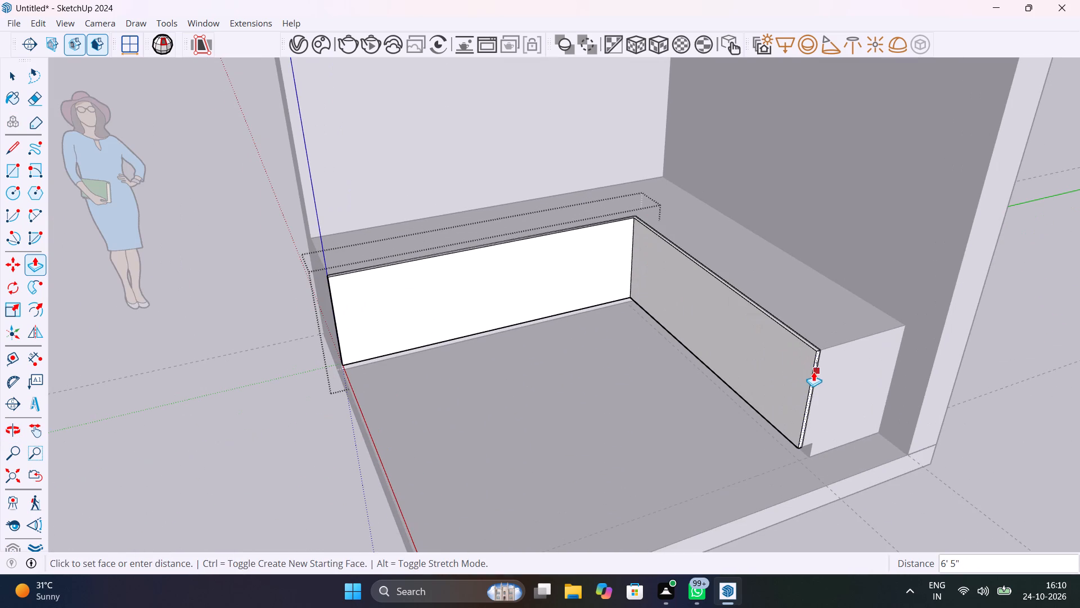
left_click(813, 370)
key("space")
left_click(1014, 445)
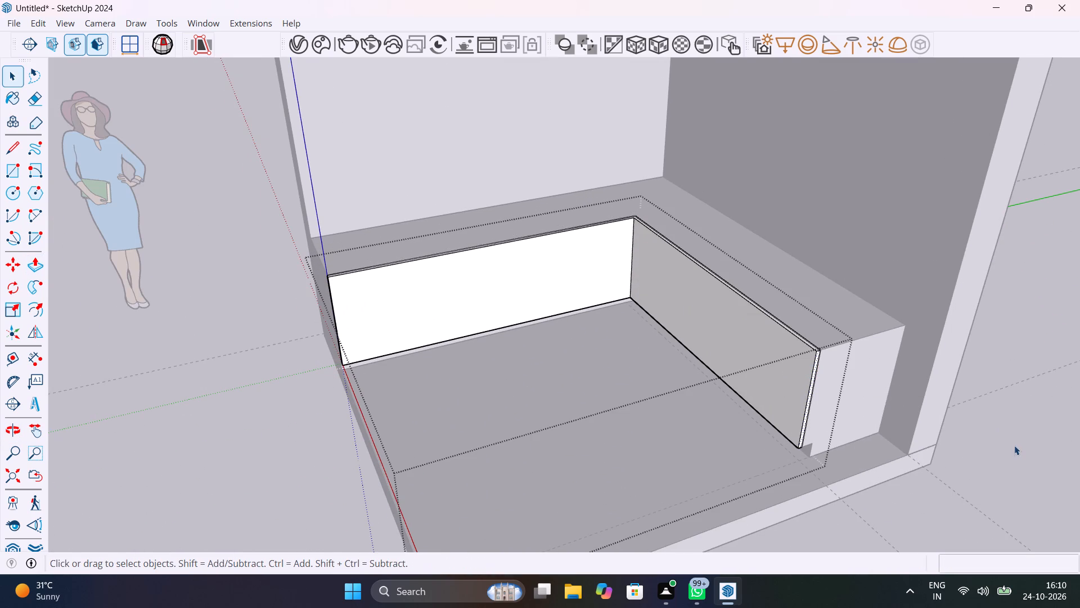
middle_click_drag(662, 383, 762, 343)
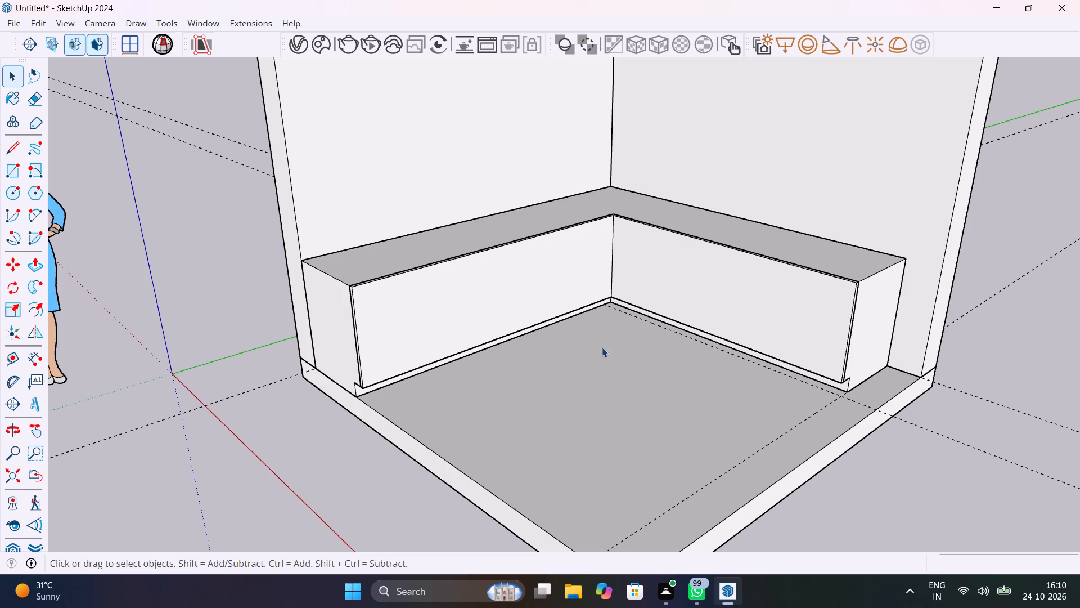
middle_click_drag(567, 339, 528, 341)
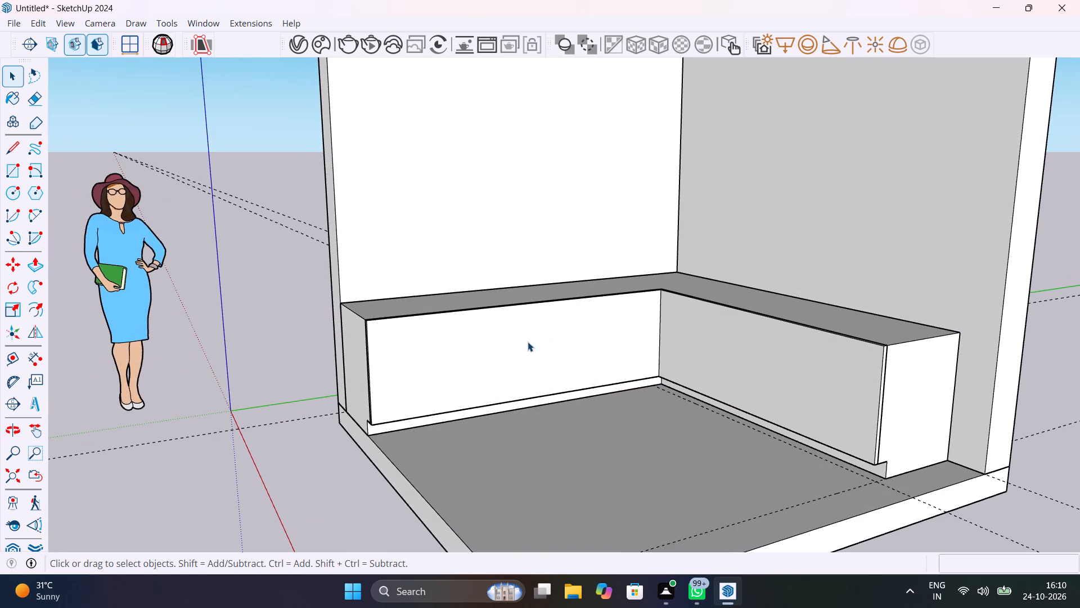
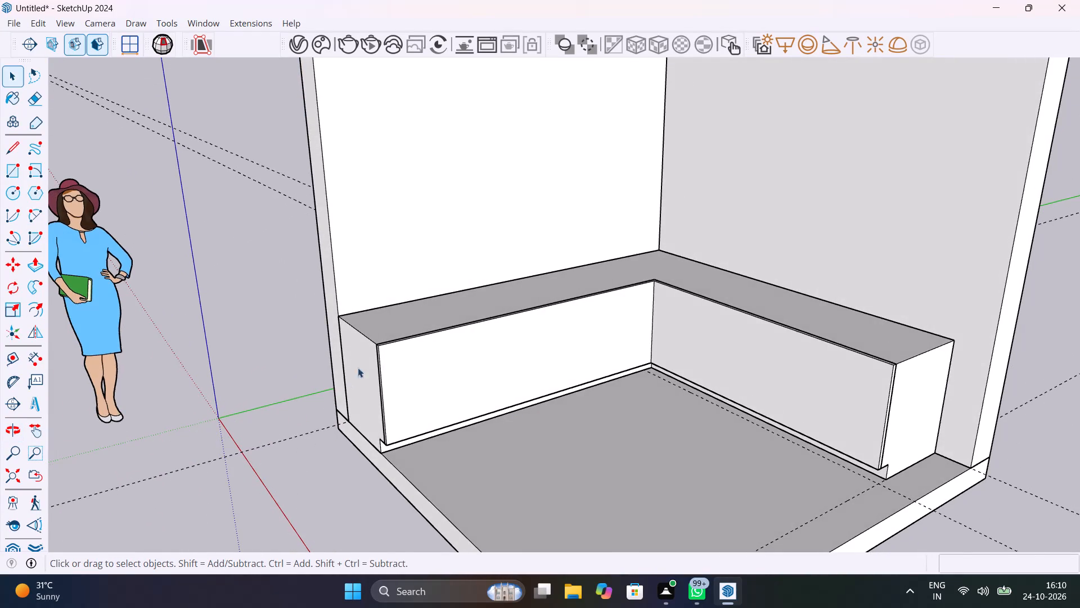
Inside the L-shaped front panel group, copy the inner corner's vertical edge 18 mm along the side-wall leg's face.
scroll(403, 341, "up", 9)
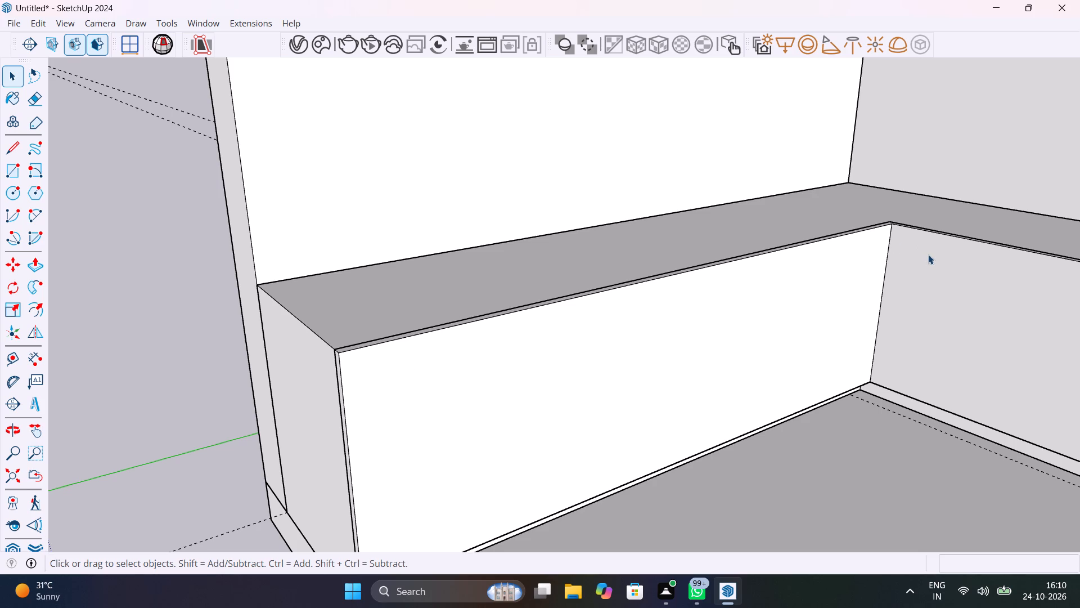
middle_click_drag(917, 253, 738, 301, "shift")
scroll(717, 267, "up", 11)
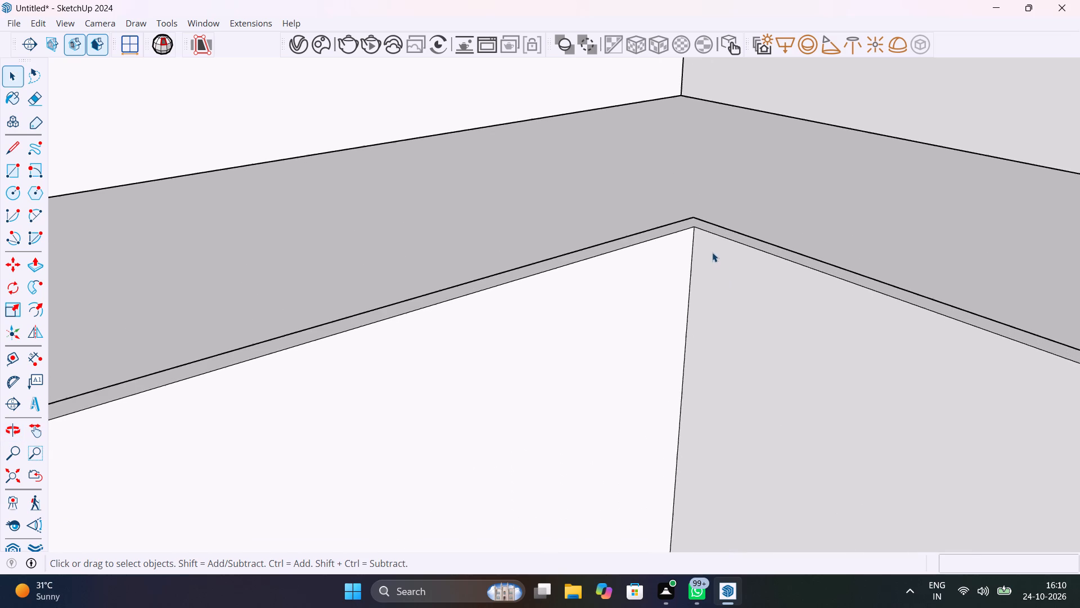
left_click(690, 285)
double_click(690, 285)
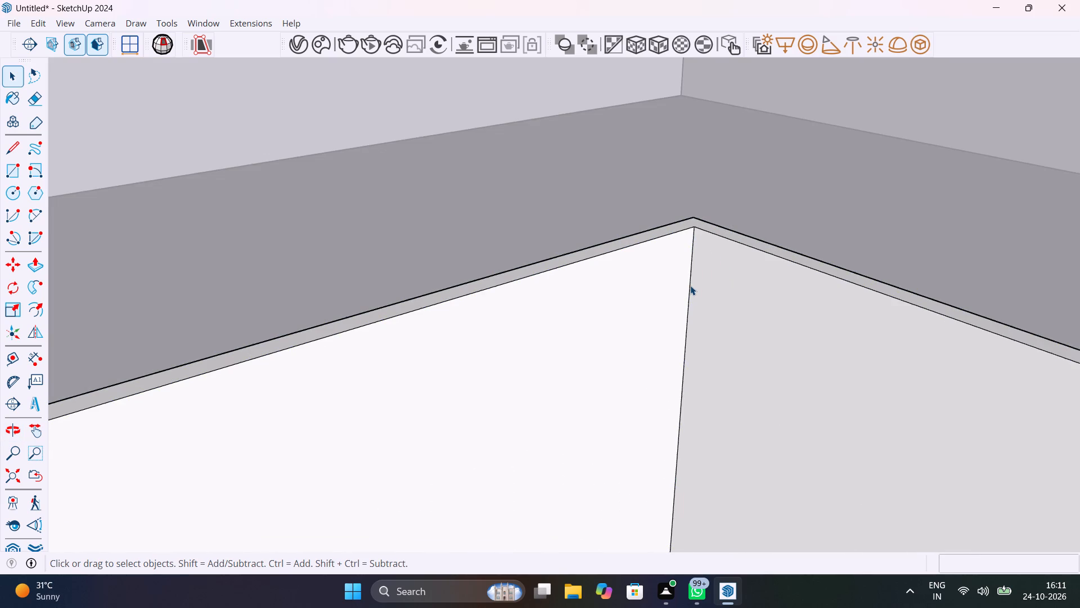
left_click(690, 285)
left_click(690, 285)
left_click(690, 275)
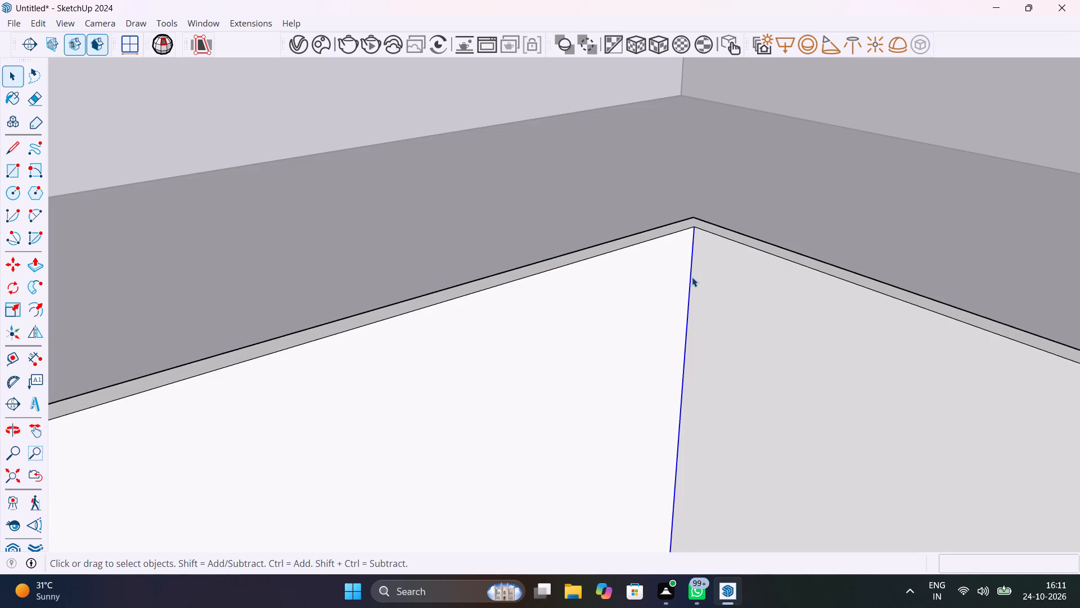
key("m")
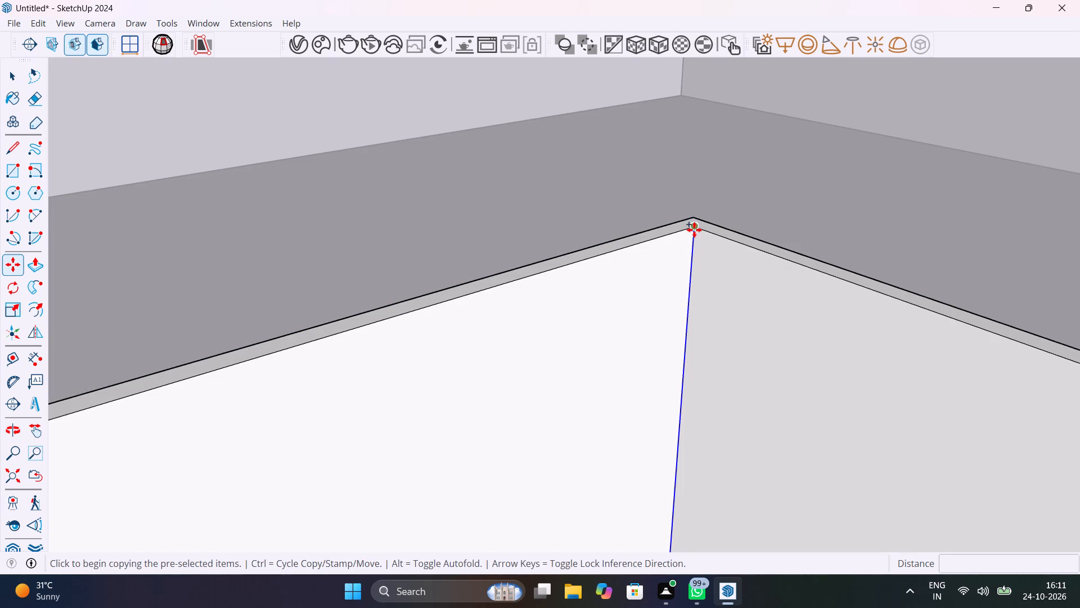
left_click(694, 229)
type("18")
type("mm")
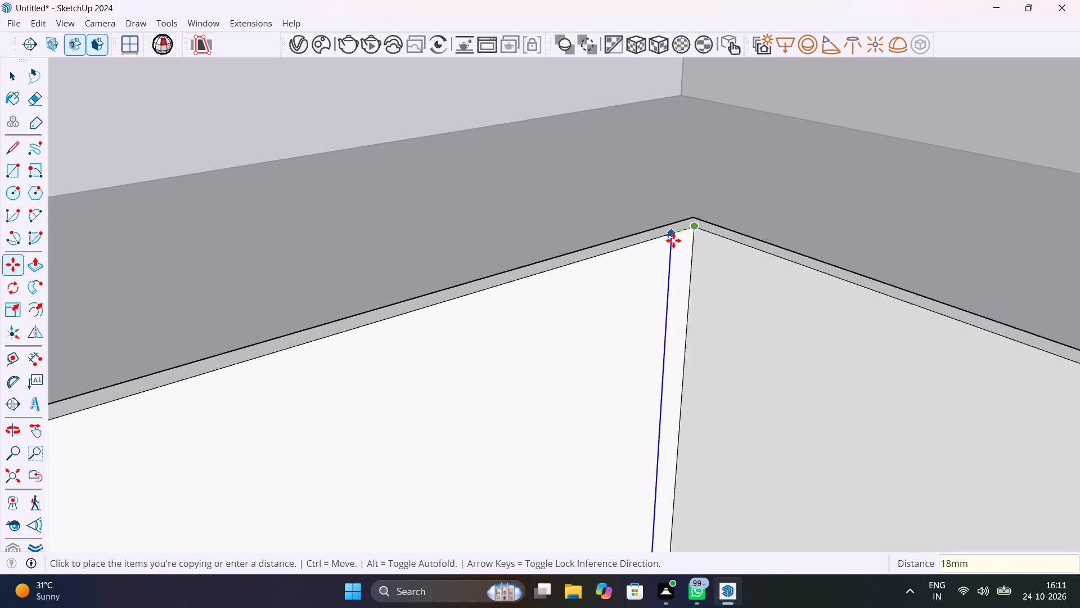
key("Return")
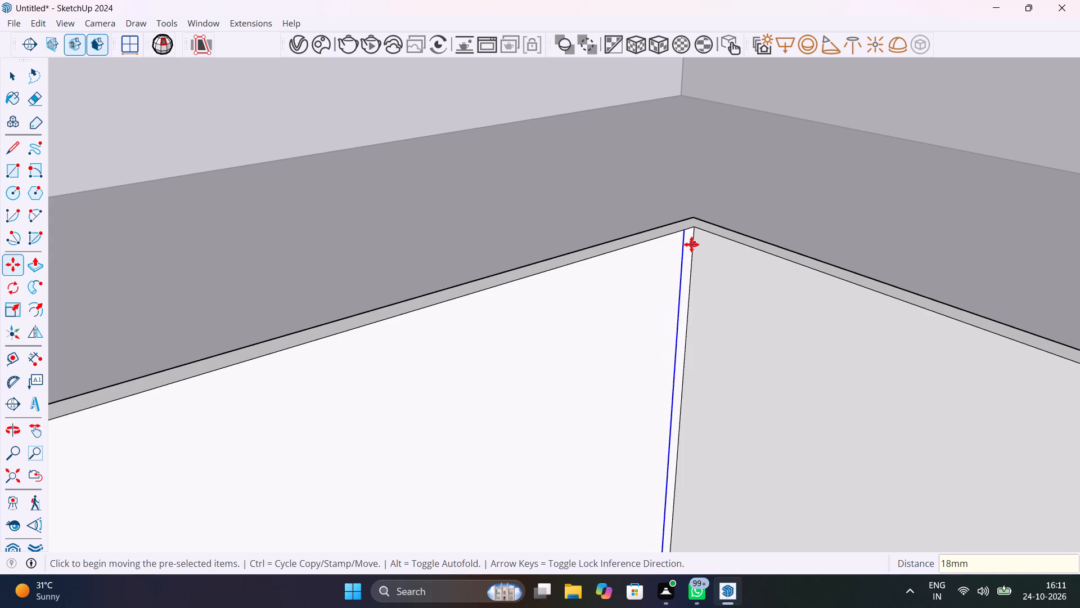
scroll(691, 244, "up", 9)
key("space")
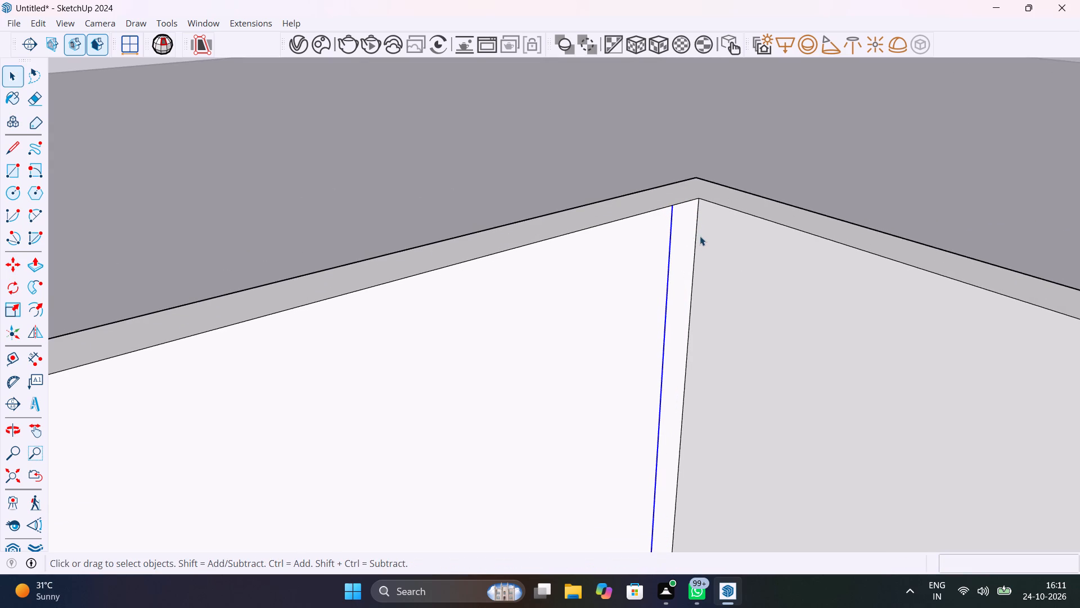
Copy the same inner corner vertical edge 18 mm along the other leg's front face.
left_click(695, 239)
key("m")
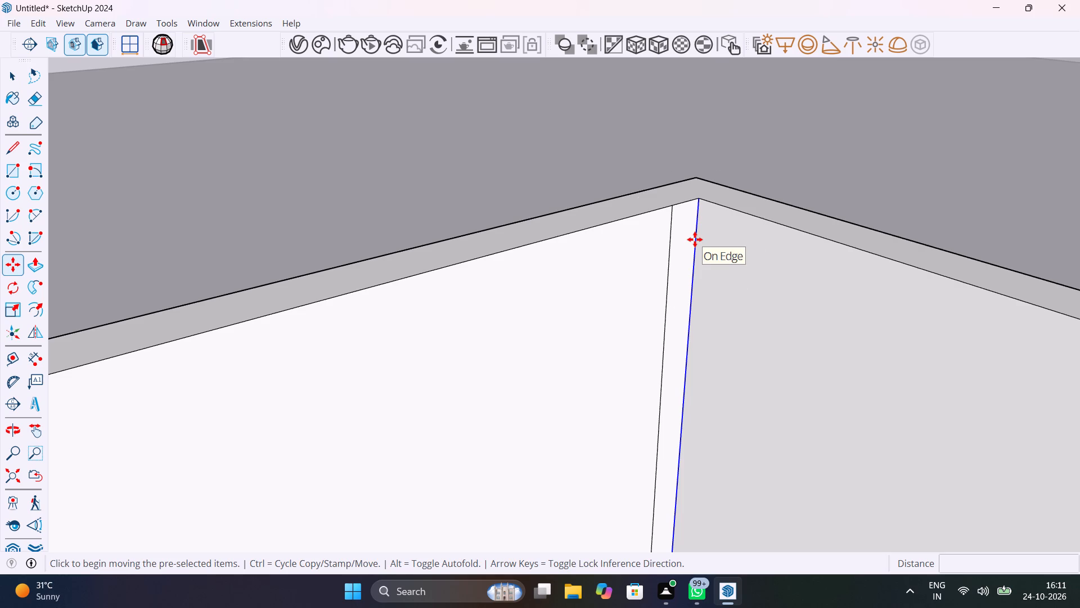
left_click(699, 203)
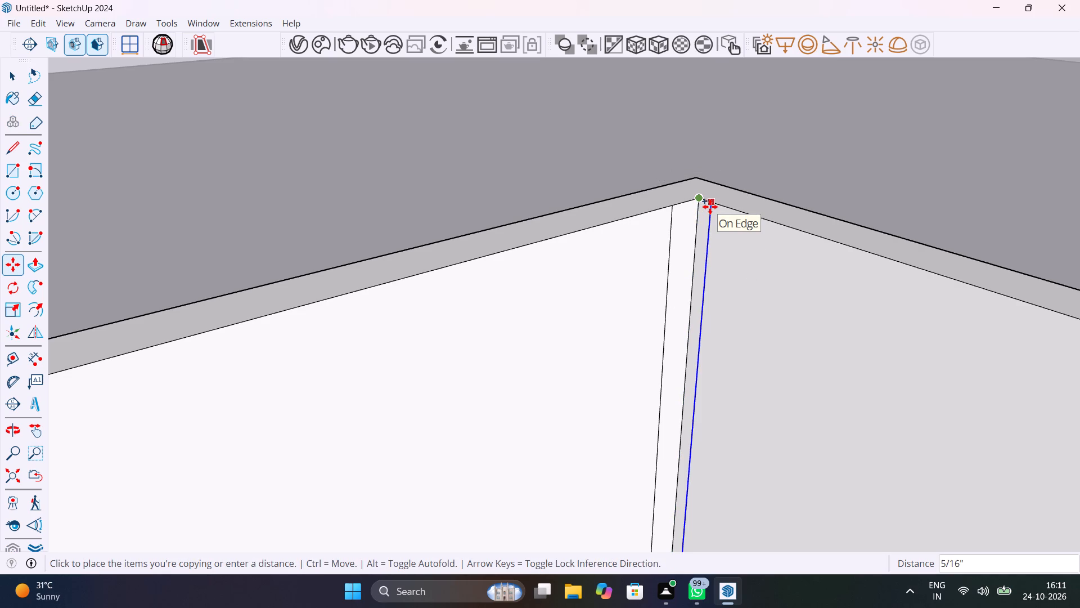
type("18")
type("mm")
key("Return")
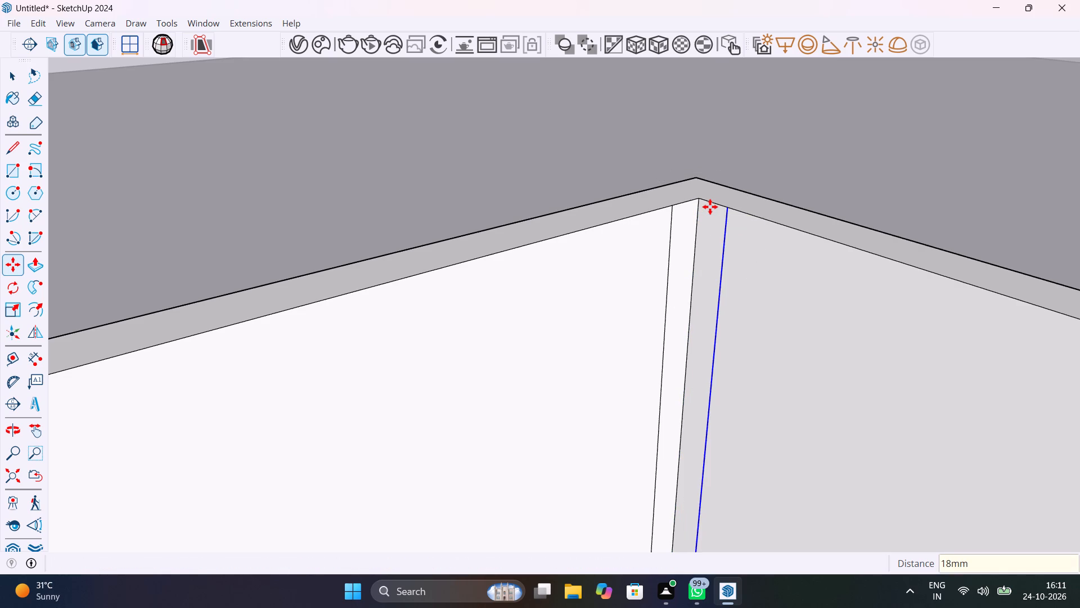
scroll(713, 207, "down", 20)
scroll(713, 207, "down", 1)
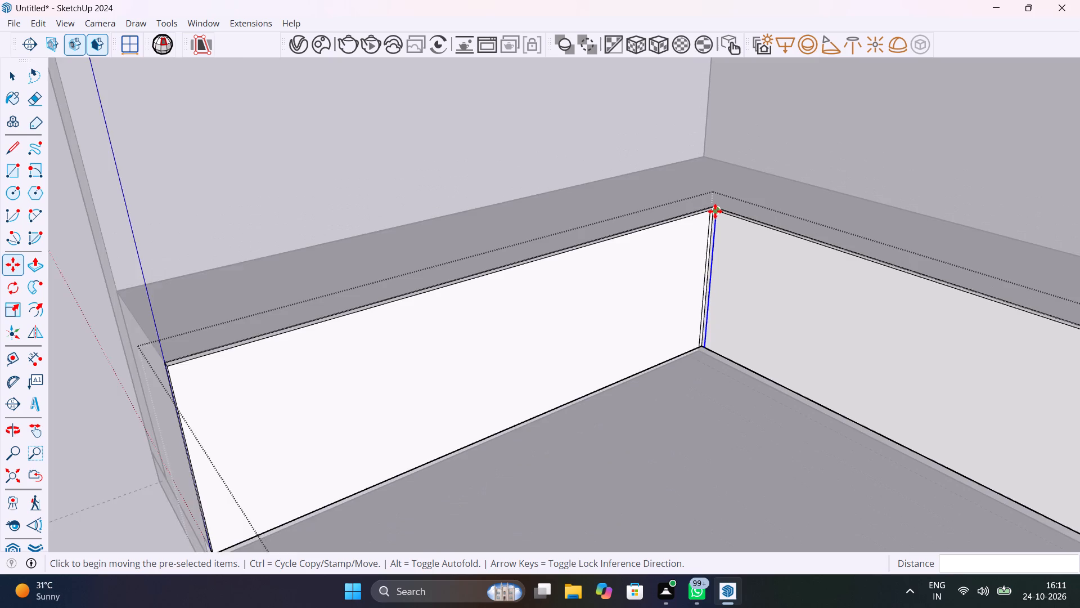
scroll(715, 211, "down", 7)
key("space")
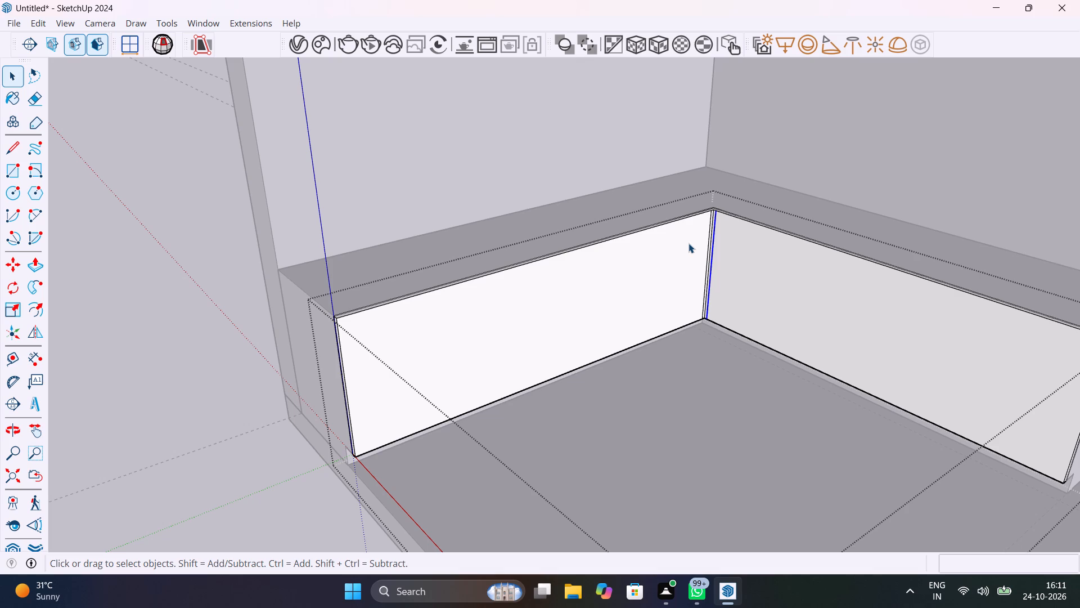
Copy the side-wall leg's 18 mm offset edge another 8 mm away from the corner, and exit the group.
scroll(697, 240, "up", 12)
middle_click_drag(734, 234, 650, 204)
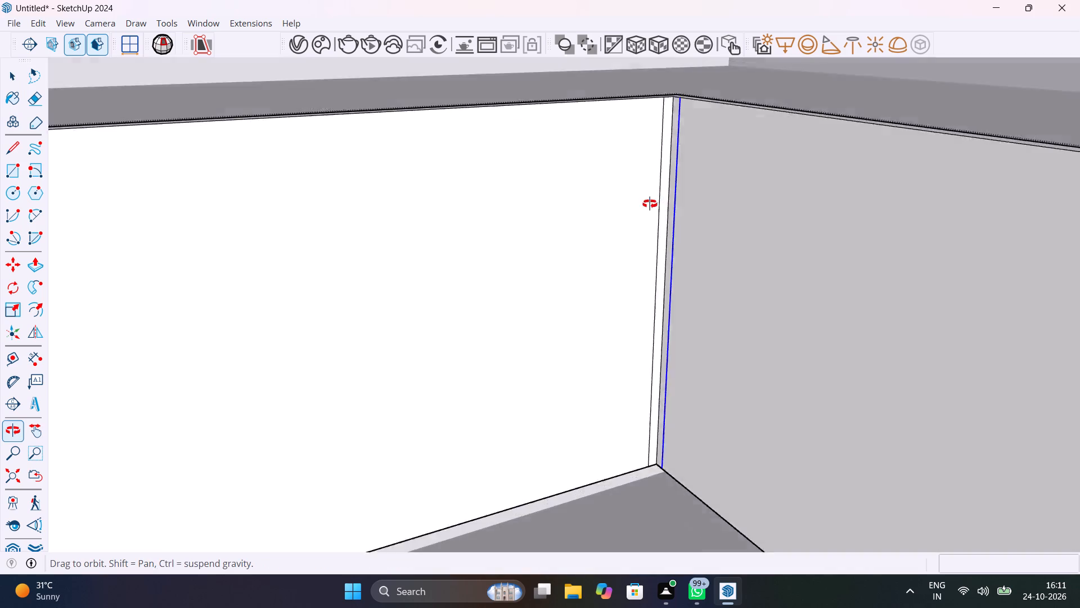
middle_click_drag(650, 204, 660, 287)
scroll(643, 256, "up", 10)
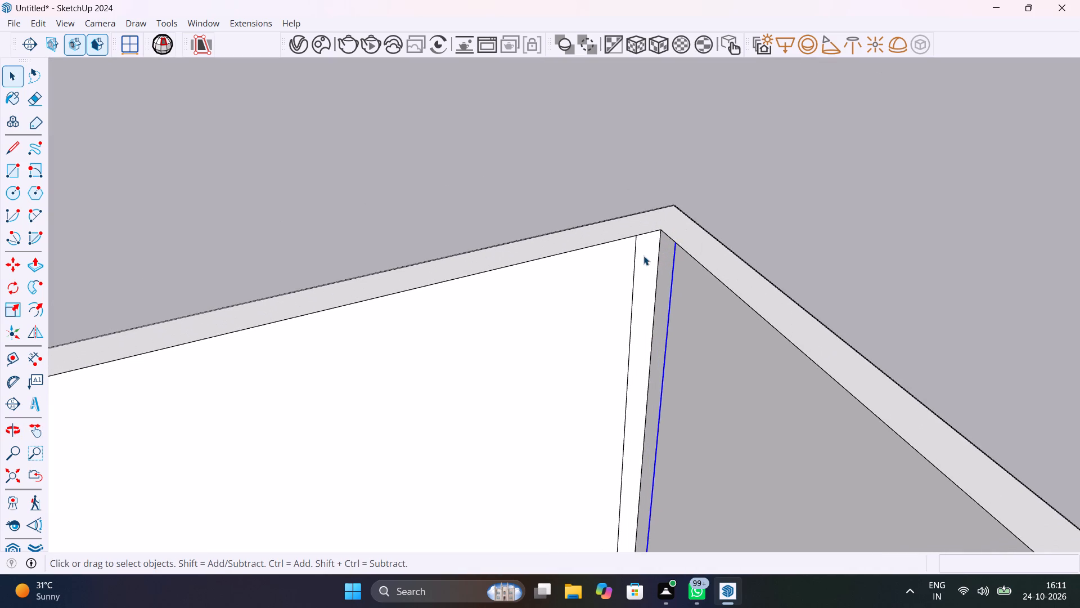
scroll(643, 256, "up", 2)
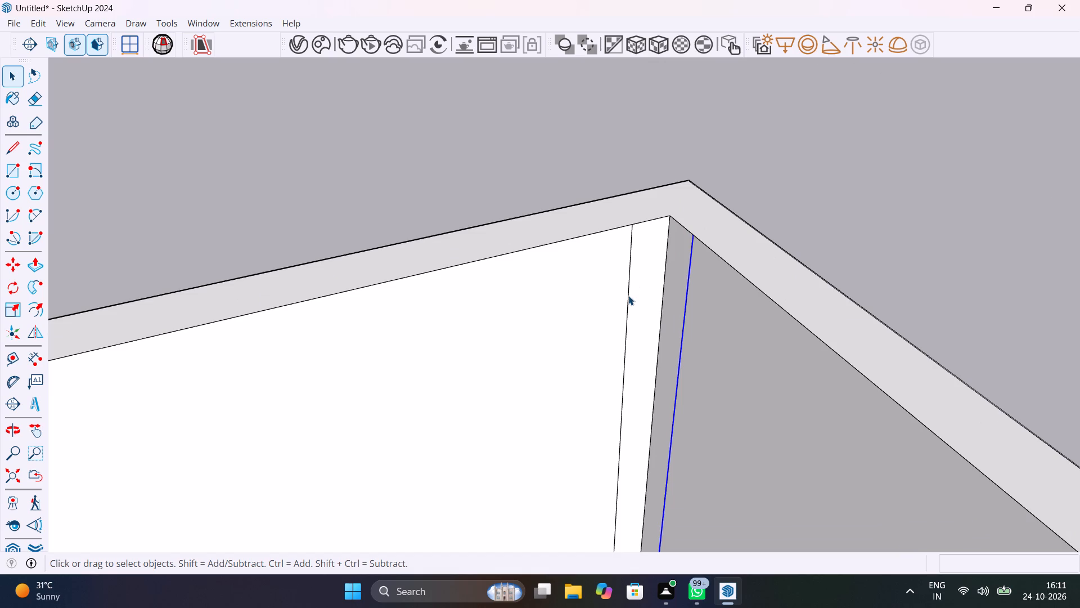
left_click(628, 295)
key("m")
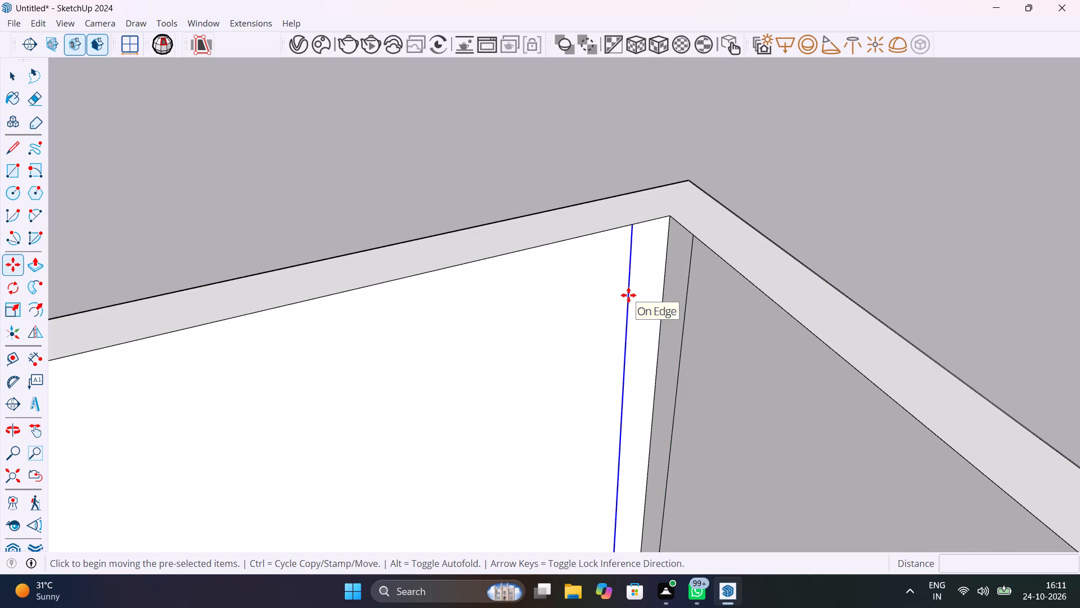
left_click(631, 227)
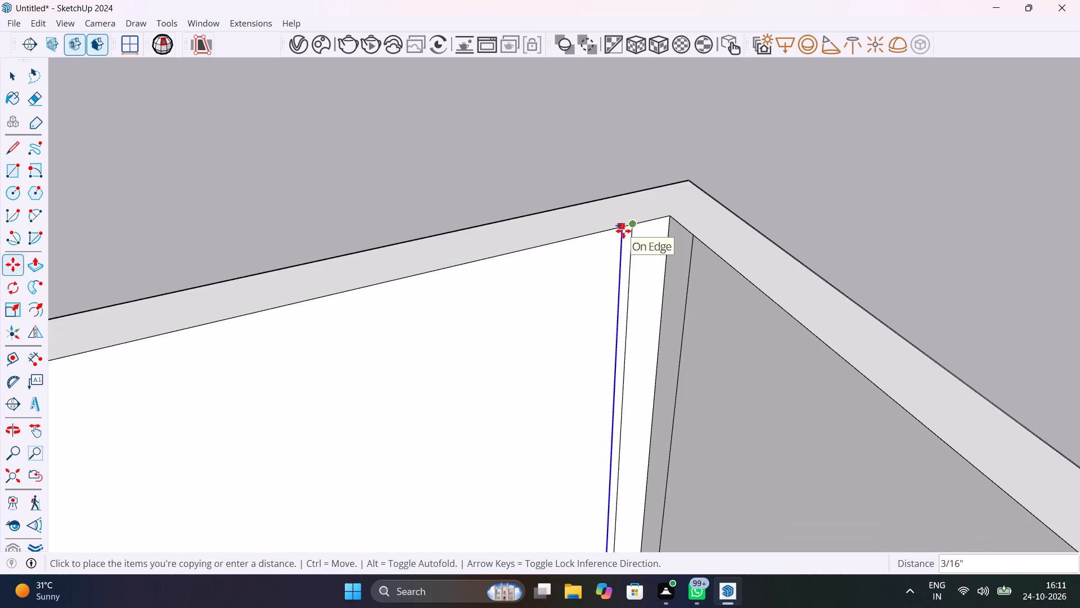
type("8mm")
key("Return")
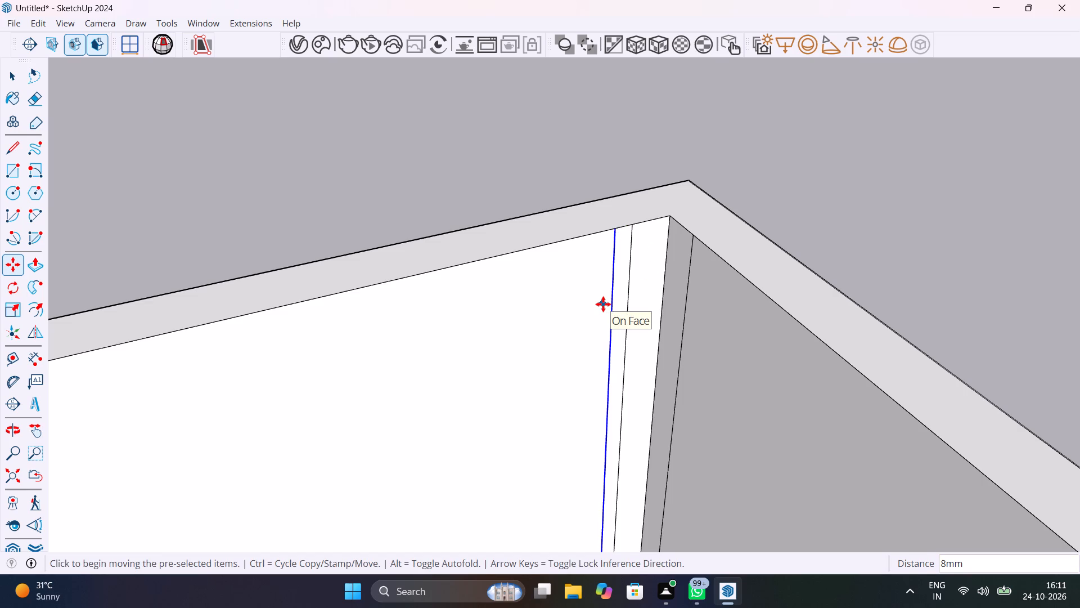
key("space")
scroll(617, 294, "down", 20)
scroll(617, 294, "down", 8)
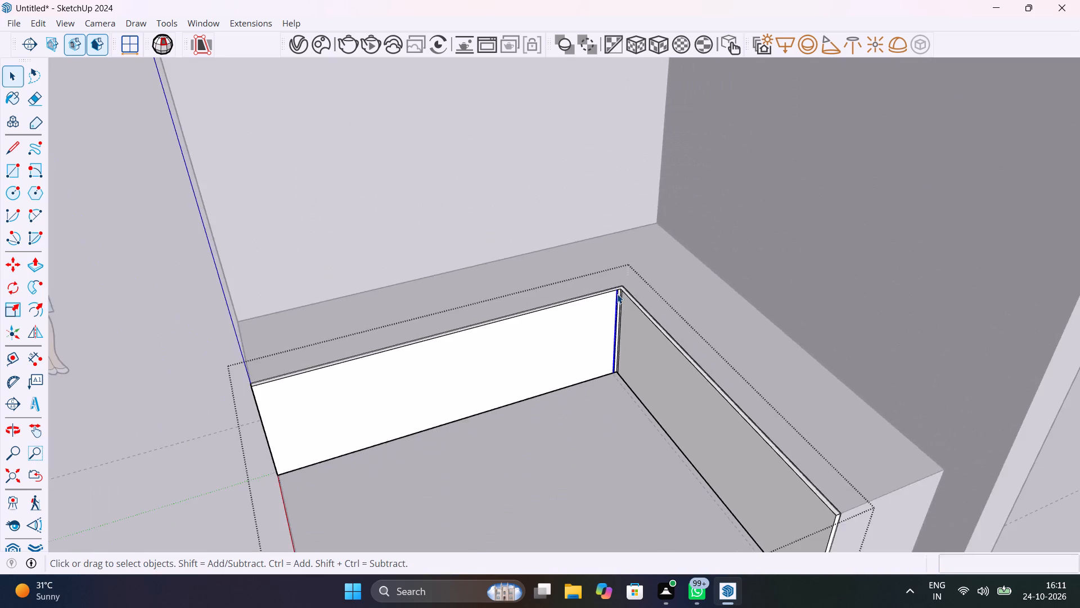
scroll(617, 294, "down", 6)
left_click(376, 325)
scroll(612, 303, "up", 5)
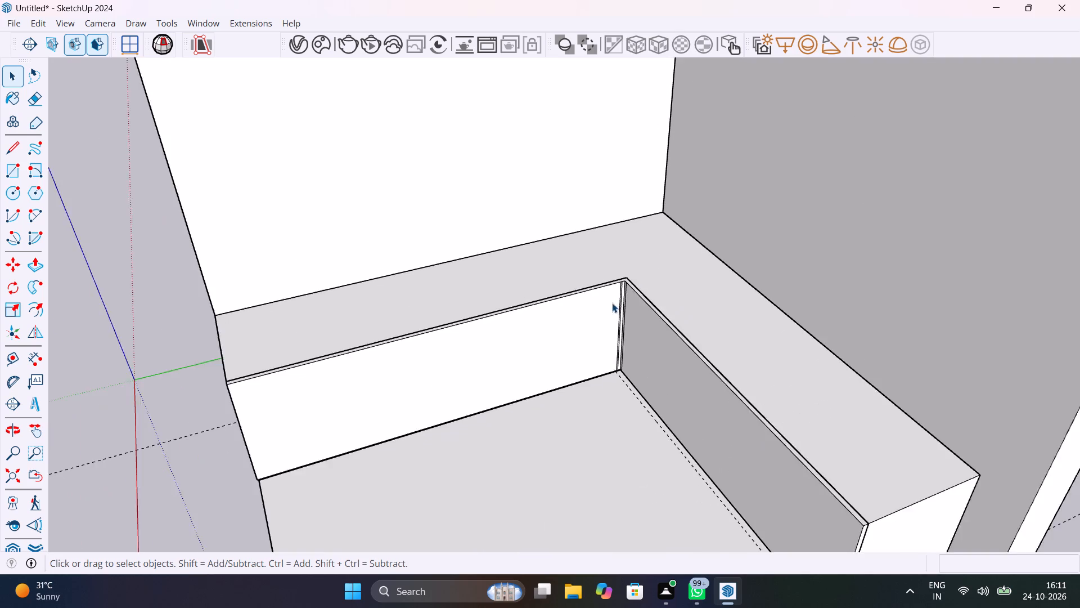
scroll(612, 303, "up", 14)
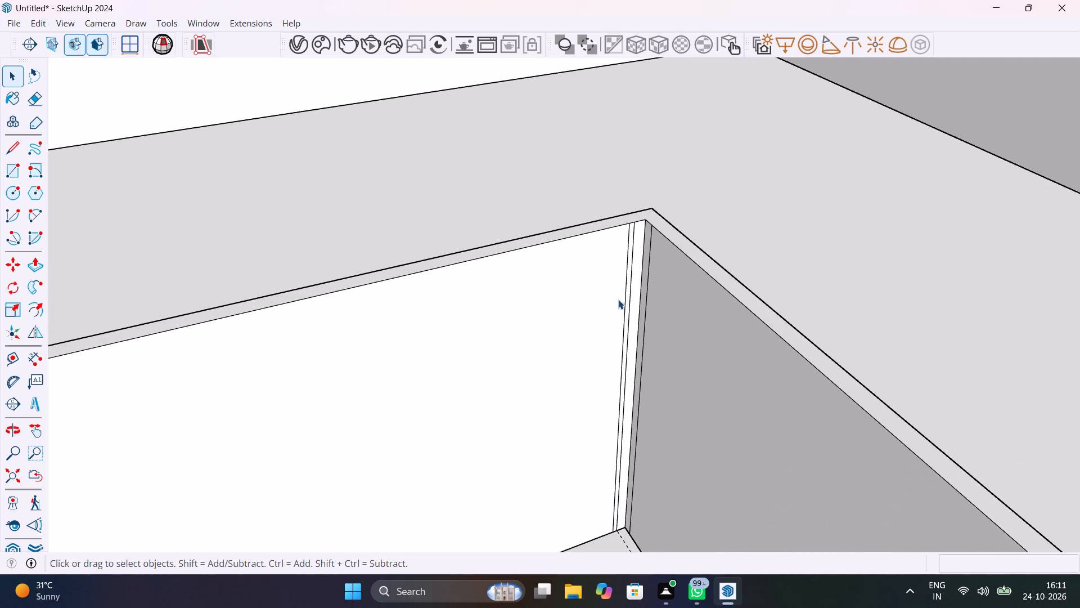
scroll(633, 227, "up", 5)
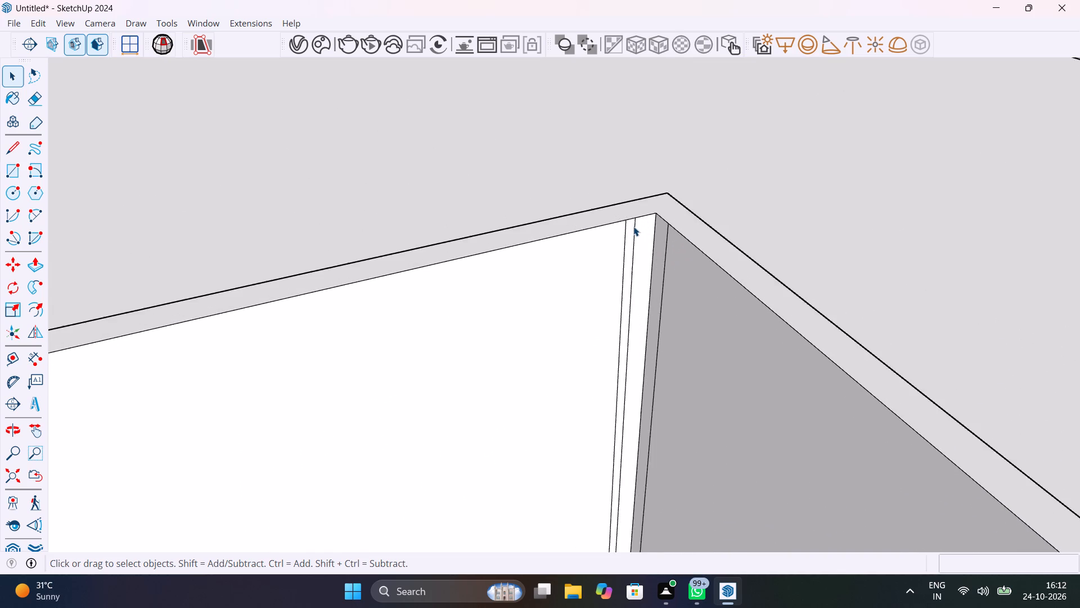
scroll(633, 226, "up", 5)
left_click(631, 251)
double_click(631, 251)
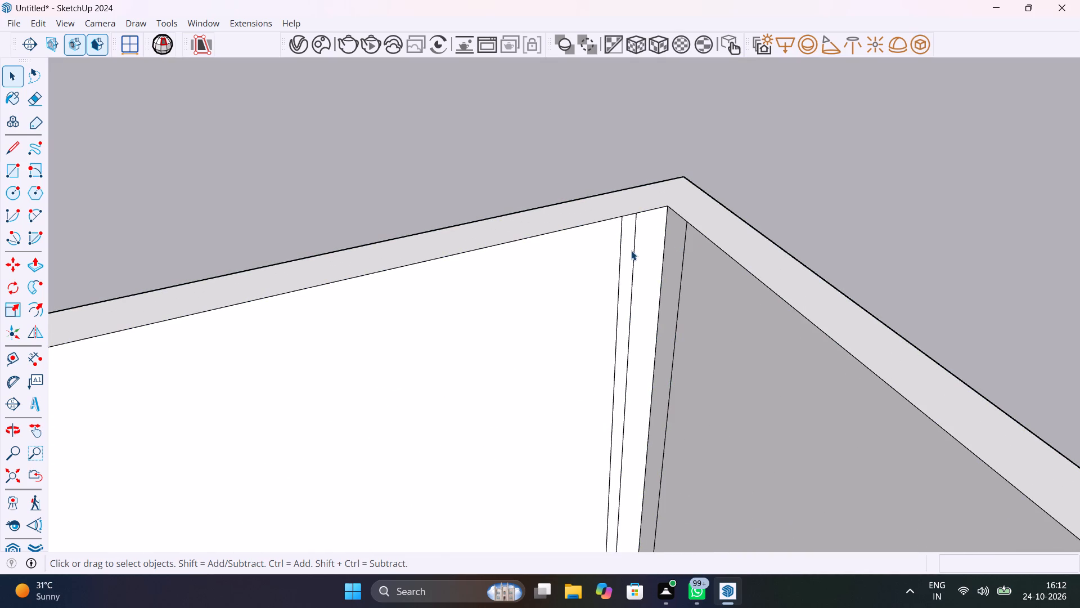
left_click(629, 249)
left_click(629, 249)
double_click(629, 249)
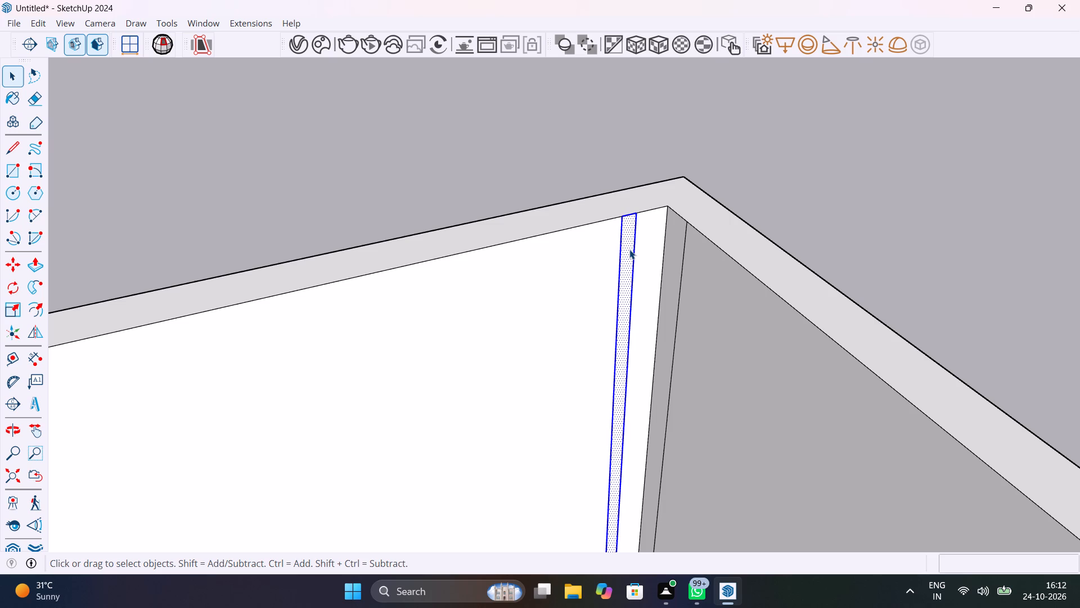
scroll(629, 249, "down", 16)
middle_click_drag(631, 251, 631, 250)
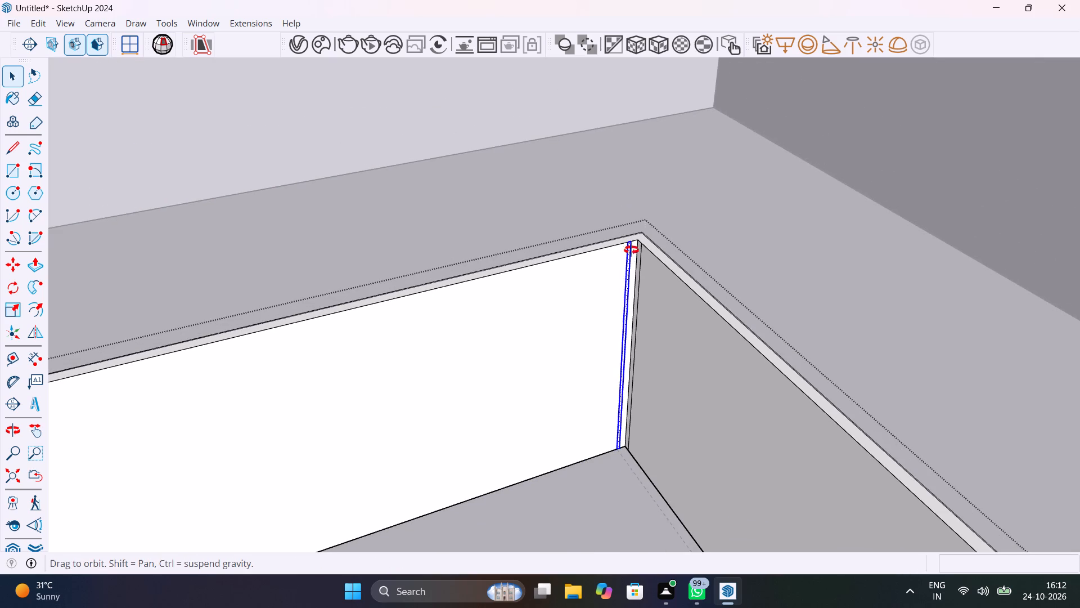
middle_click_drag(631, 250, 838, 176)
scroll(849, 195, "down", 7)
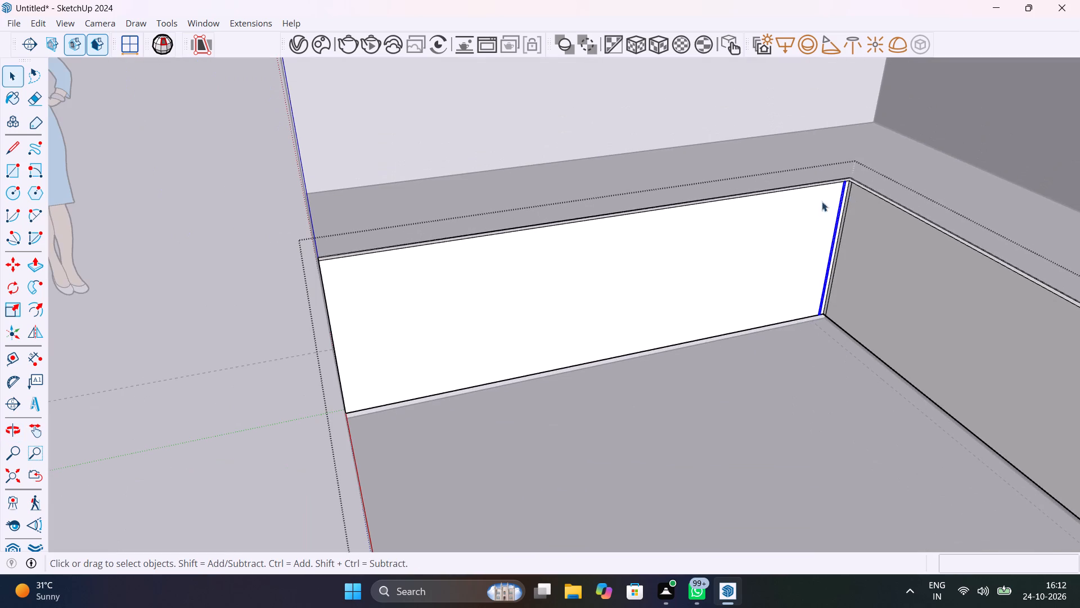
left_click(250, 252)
Reopen the panel group and copy the 8 mm strip's outer edge about 7'1" along the side-wall leg to the panel's far end.
scroll(856, 191, "up", 15)
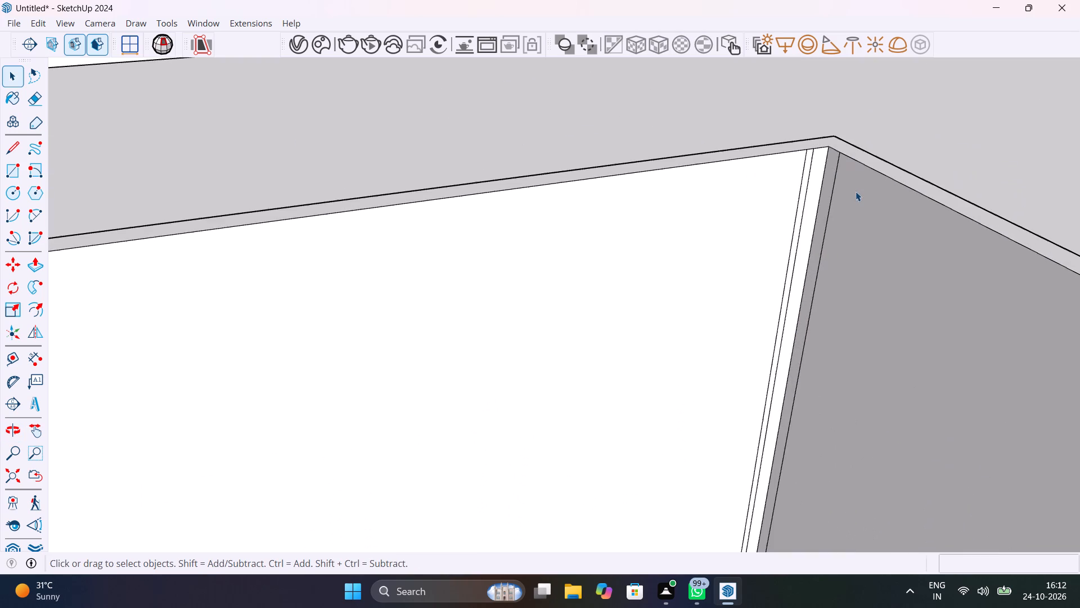
scroll(806, 198, "up", 1)
middle_click_drag(806, 198, 803, 260)
scroll(794, 200, "up", 3)
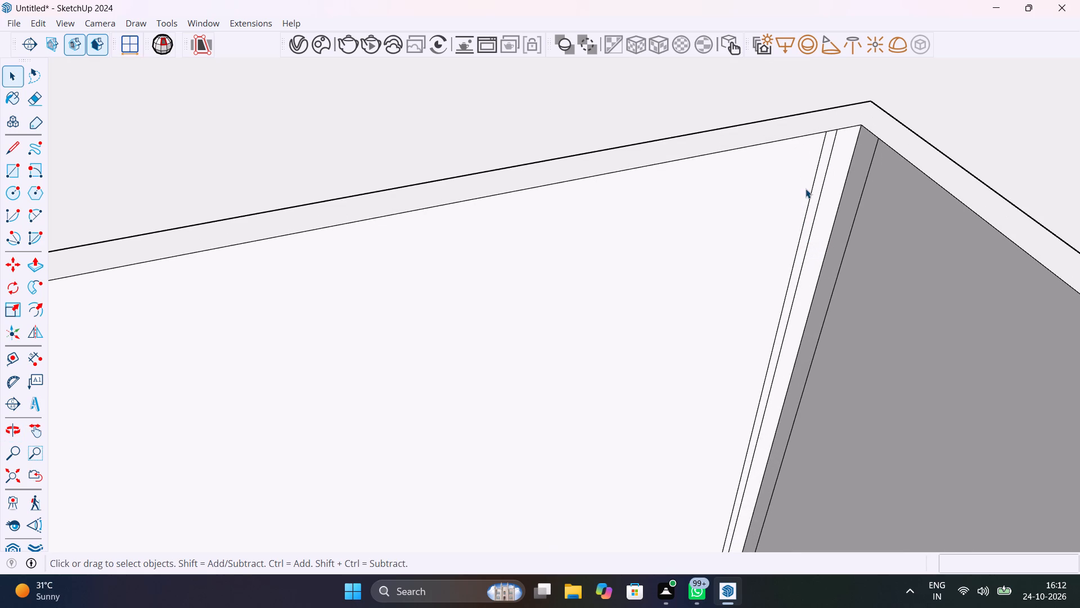
left_click(812, 196)
double_click(812, 195)
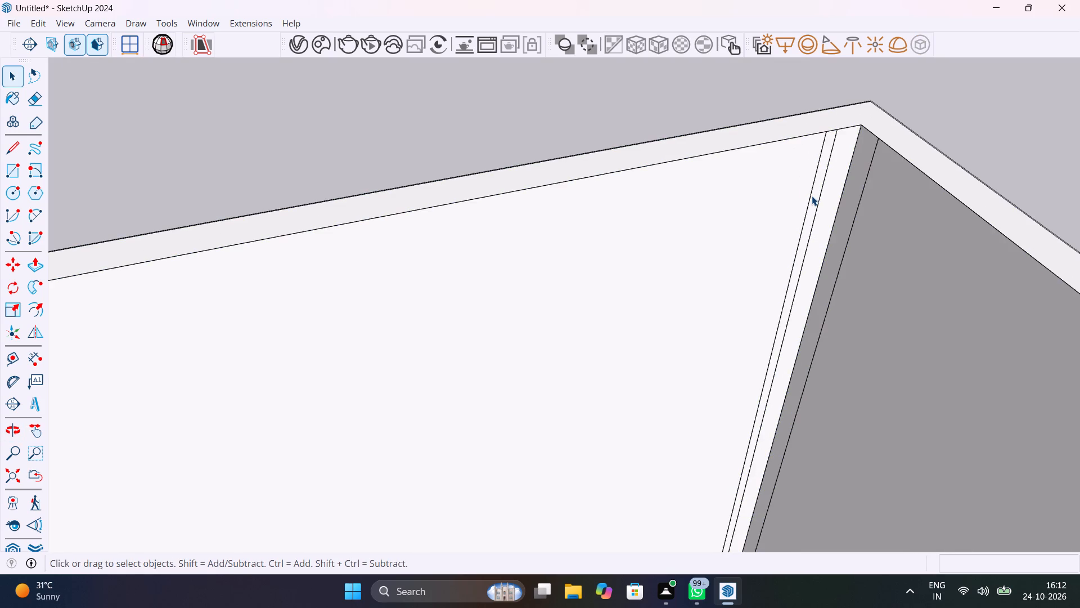
left_click(812, 196)
left_click(812, 196)
key("m")
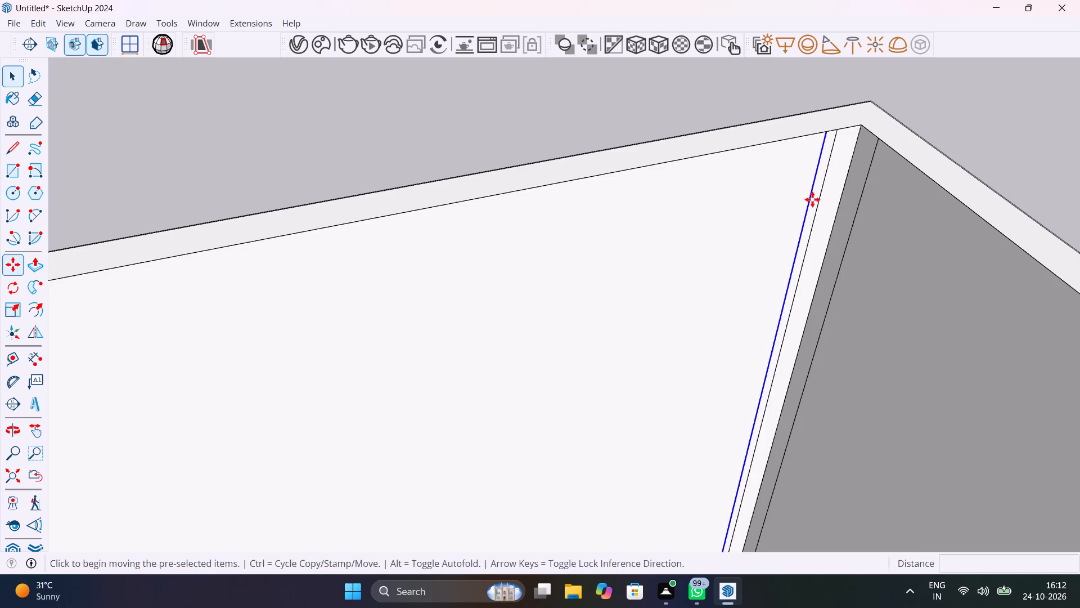
left_click(826, 133)
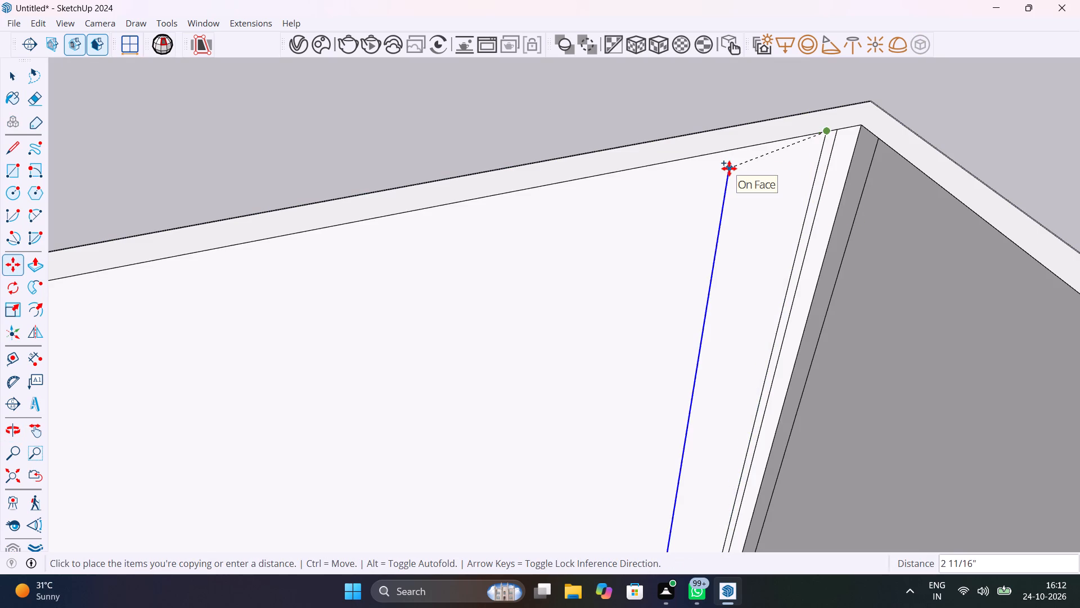
scroll(729, 168, "down", 20)
scroll(729, 168, "down", 5)
scroll(411, 229, "up", 4)
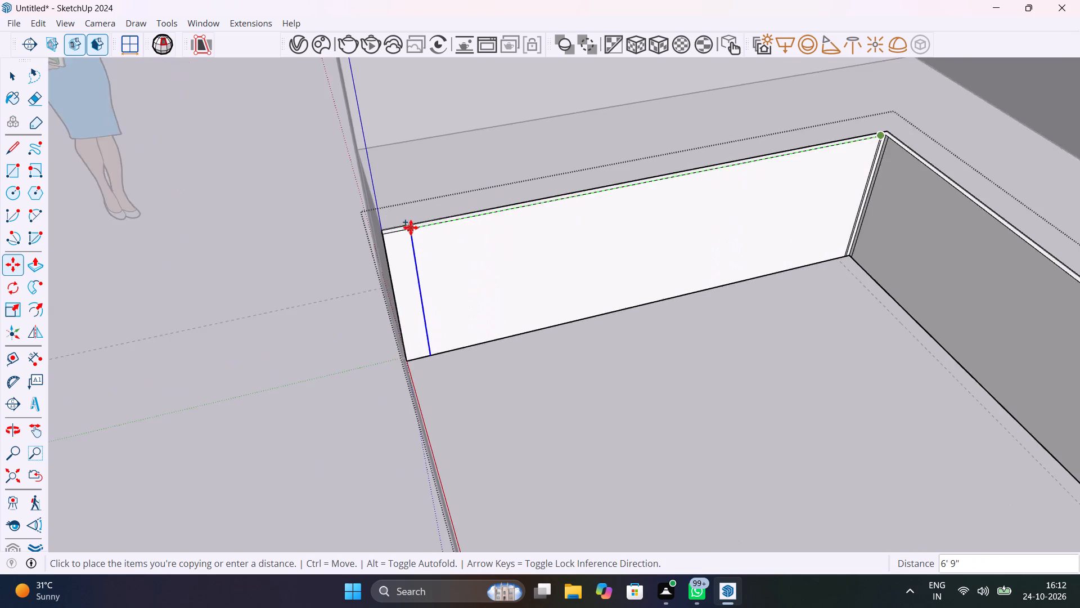
scroll(411, 227, "up", 14)
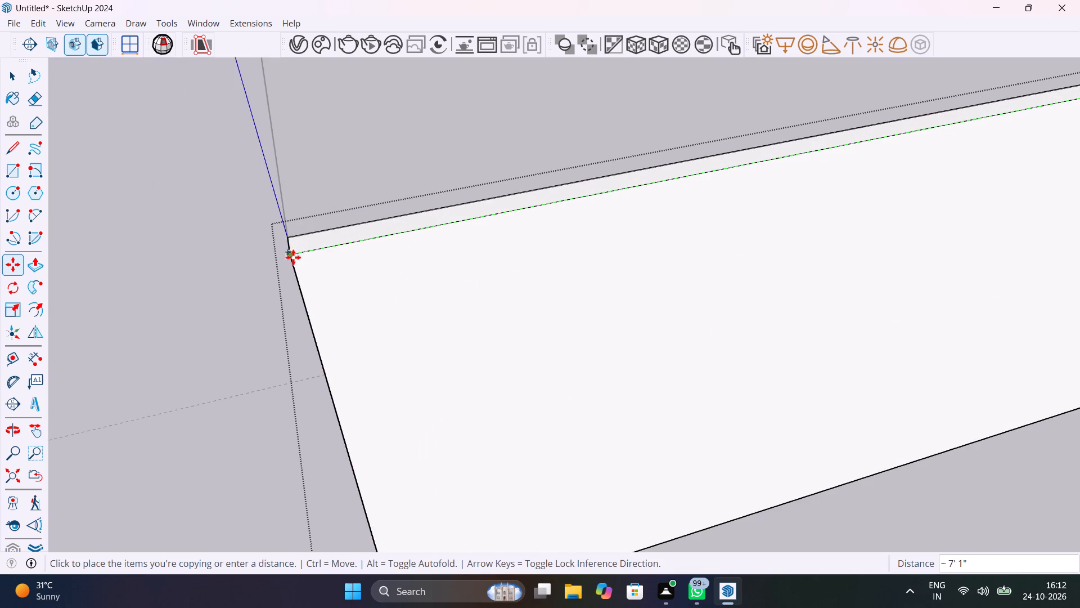
left_click(296, 259)
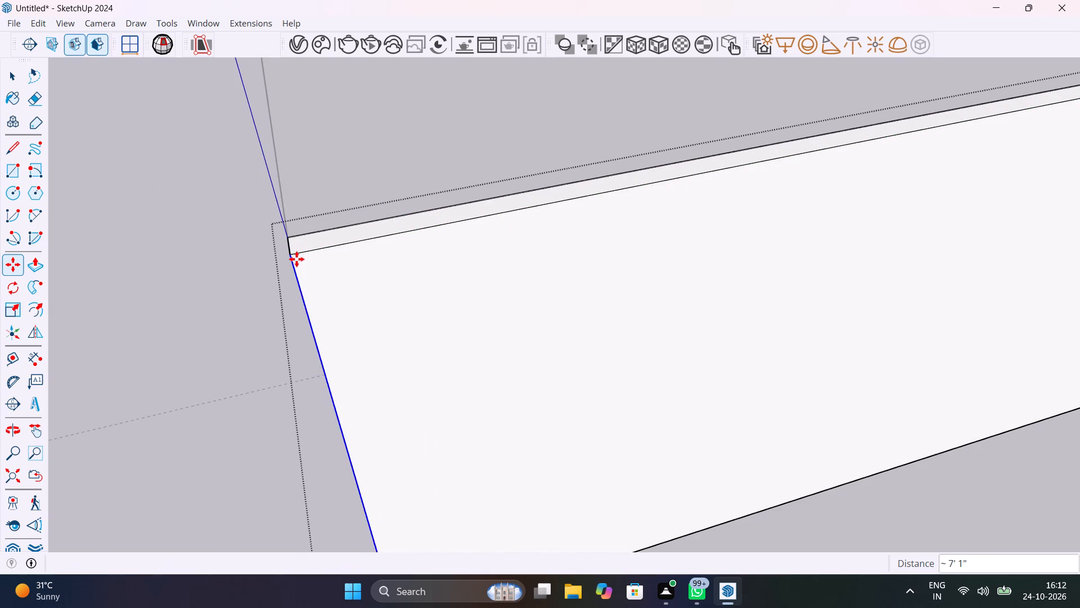
Divide the span to the copied edge on the side-wall leg into equal spaces, trying 4 and settling on 5.
type("4/")
key("Return")
scroll(296, 259, "down", 8)
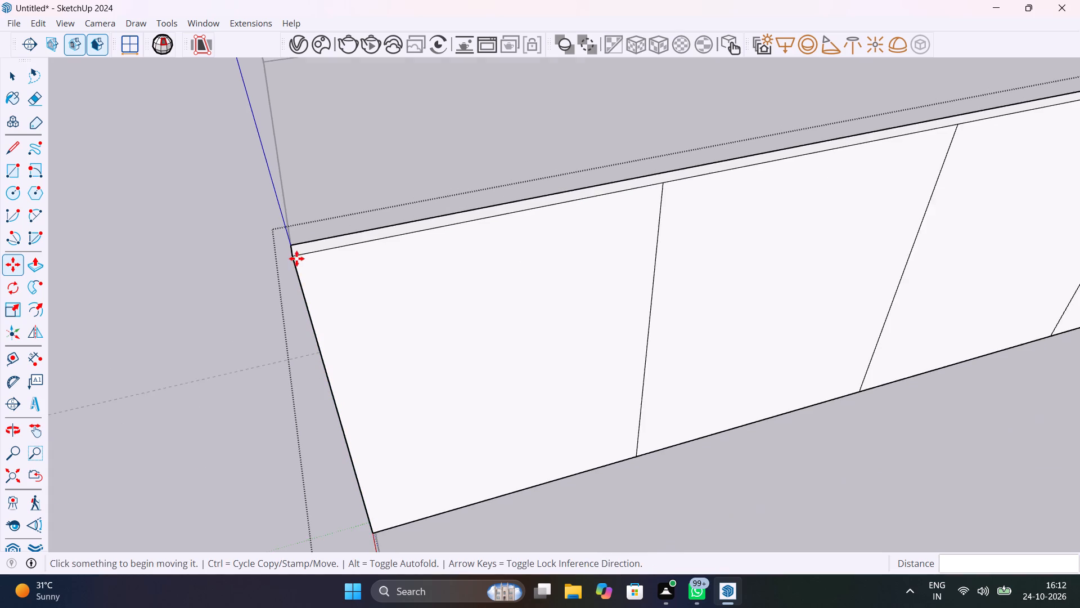
scroll(296, 258, "down", 7)
type("5/")
key("Return")
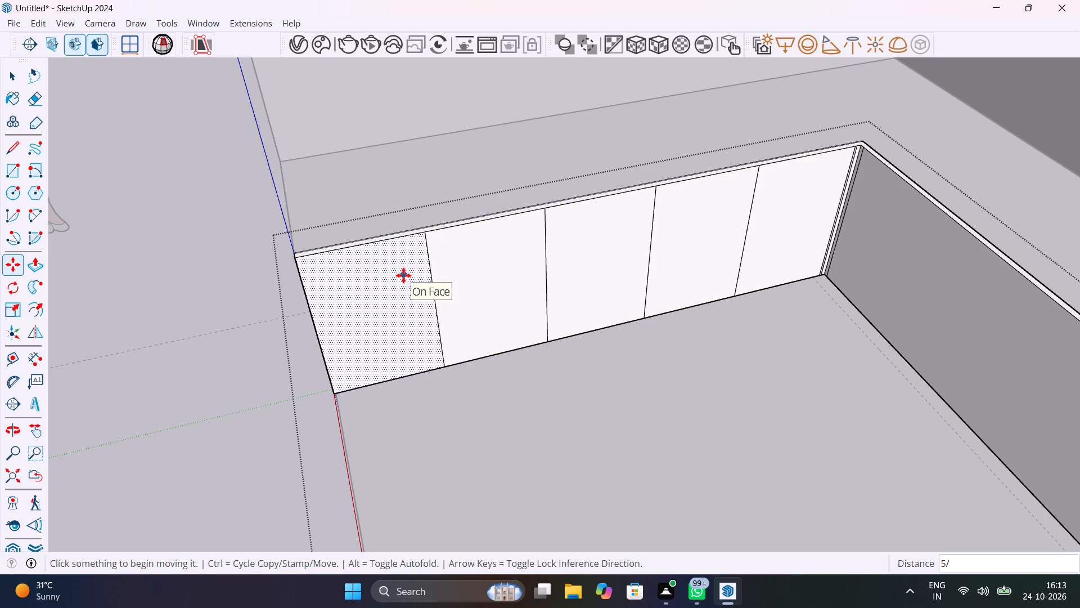
Check the widths of the two fronts nearest the inner corner using linear dimensions, and delete the placed dimension.
key("space")
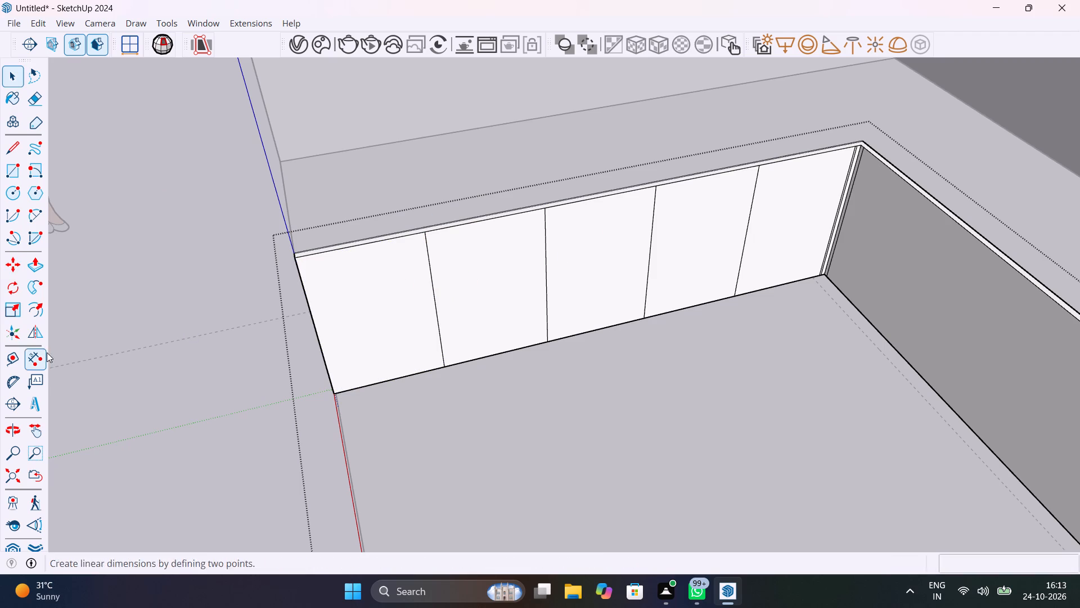
left_click(42, 361)
scroll(844, 129, "up", 8)
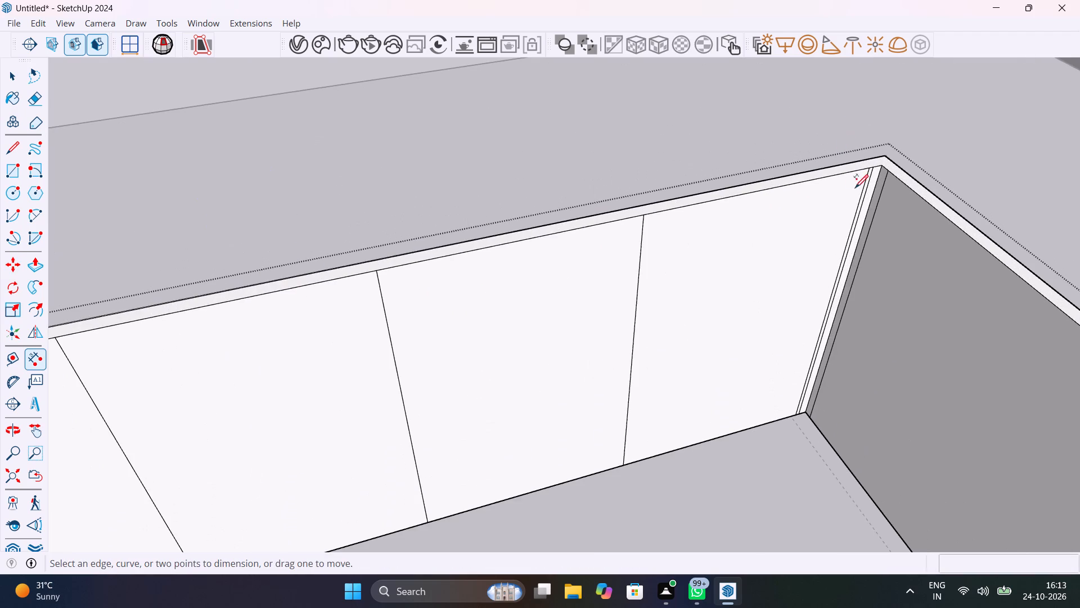
left_click(868, 168)
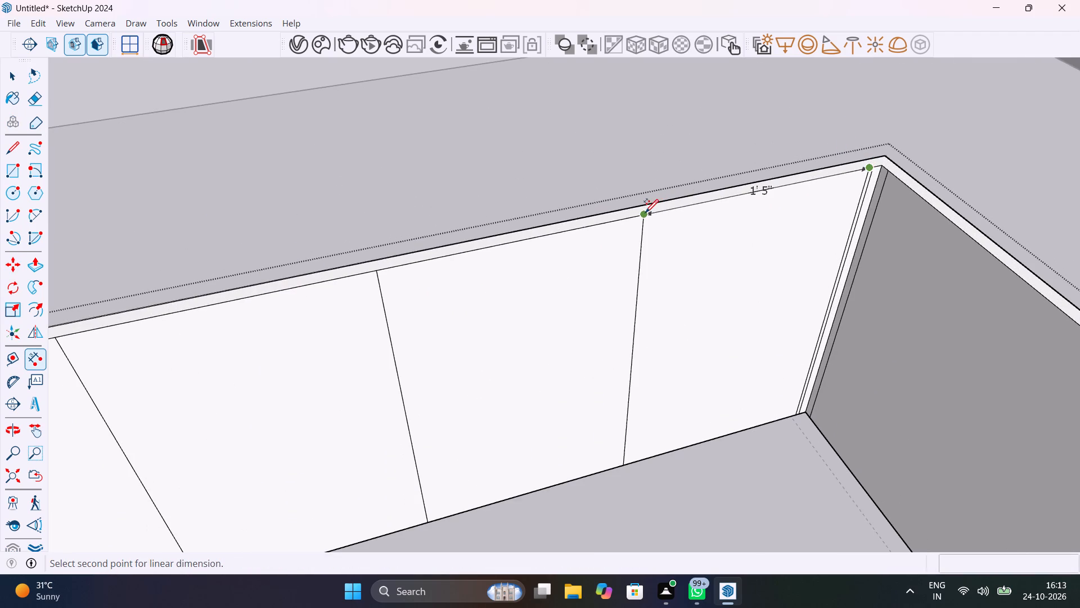
left_click(645, 211)
left_click(658, 267)
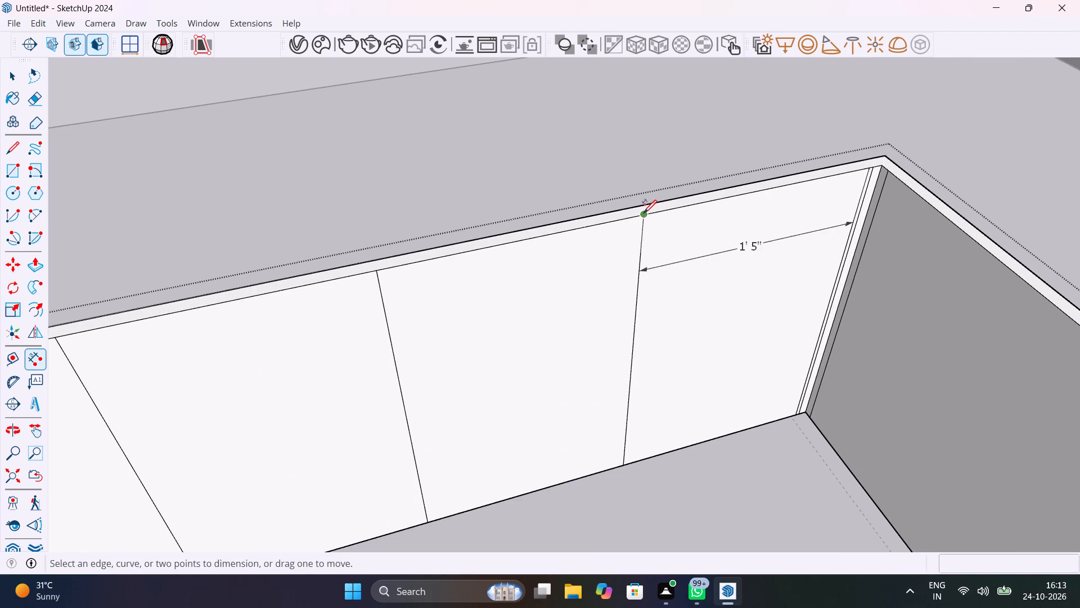
left_click(643, 212)
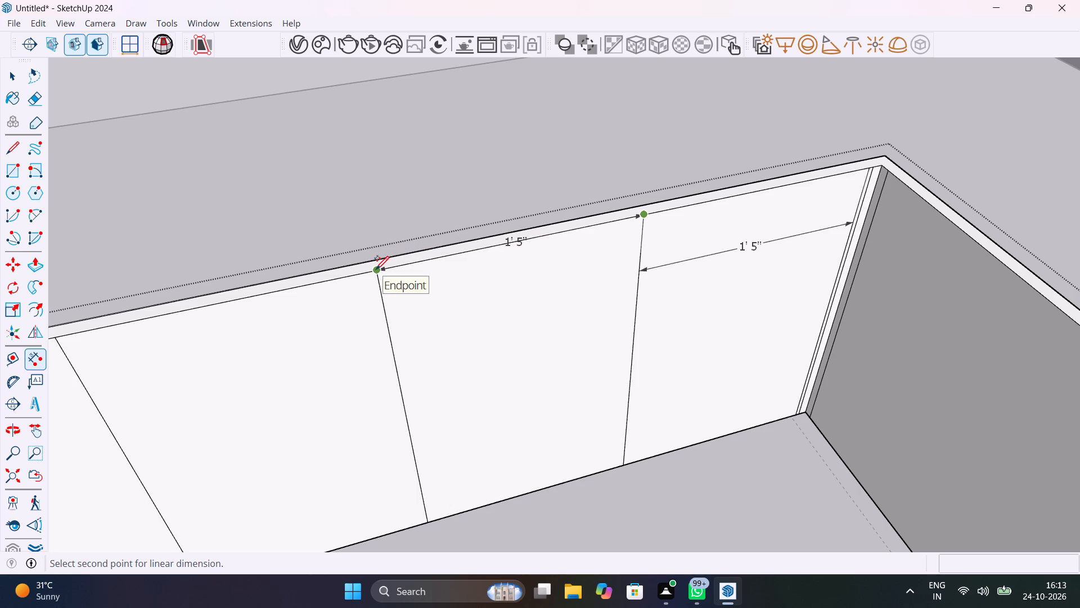
left_click(376, 269)
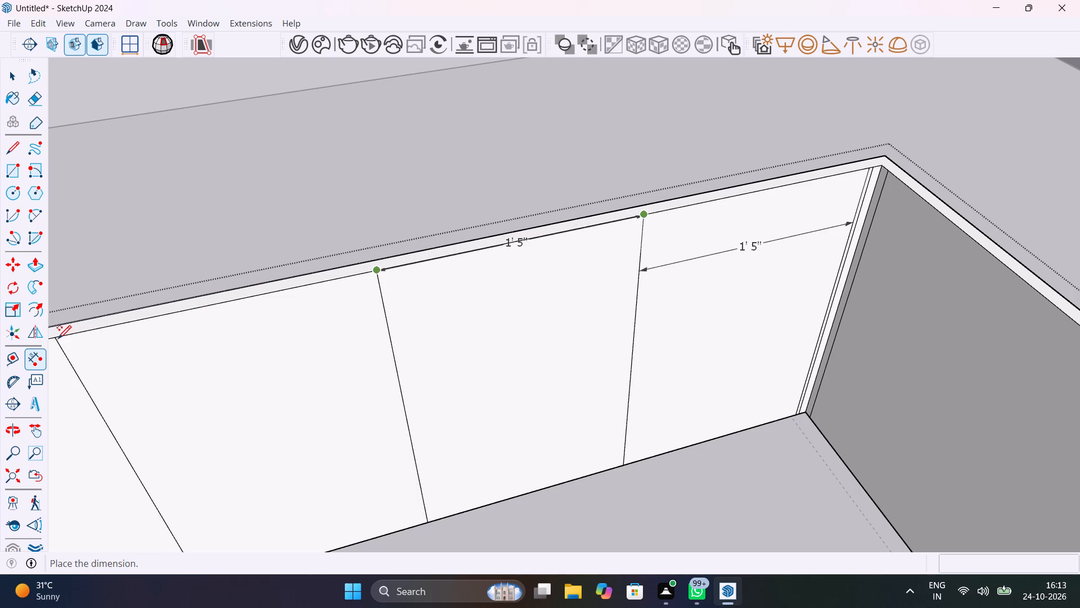
key("Escape")
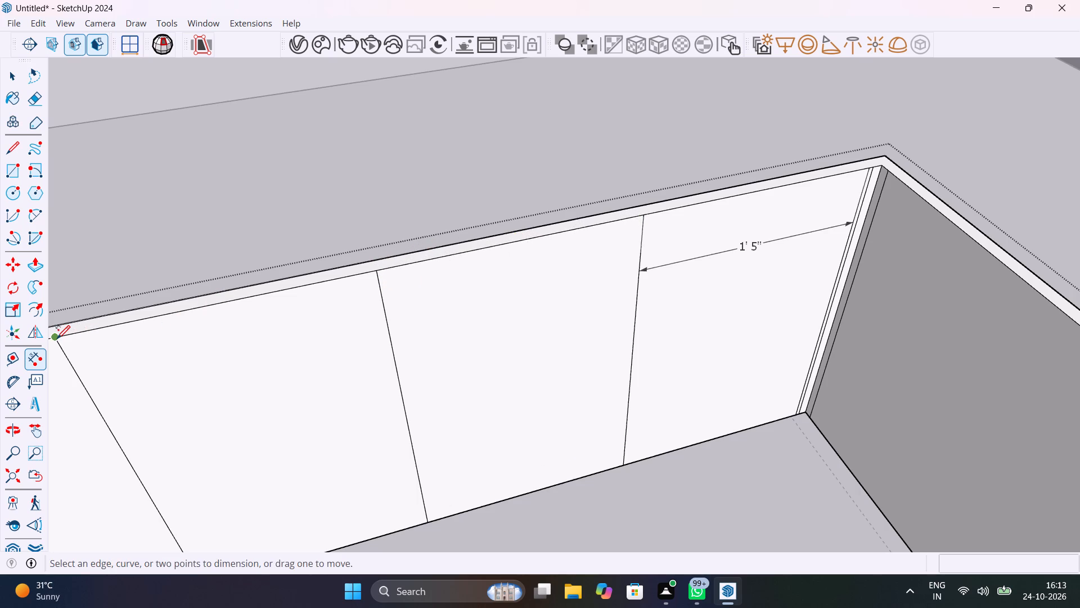
left_click(57, 338)
key("Escape")
scroll(458, 289, "down", 6)
key("space")
left_click(643, 257)
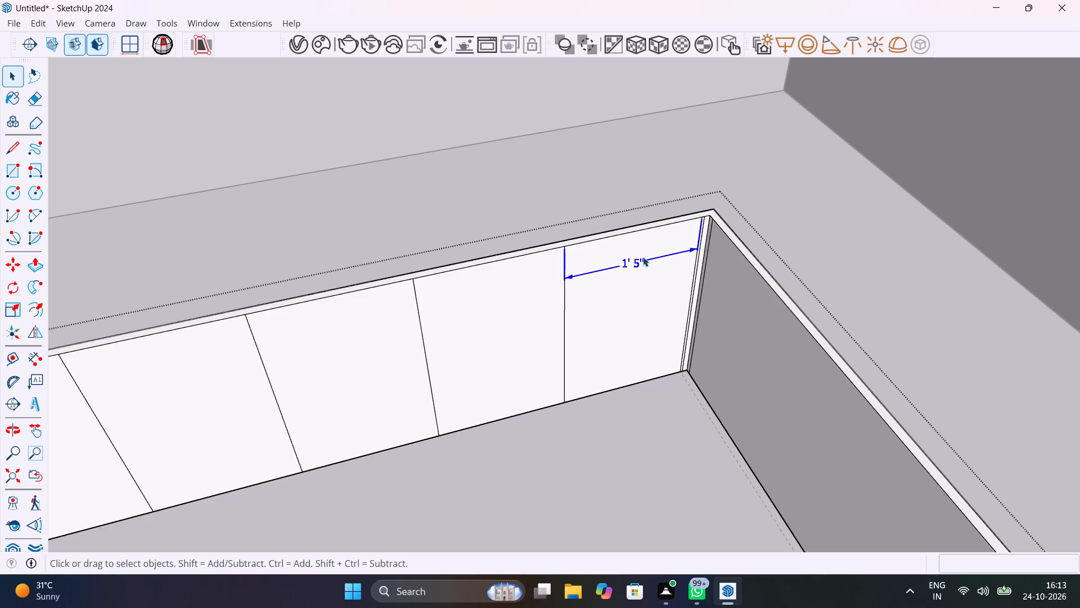
key("Delete")
Copy the four vertical divider edges between the side-wall leg's fronts 4 mm toward the inner corner.
middle_click_drag(595, 278, 703, 256, "shift")
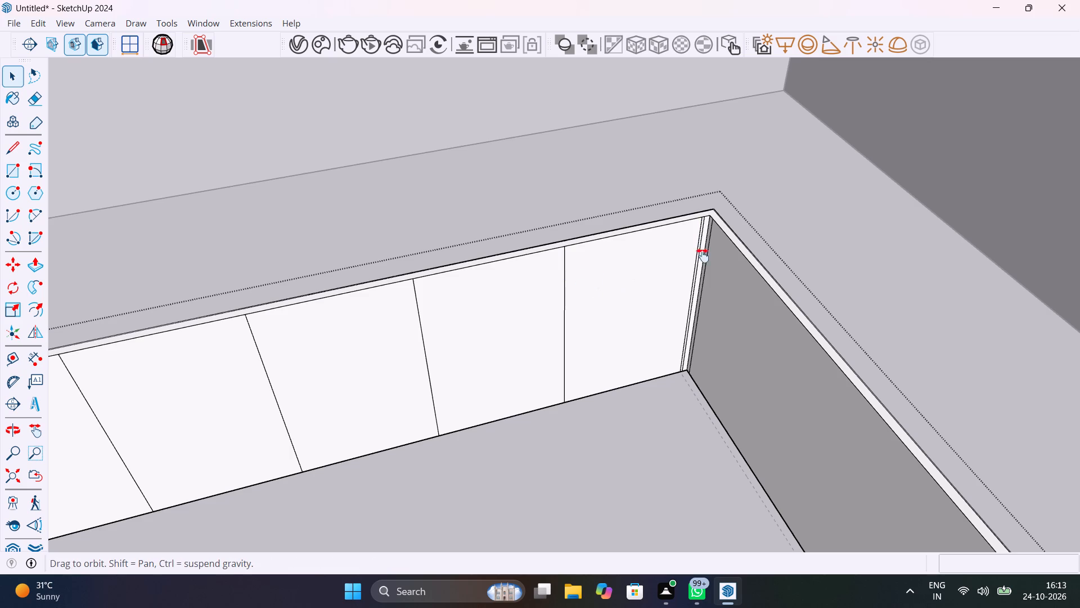
middle_click_drag(703, 256, 758, 184, "shift")
left_click(747, 226)
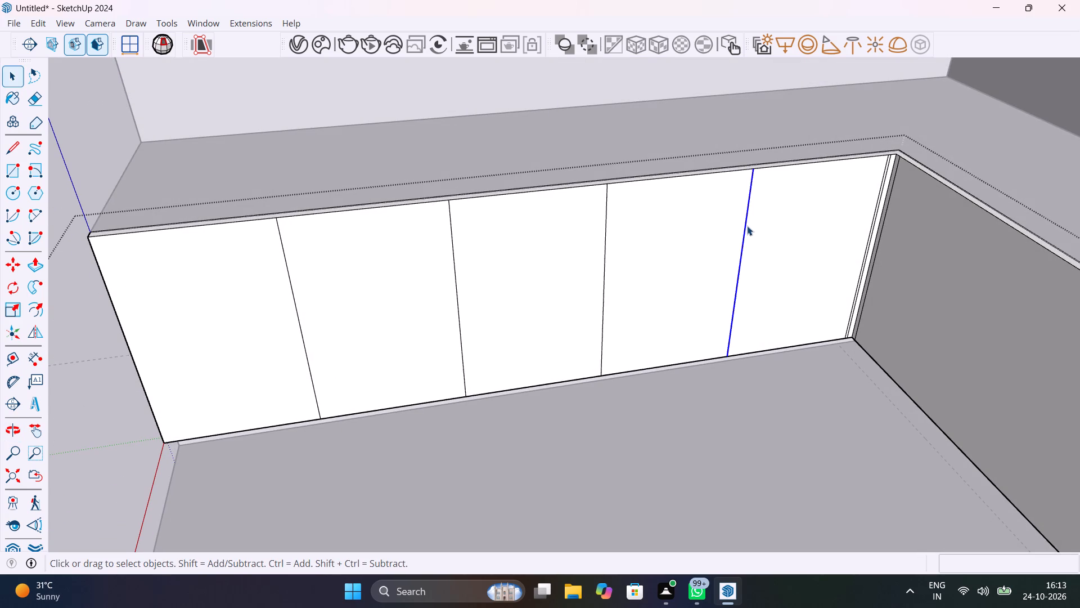
left_click(603, 256, "shift")
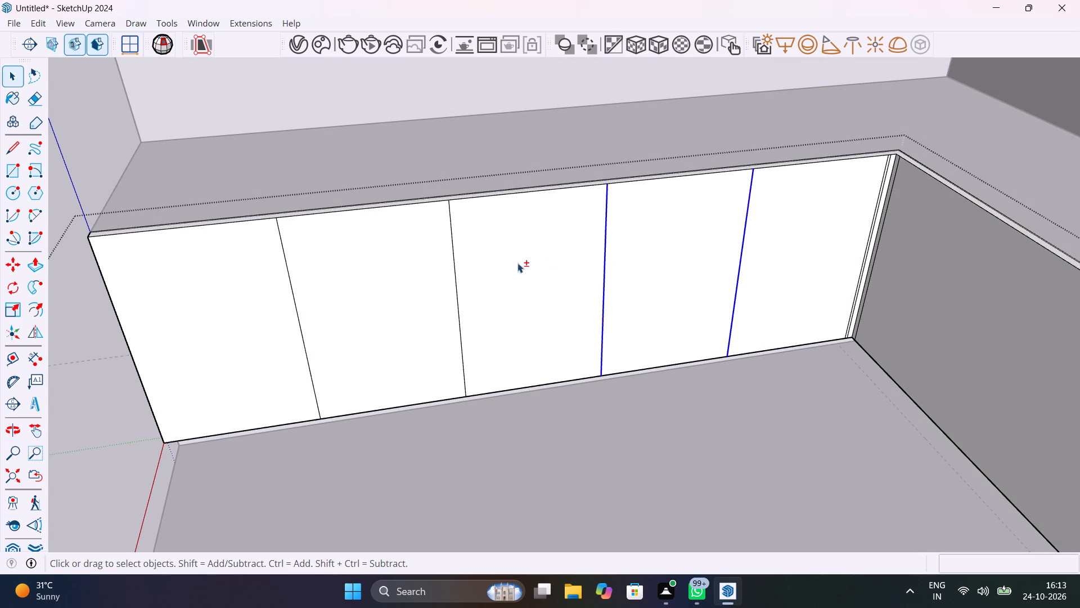
left_click(457, 299, "shift")
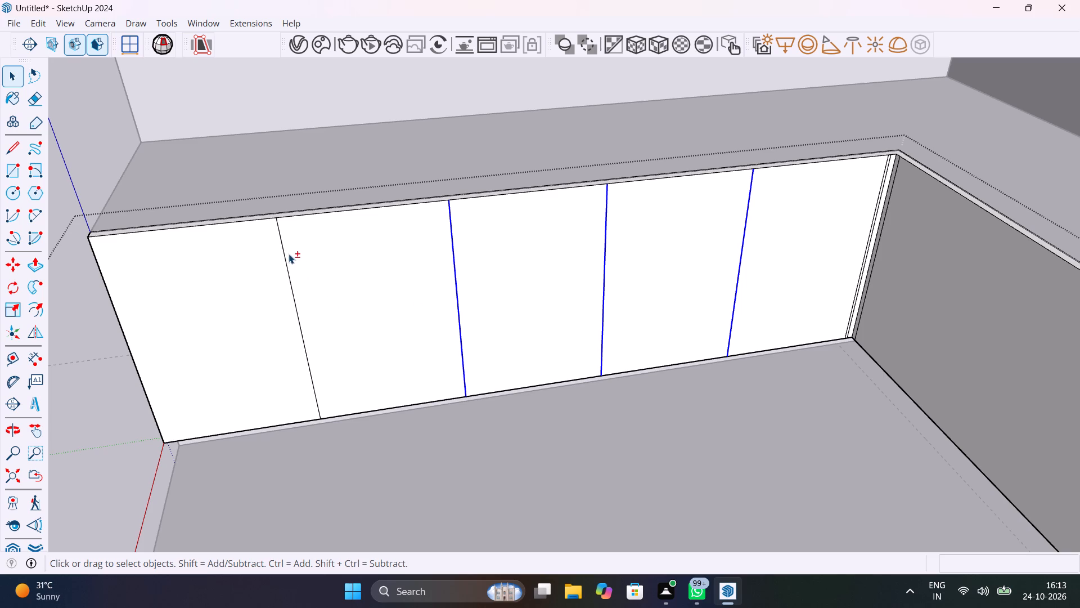
left_click(283, 243, "shift")
middle_click_drag(339, 229, 511, 312, "shift")
key("m")
scroll(452, 321, "up", 5)
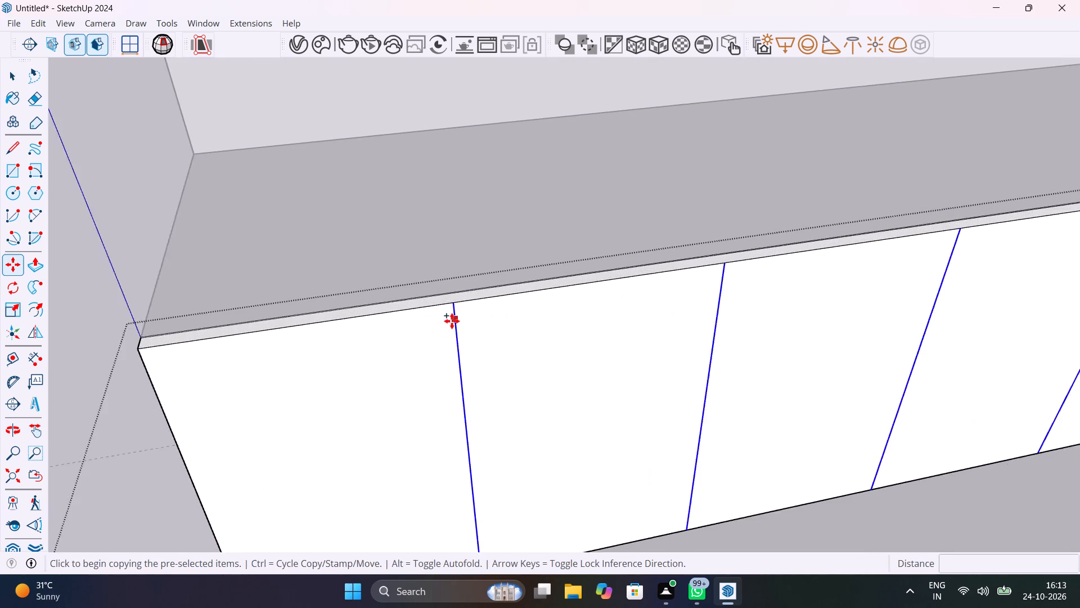
scroll(452, 321, "up", 5)
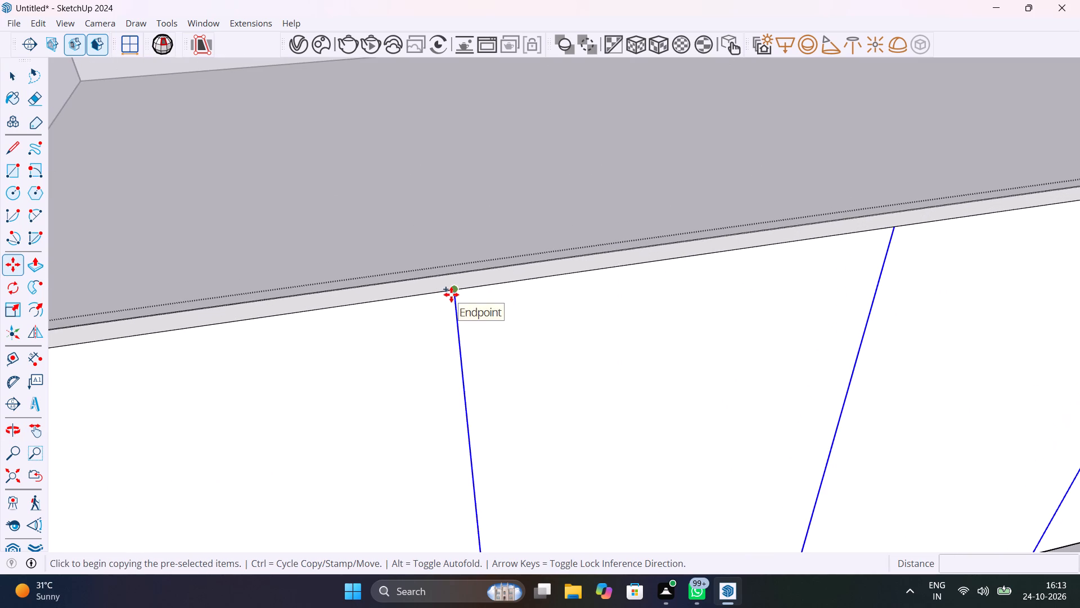
left_click(454, 291)
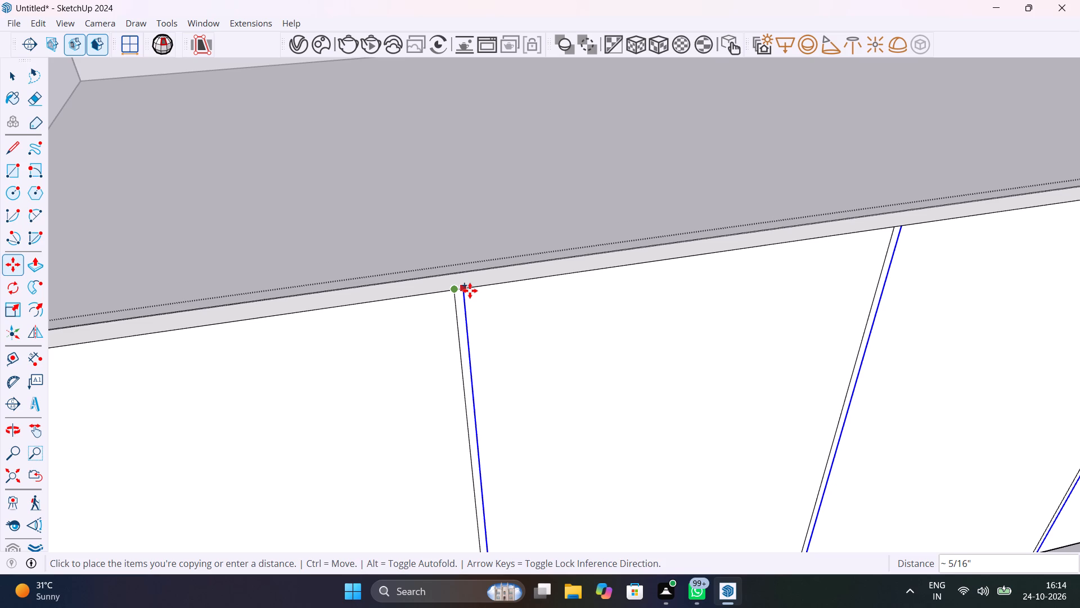
type("4mm")
key("Return")
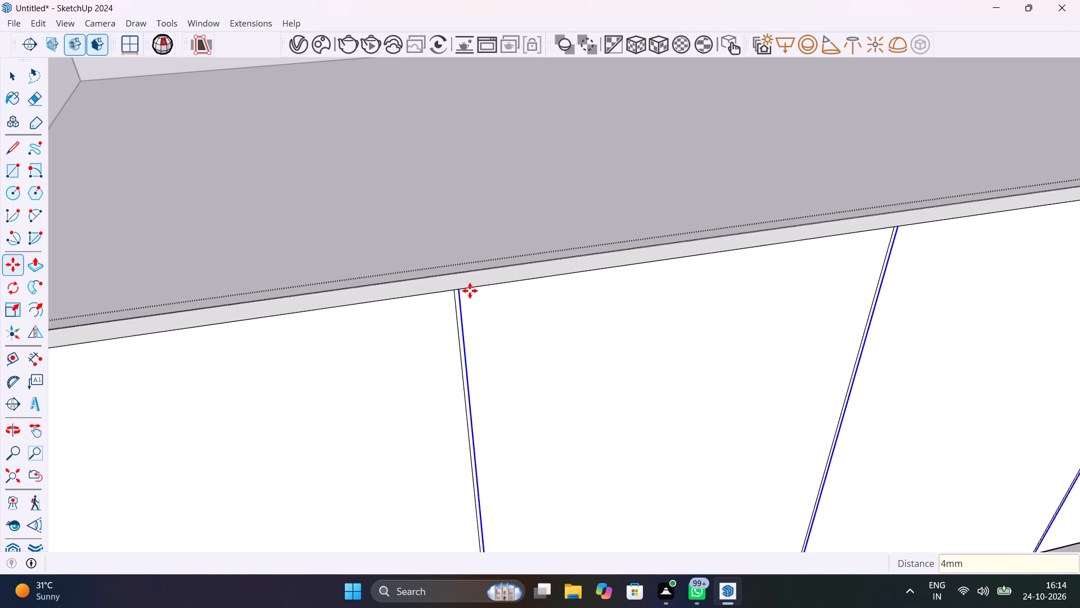
Copy the four 4 mm offset edges back 8 mm toward the panel's far end, past the original dividers.
scroll(470, 290, "up", 7)
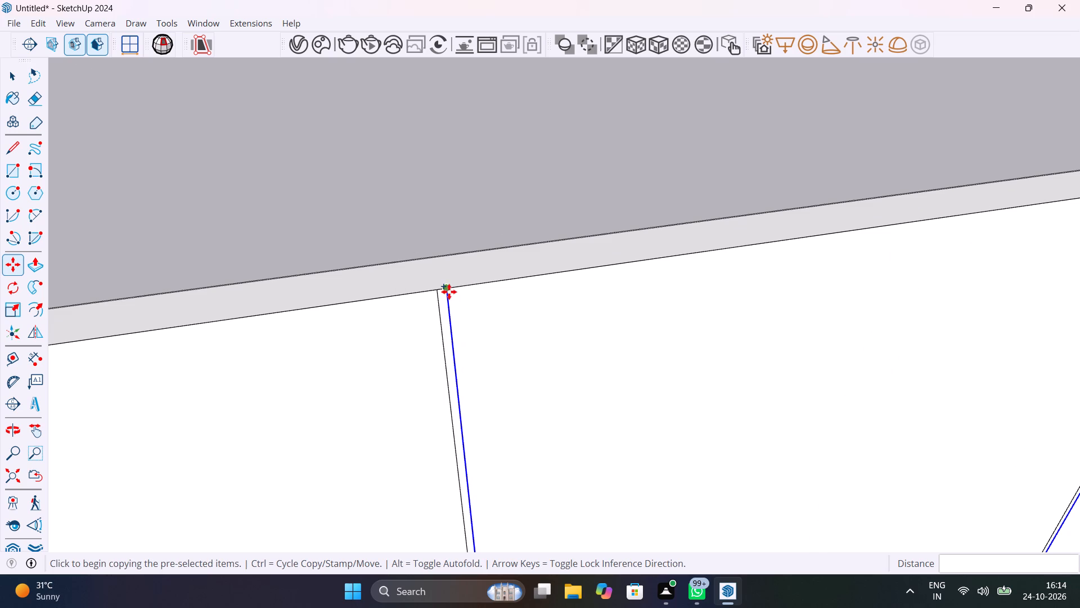
left_click(449, 292)
type("8mm")
key("Return")
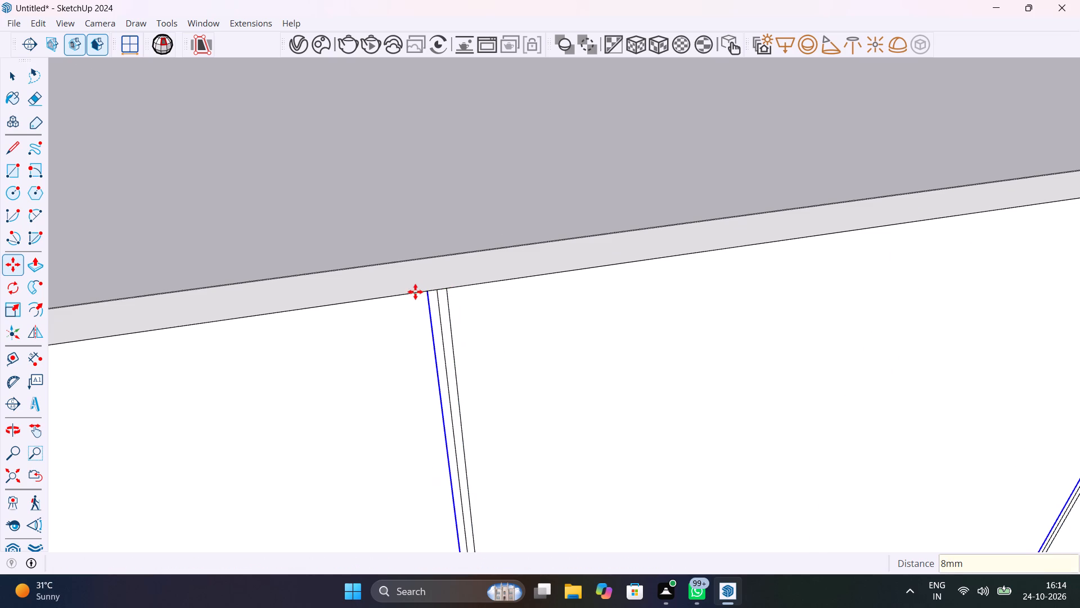
Delete the middle edge of each of the four divider line sets, leaving single 8 mm strips between the fronts.
key("space")
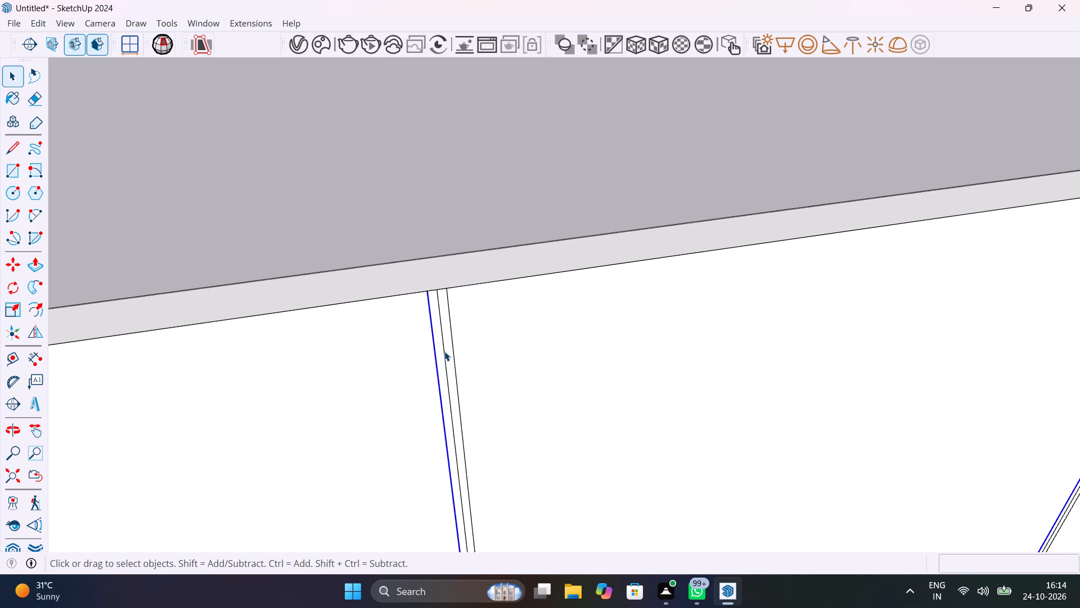
left_click(444, 351)
key("Delete")
scroll(510, 319, "down", 11)
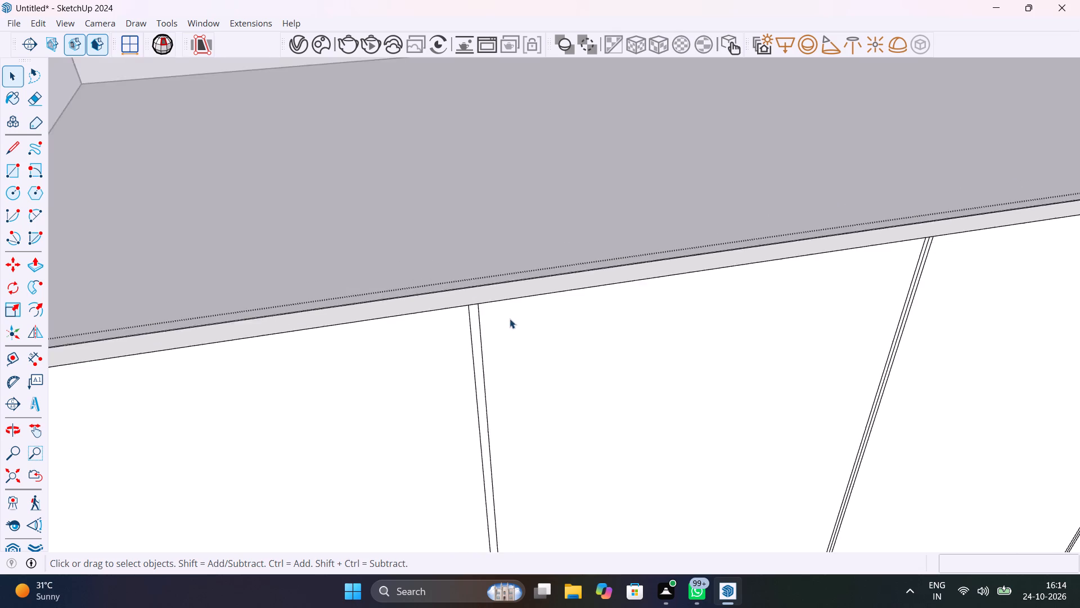
scroll(510, 319, "down", 2)
scroll(772, 262, "up", 16)
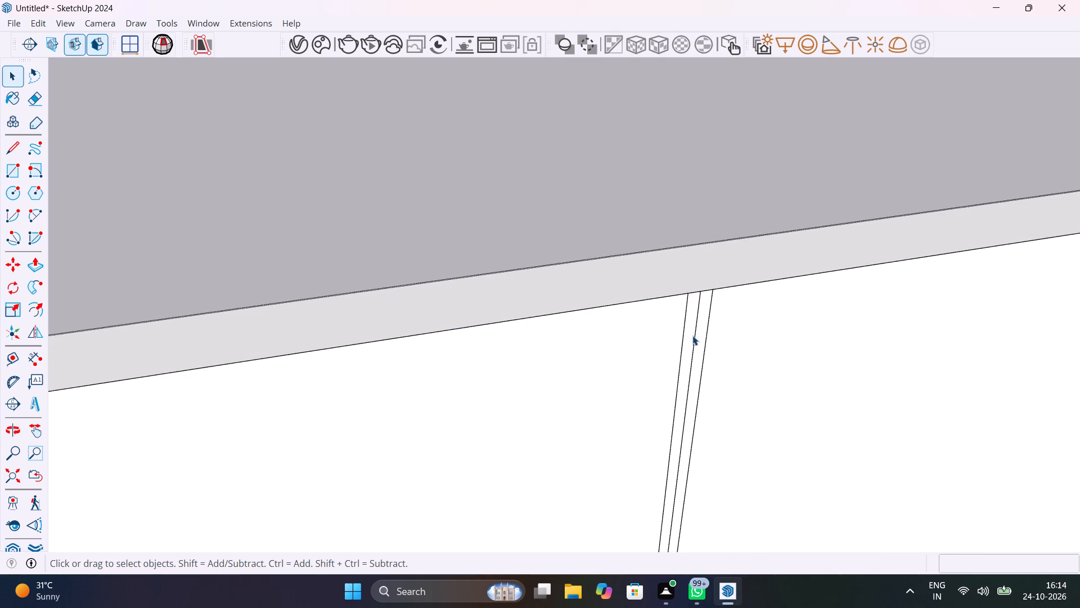
left_click(695, 339)
key("Delete")
scroll(697, 336, "down", 20)
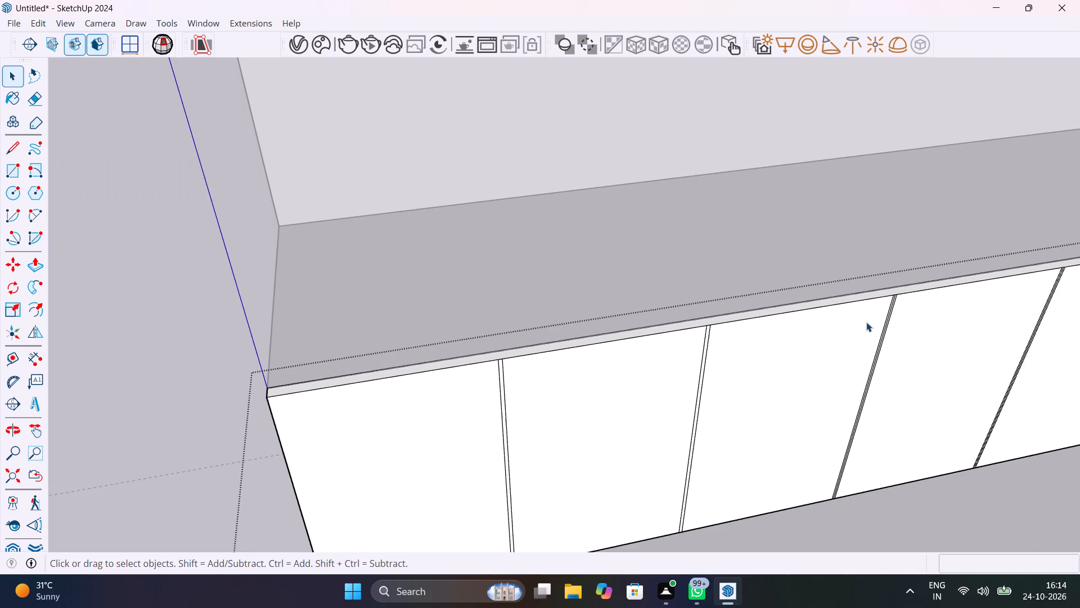
scroll(890, 314, "up", 18)
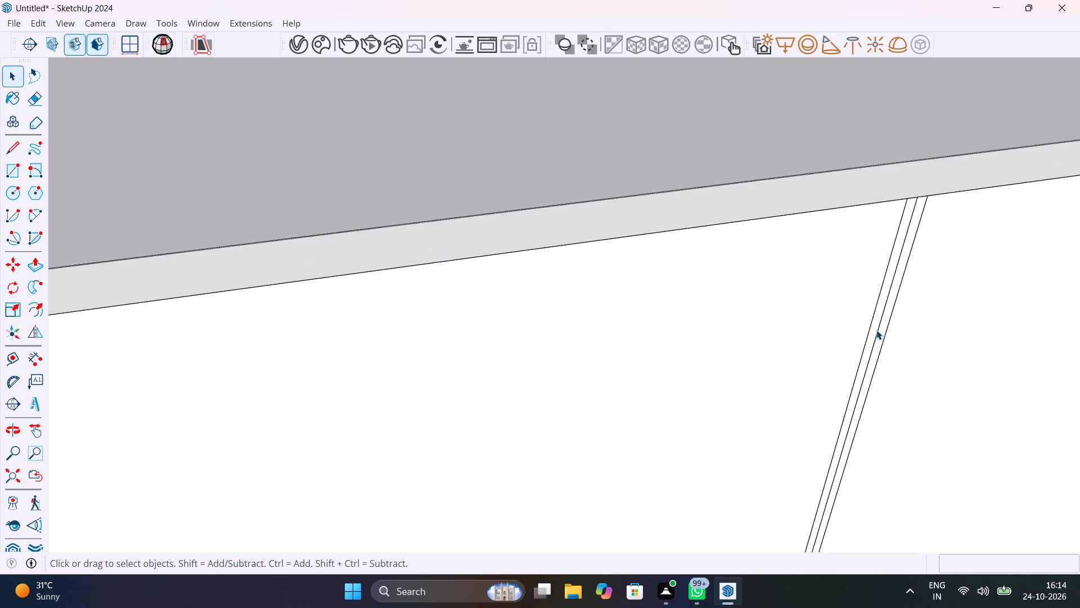
left_click(876, 330)
key("Delete")
scroll(876, 330, "down", 20)
scroll(876, 330, "down", 5)
scroll(1002, 309, "up", 20)
scroll(1002, 309, "up", 3)
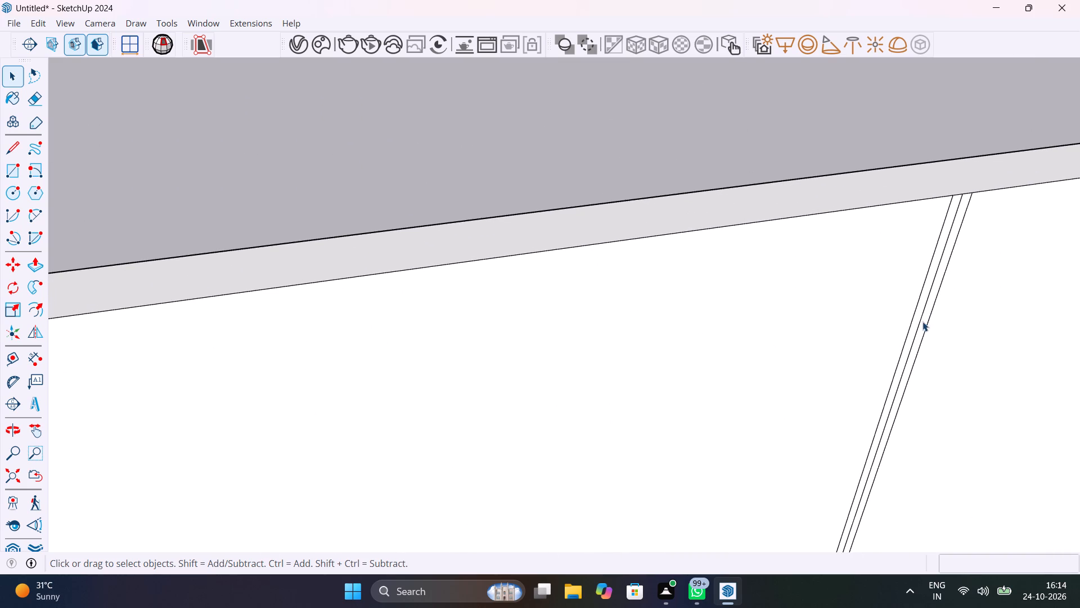
left_click(908, 355)
key("Delete")
scroll(908, 355, "down", 20)
scroll(908, 355, "down", 2)
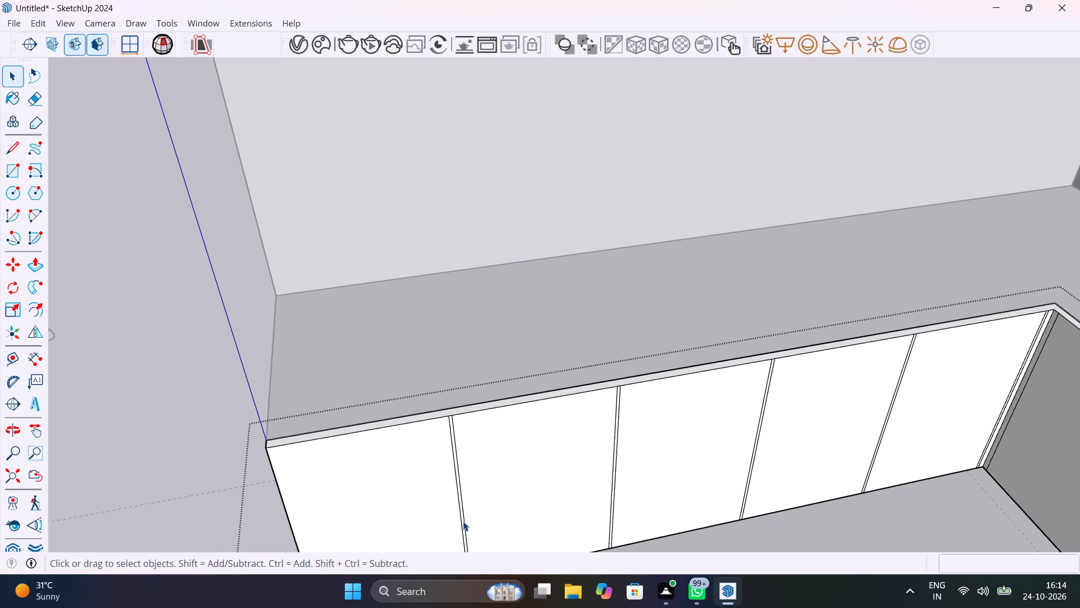
Push the four 8 mm divider strips on the side-wall leg's front panel back 1" to cut open gaps, and exit the group.
scroll(411, 446, "up", 15)
key("p")
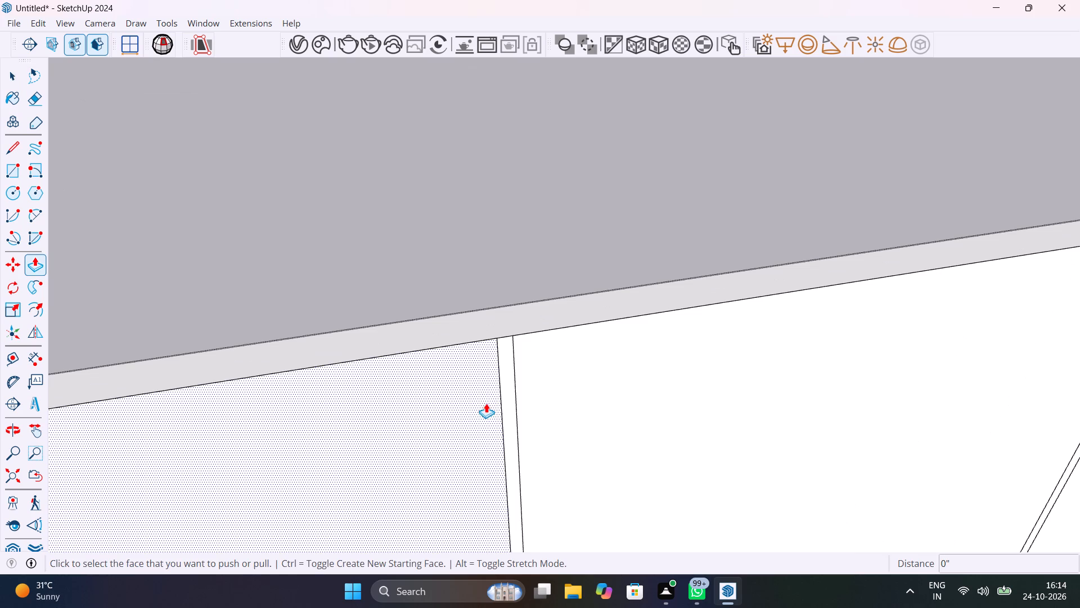
left_click(504, 395)
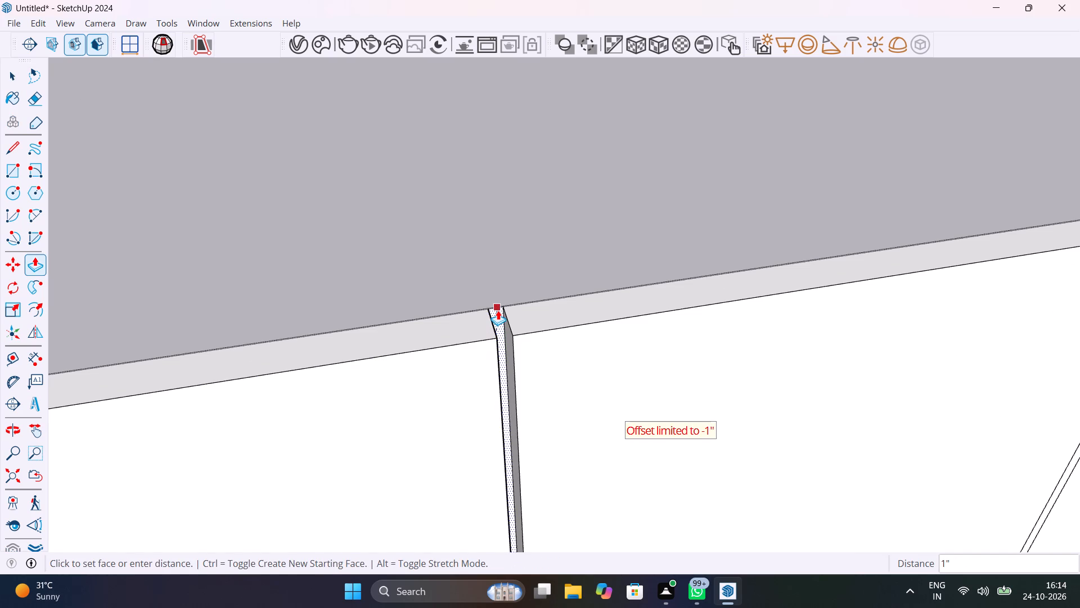
left_click(498, 310)
scroll(507, 333, "down", 19)
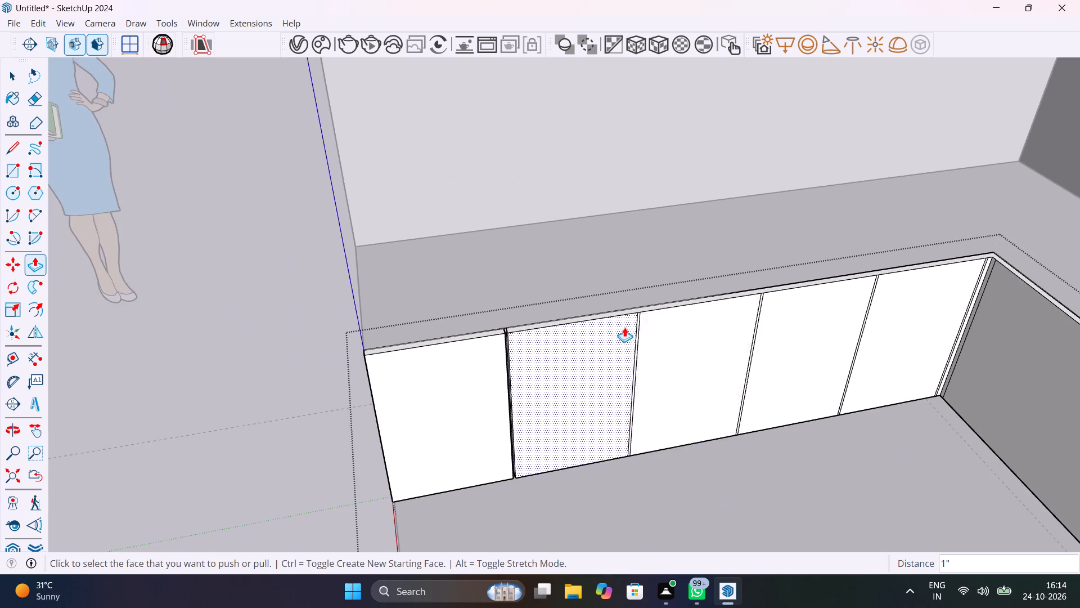
scroll(625, 325, "up", 14)
double_click(672, 327)
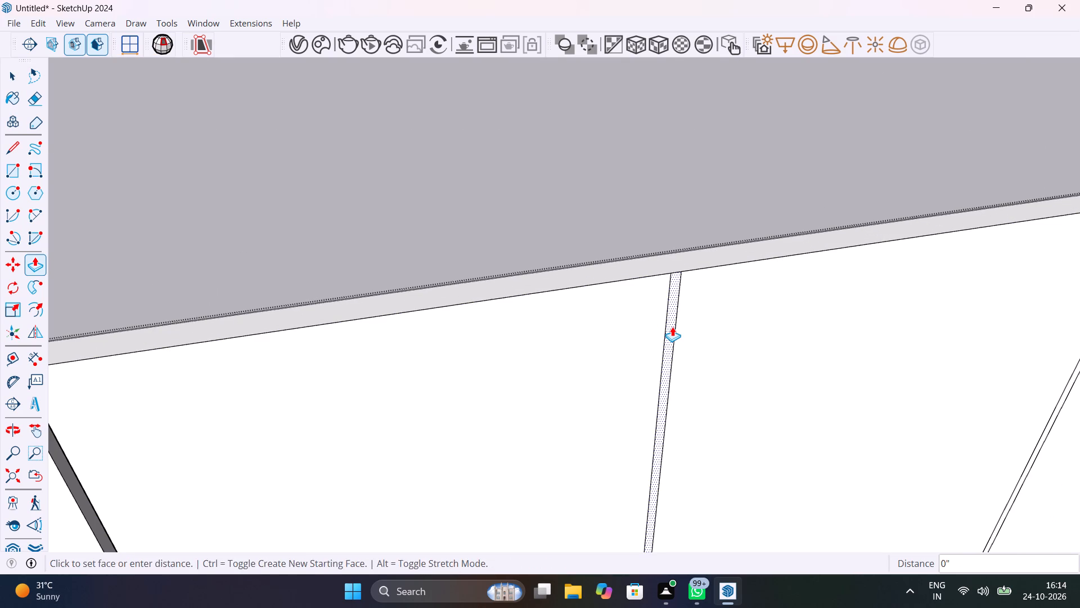
scroll(672, 326, "down", 17)
scroll(805, 288, "up", 2)
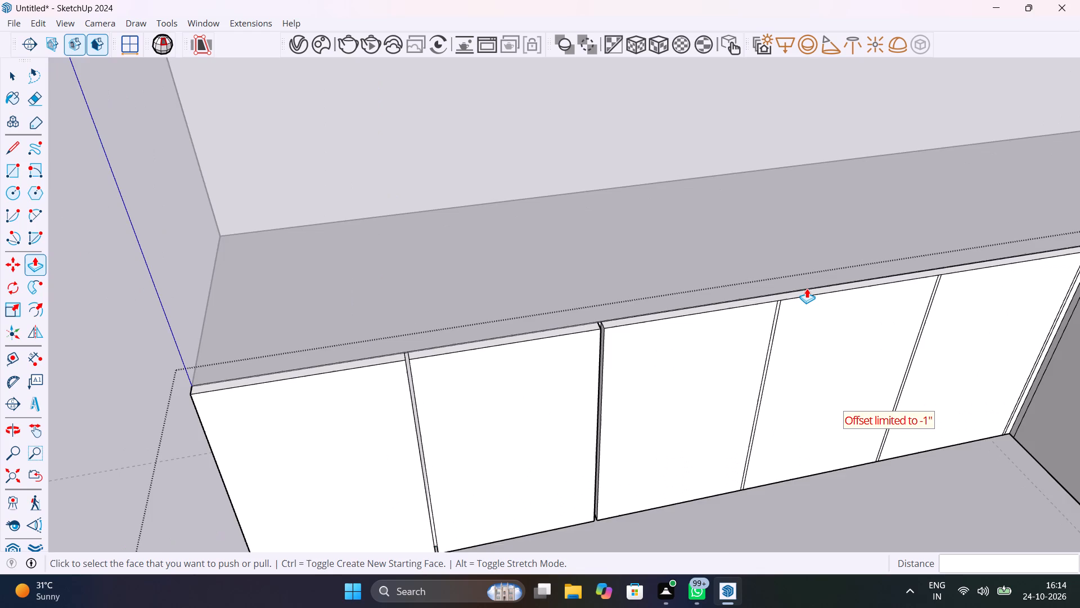
scroll(807, 288, "up", 17)
double_click(738, 333)
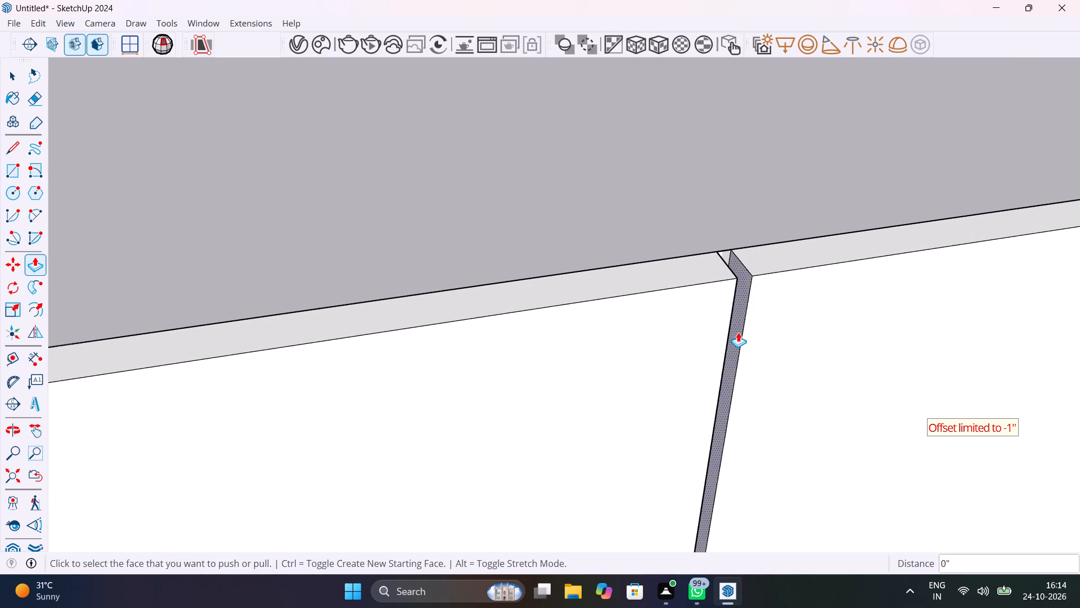
scroll(738, 332, "down", 19)
scroll(852, 315, "up", 9)
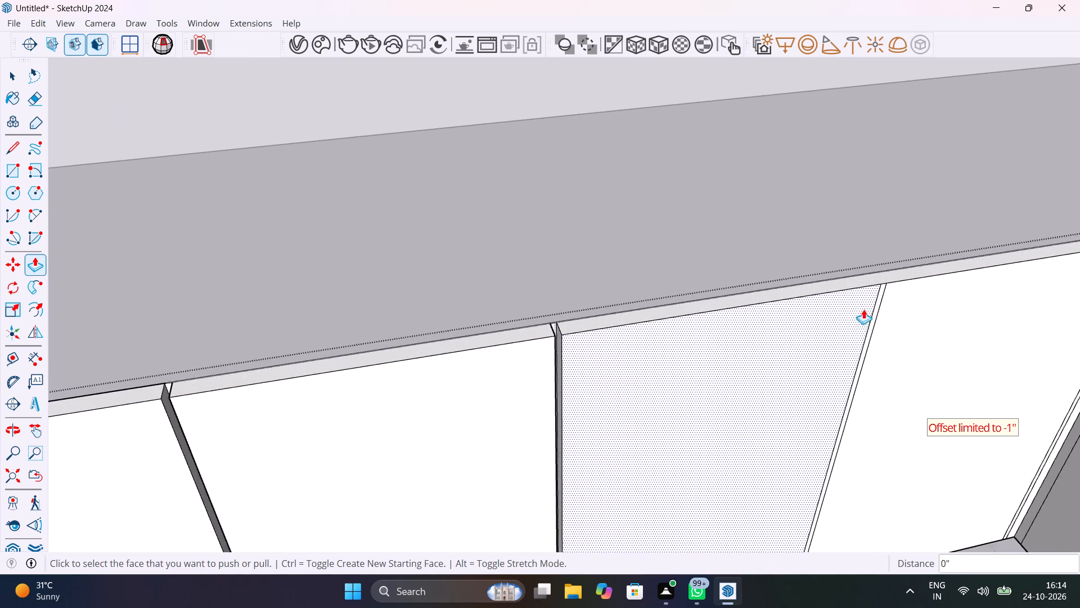
scroll(863, 309, "up", 6)
double_click(890, 293)
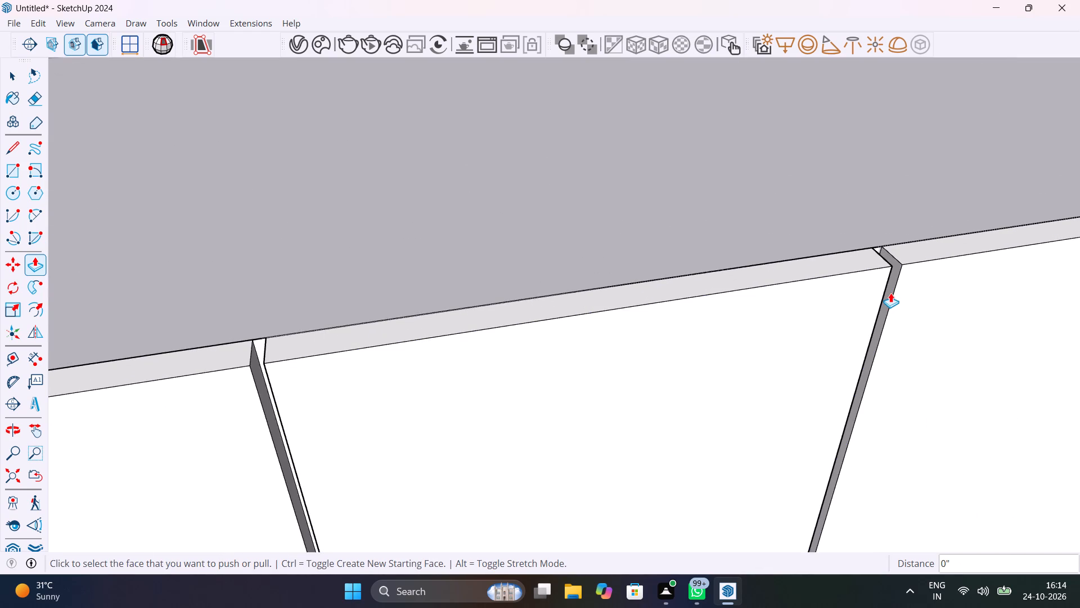
scroll(890, 292, "down", 20)
scroll(890, 292, "down", 5)
key("space")
scroll(781, 318, "down", 7)
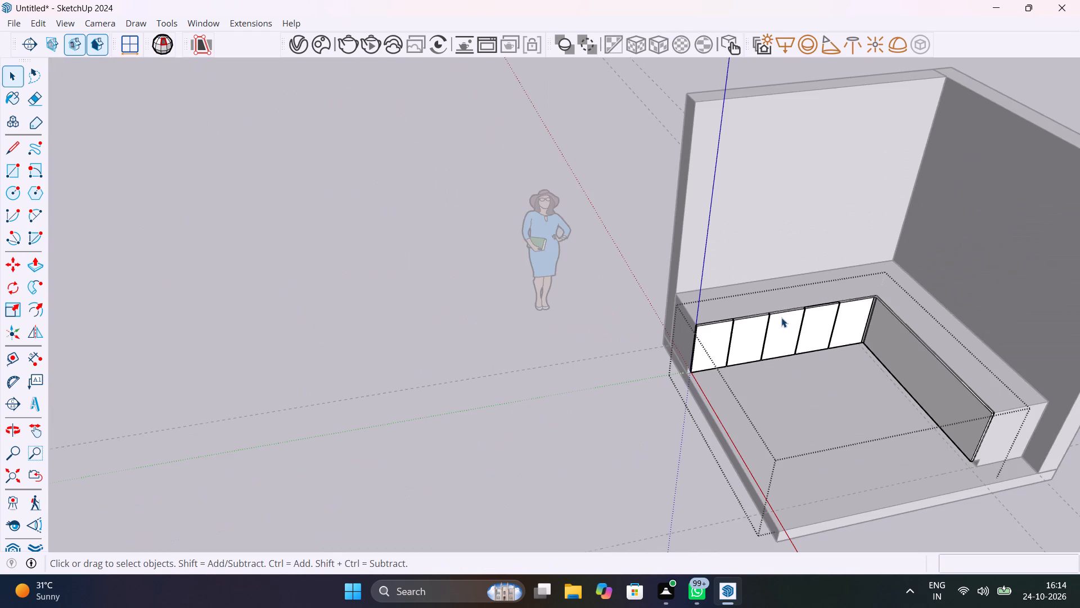
left_click(602, 416)
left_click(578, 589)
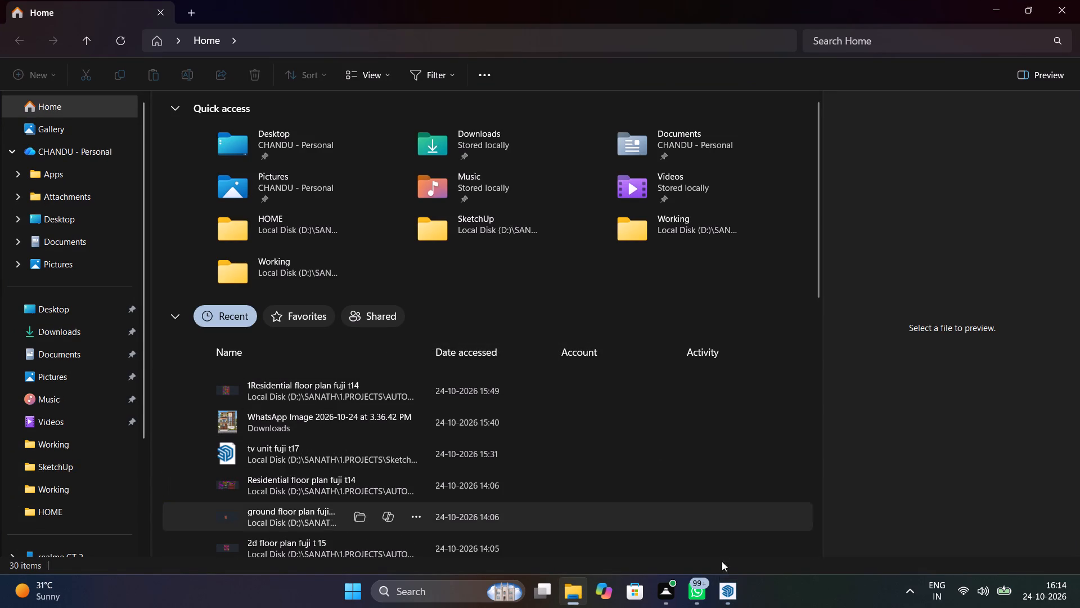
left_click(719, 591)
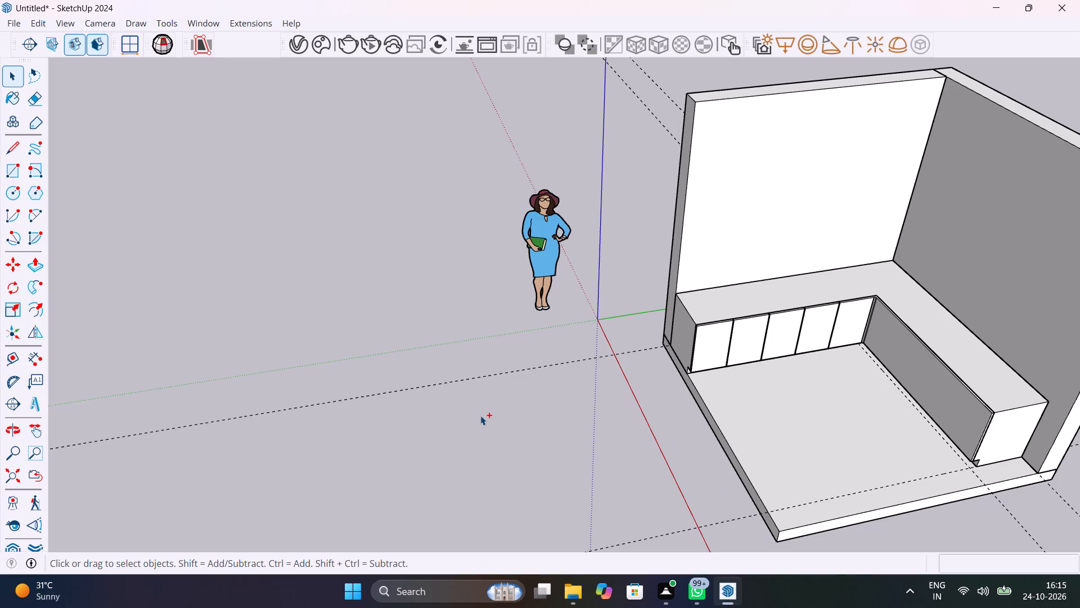
Start saving the model and browse to the SANATH\1.PROJECTS\SketchUp folder on drive D as its location.
key("ctrl+s")
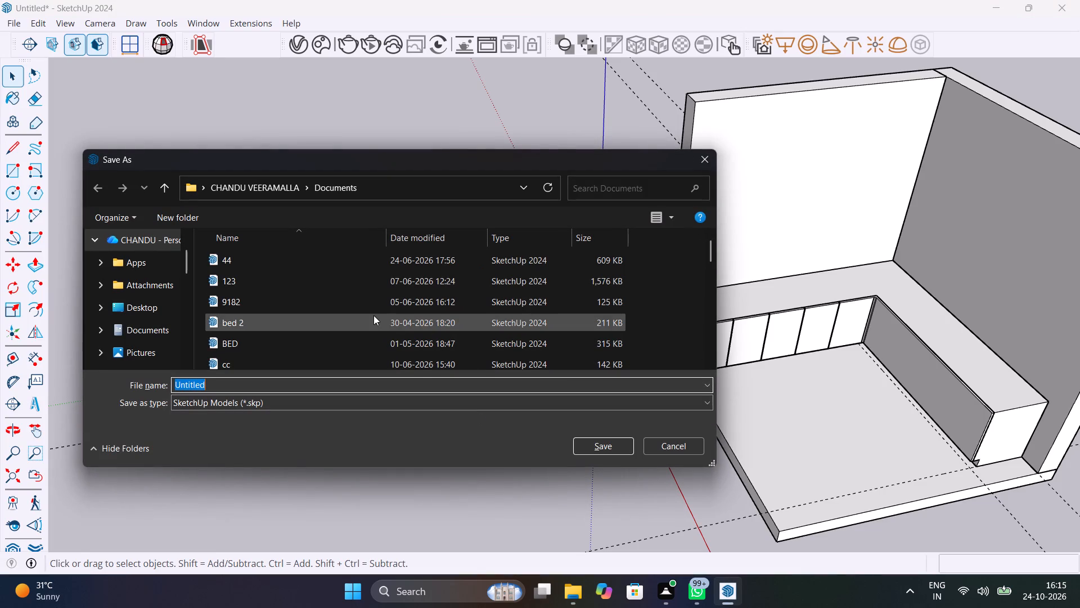
scroll(373, 315, "down", 5)
scroll(145, 321, "down", 6)
scroll(143, 308, "up", 1)
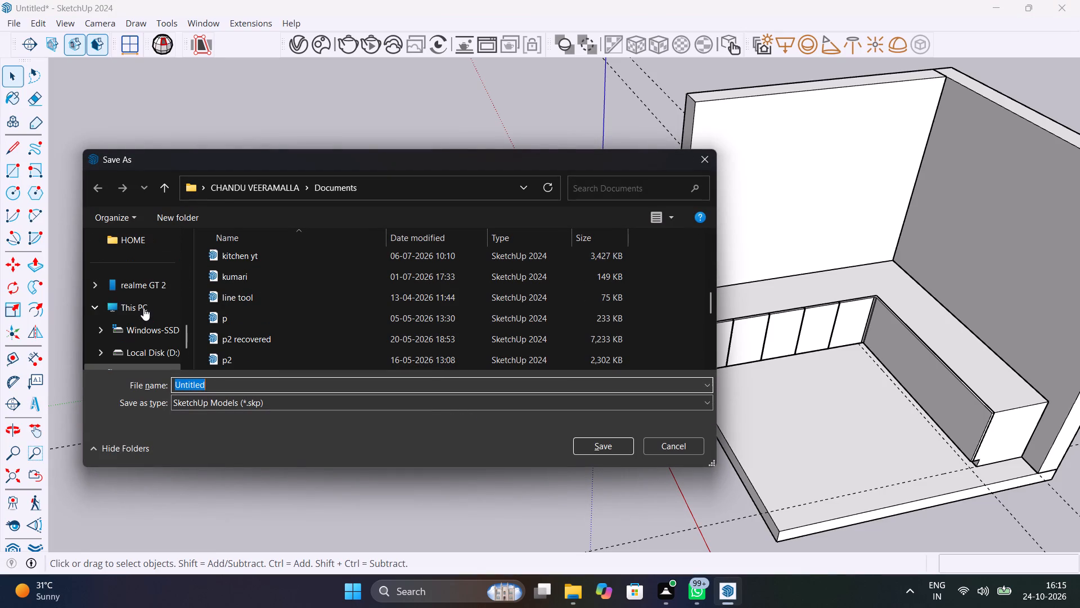
double_click(143, 308)
double_click(411, 276)
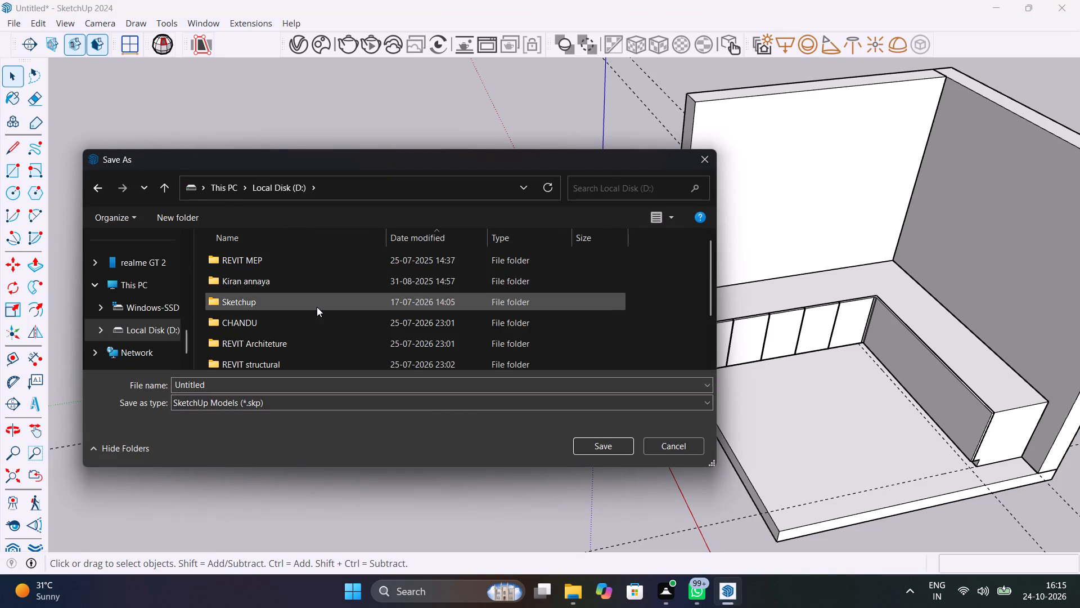
scroll(317, 307, "down", 3)
double_click(305, 312)
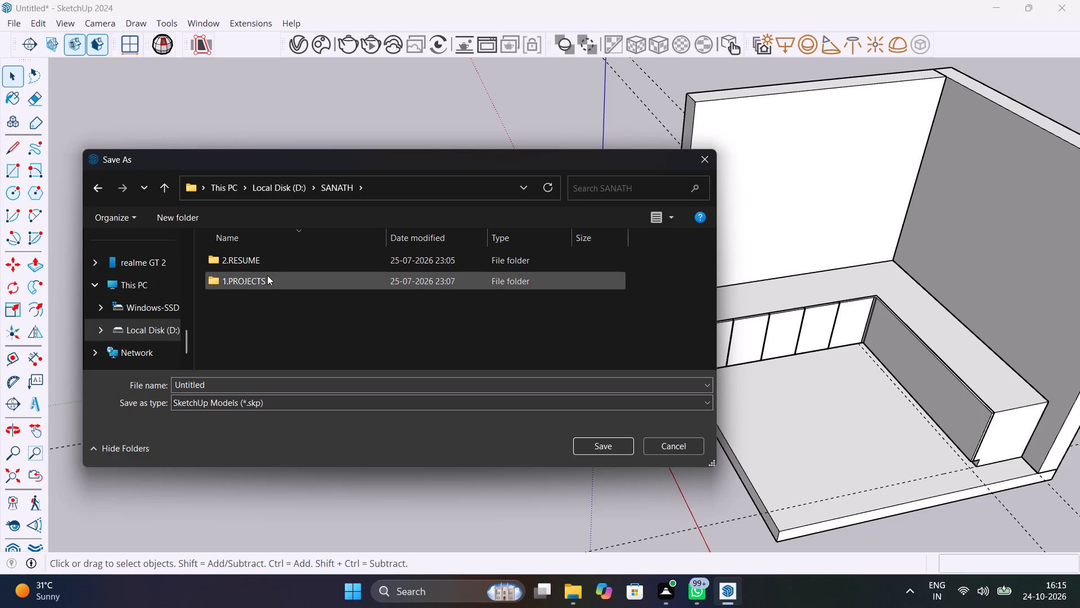
double_click(267, 275)
double_click(267, 275)
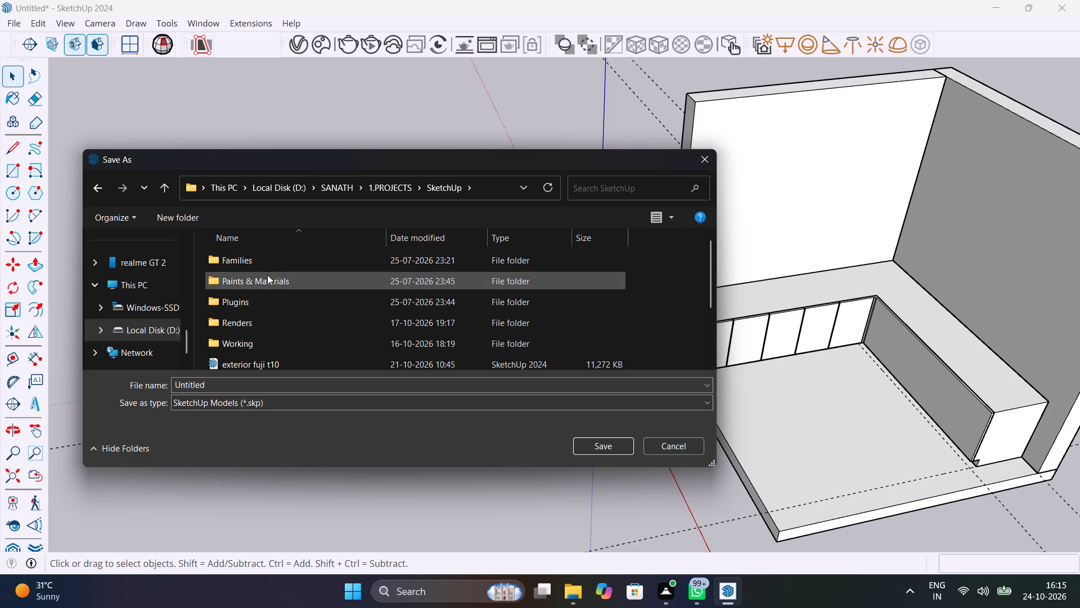
scroll(296, 337, "down", 5)
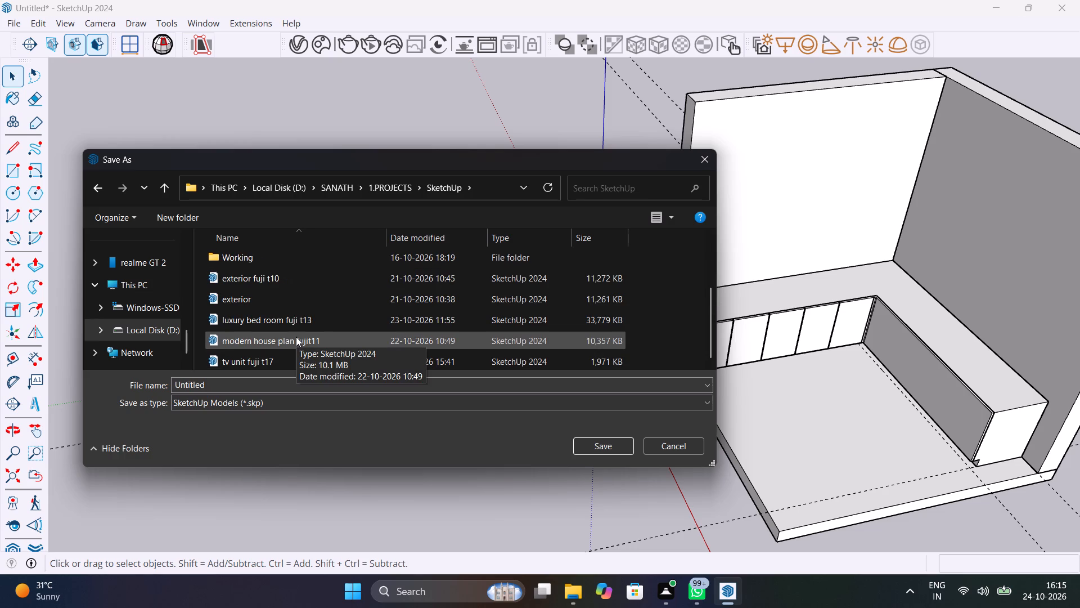
Name the model file "kitchen fuji t18" and save it in the SketchUp folder.
key("m")
key("o")
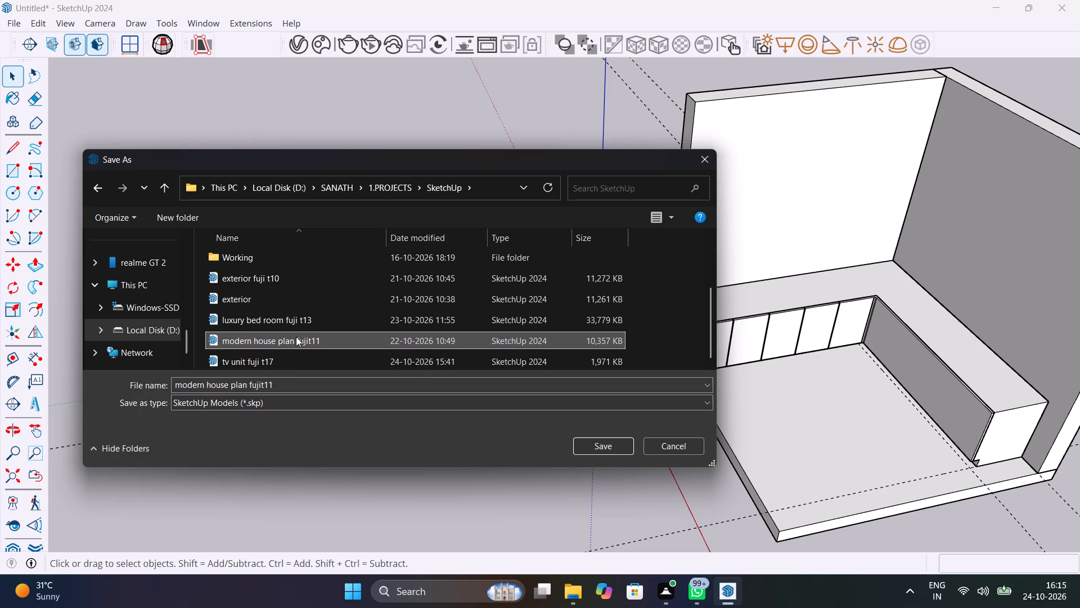
left_click(303, 384)
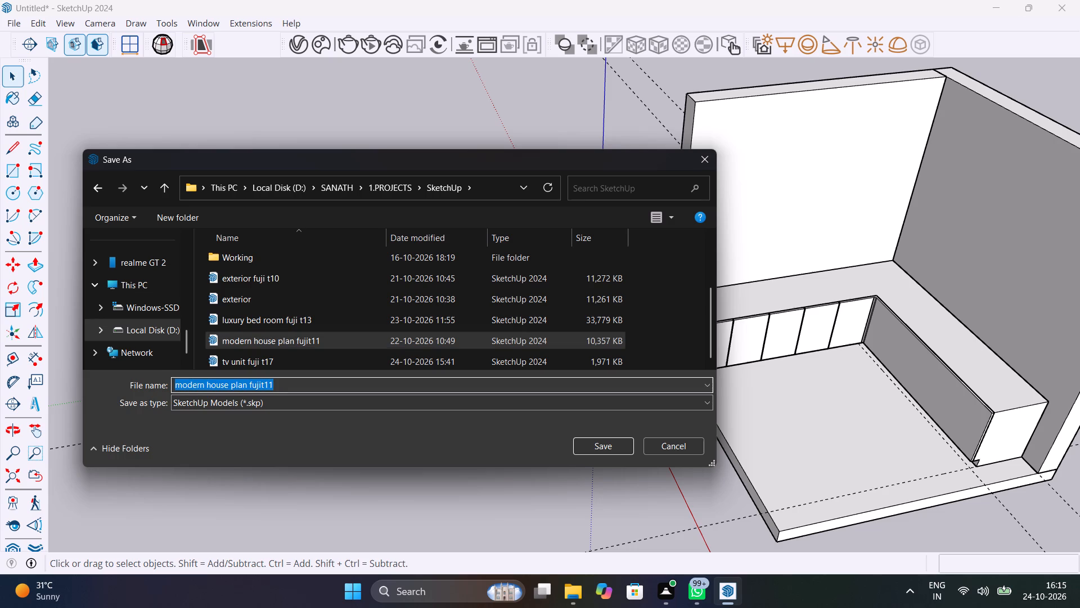
key("BackSpace")
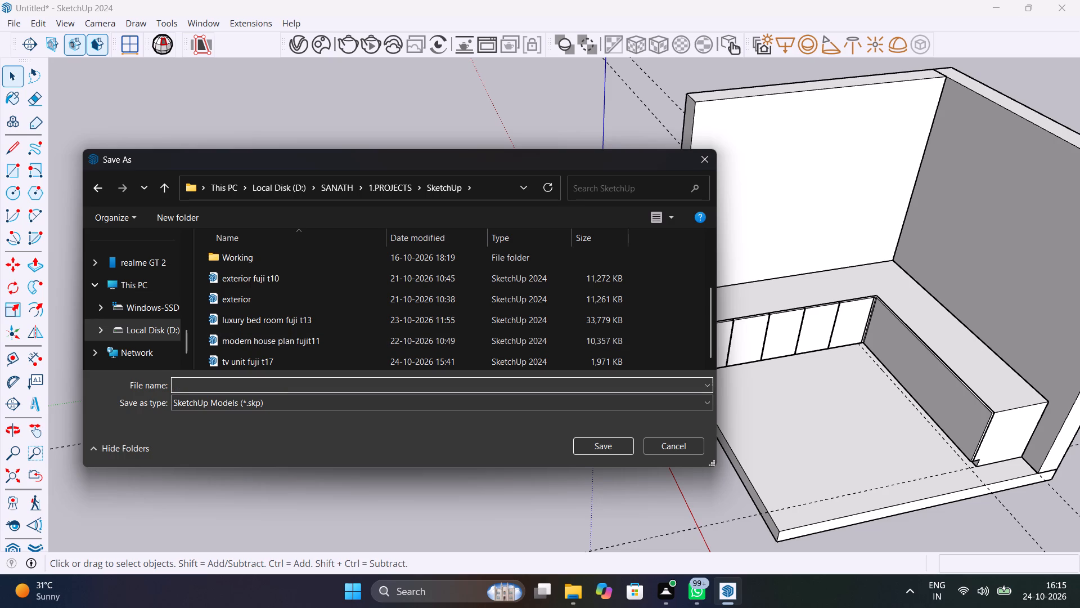
type("kitchen")
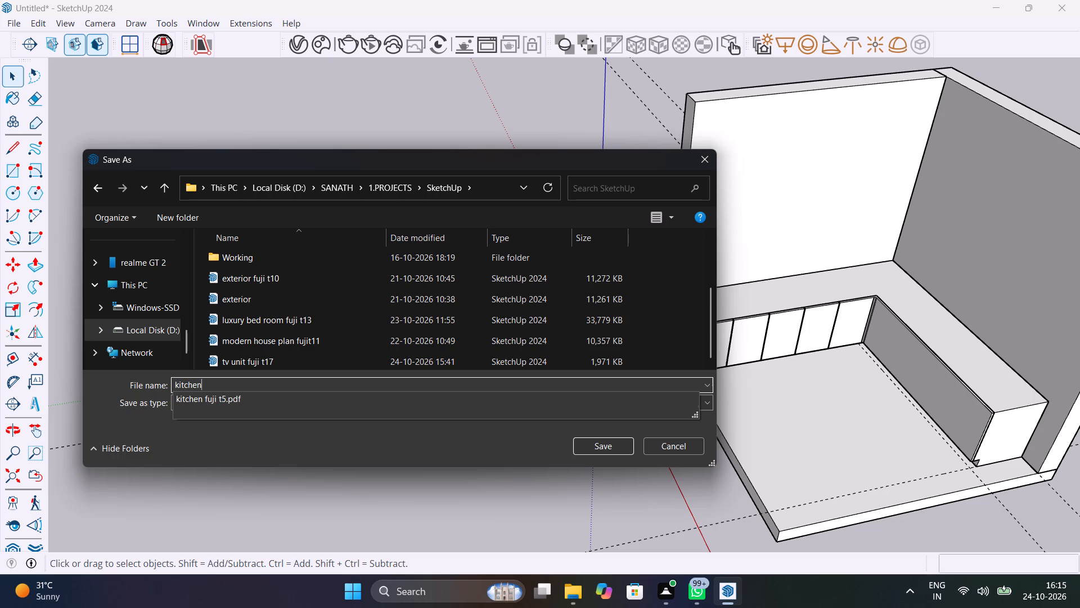
key("space")
type("fuji")
key("space")
key("t")
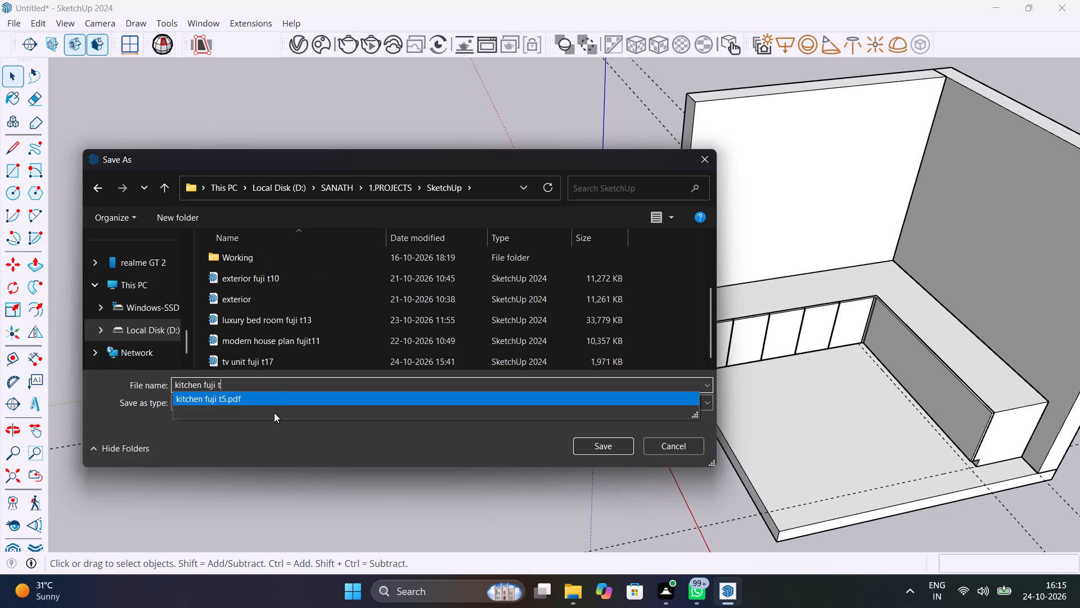
left_click(277, 387)
key("1")
key("8")
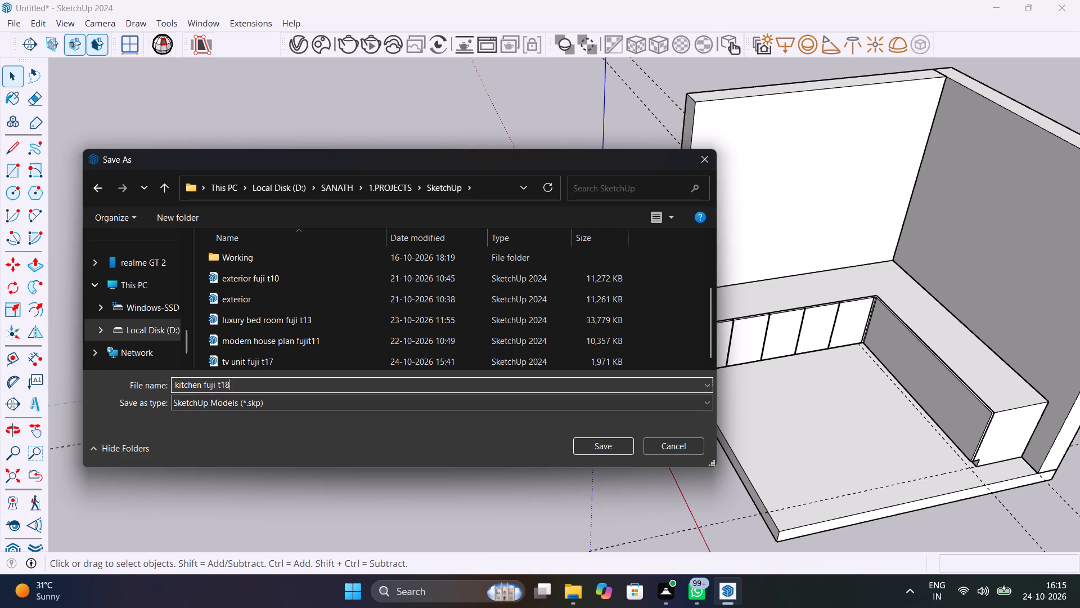
left_click(579, 445)
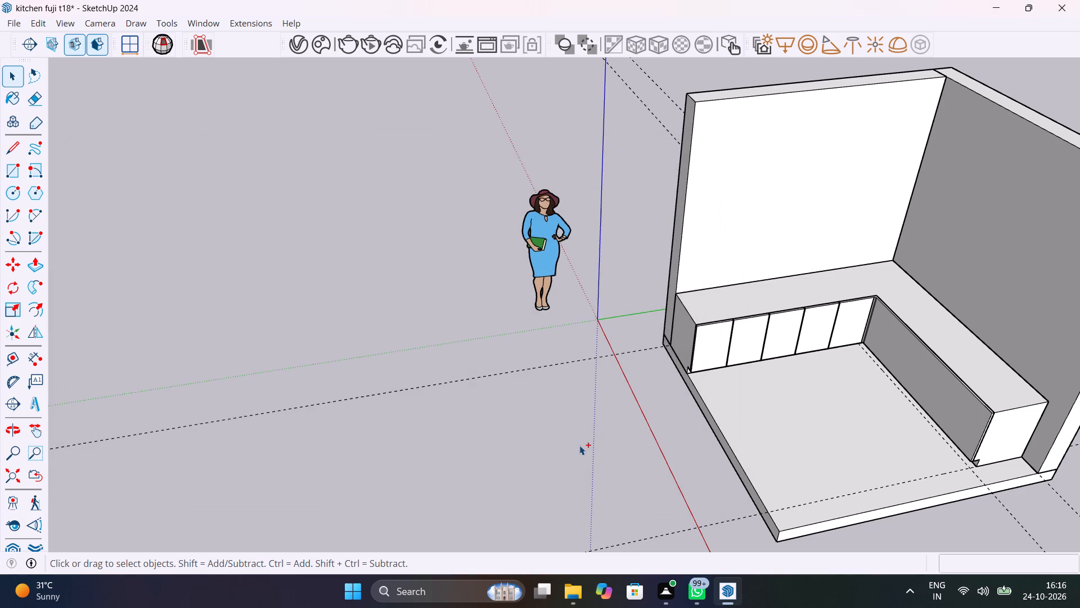
Examine the side-wall leg's separated fronts and gaps from several angles, including the counter's open end.
scroll(724, 400, "down", 3)
scroll(857, 328, "up", 6)
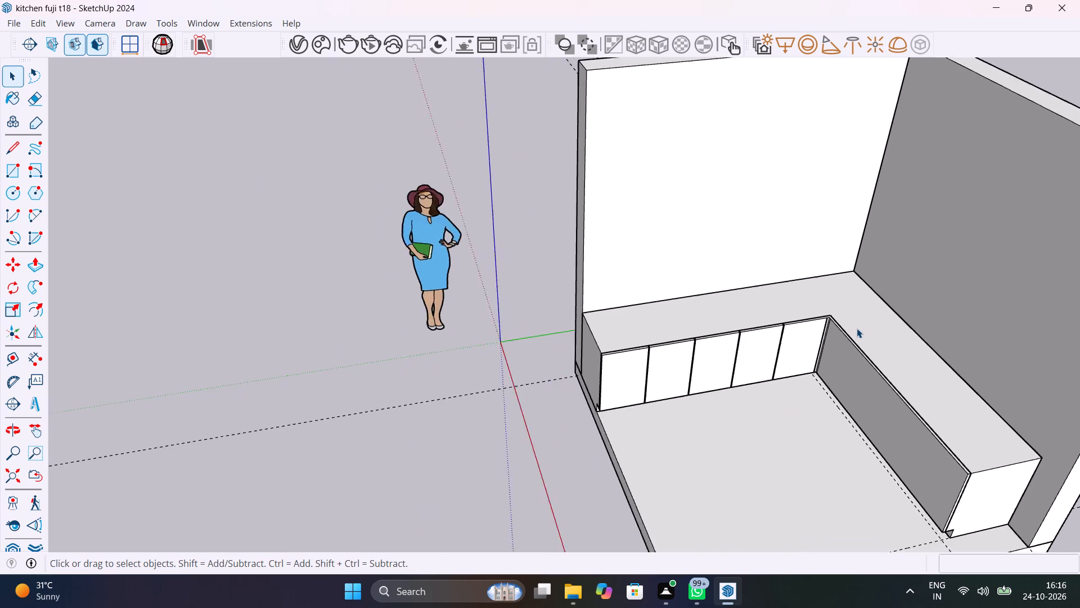
scroll(857, 328, "up", 7)
scroll(741, 394, "up", 1)
middle_click_drag(744, 394, 771, 348)
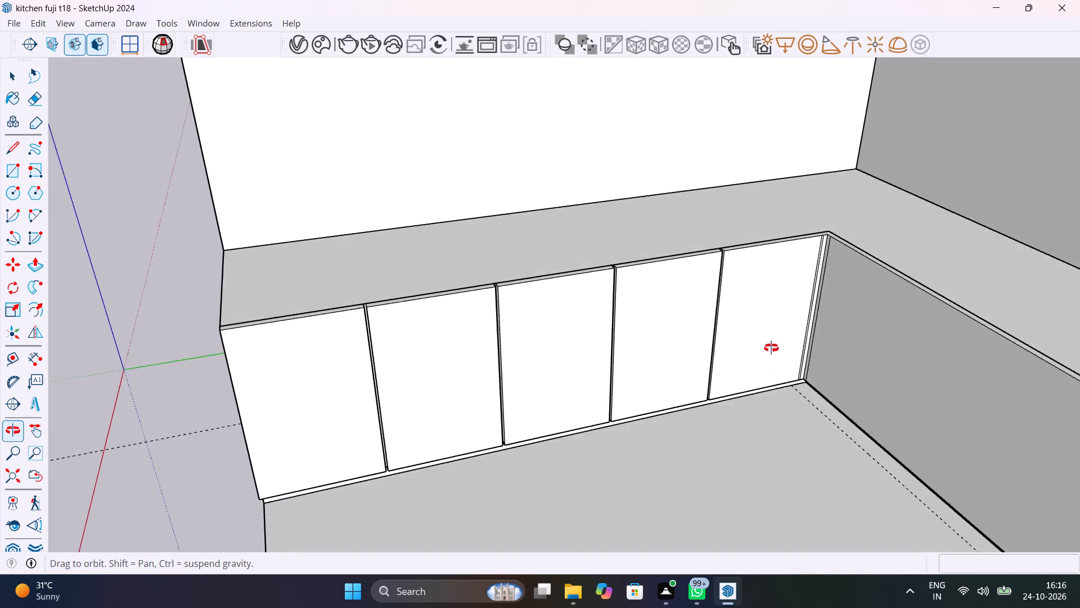
middle_click_drag(771, 348, 623, 361)
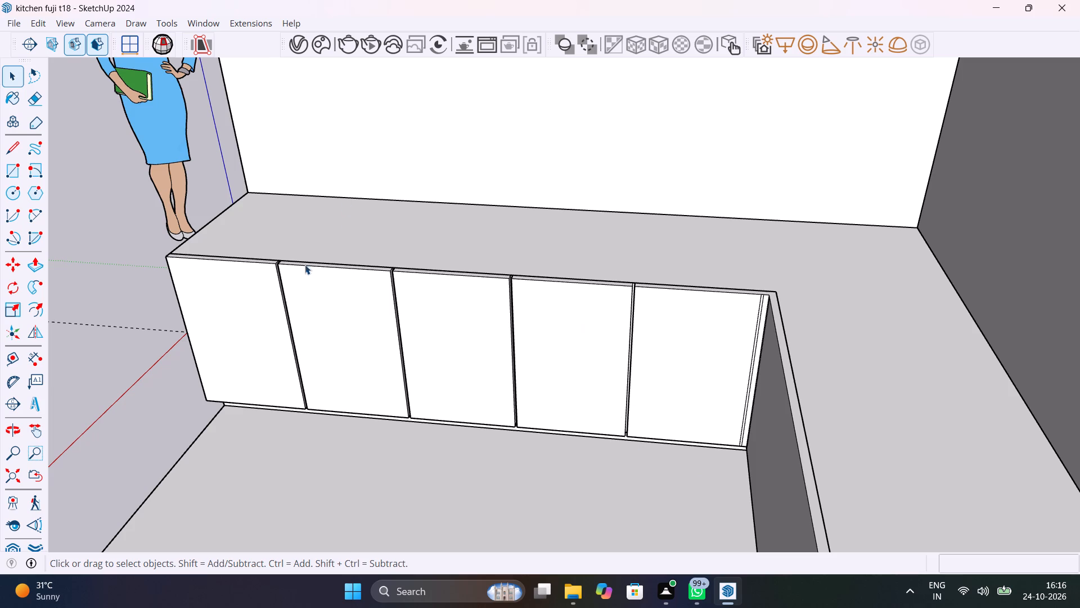
middle_click_drag(340, 266, 799, 243)
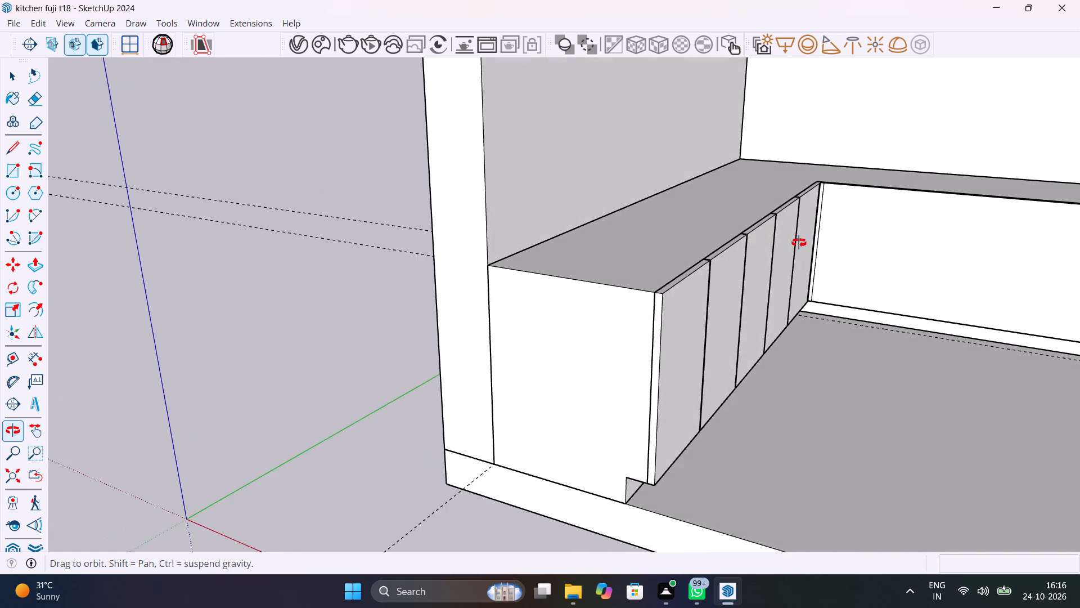
middle_click_drag(799, 243, 566, 281)
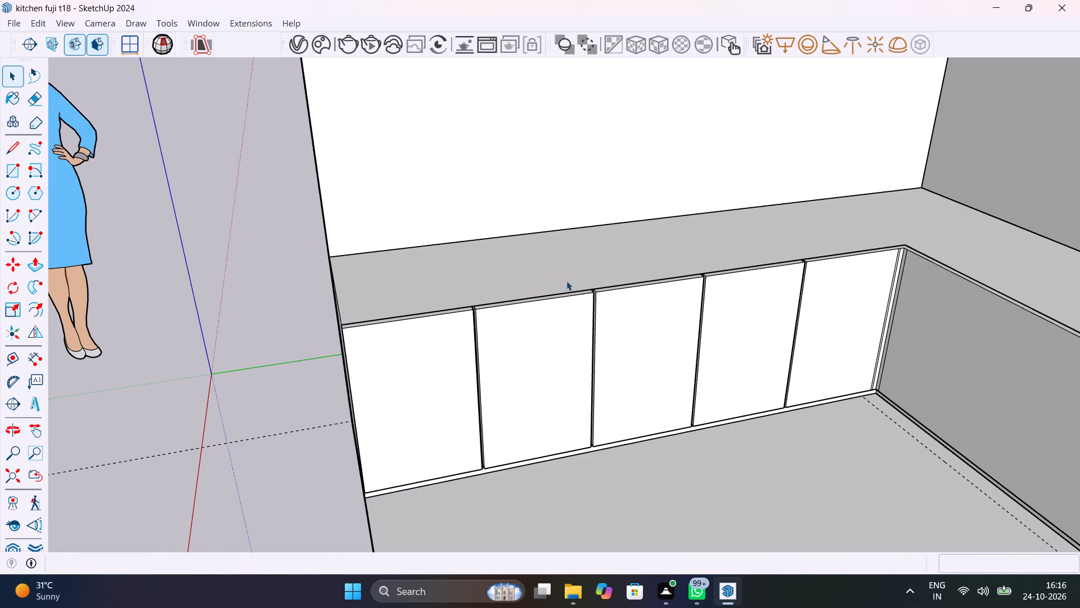
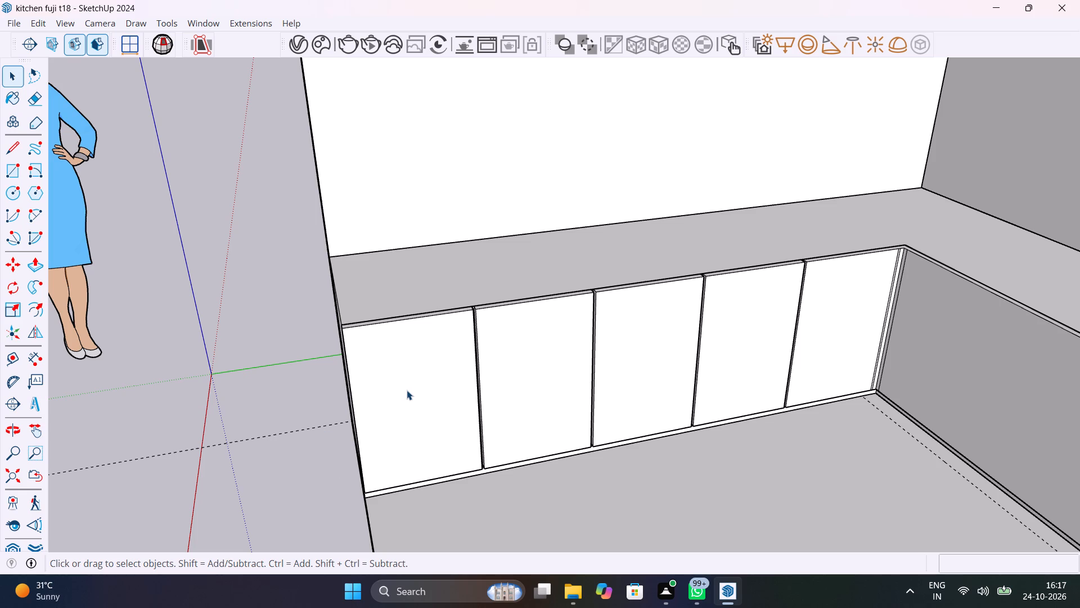
Inside the side-wall leg's fronts group, copy the top edge of the front at the counter's open end 2' down.
scroll(382, 368, "up", 4)
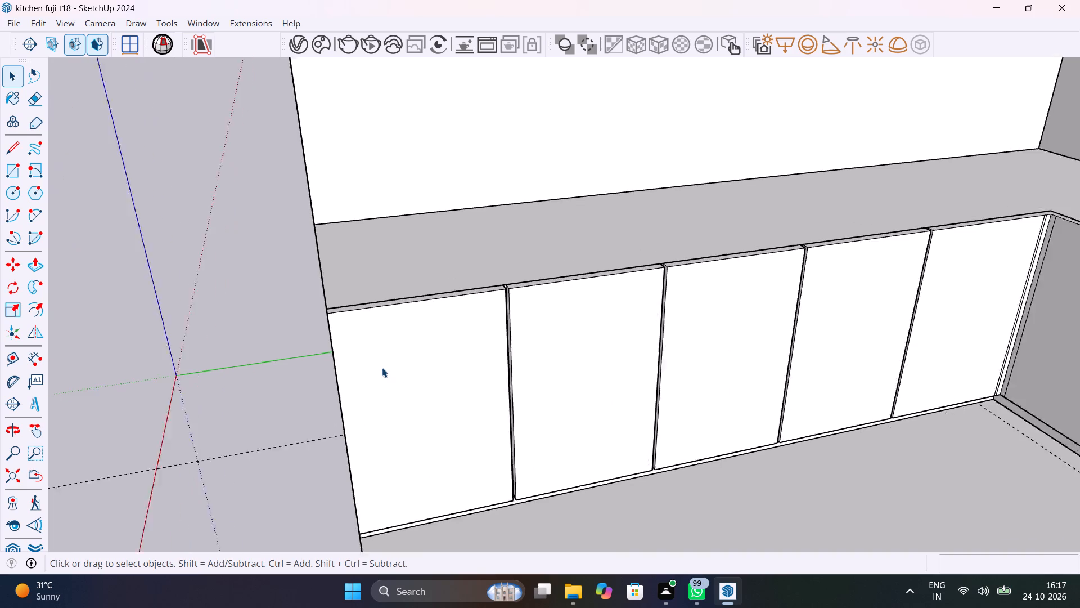
scroll(382, 368, "up", 3)
middle_click_drag(424, 397, 577, 334)
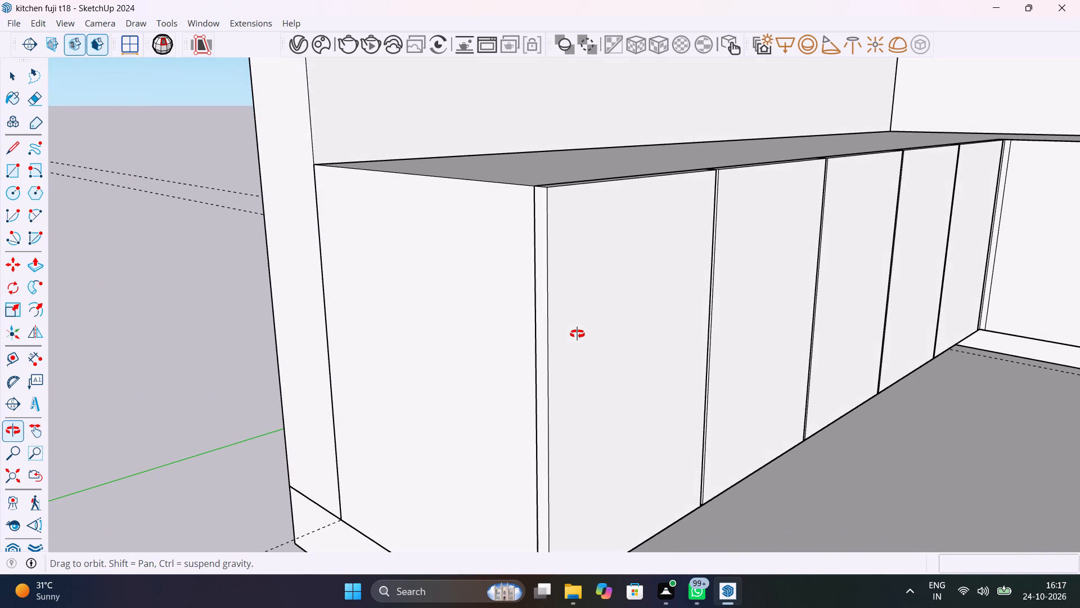
middle_click_drag(577, 334, 559, 324)
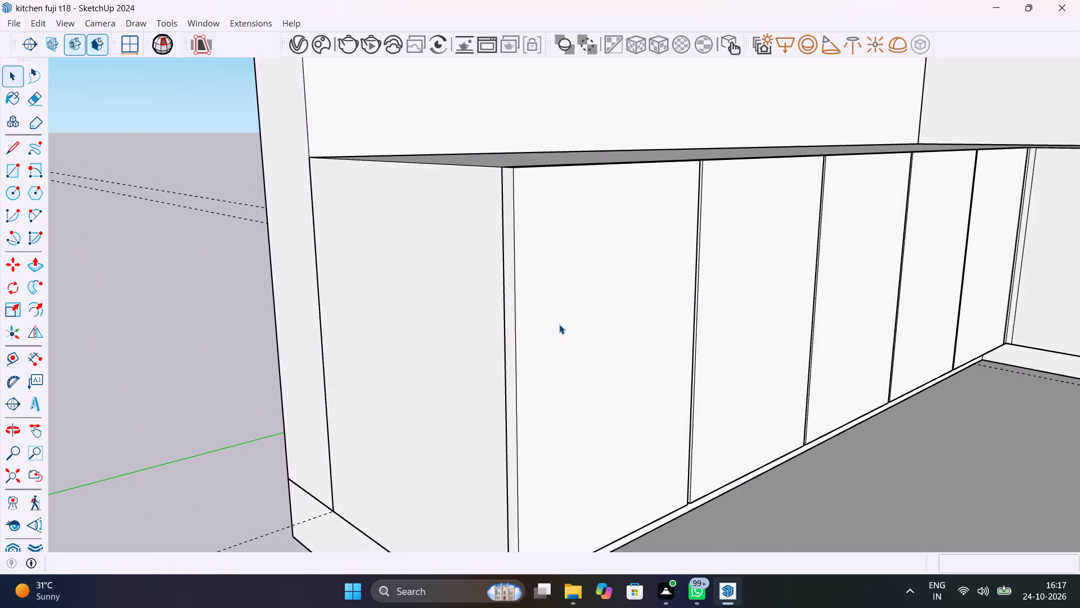
triple_click(559, 325)
scroll(622, 343, "down", 3)
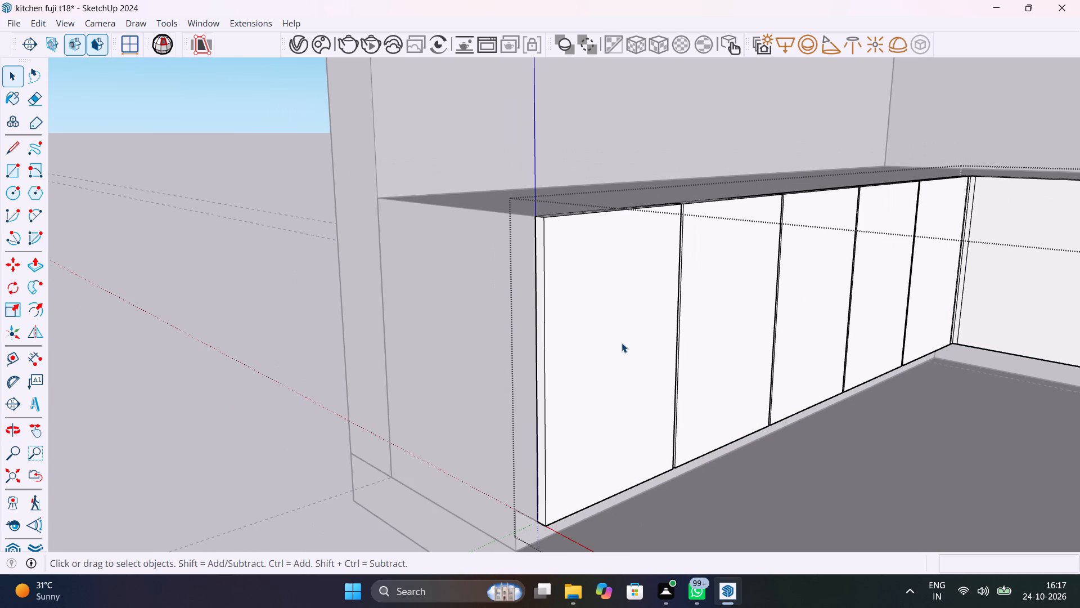
middle_click_drag(575, 324, 536, 381)
middle_click_drag(536, 381, 533, 357)
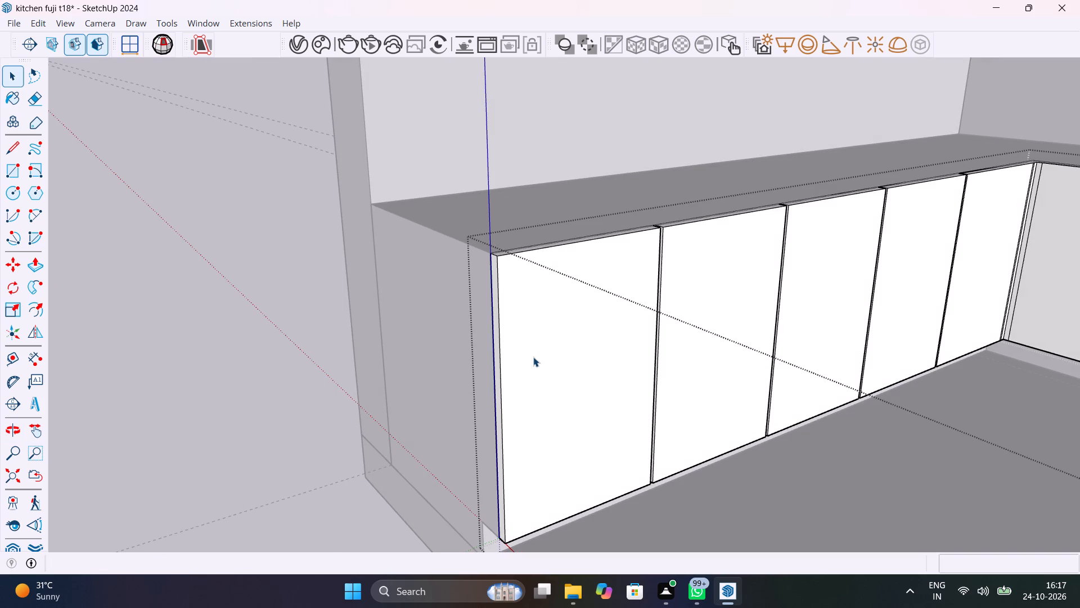
scroll(531, 434, "down", 1, "shift")
middle_click(538, 361)
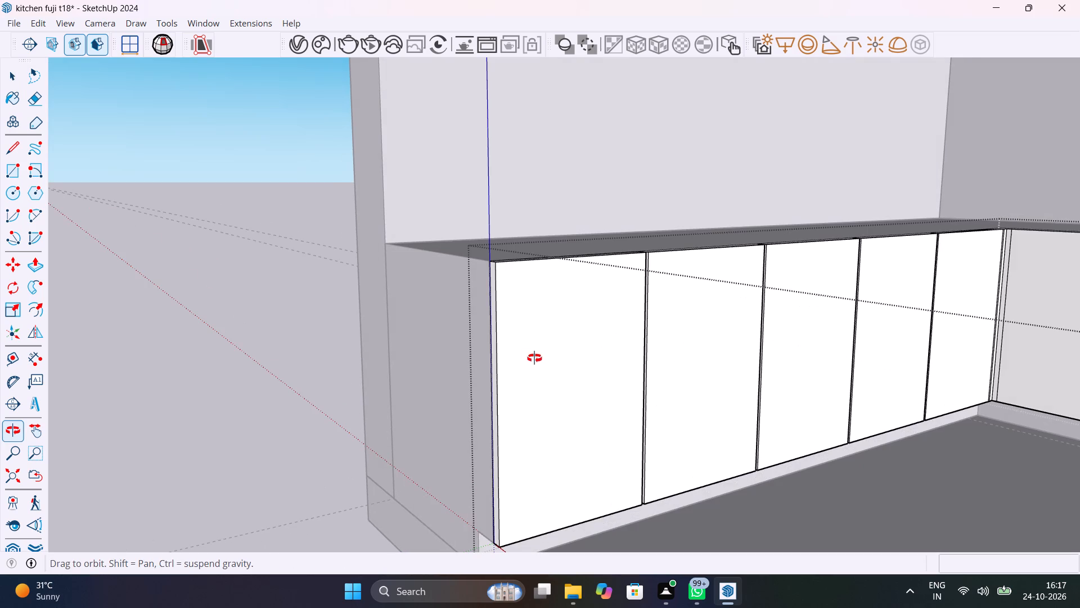
left_click(529, 262)
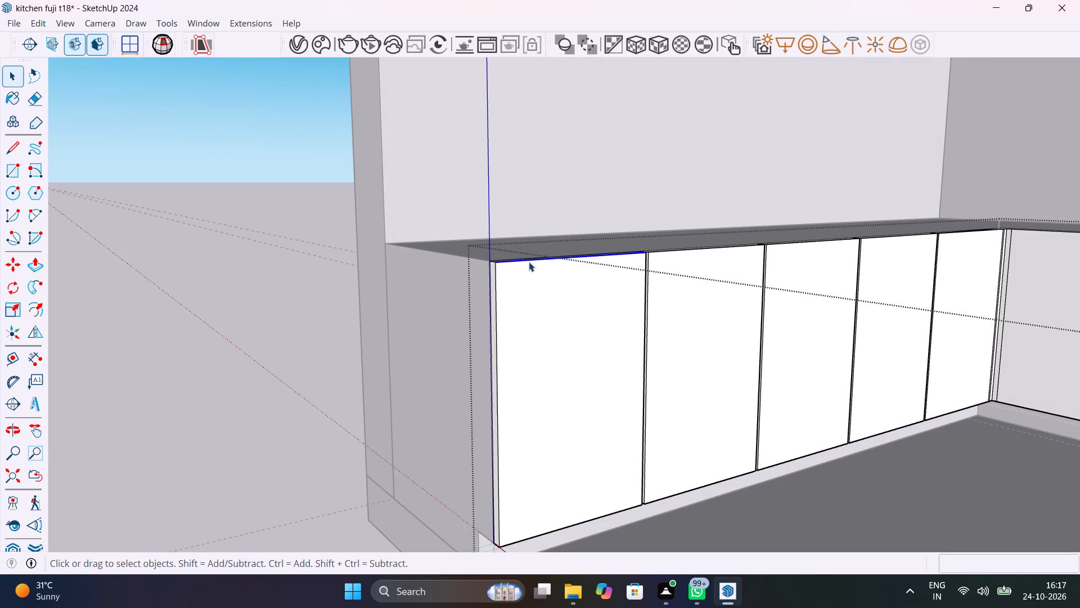
key("m")
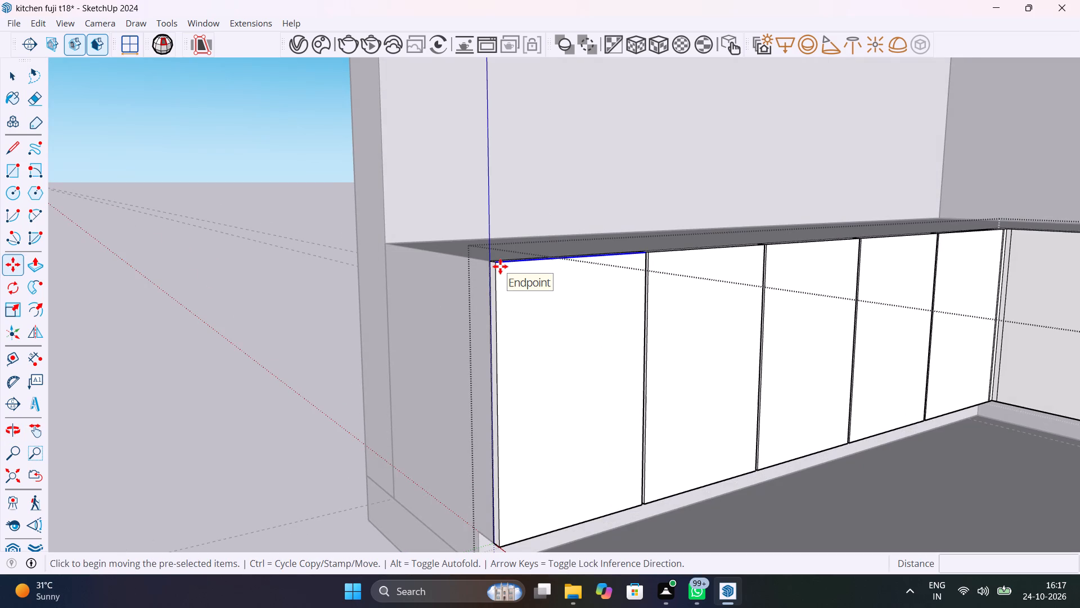
left_click(497, 262)
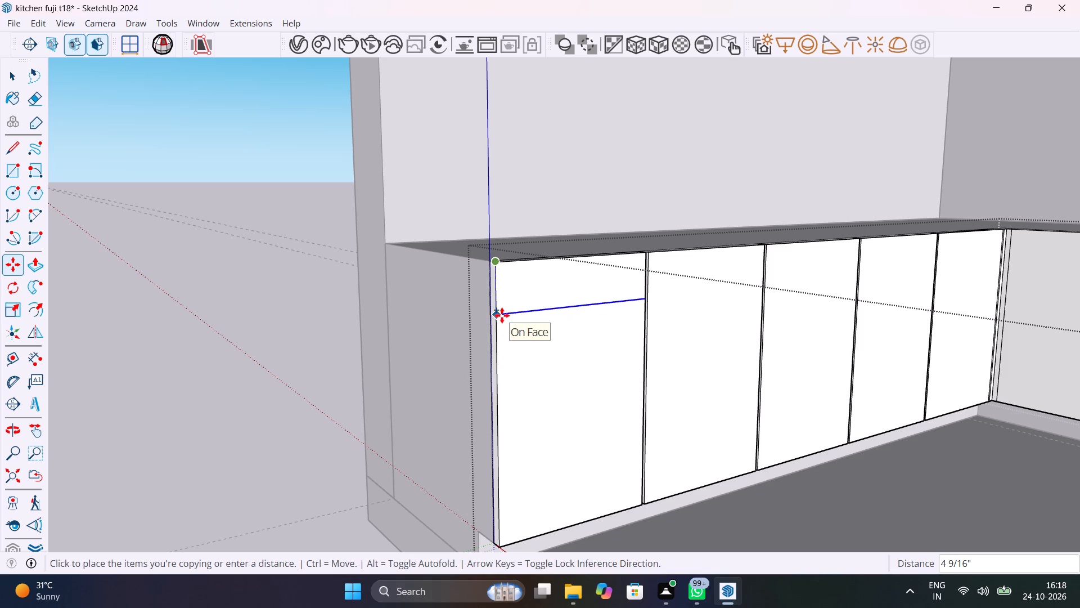
type("2'")
key("Return")
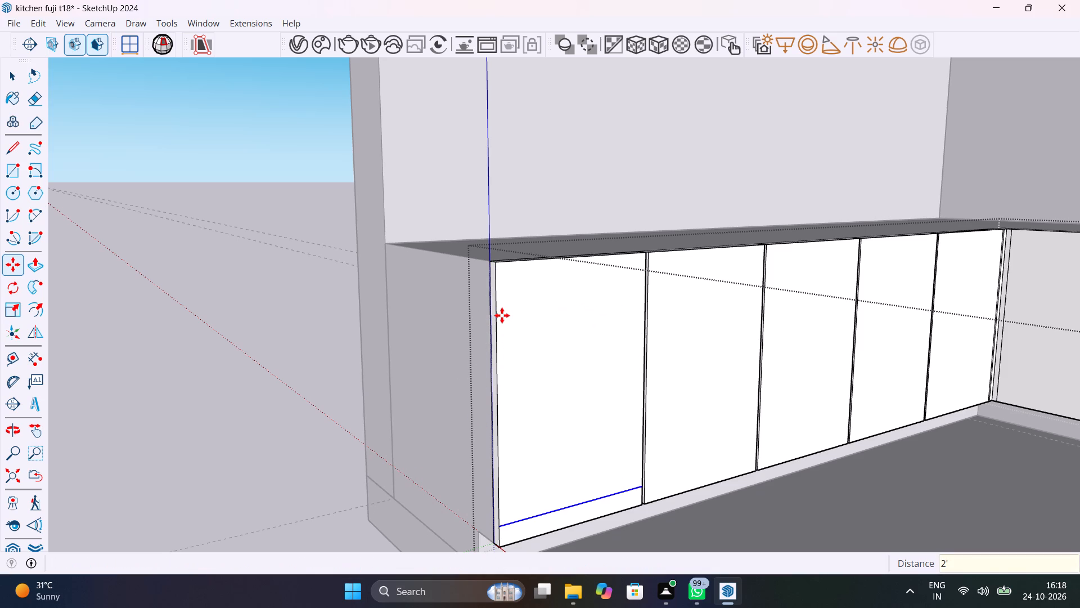
Adjust the copied edge's distance below the top edge, trying 1', 10" and 5" before settling on 9".
type("1'")
key("Return")
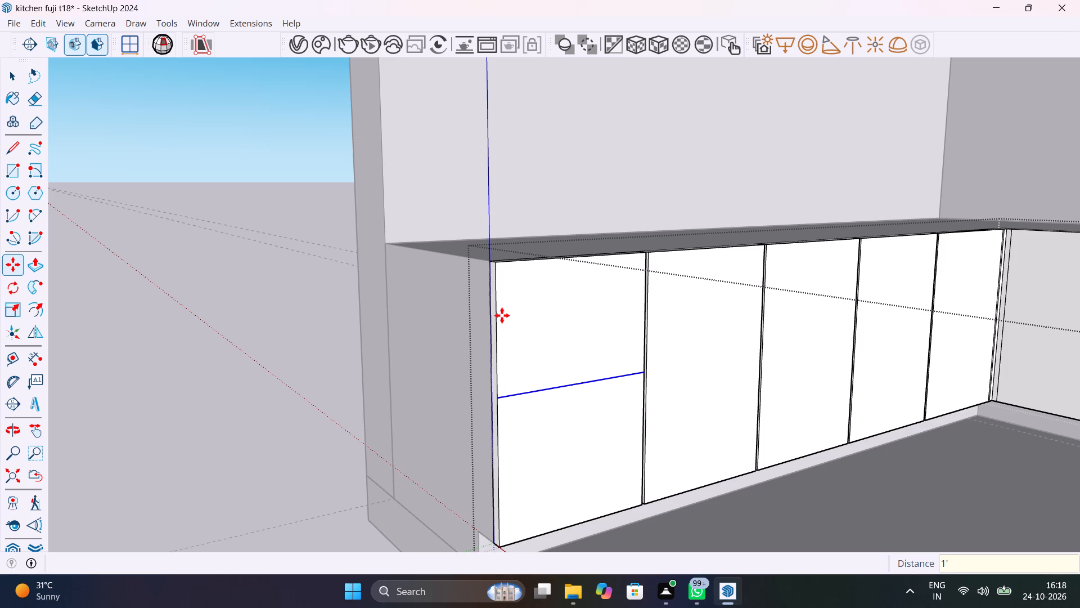
type("10\"")
key("Return")
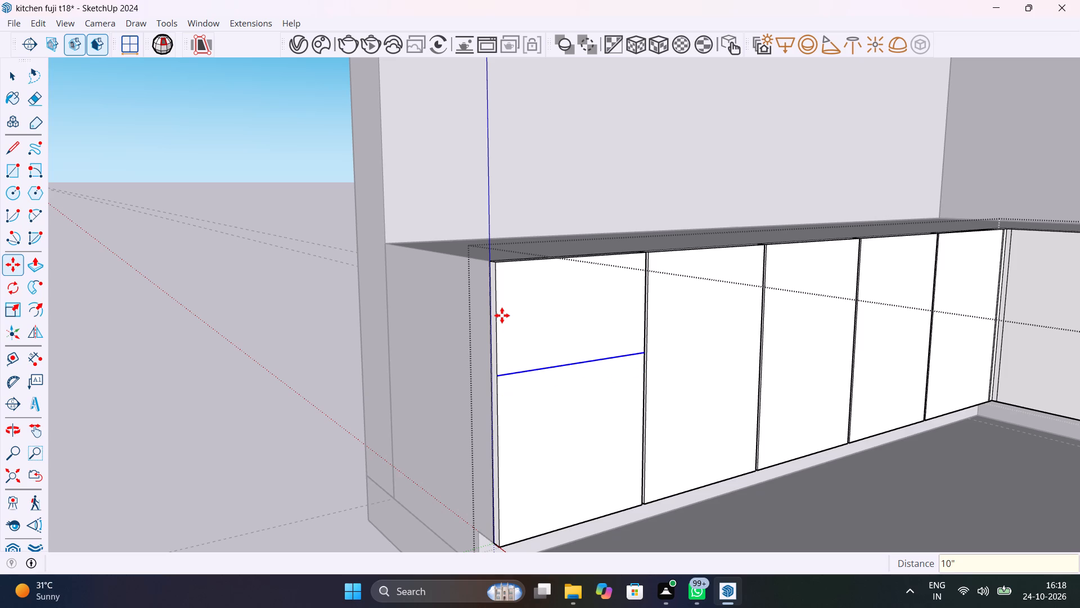
type("5\"")
key("Return")
type("9\"")
key("Return")
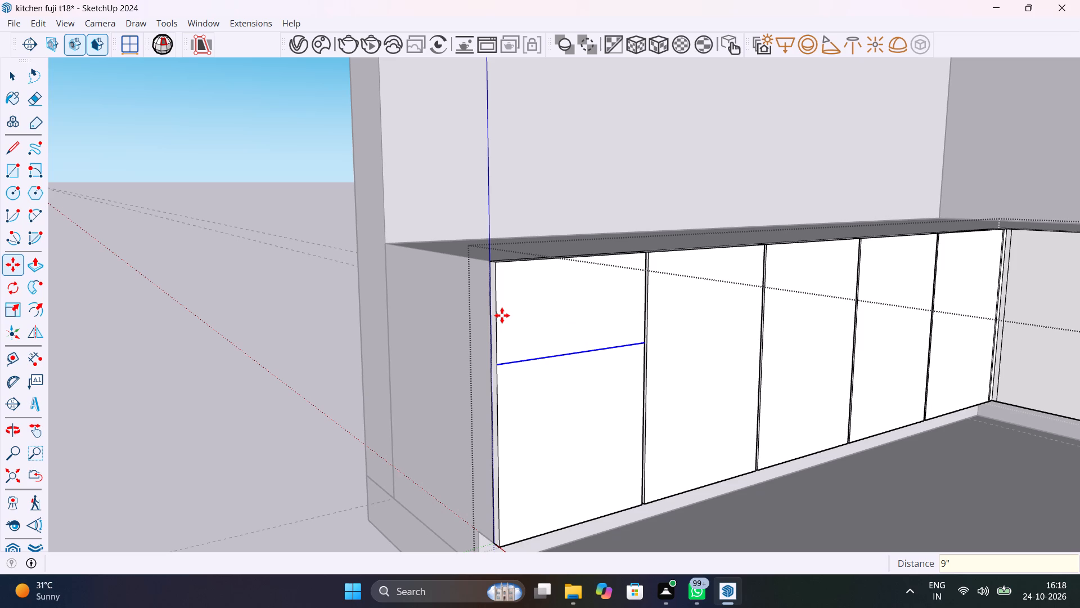
key("space")
Copy the horizontal dividing edge 8 mm down to outline a gap strip across the open-end front.
left_click(547, 355)
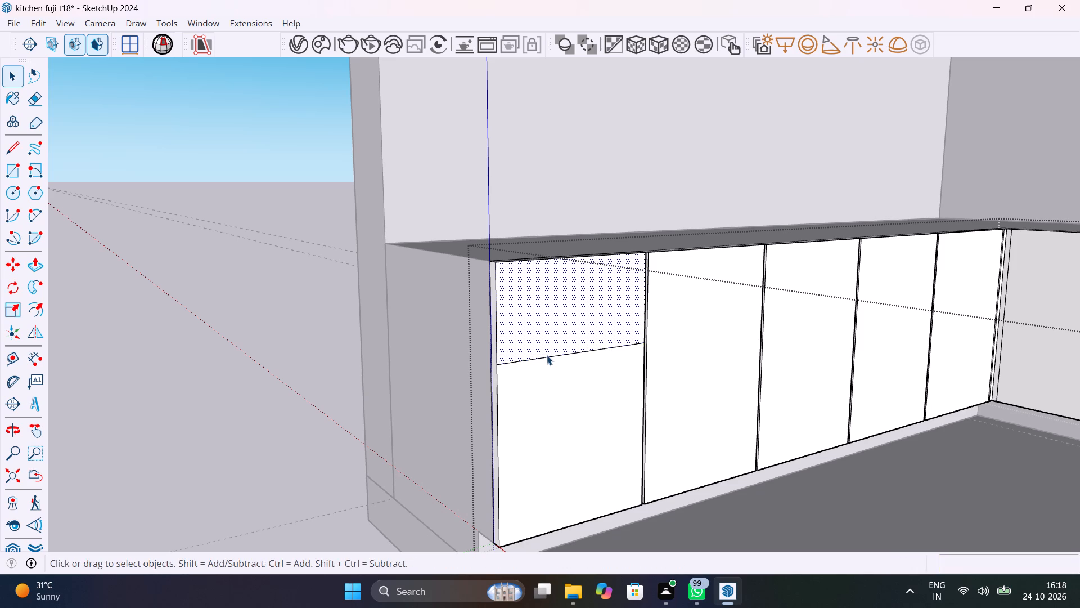
scroll(547, 355, "up", 5)
left_click(548, 359)
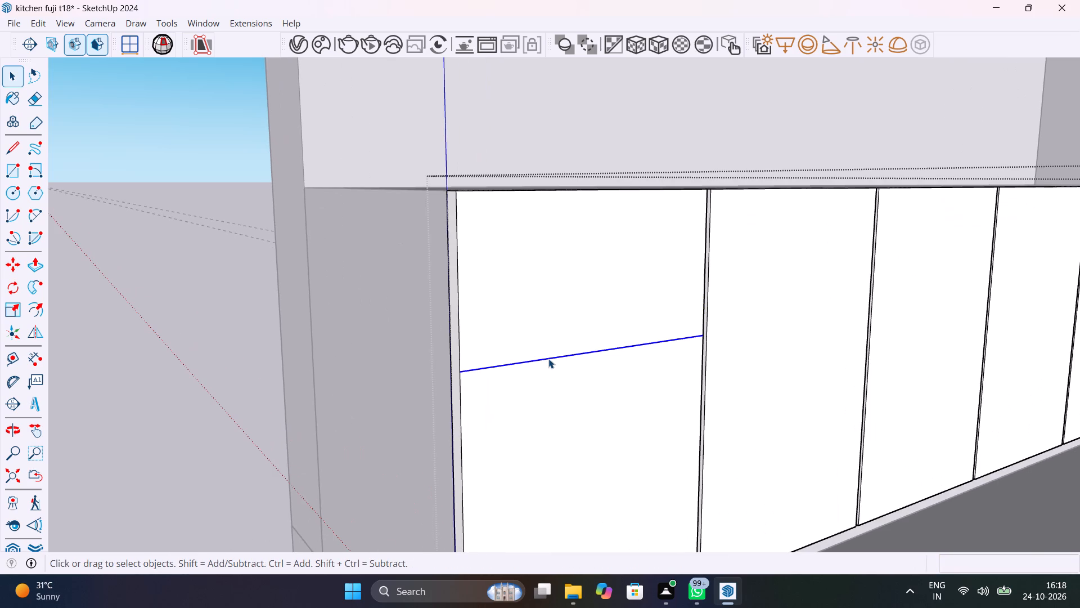
key("m")
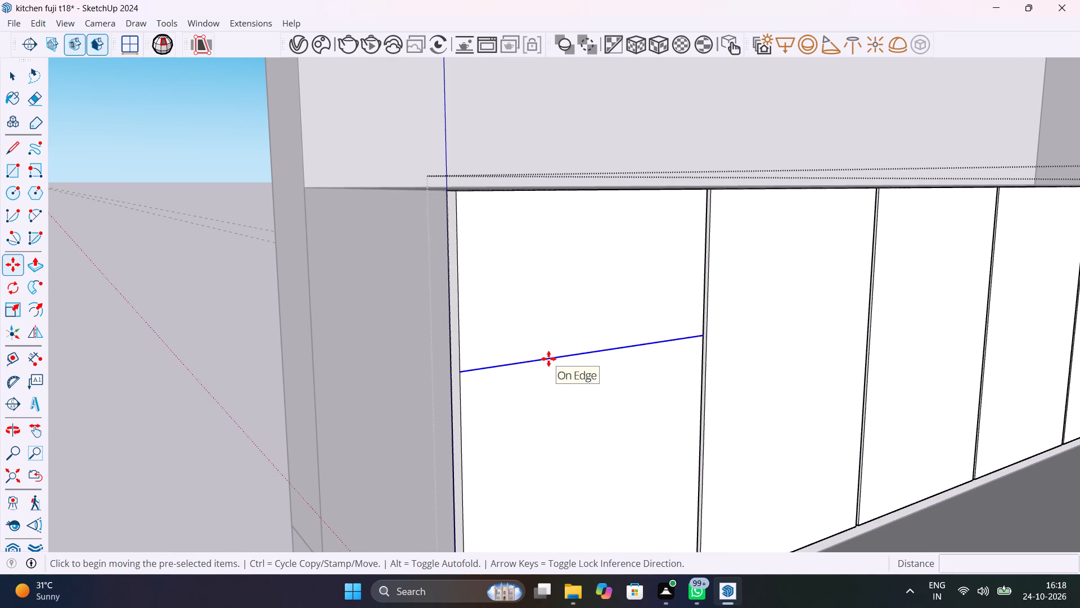
left_click(461, 373)
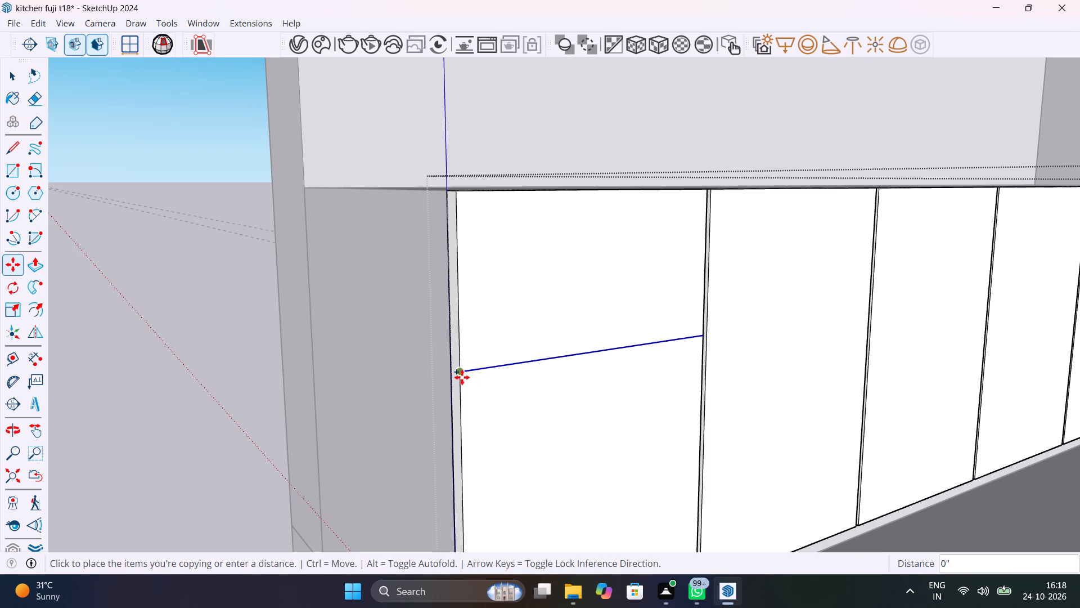
type("8mm")
key("Return")
key("space")
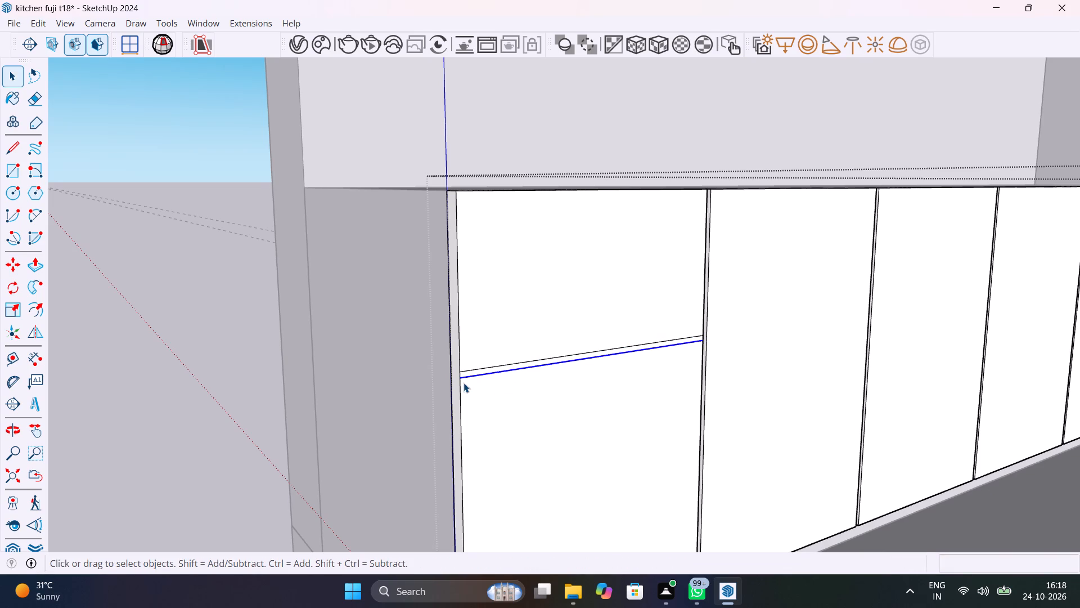
Push the horizontal 8 mm strip back 1" to separate the drawer front from the door below, and exit the group.
scroll(463, 383, "up", 7)
key("p")
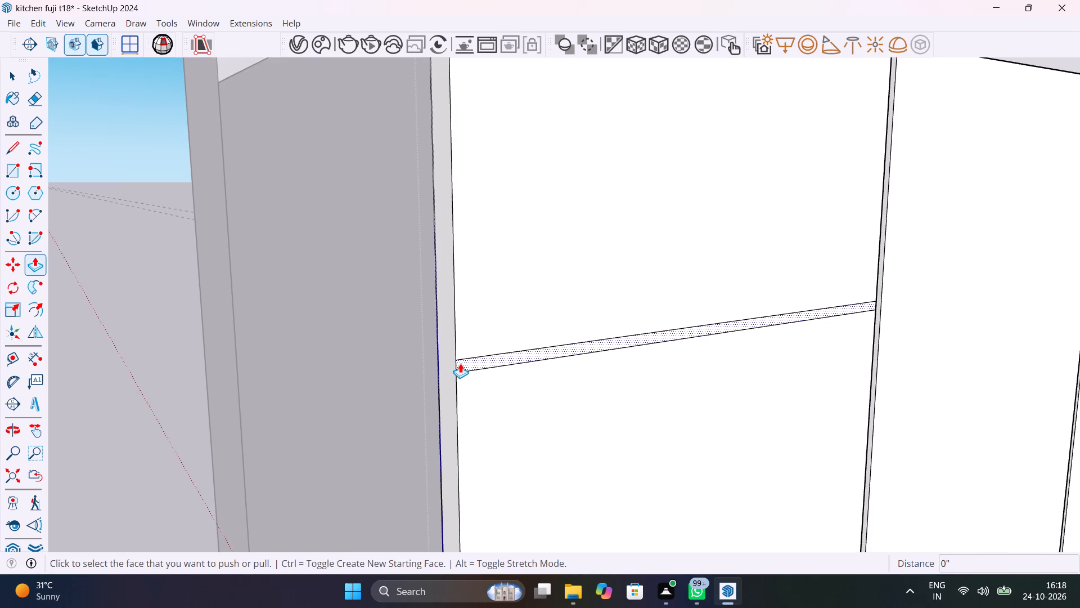
left_click(460, 363)
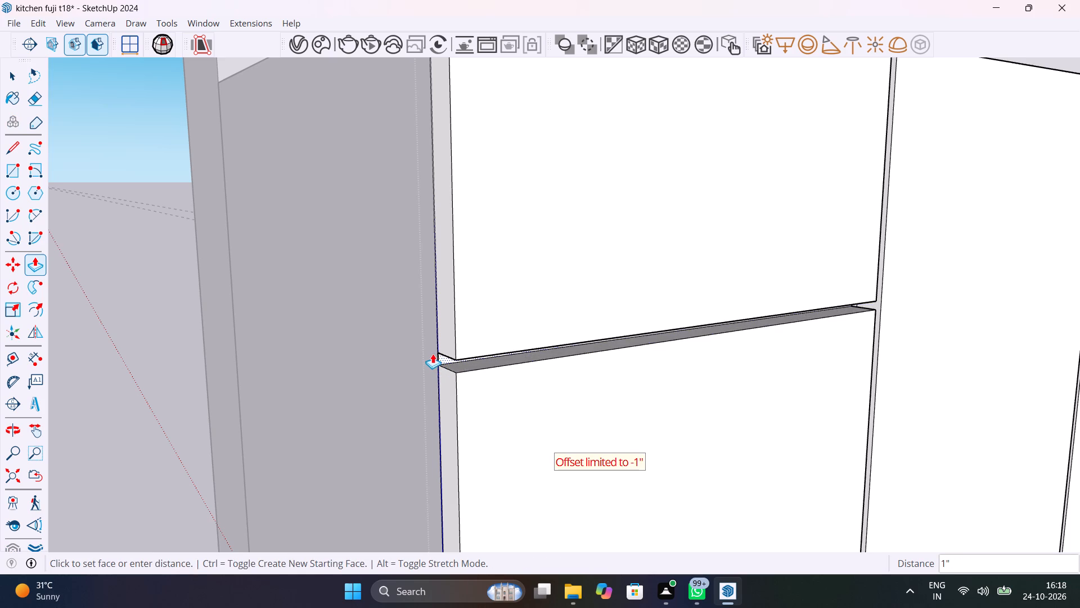
left_click(432, 350)
scroll(475, 372, "down", 12)
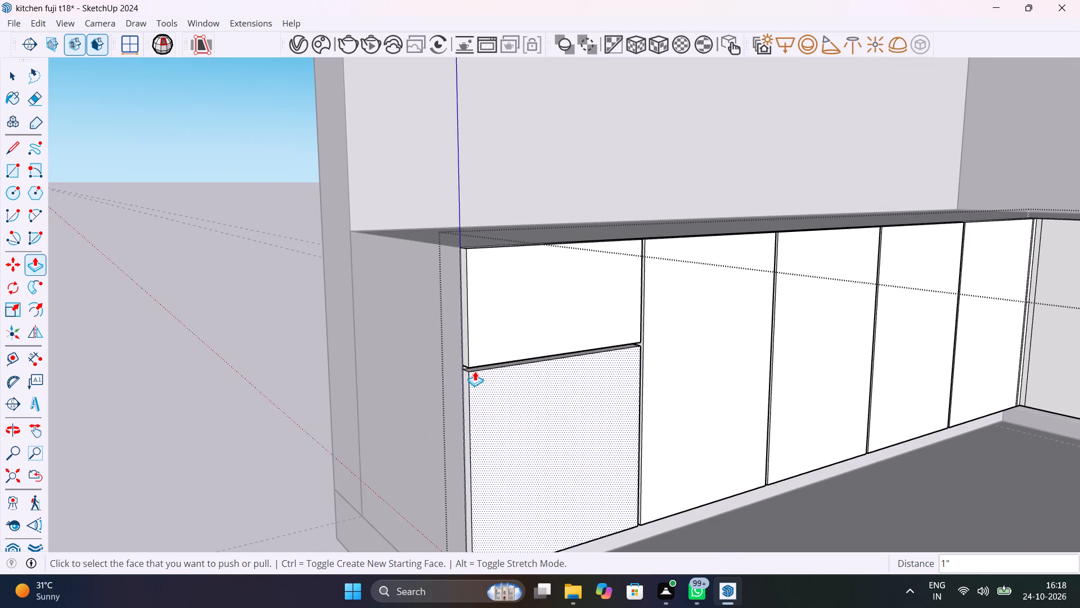
key("space")
left_click(199, 423)
Save the model with the split open-end front.
scroll(310, 418, "down", 5)
middle_click_drag(483, 395, 358, 459)
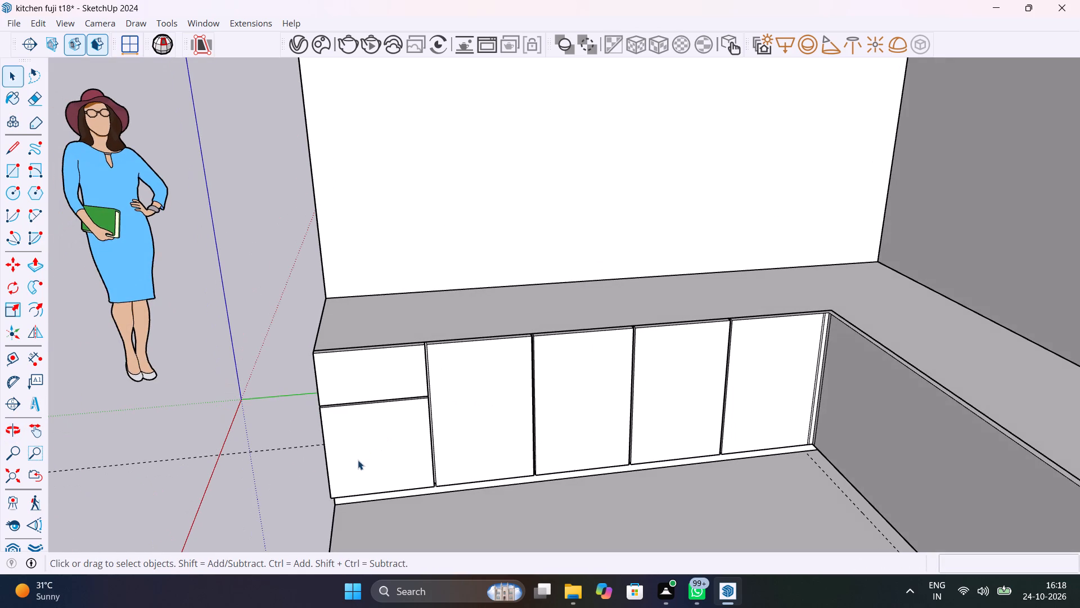
key("ctrl+s")
Examine the L-shaped counter from several angles, checking the side-wall leg's fronts and gaps, the inner corner and the plain second leg.
middle_click_drag(520, 454, 785, 406)
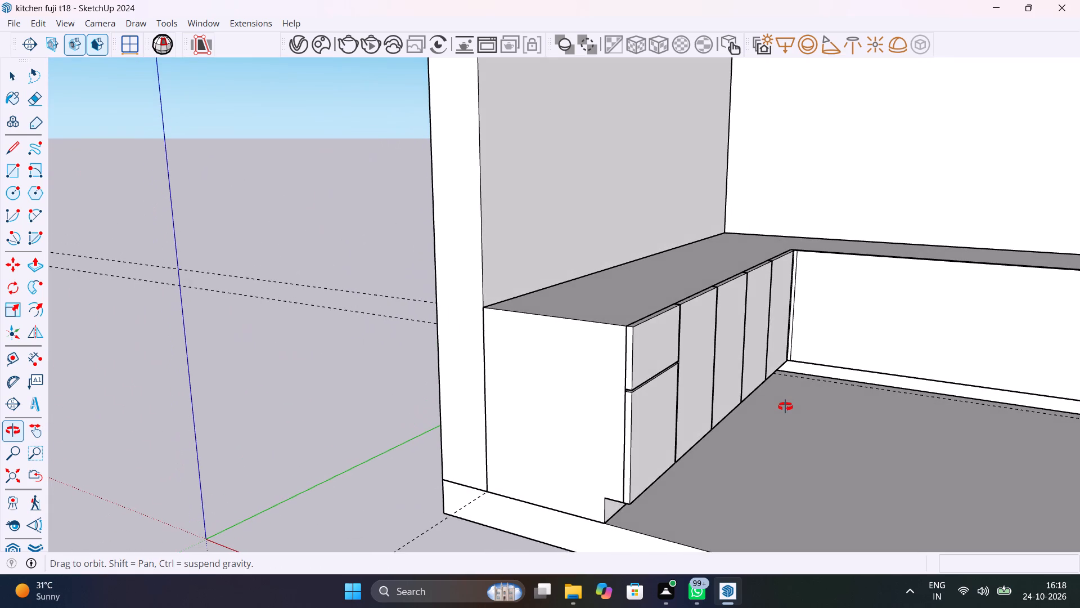
middle_click_drag(785, 406, 555, 448)
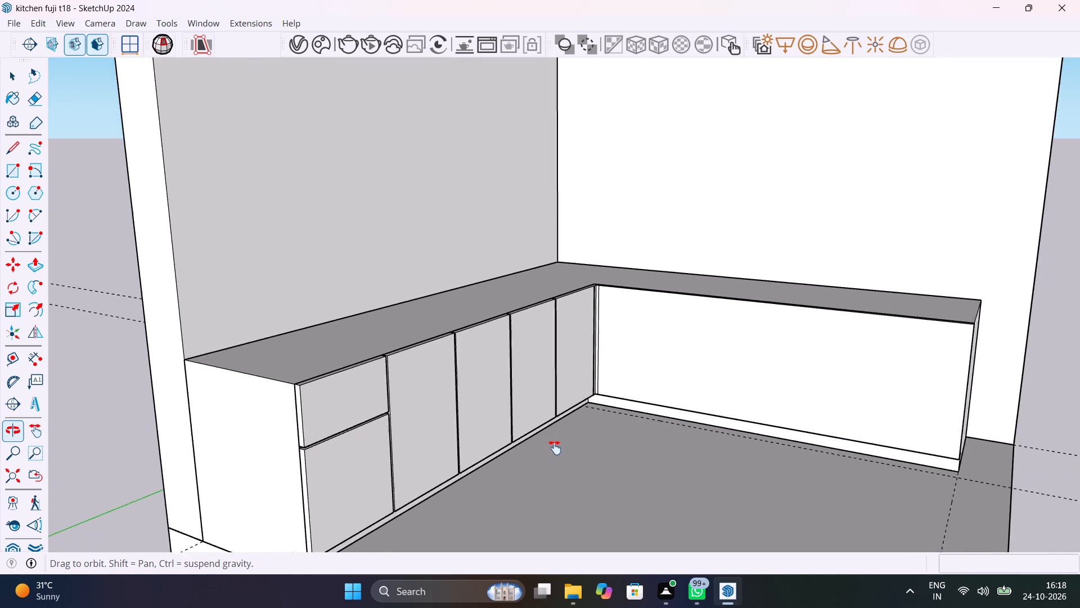
middle_click_drag(555, 448, 629, 446)
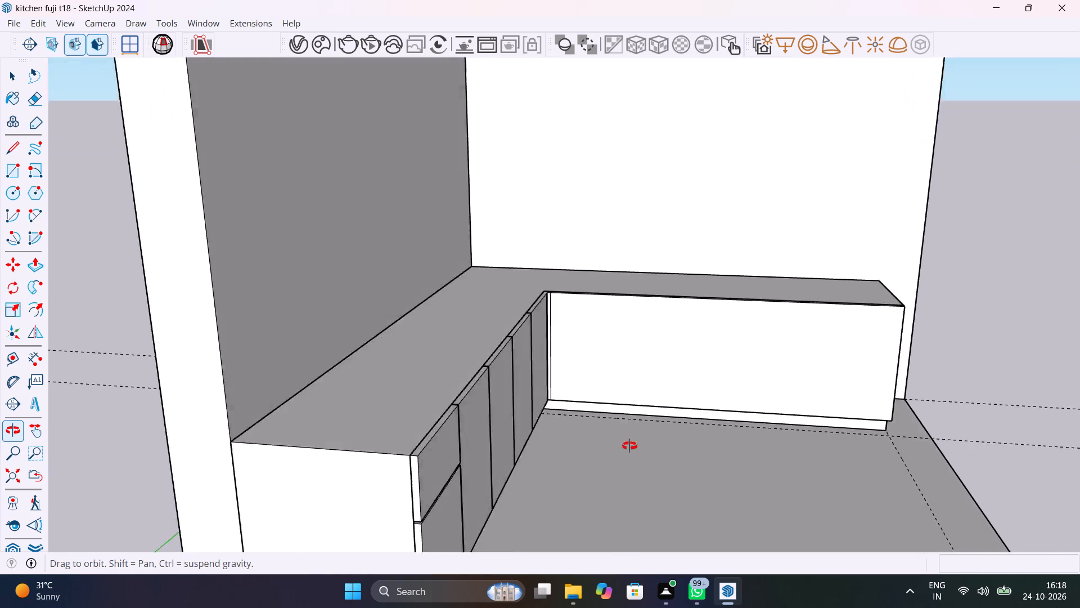
middle_click_drag(629, 446, 445, 500)
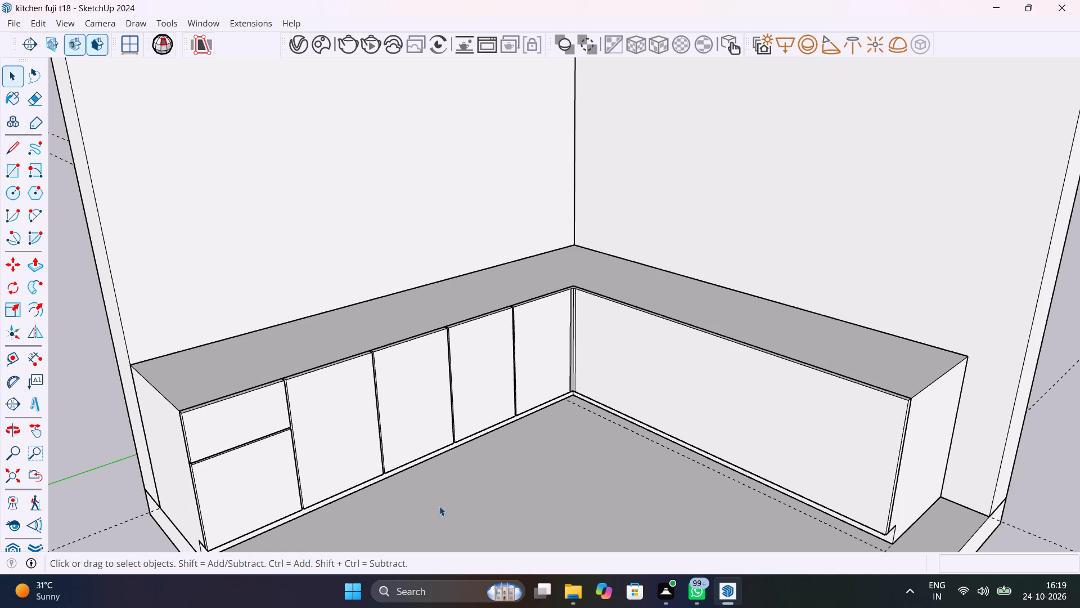
scroll(506, 320, "up", 8)
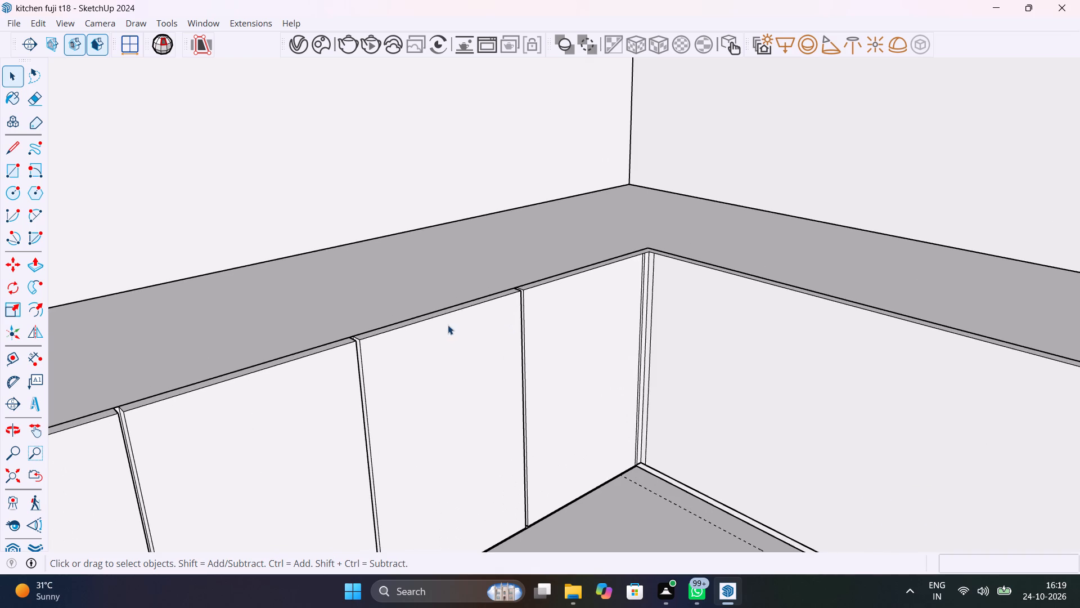
middle_click_drag(507, 342, 333, 324)
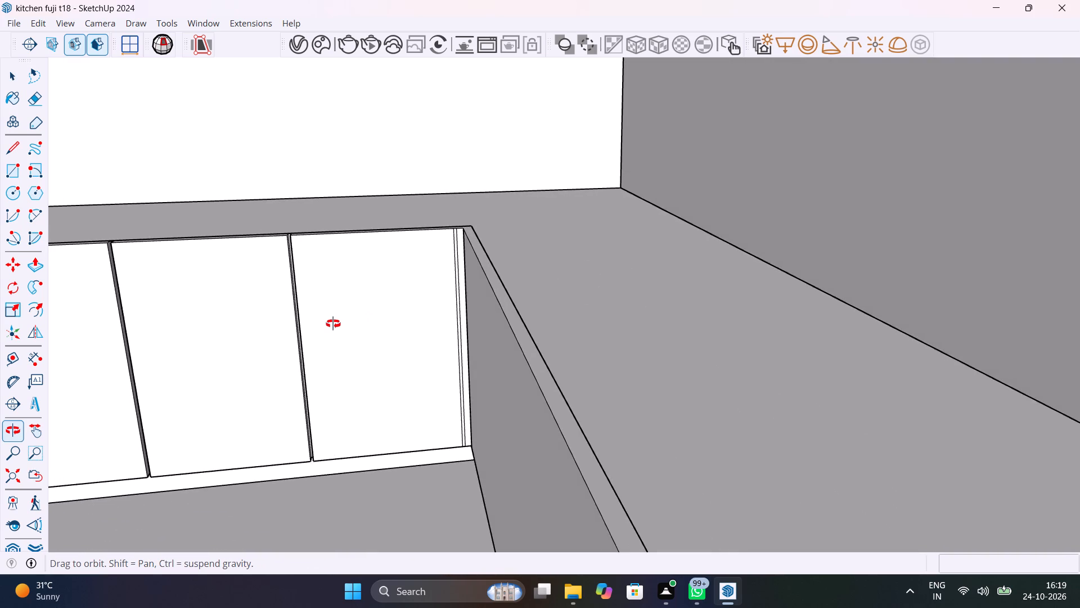
middle_click_drag(333, 324, 764, 391)
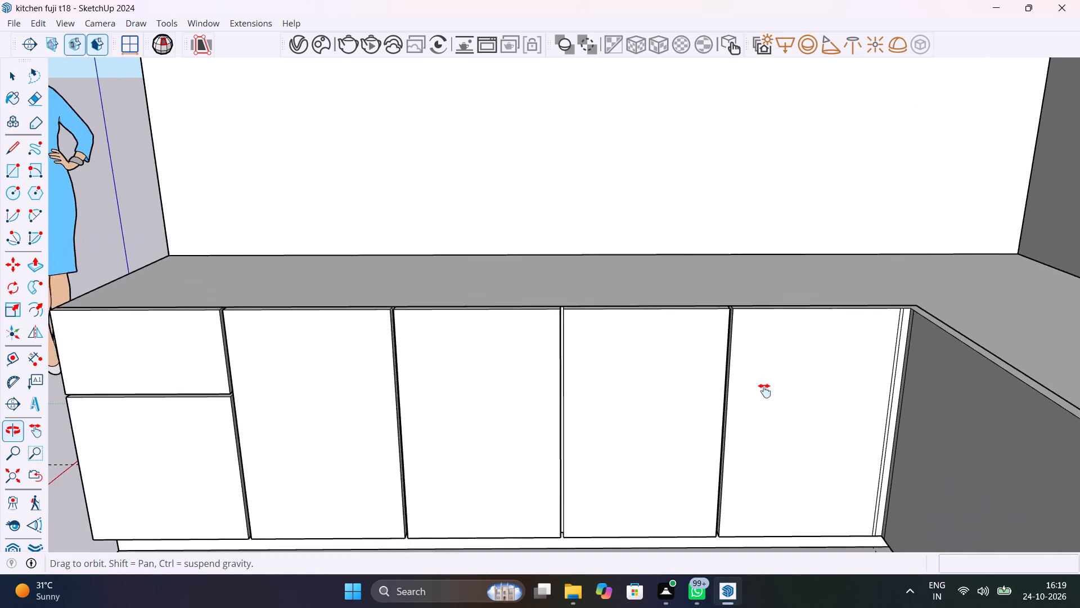
middle_click_drag(764, 391, 773, 392)
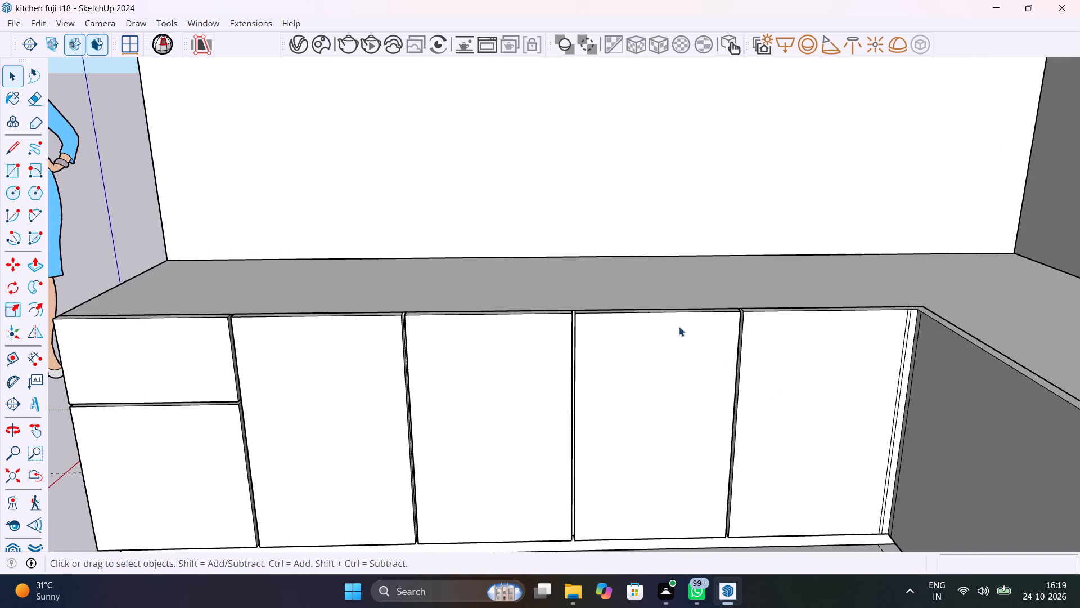
scroll(679, 325, "up", 3)
scroll(679, 325, "down", 3)
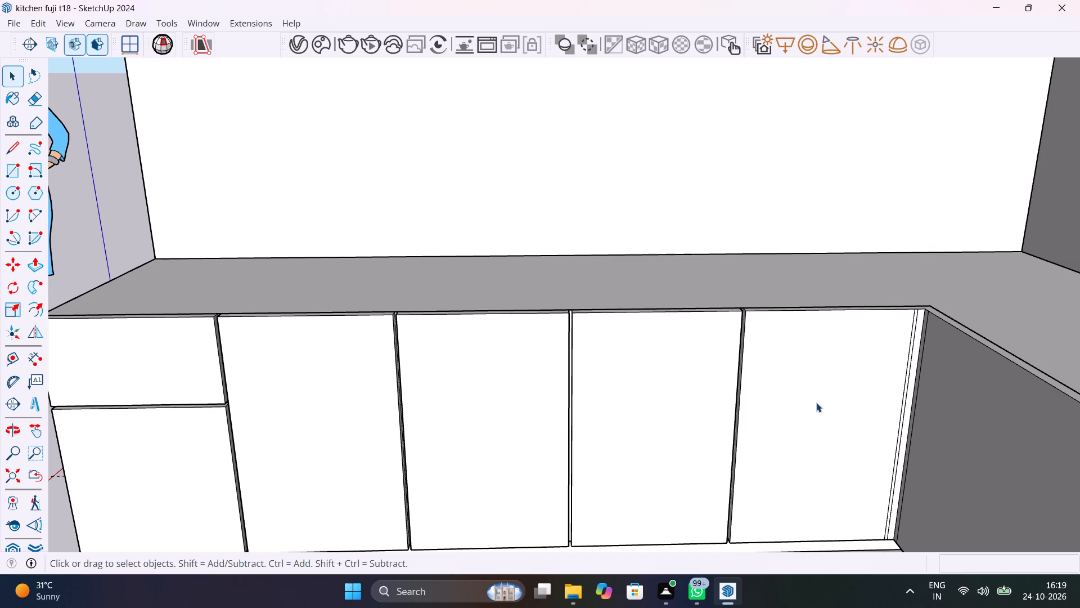
scroll(661, 410, "down", 10)
middle_click_drag(737, 432, 930, 427)
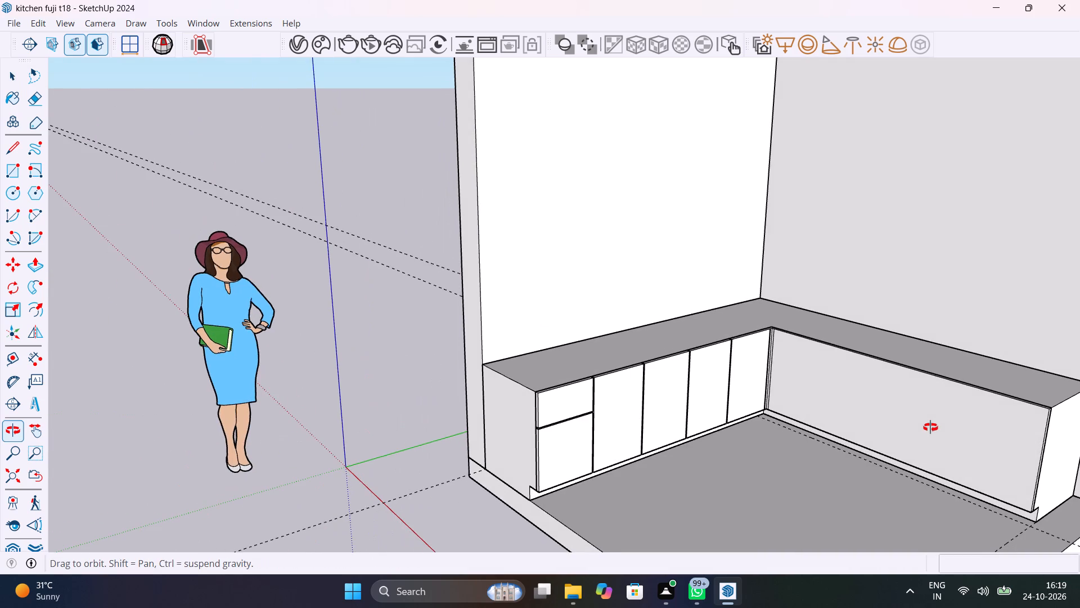
Examine the inner corner where the two counter legs meet, checking the narrow strips on both fronts.
middle_click_drag(930, 427, 824, 372)
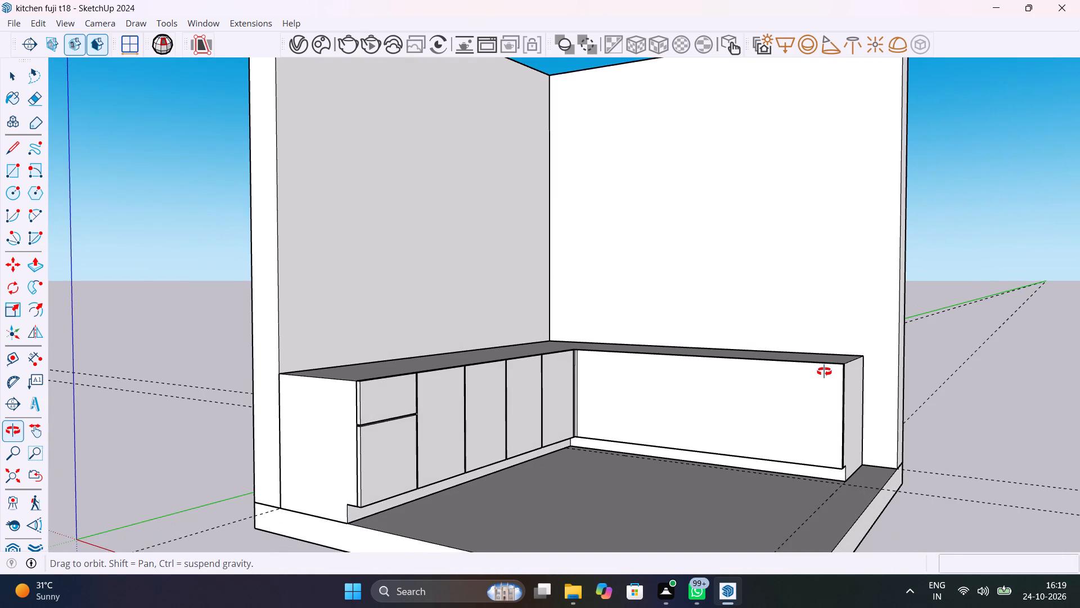
middle_click_drag(824, 372, 879, 426)
scroll(481, 394, "up", 7)
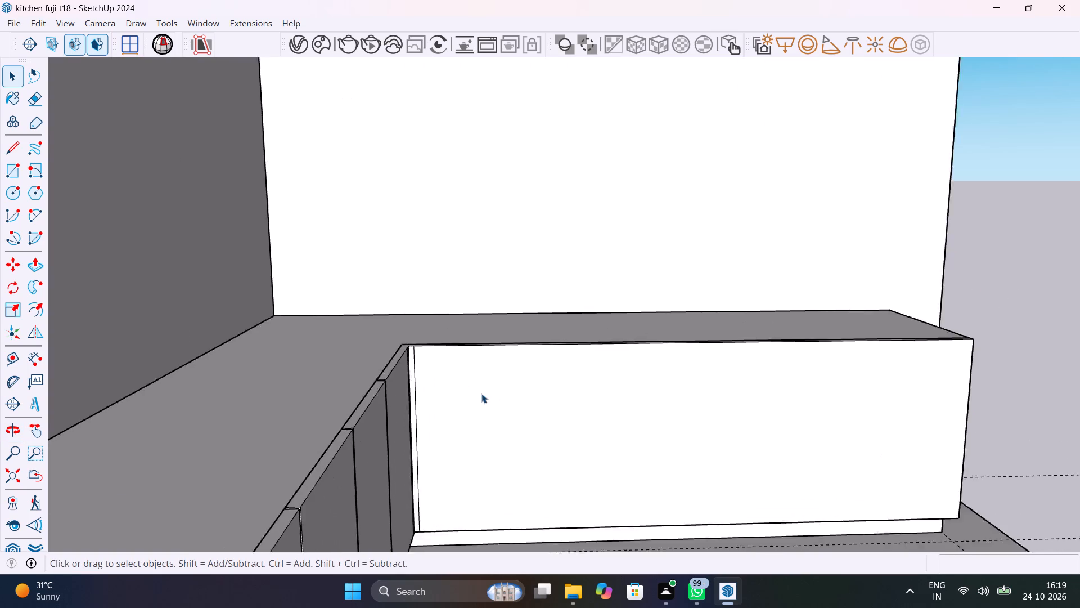
scroll(481, 394, "up", 7)
scroll(480, 393, "down", 1)
middle_click_drag(422, 439, 366, 493)
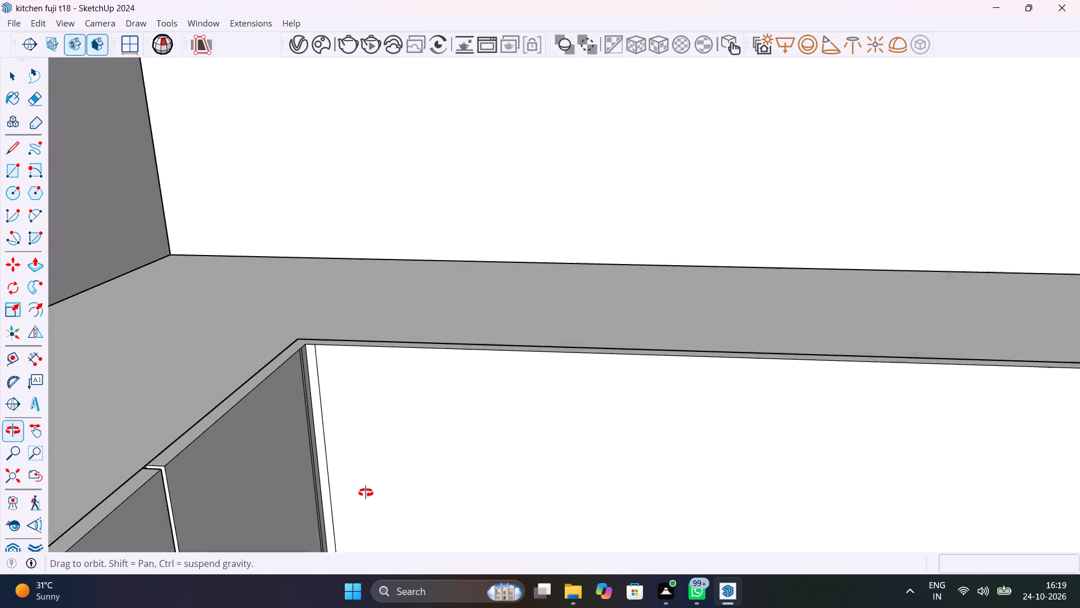
middle_click_drag(366, 493, 362, 494)
scroll(307, 377, "up", 9)
middle_click_drag(350, 373, 350, 373)
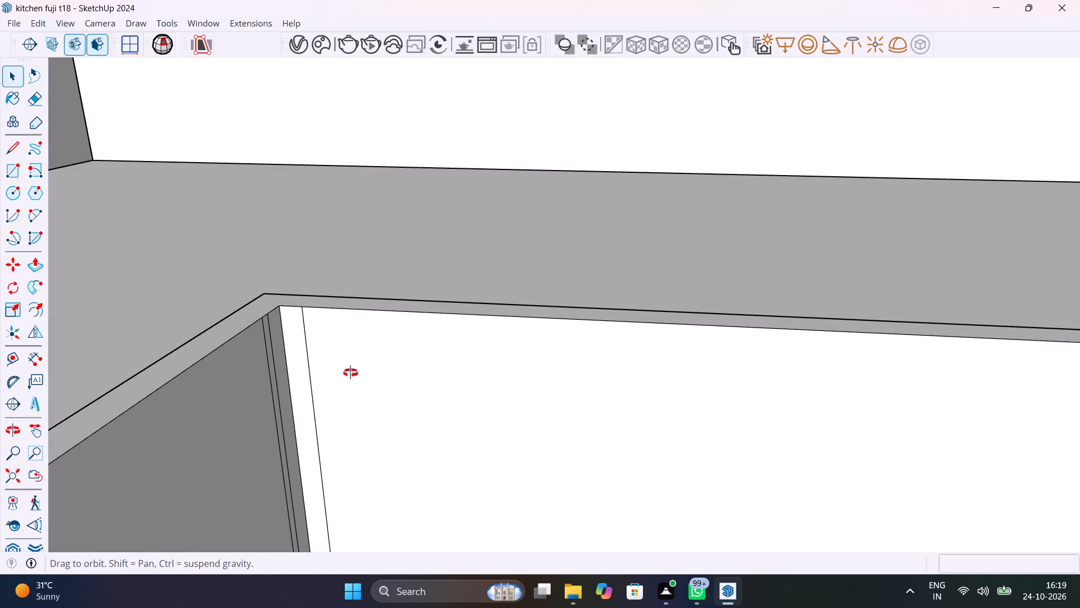
middle_click_drag(350, 373, 470, 408)
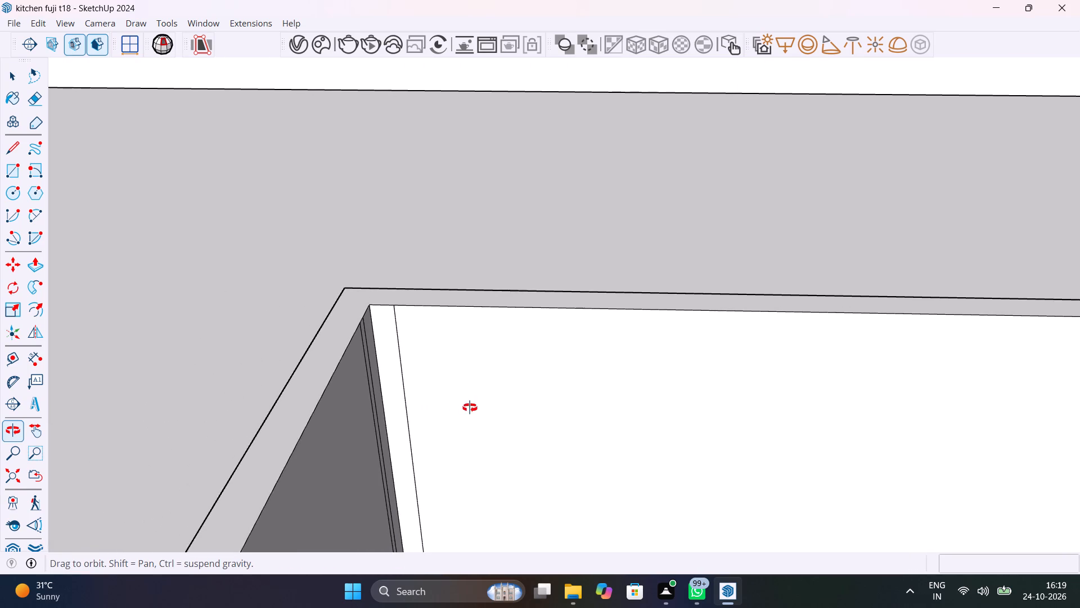
middle_click_drag(470, 408, 355, 406)
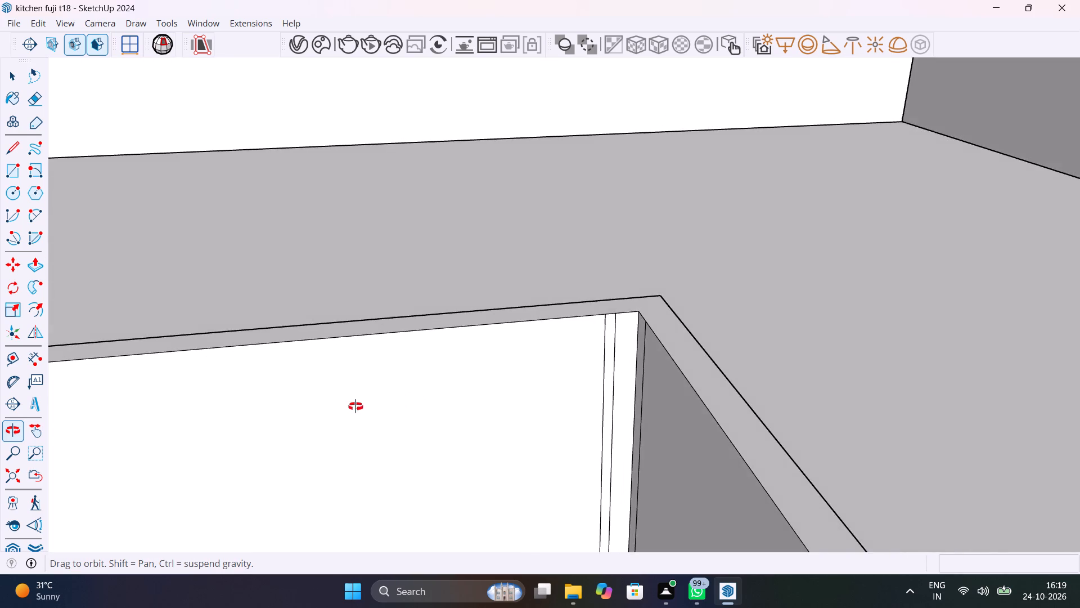
middle_click_drag(355, 406, 364, 506)
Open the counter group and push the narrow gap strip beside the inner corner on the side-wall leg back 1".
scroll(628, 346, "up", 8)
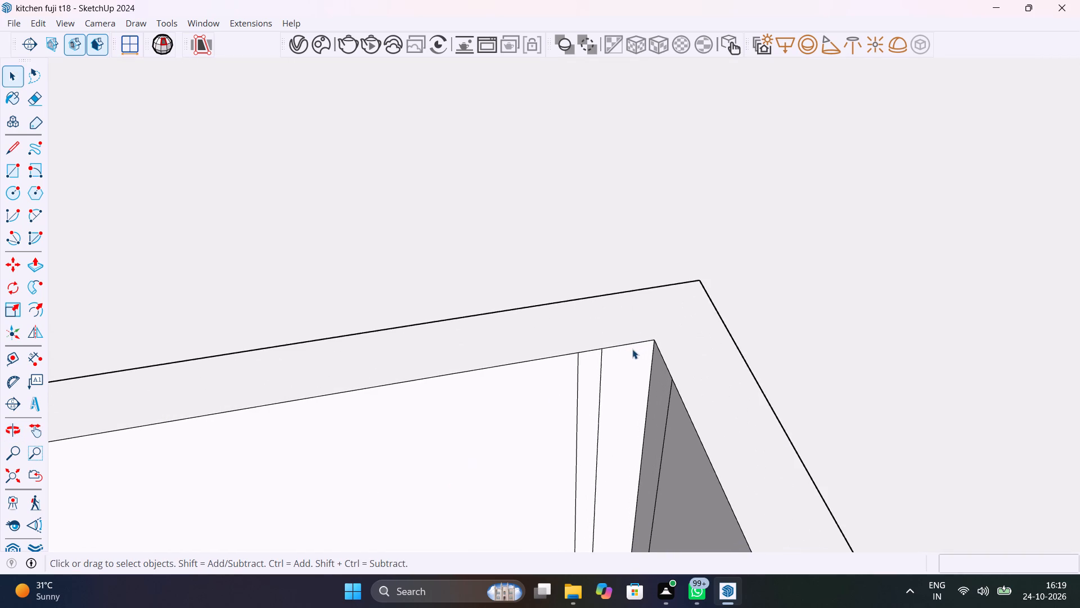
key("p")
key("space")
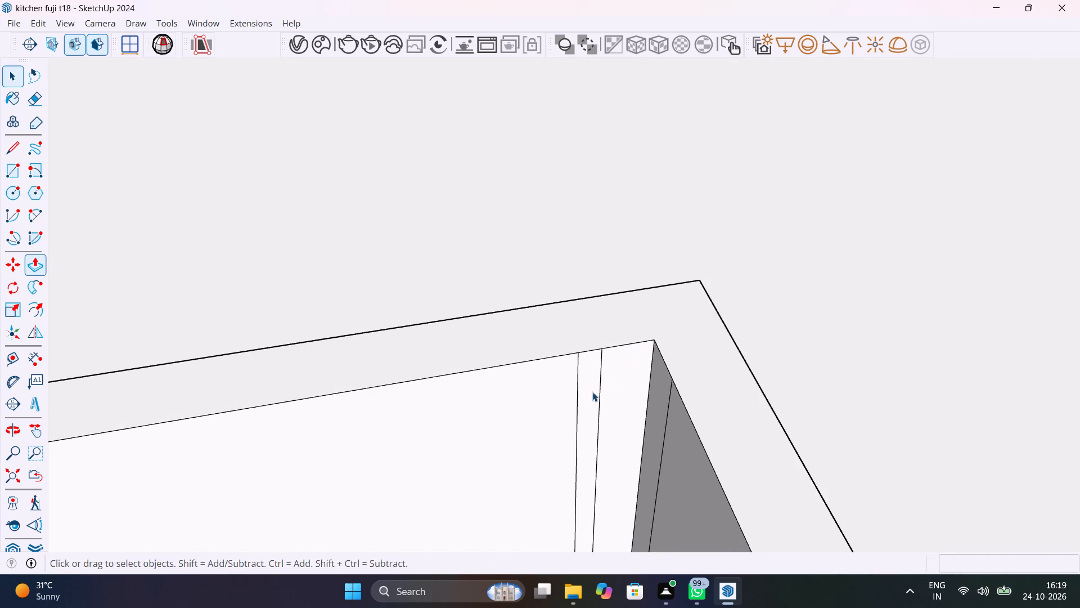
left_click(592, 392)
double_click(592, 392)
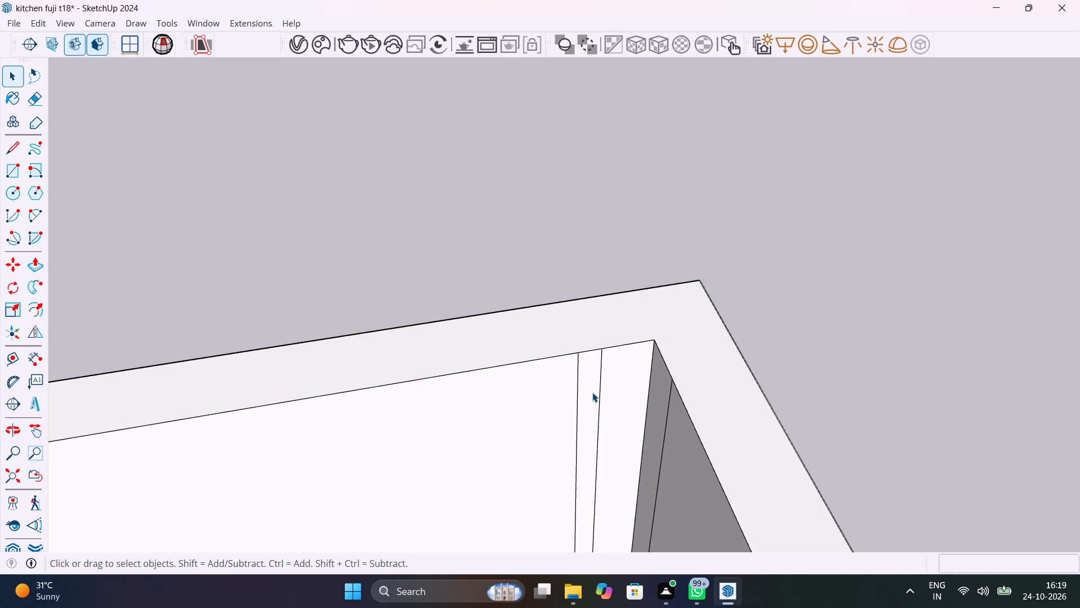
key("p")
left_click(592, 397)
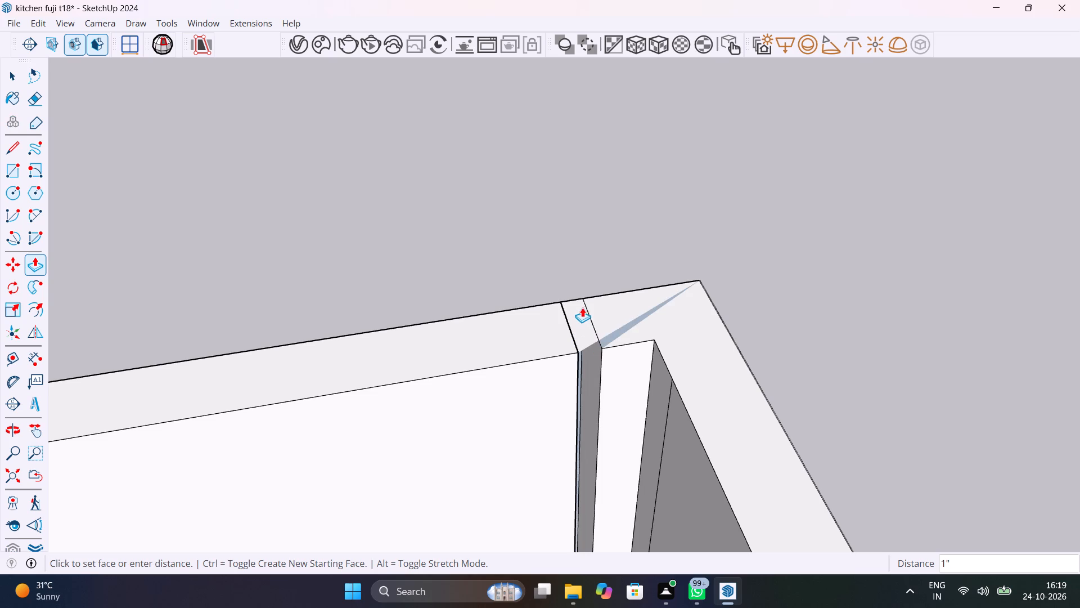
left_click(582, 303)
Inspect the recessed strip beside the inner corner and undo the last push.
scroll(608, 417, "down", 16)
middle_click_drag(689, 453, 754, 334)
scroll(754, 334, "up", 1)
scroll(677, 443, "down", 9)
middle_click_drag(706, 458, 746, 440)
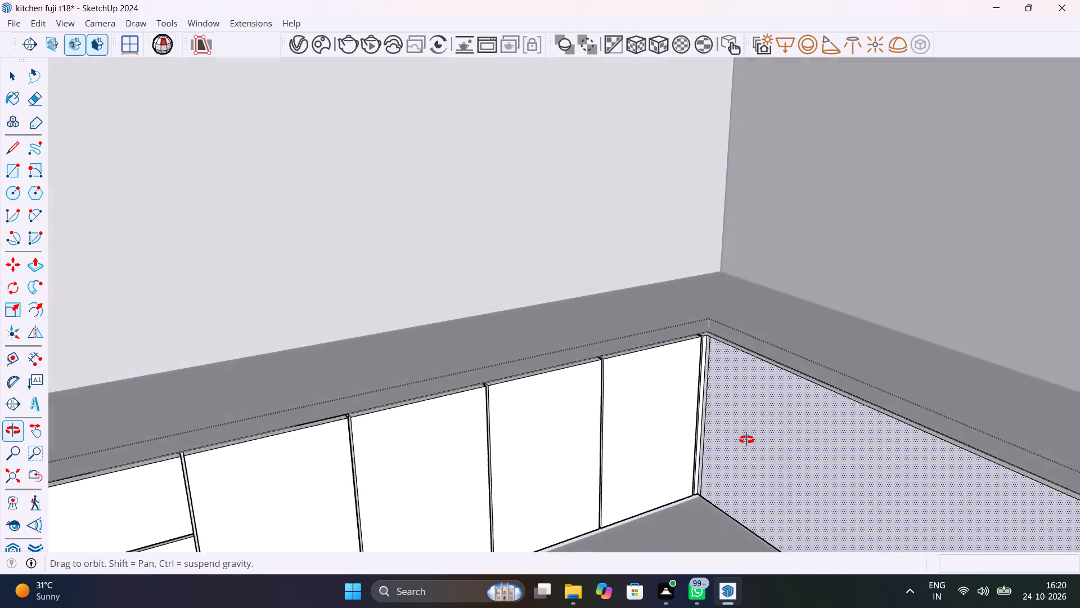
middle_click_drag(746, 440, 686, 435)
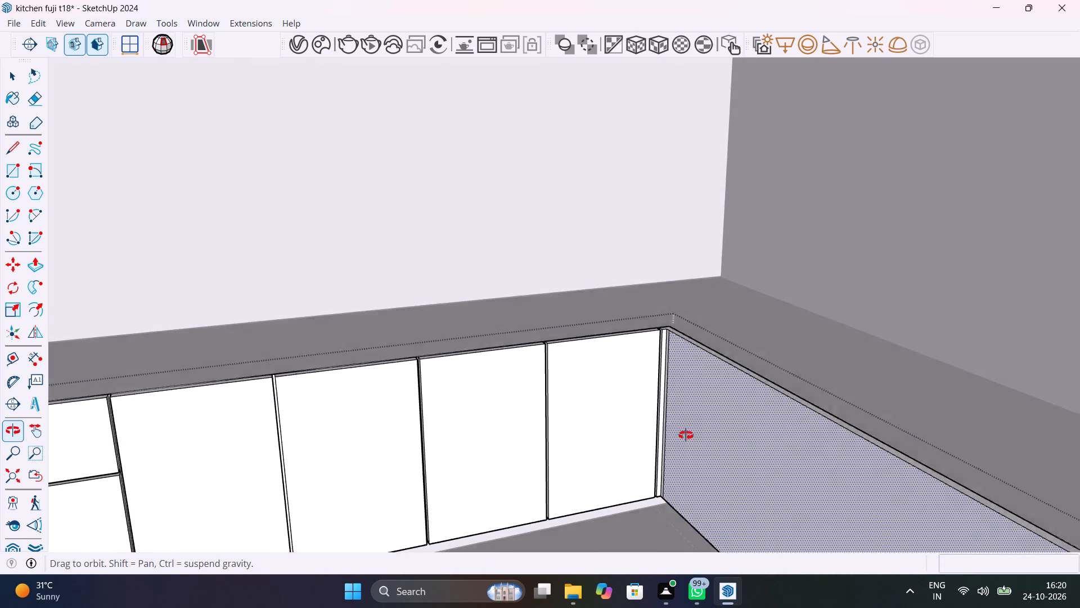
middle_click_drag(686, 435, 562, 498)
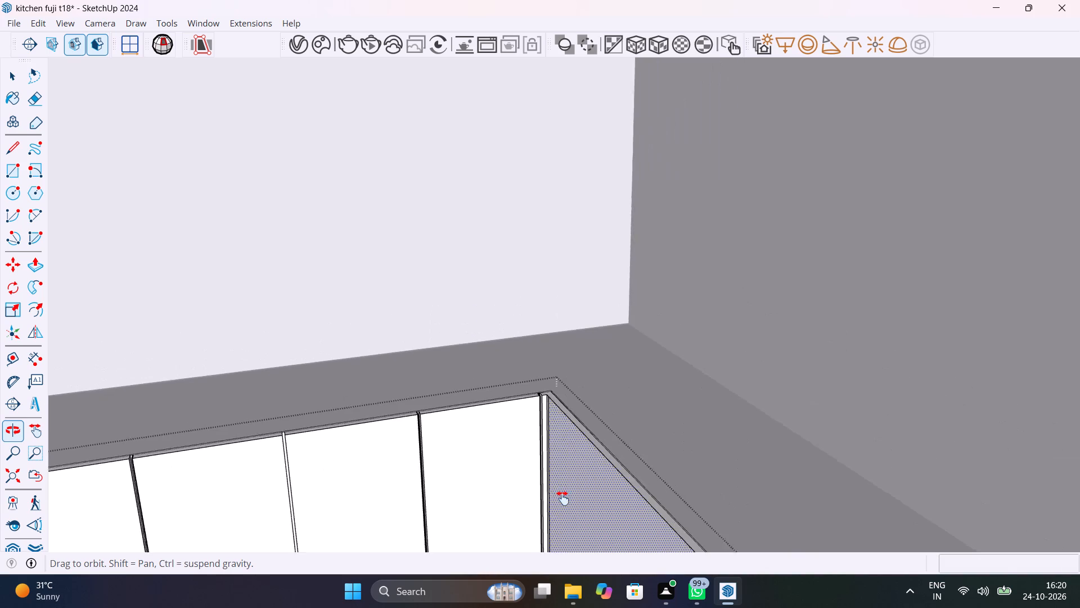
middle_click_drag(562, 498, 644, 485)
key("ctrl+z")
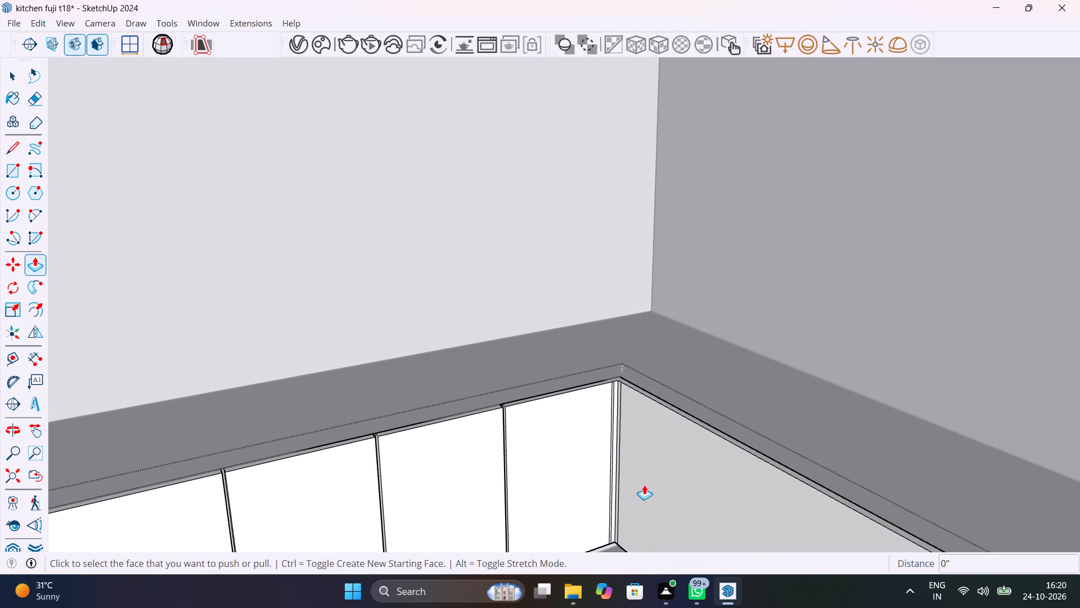
Examine the inner-corner strips and the second leg's plain front face up close, then leave the group.
scroll(623, 411, "up", 9)
key("space")
middle_click_drag(623, 410, 681, 445)
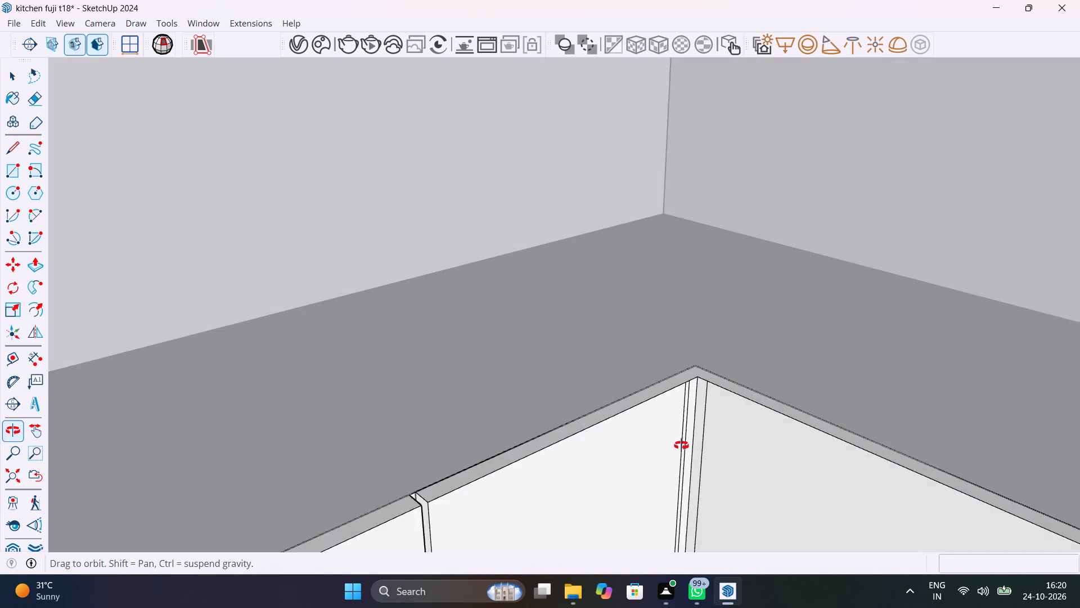
middle_click_drag(681, 445, 683, 448)
scroll(709, 405, "up", 12)
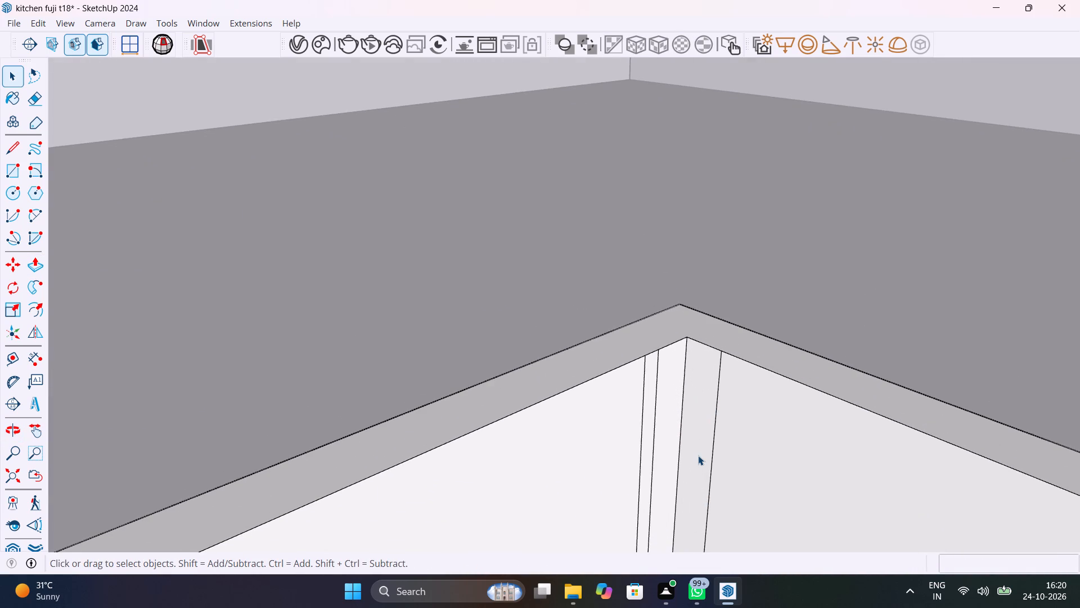
scroll(699, 453, "up", 5)
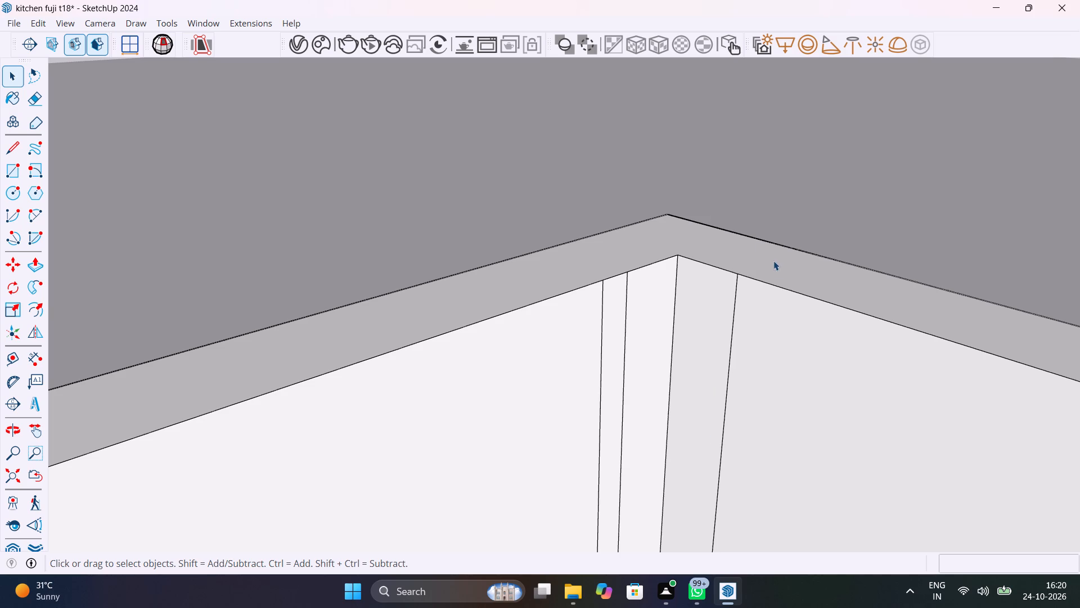
scroll(726, 288, "down", 2)
middle_click_drag(728, 294, 859, 361)
double_click(831, 334)
scroll(763, 309, "up", 4)
scroll(763, 309, "down", 15)
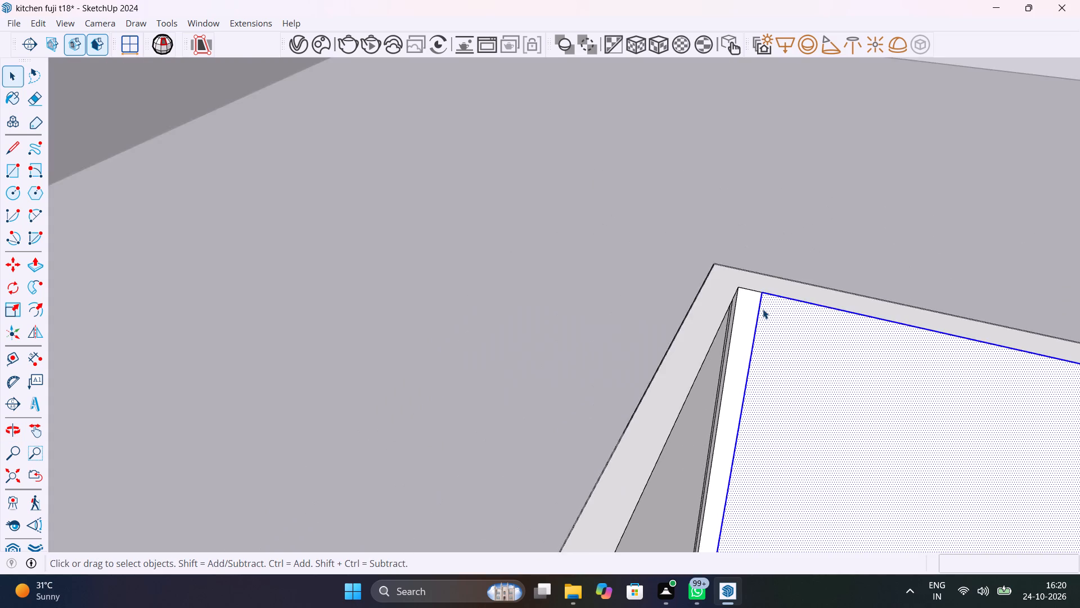
scroll(763, 309, "down", 20)
scroll(763, 309, "down", 10)
left_click(569, 302)
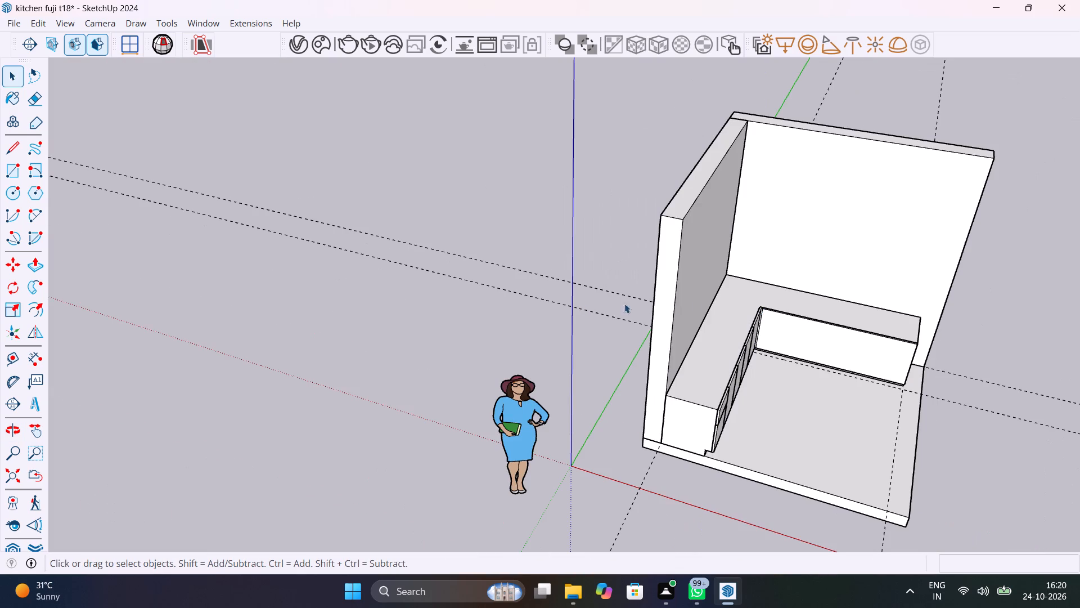
Reopen the counter group for editing at the inner corner of the two legs.
double_click(778, 321)
scroll(775, 319, "up", 15)
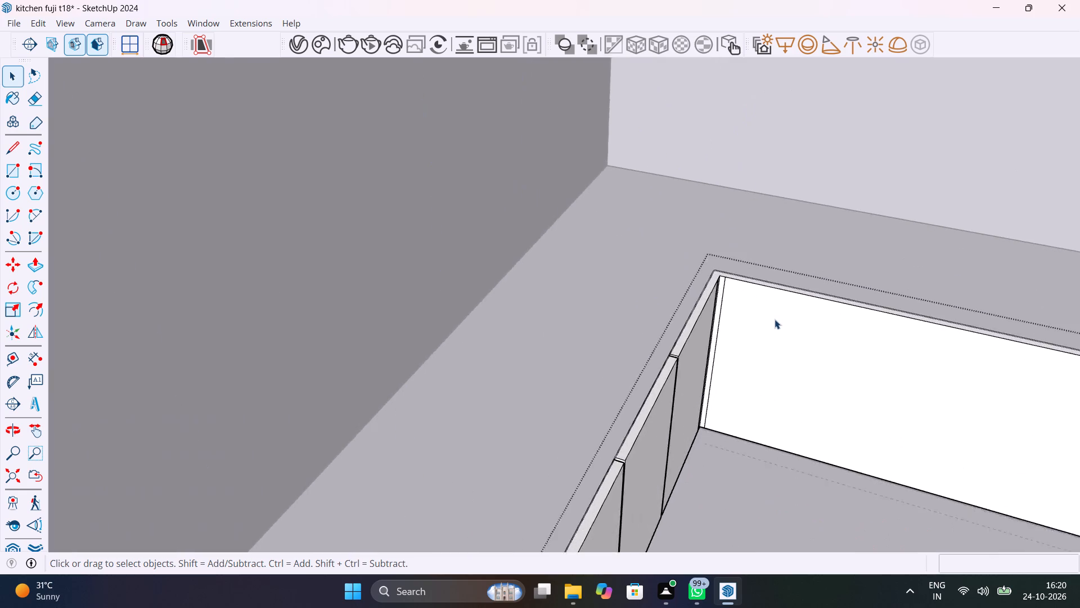
scroll(775, 319, "up", 1)
scroll(660, 305, "up", 5)
middle_click_drag(681, 303, 825, 249)
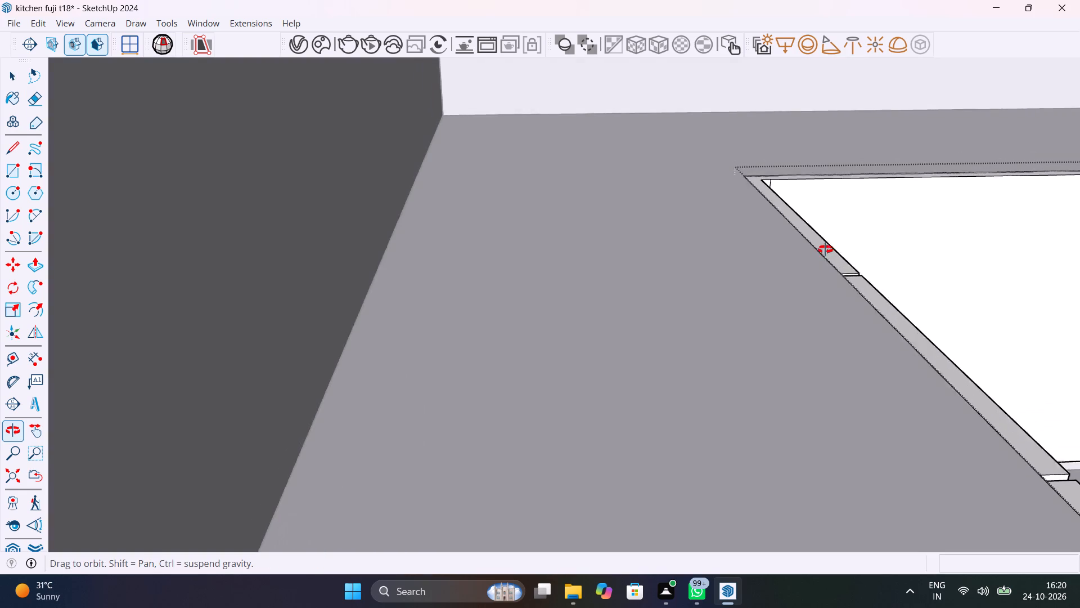
middle_click_drag(825, 249, 780, 160)
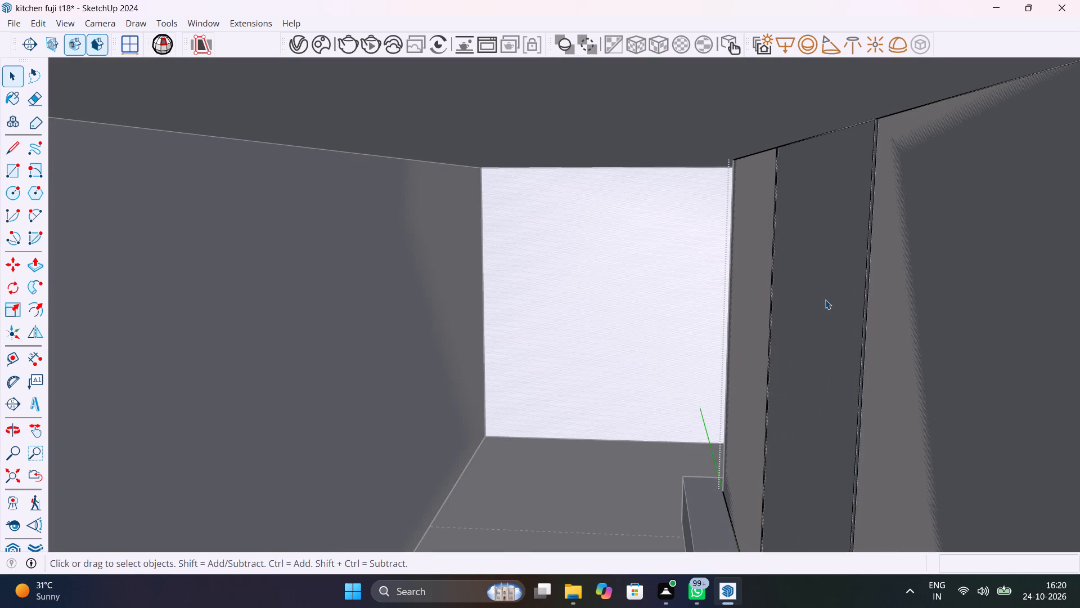
middle_click_drag(838, 307, 602, 307)
scroll(1077, 267, "down", 8)
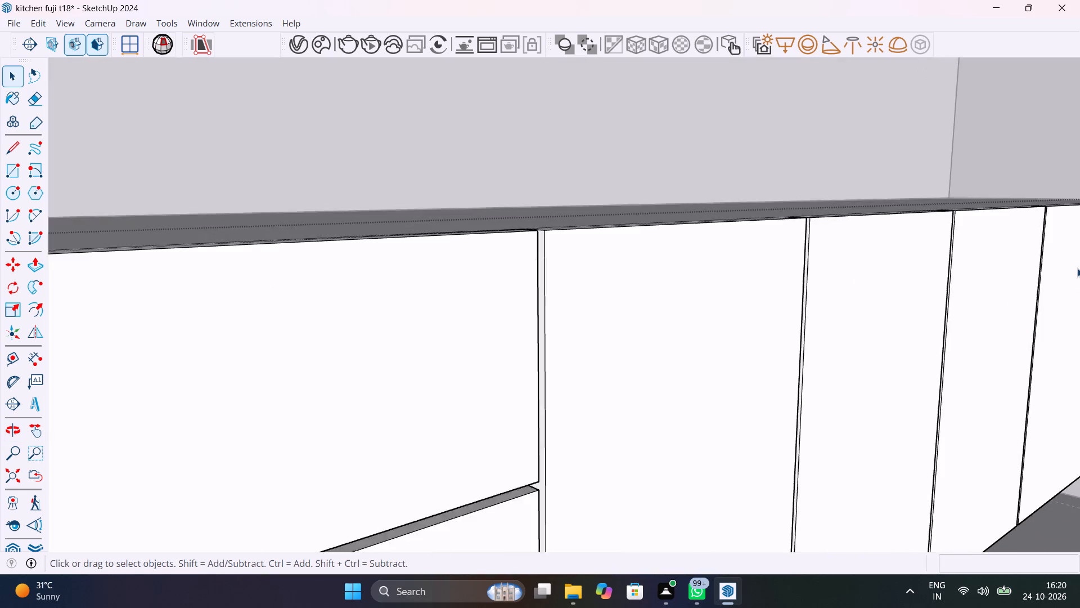
scroll(1077, 268, "down", 4)
middle_click_drag(1013, 279, 552, 348)
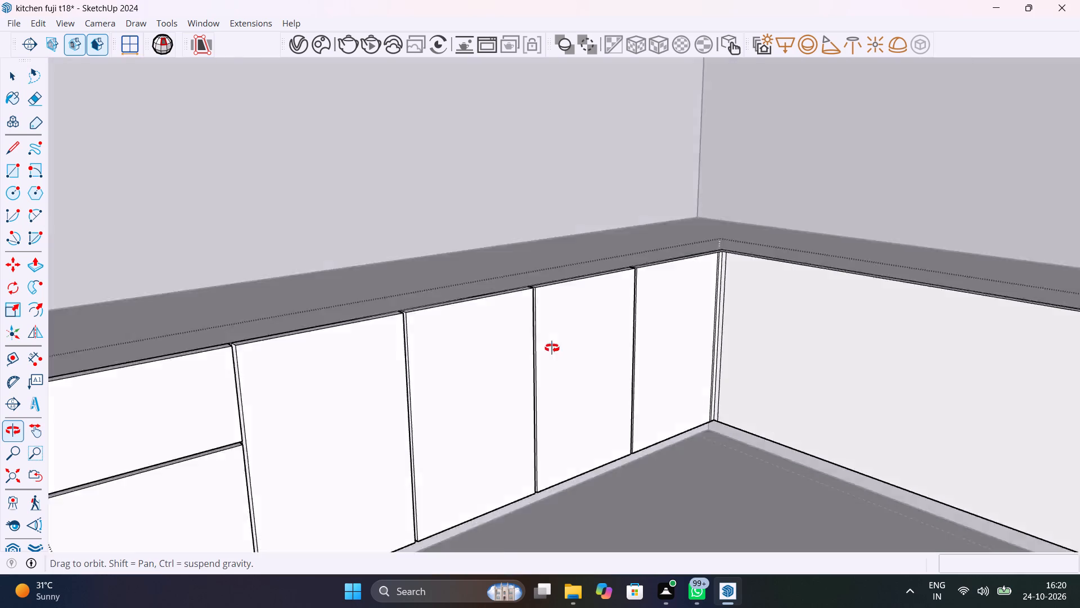
middle_click_drag(552, 348, 568, 402)
scroll(777, 340, "up", 20)
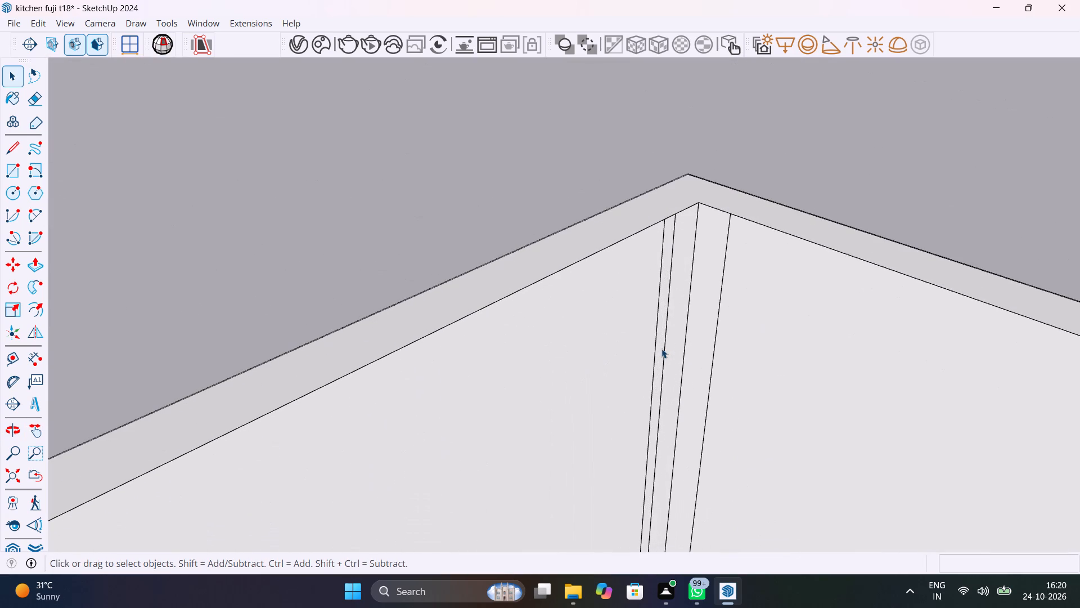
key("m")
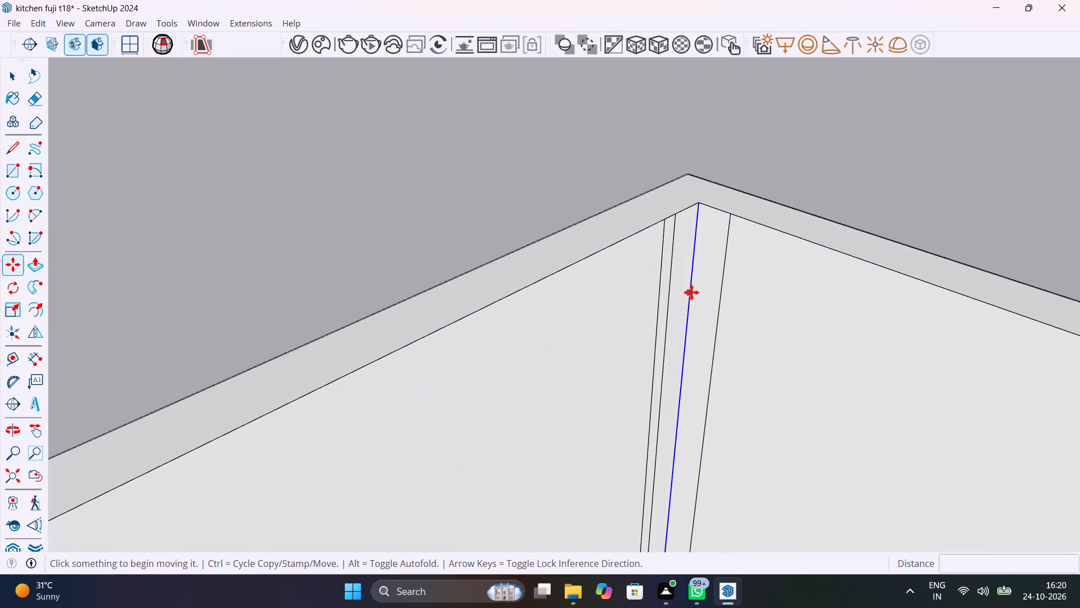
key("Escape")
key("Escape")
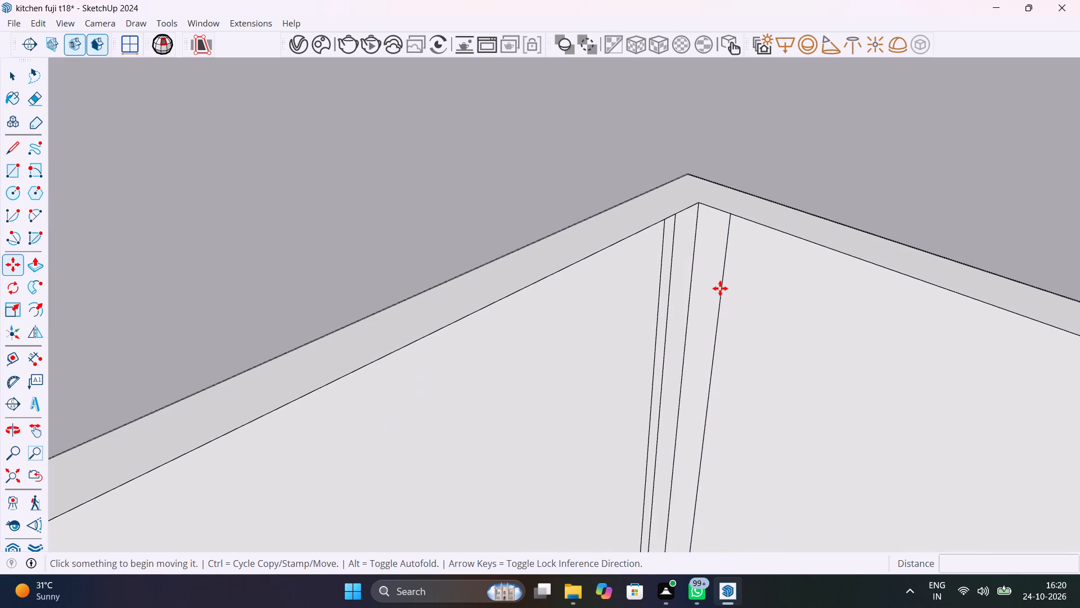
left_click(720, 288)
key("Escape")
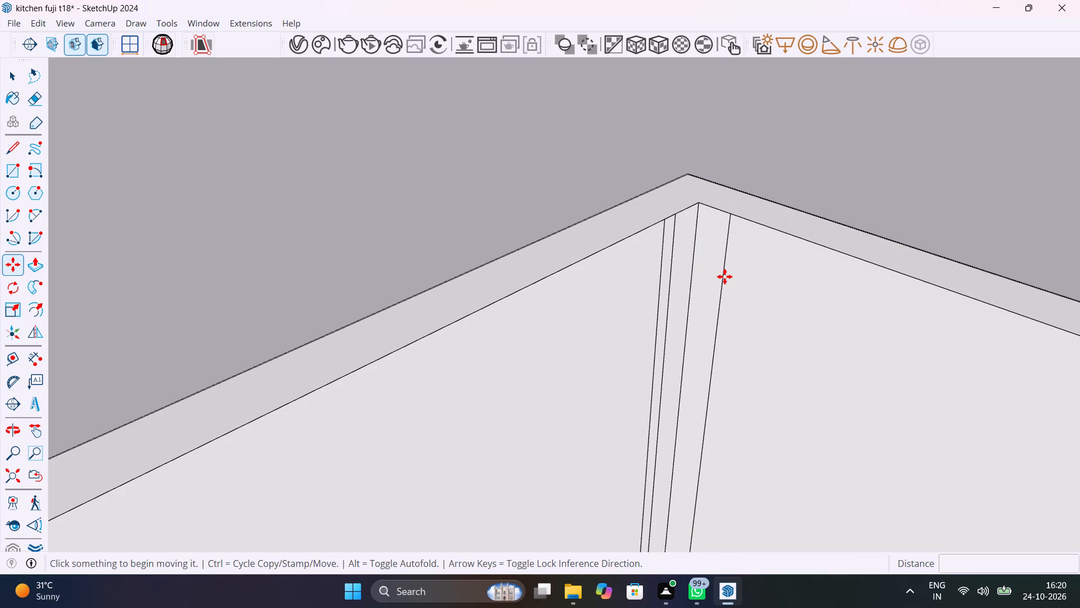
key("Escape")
Copy the second leg's vertical edge nearest the inner corner 8 mm along the front to outline a gap strip.
key("space")
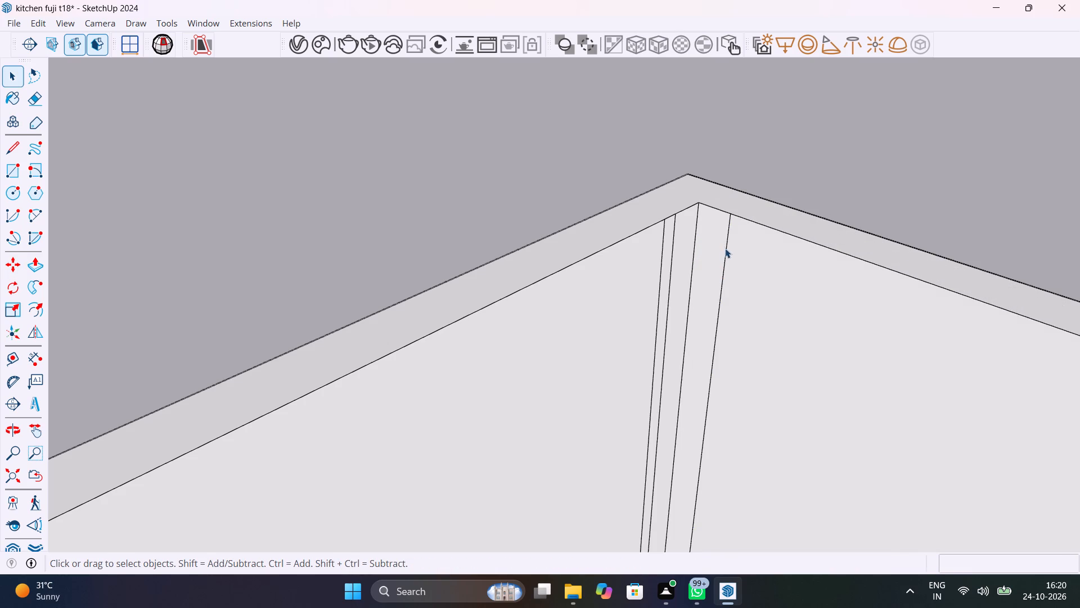
left_click(730, 253)
left_click(723, 268)
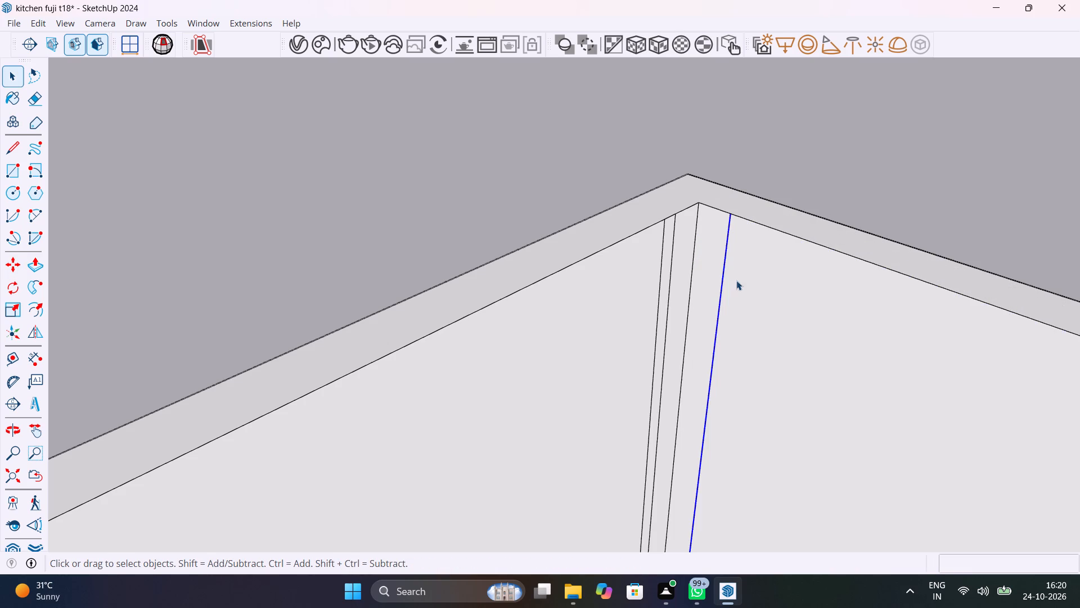
key("m")
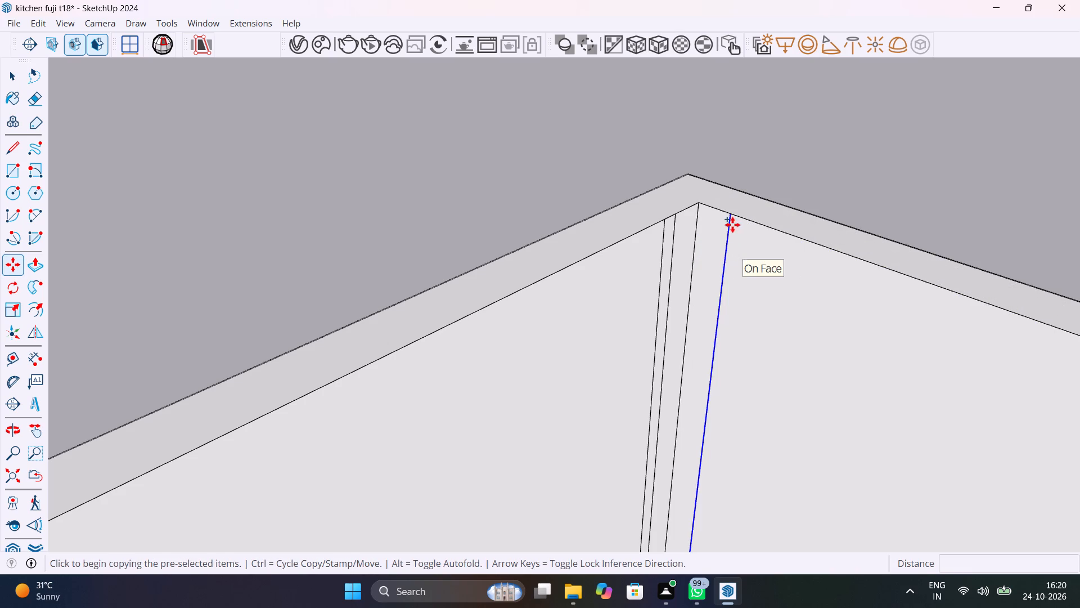
left_click(731, 217)
key("8")
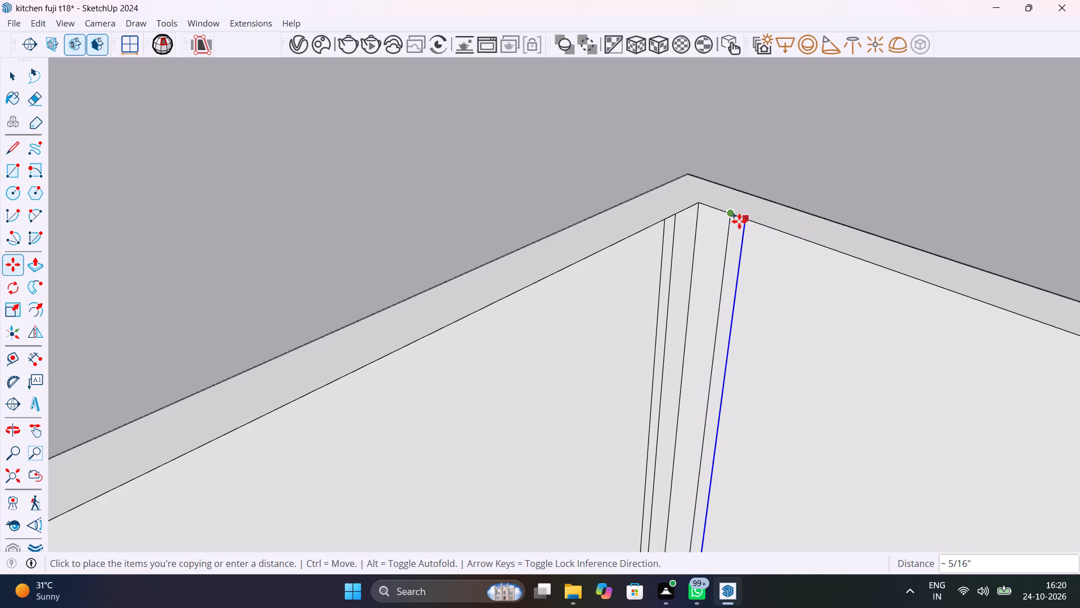
type("mm")
key("Return")
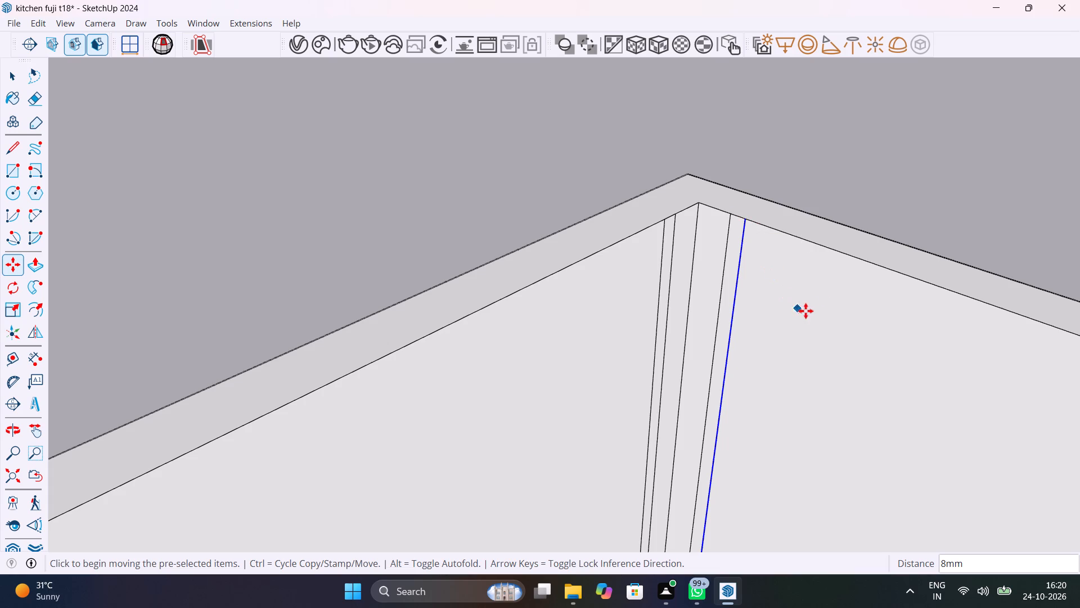
Copy the gap strip's outer vertical edge 1' along the second leg's front.
left_click(747, 219)
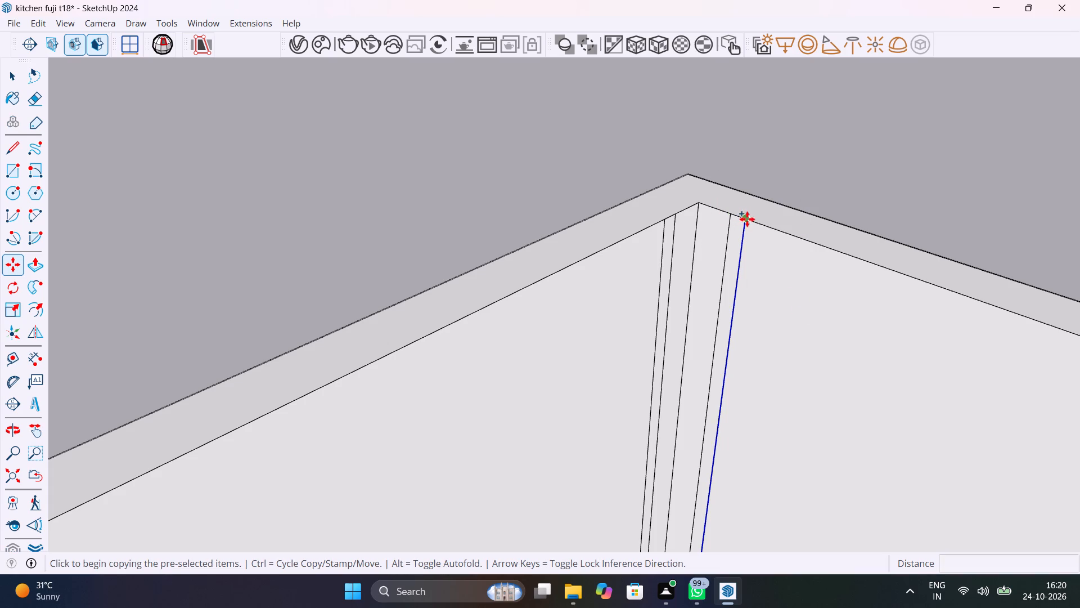
type("1'")
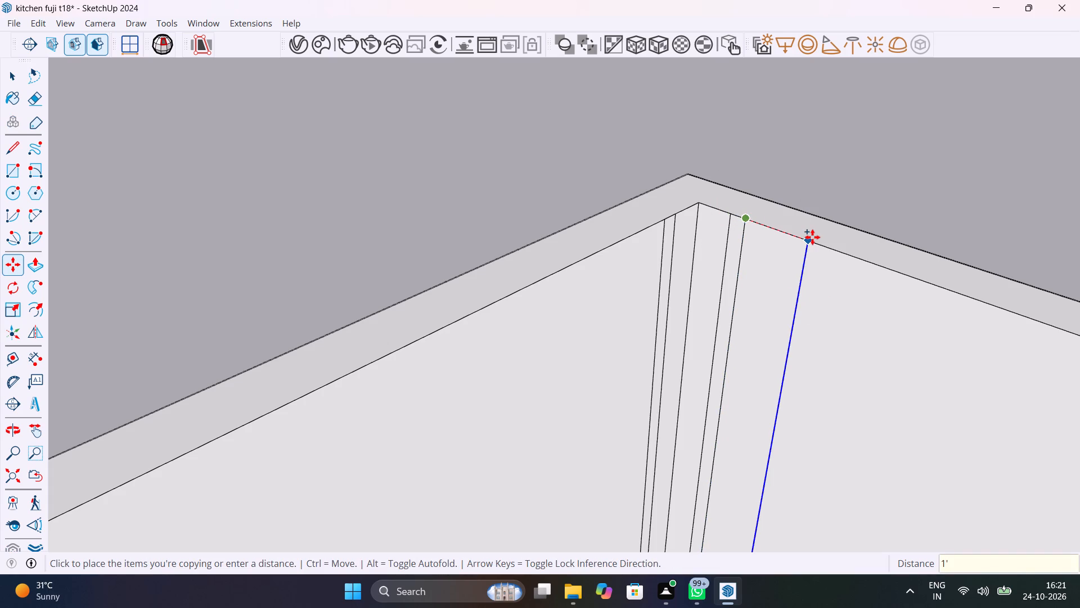
key("Return")
Copy the new vertical edge a further 8 mm along the front to outline a second gap strip.
scroll(812, 237, "down", 7)
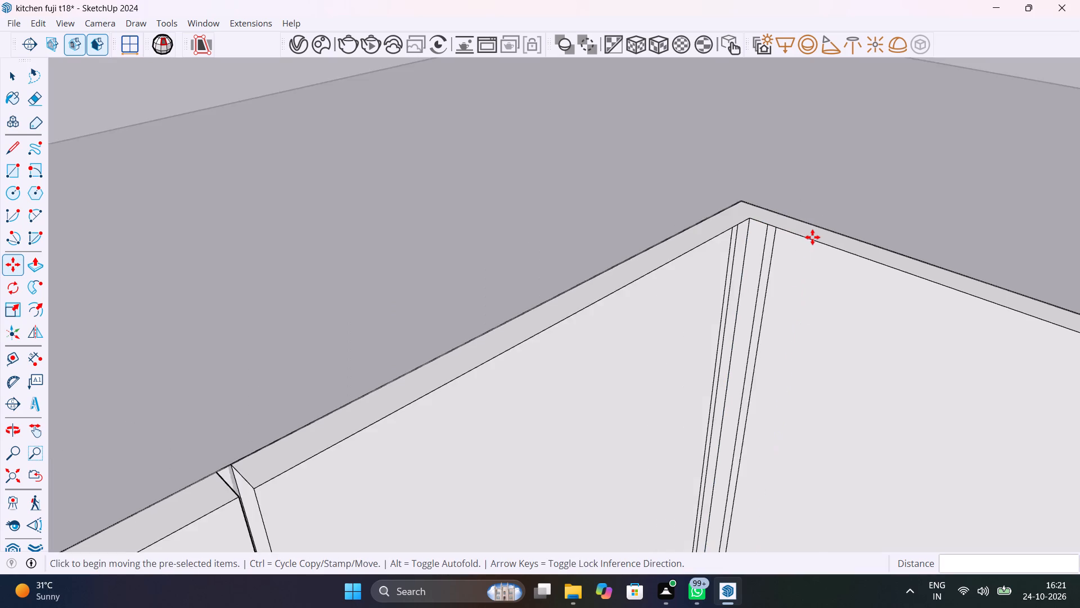
scroll(812, 237, "down", 14)
middle_click_drag(885, 306, 872, 304, "shift")
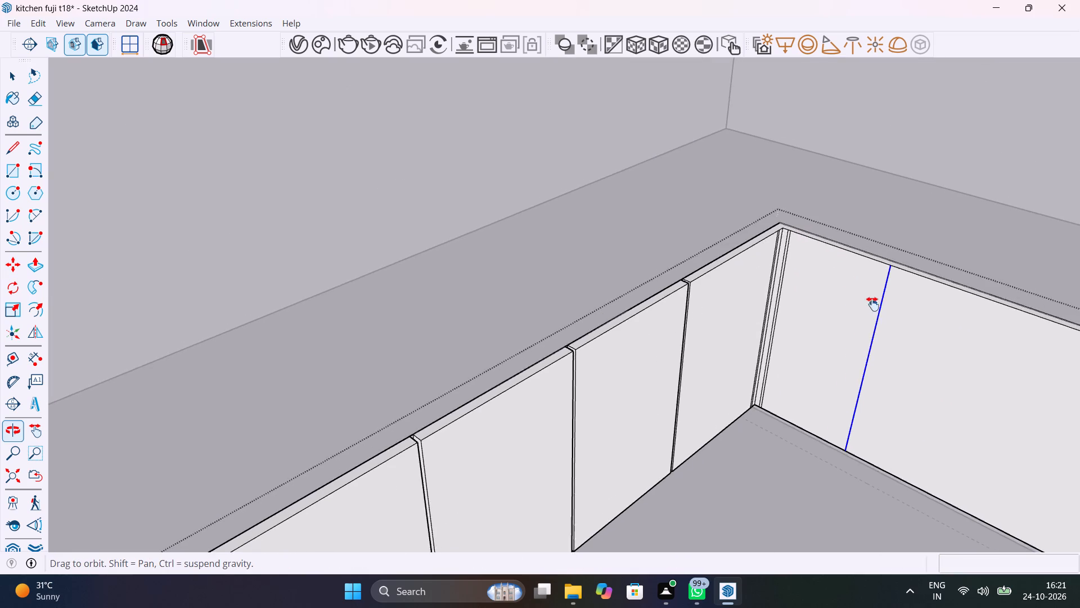
middle_click_drag(872, 304, 790, 322, "shift")
scroll(790, 321, "down", 10)
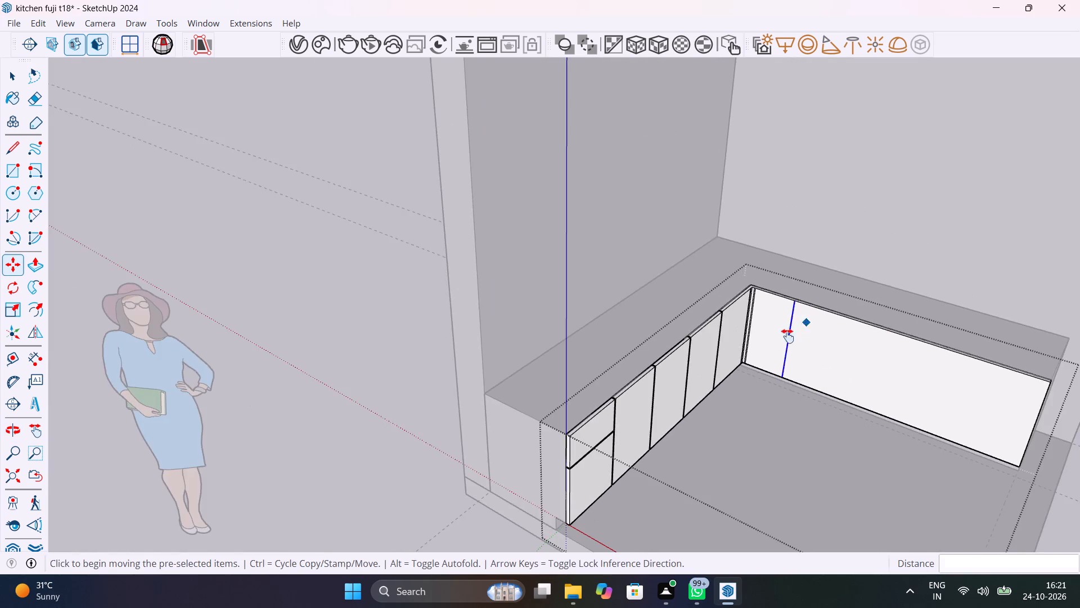
middle_click_drag(797, 329, 663, 402, "shift")
scroll(669, 381, "up", 10)
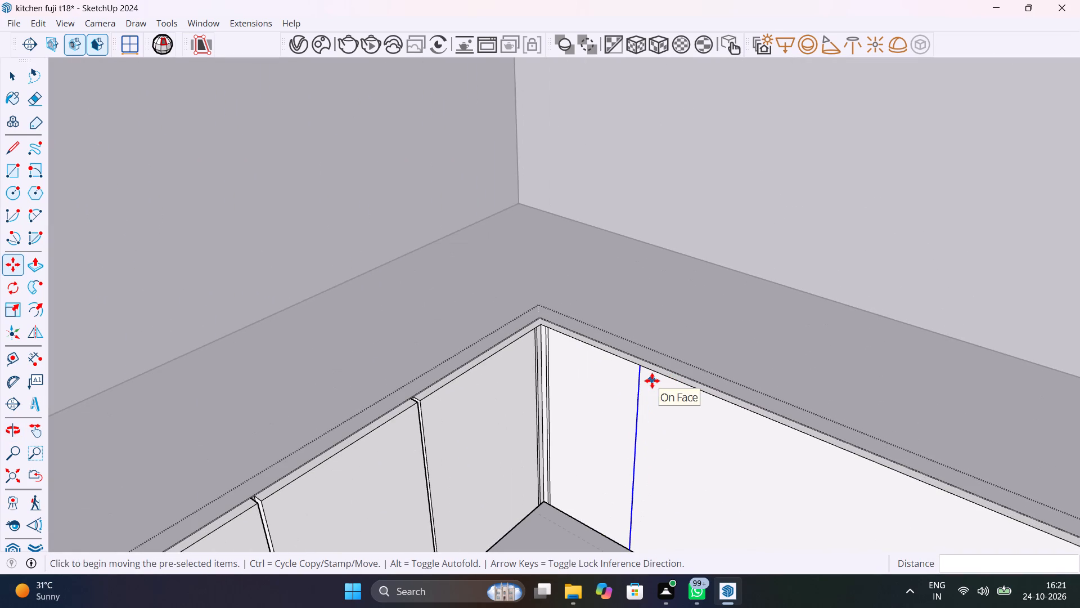
left_click(641, 368)
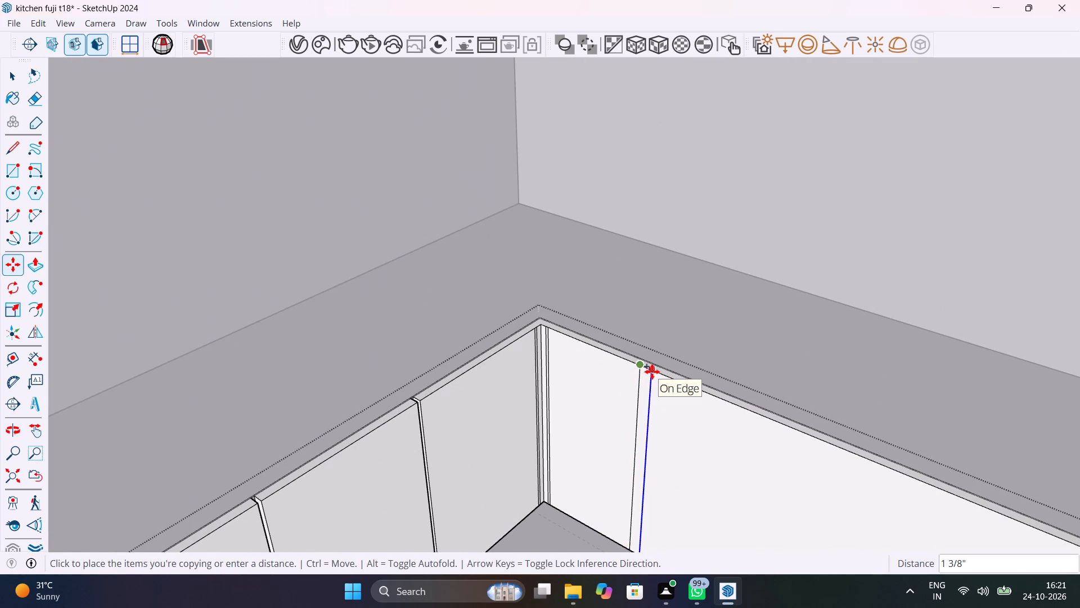
key("8")
type("mm")
key("Return")
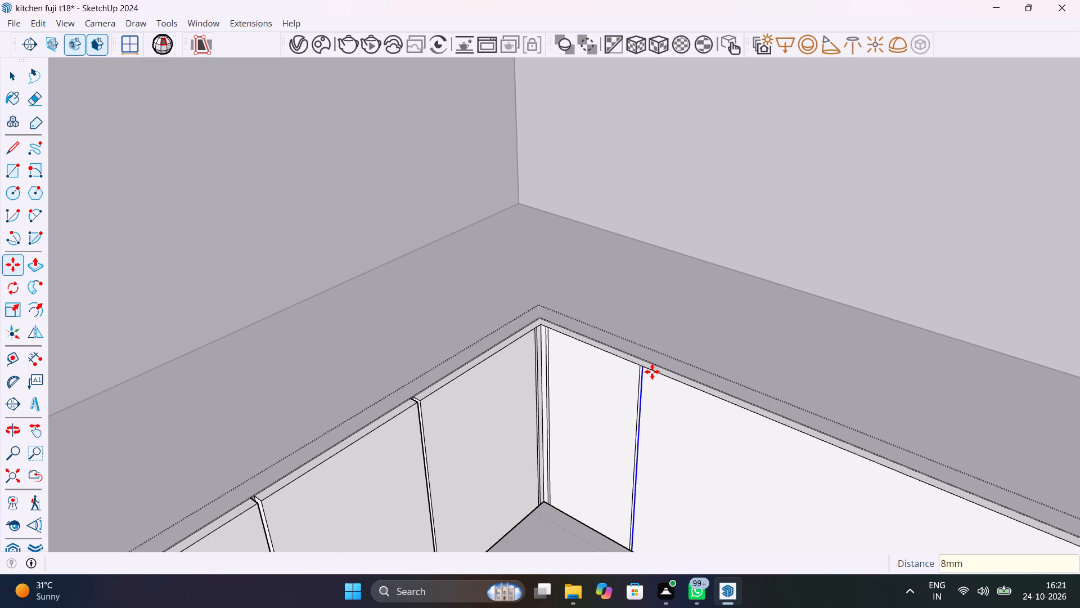
scroll(652, 372, "up", 13)
scroll(652, 372, "down", 2)
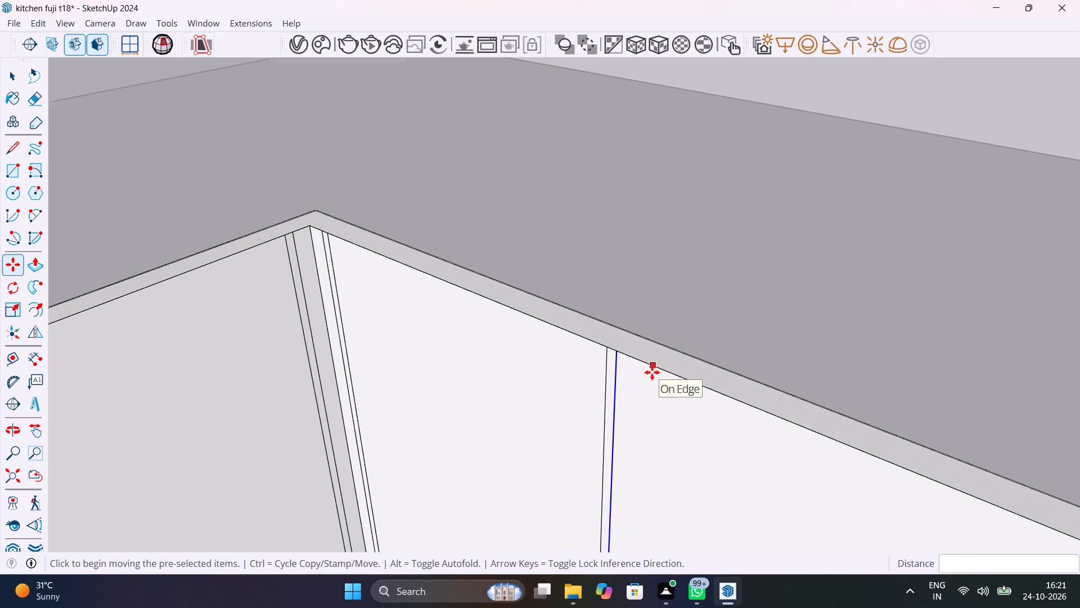
scroll(652, 372, "down", 11)
key("space")
Copy the whole second gap strip, face and edges, 2' along the second leg's front away from the corner.
middle_click_drag(686, 415, 538, 383)
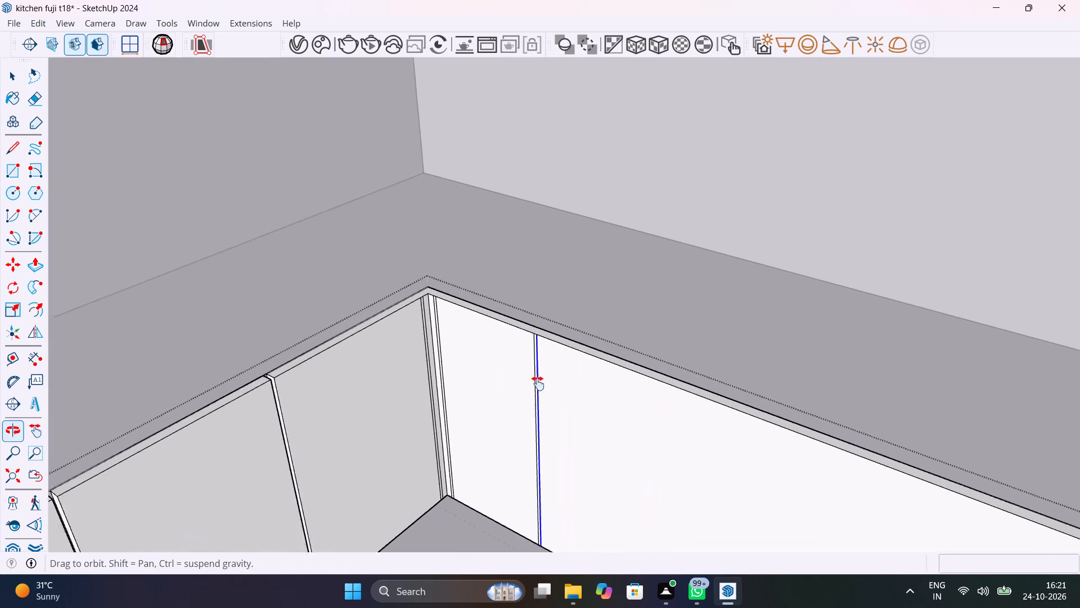
middle_click_drag(538, 383, 312, 269)
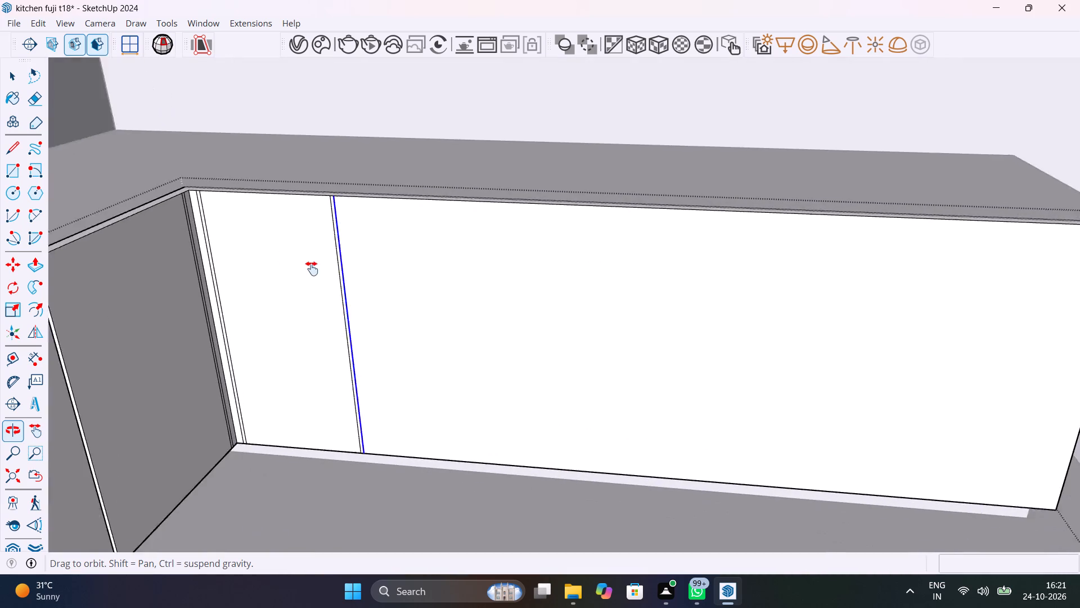
middle_click_drag(312, 269, 244, 283)
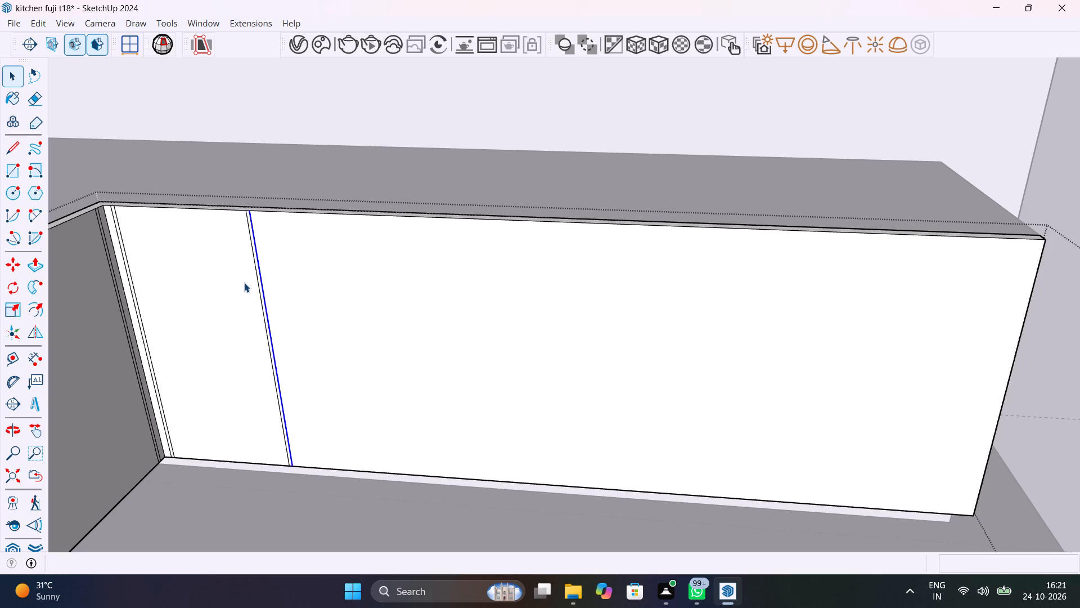
scroll(237, 213, "up", 4)
scroll(237, 213, "down", 3)
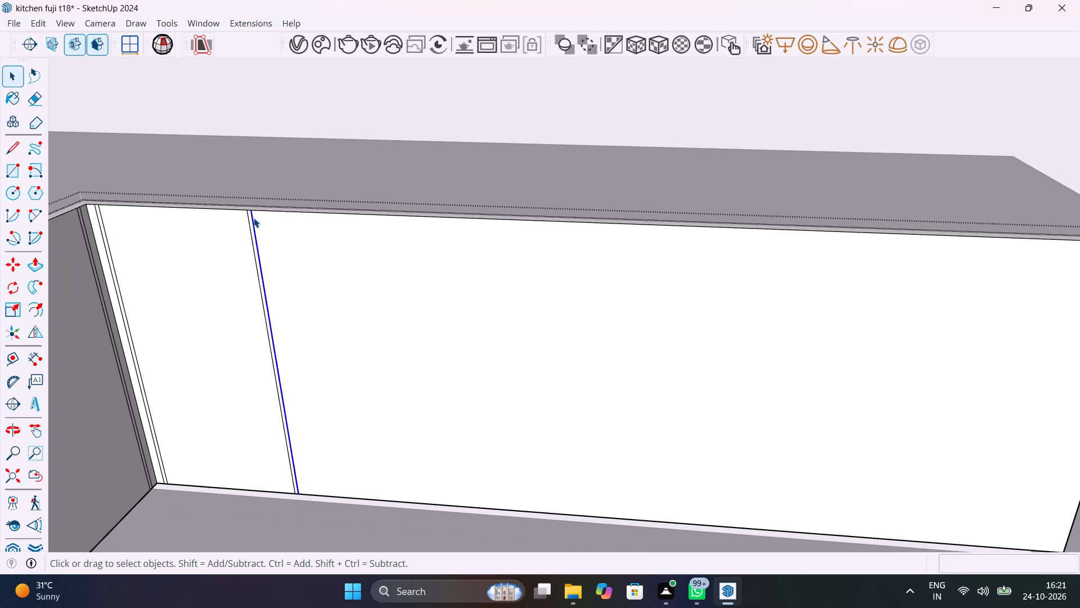
scroll(254, 218, "up", 8)
left_click(250, 247)
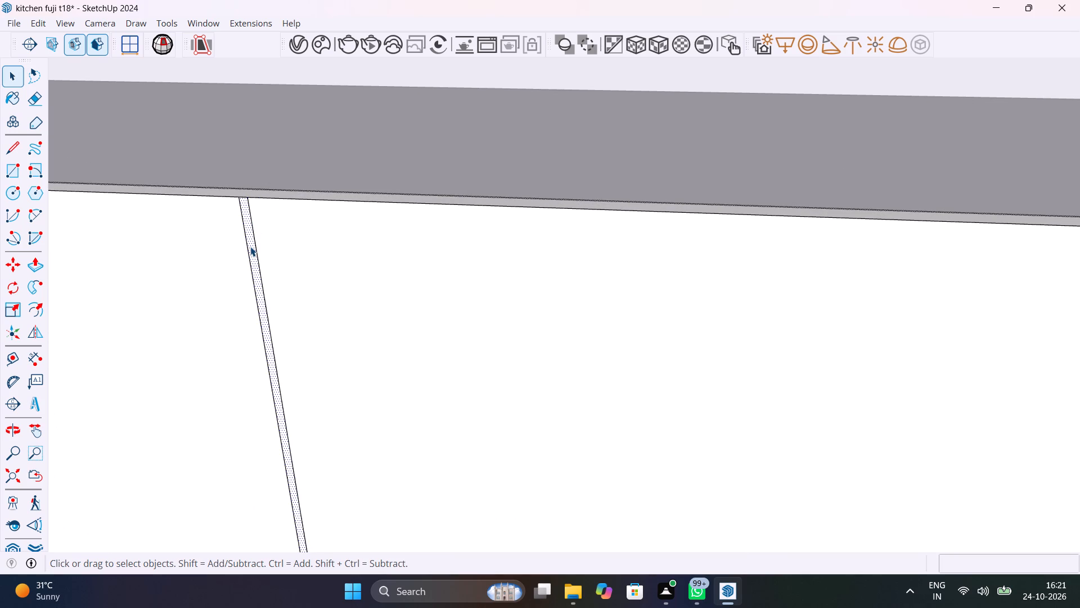
double_click(250, 247)
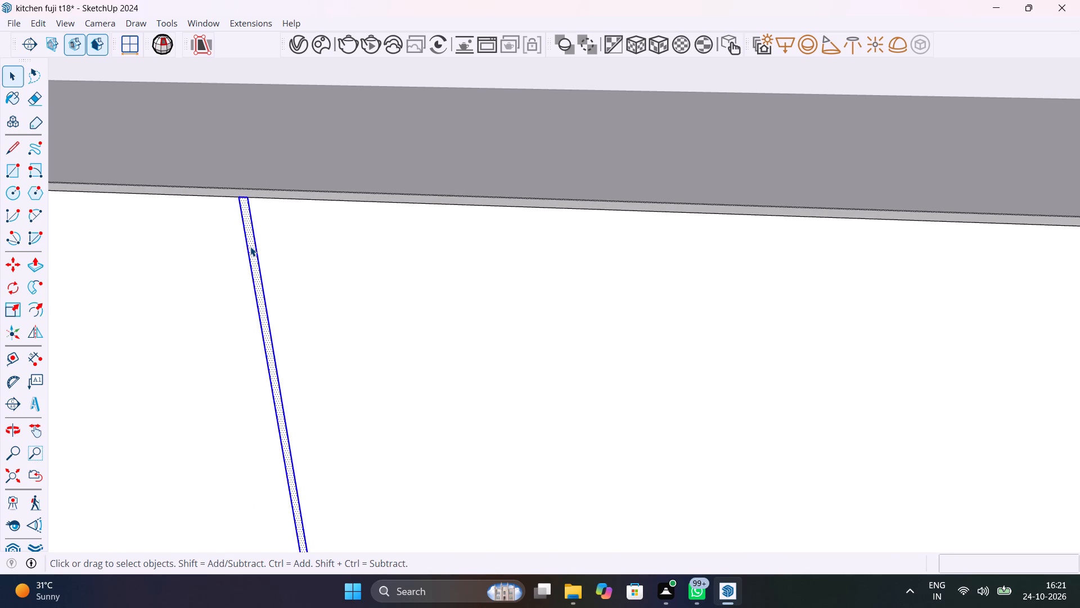
key("m")
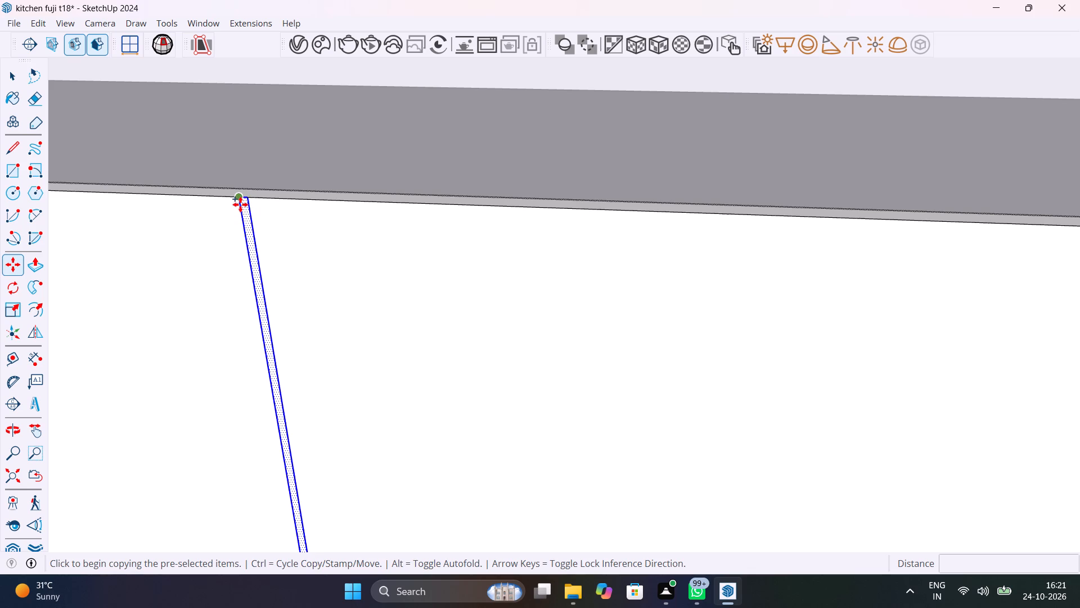
left_click(239, 199)
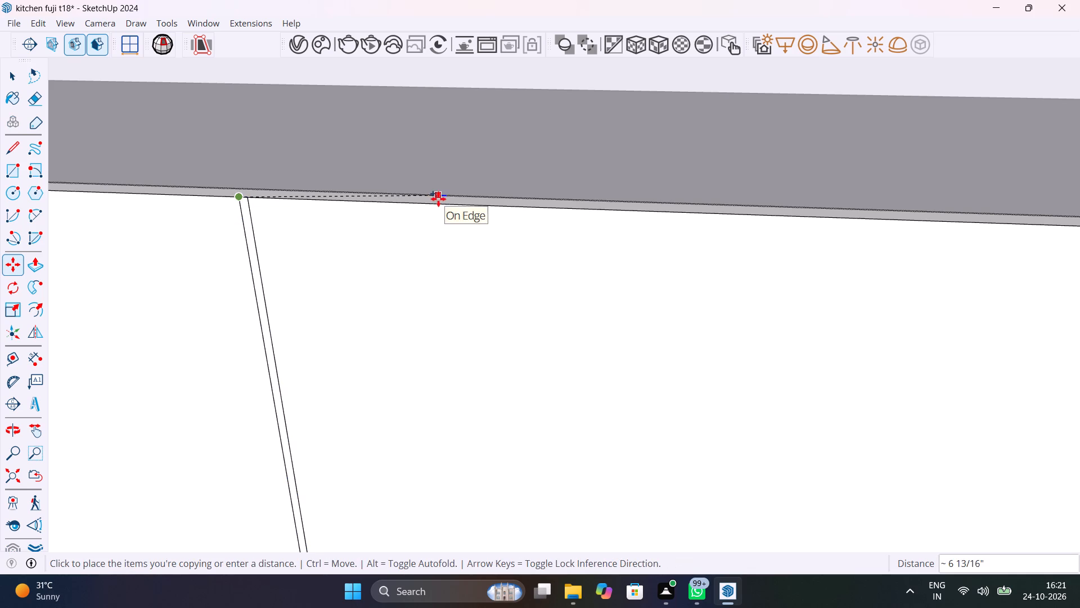
scroll(445, 200, "down", 6)
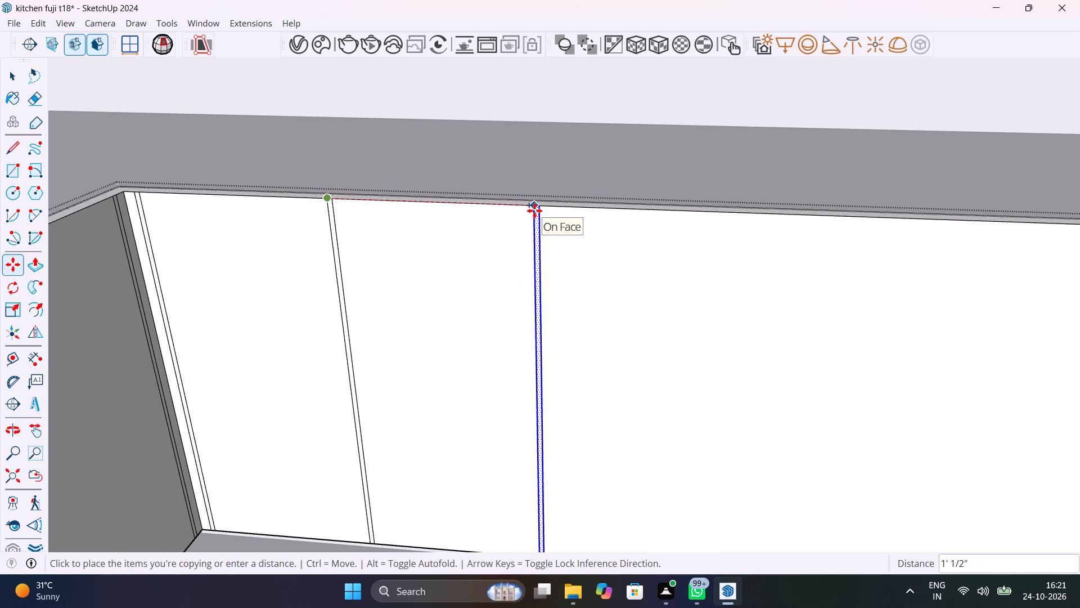
type("2'")
key("Return")
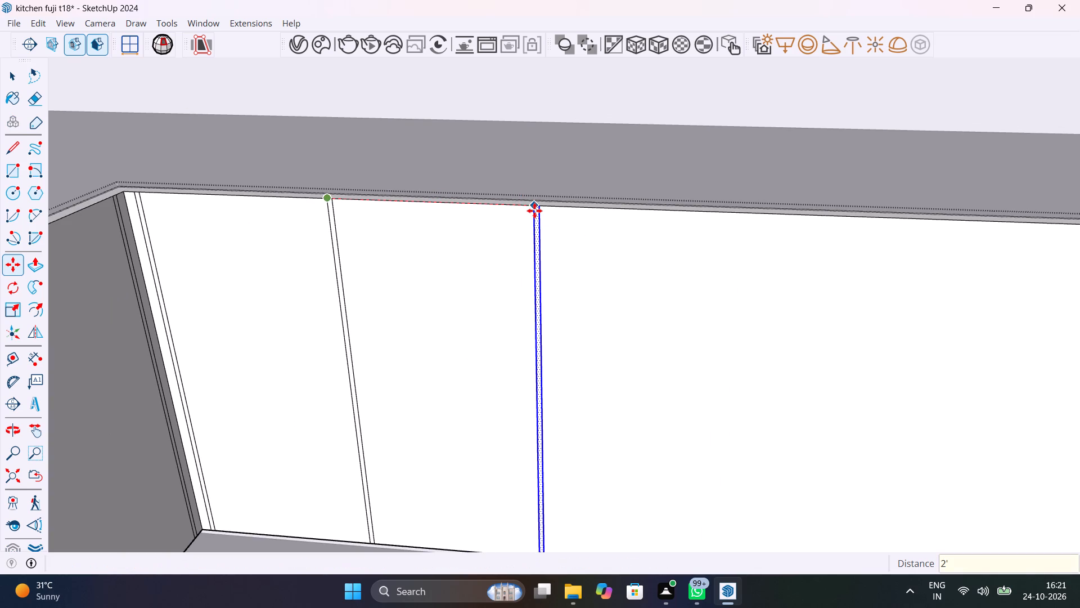
Add two more gap strips toward the second leg's free end by copying the last strip at successive 1' spacings.
scroll(539, 211, "down", 11)
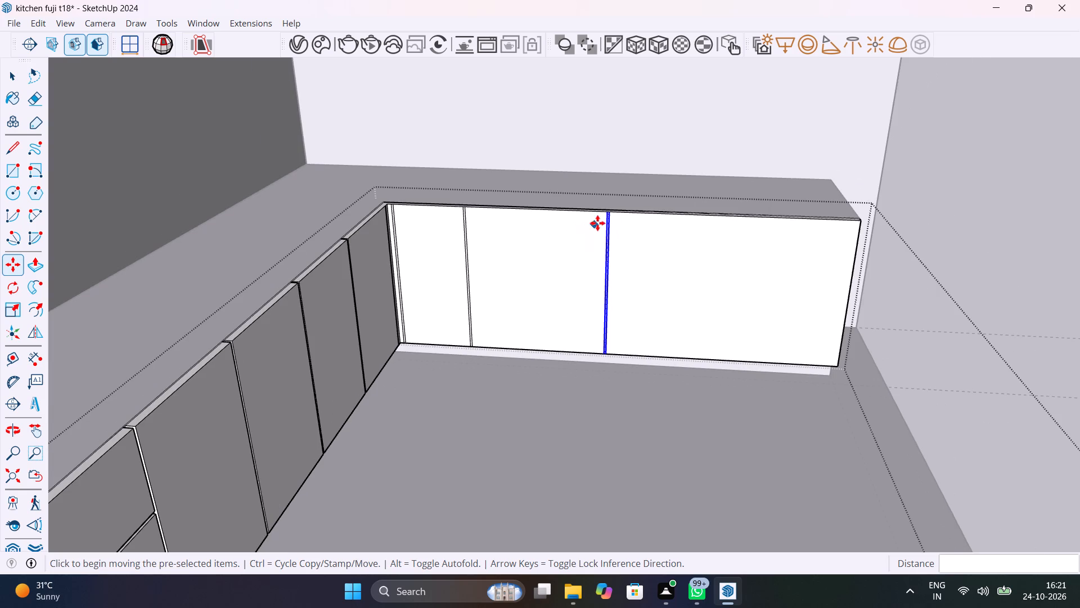
scroll(620, 212, "up", 4)
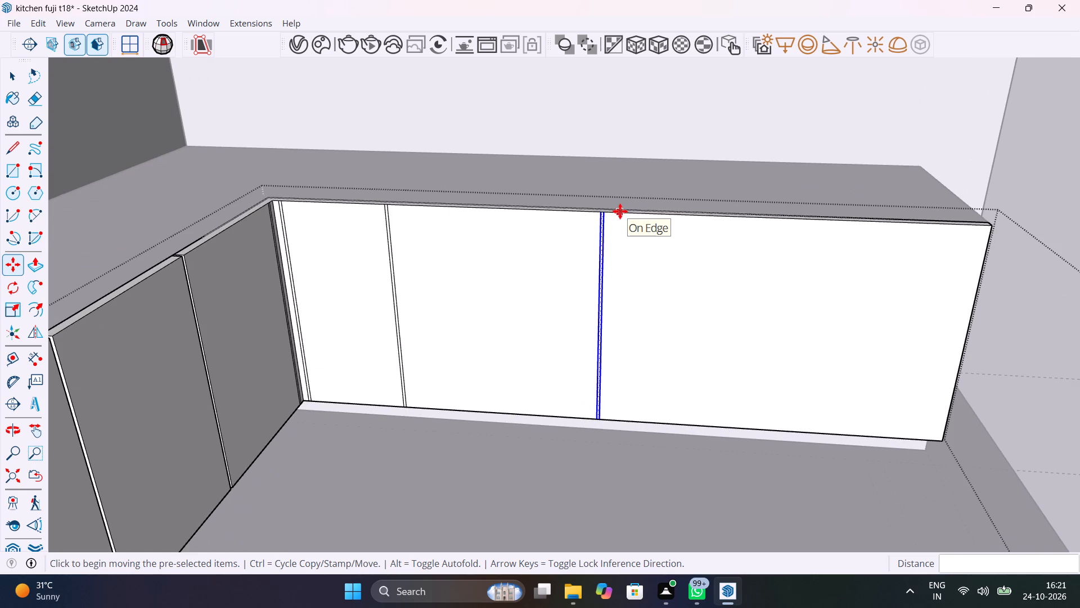
scroll(620, 211, "up", 8)
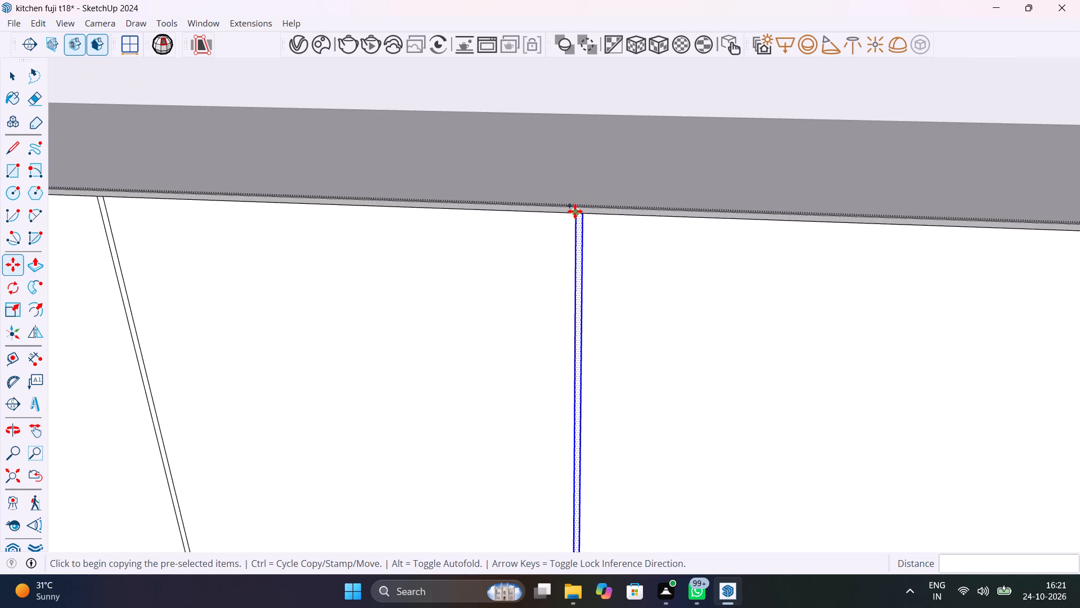
left_click(575, 211)
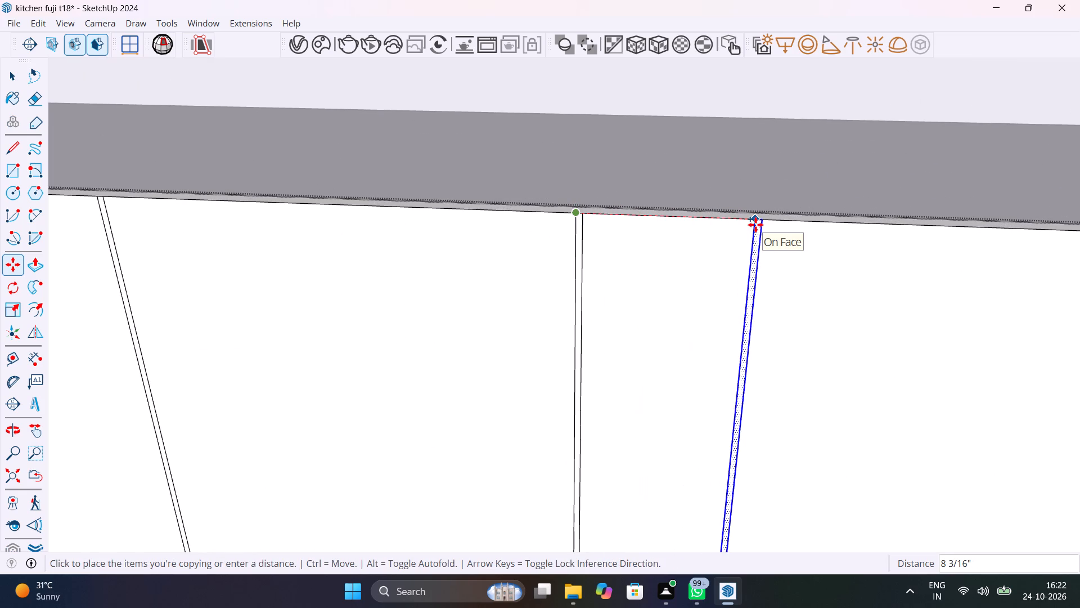
type("1'")
key("Return")
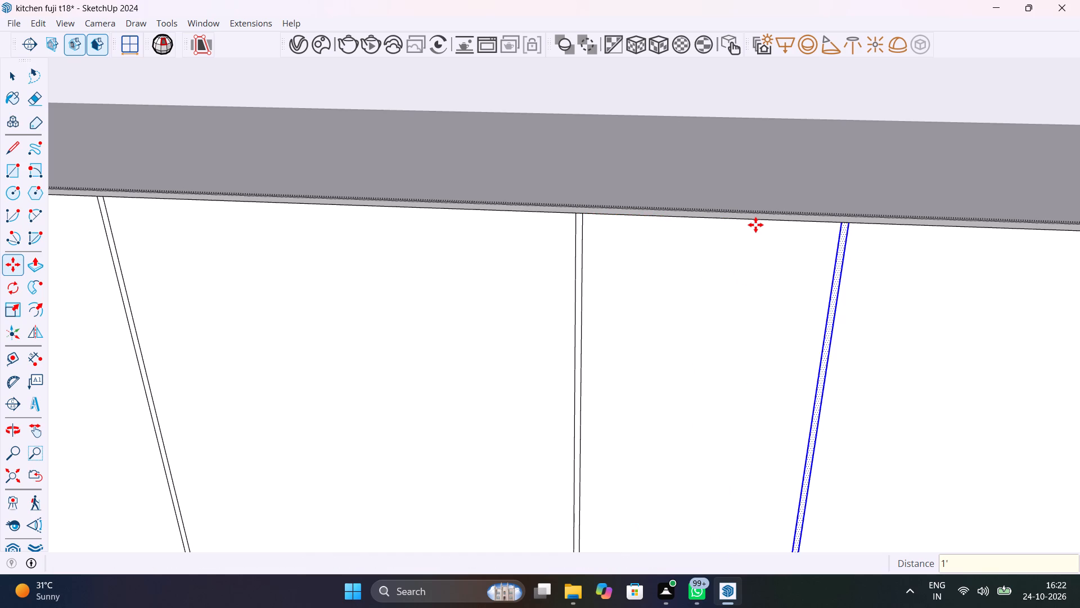
left_click(843, 225)
type("1'")
key("Return")
scroll(919, 222, "down", 2)
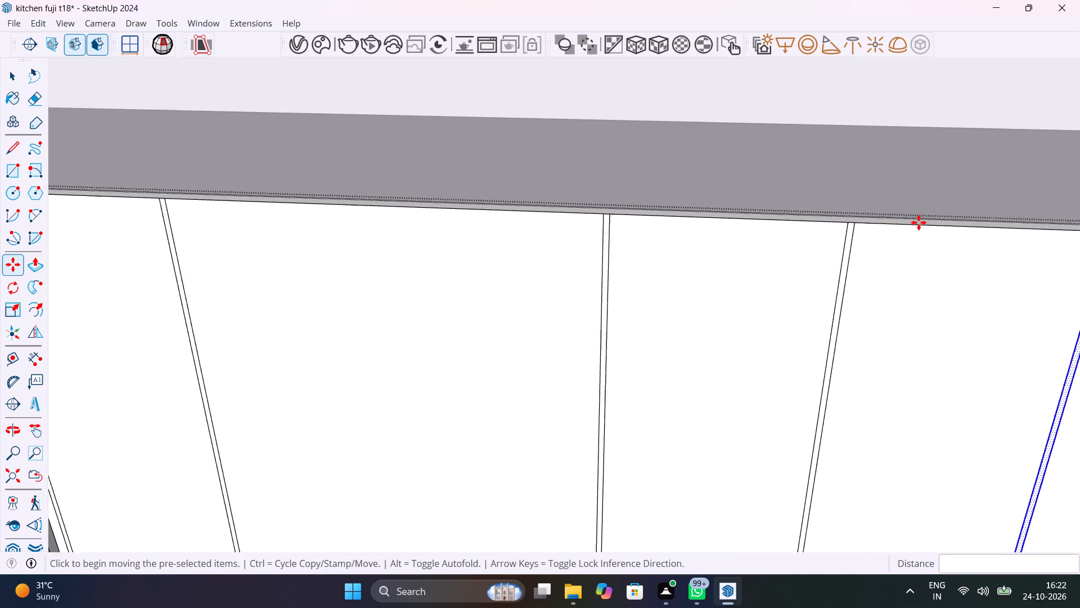
scroll(919, 222, "down", 10)
key("space")
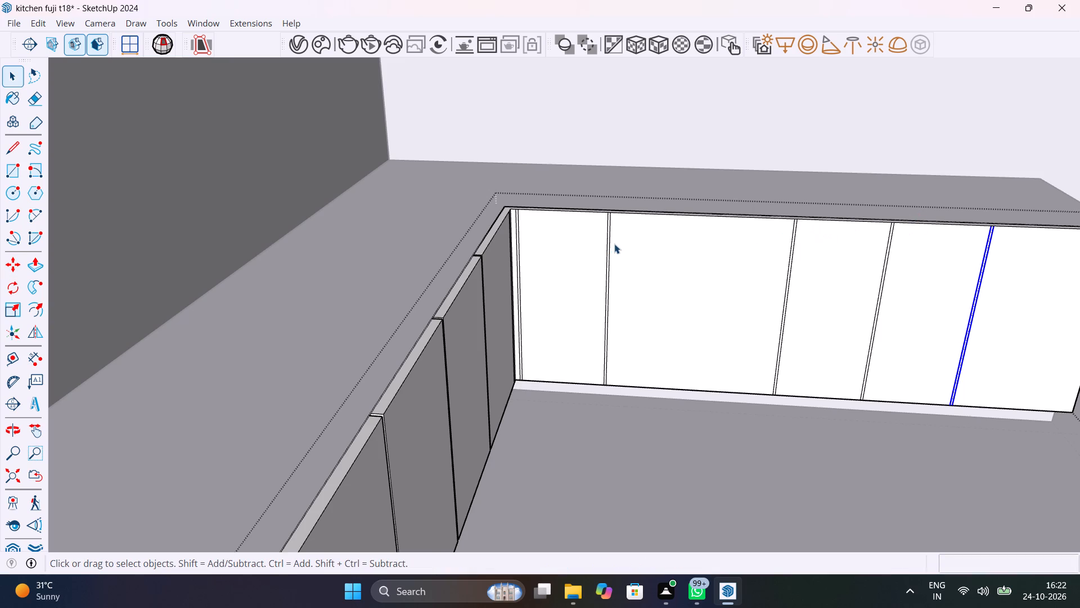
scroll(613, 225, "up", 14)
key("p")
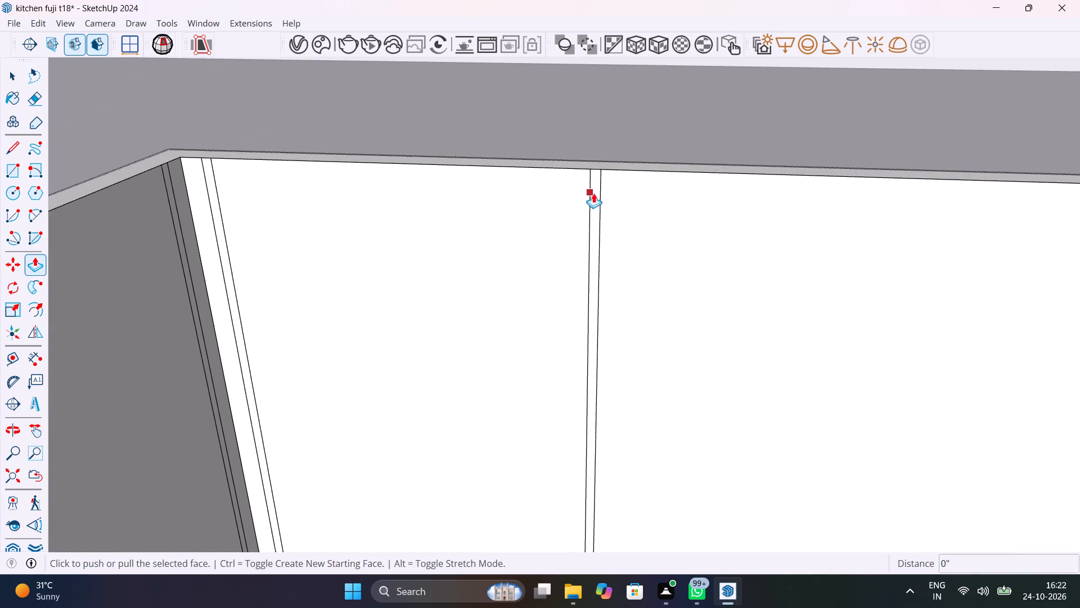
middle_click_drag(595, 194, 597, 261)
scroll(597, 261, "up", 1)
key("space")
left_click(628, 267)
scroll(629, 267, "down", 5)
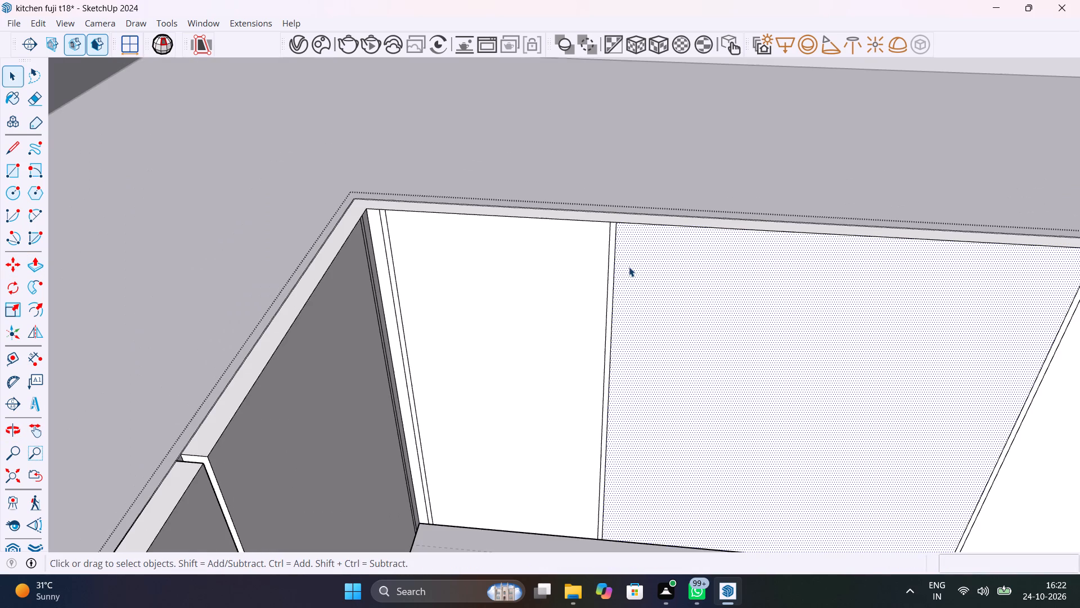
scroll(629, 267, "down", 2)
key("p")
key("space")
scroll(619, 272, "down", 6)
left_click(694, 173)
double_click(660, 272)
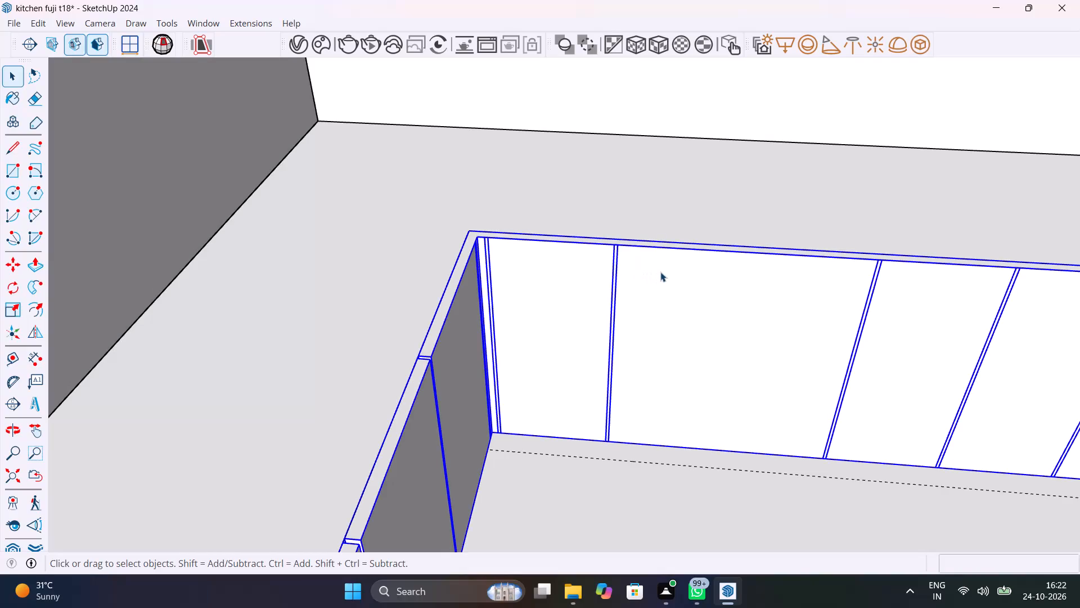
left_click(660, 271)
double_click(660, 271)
Push the two gap strips on either side of the 2' wide panel inward by 1" to open the gaps.
scroll(660, 271, "up", 6)
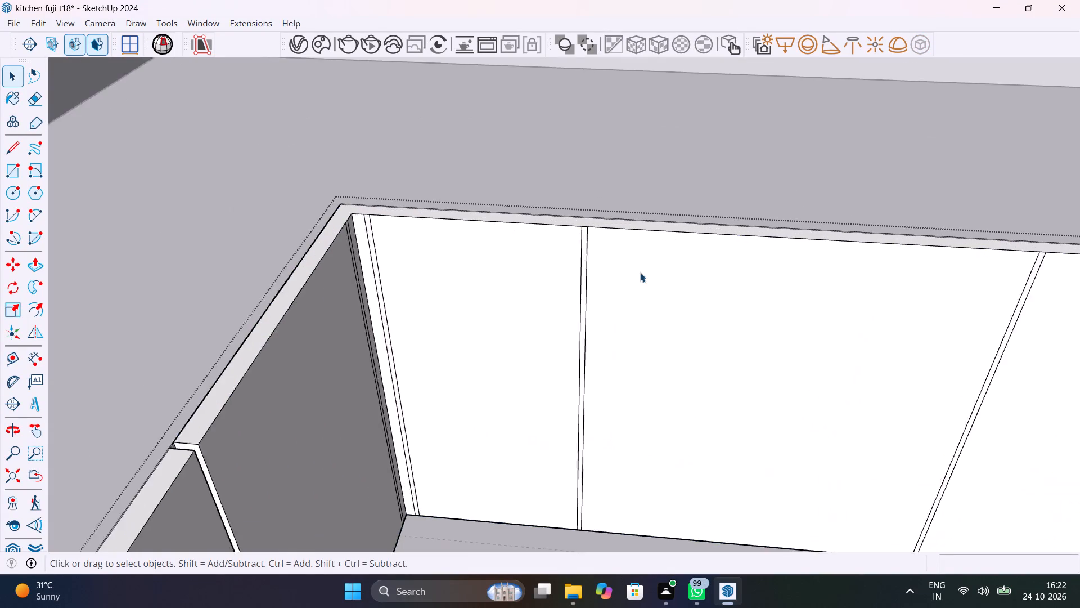
scroll(640, 272, "up", 3)
key("p")
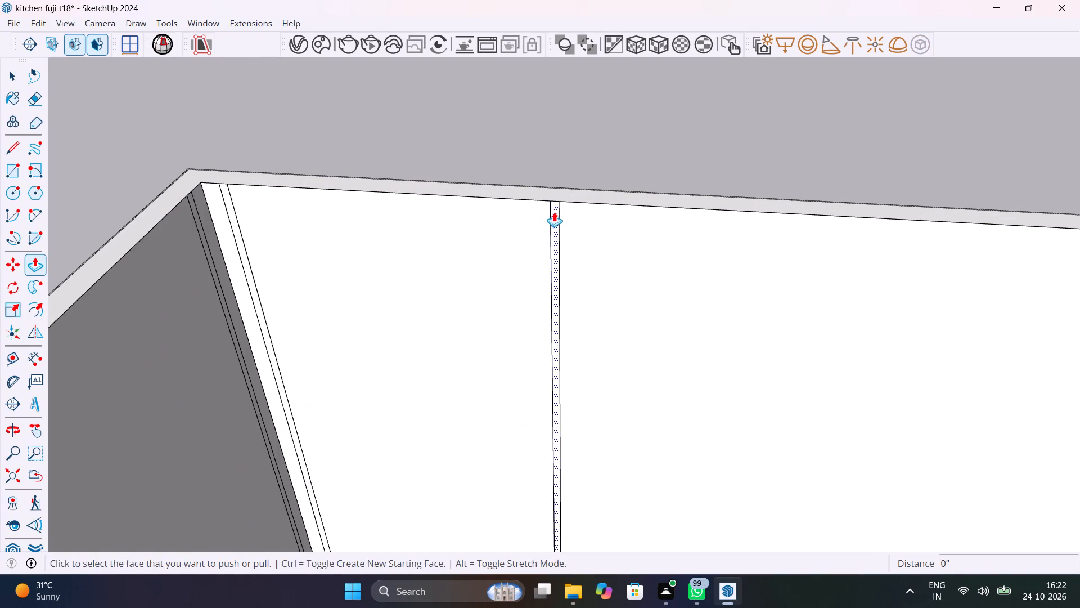
left_click(554, 211)
left_click(562, 177)
scroll(601, 260, "down", 2)
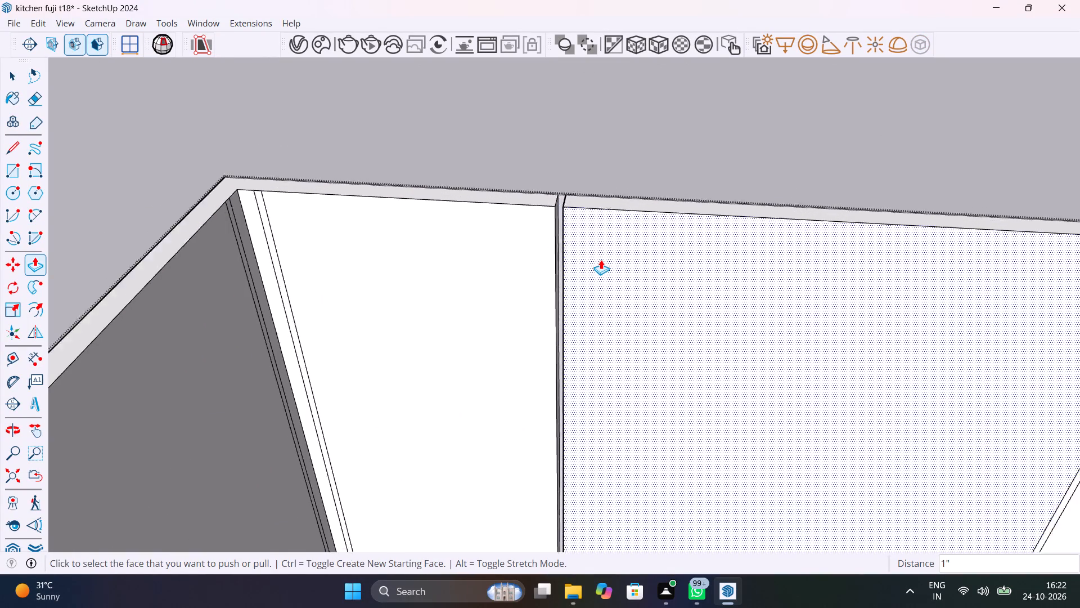
scroll(601, 260, "down", 12)
scroll(776, 252, "up", 12)
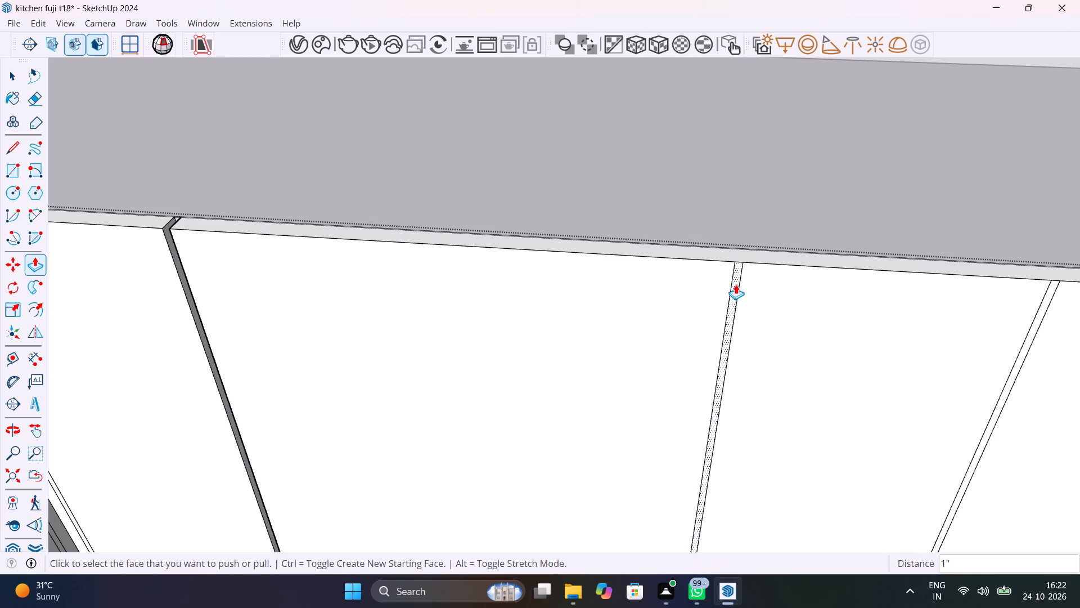
double_click(736, 284)
scroll(736, 284, "down", 13)
scroll(835, 299, "up", 3)
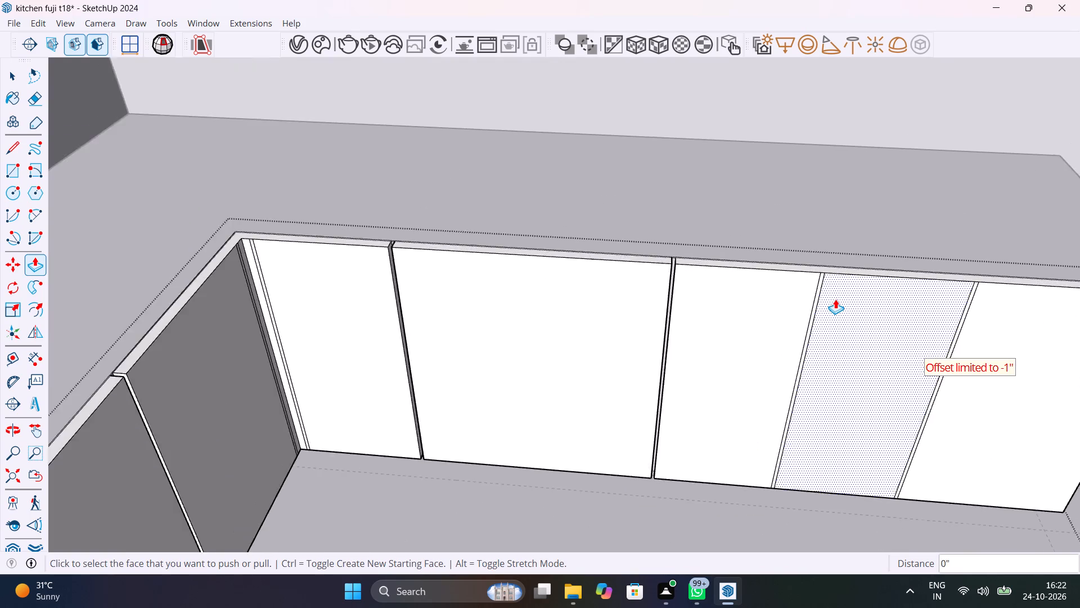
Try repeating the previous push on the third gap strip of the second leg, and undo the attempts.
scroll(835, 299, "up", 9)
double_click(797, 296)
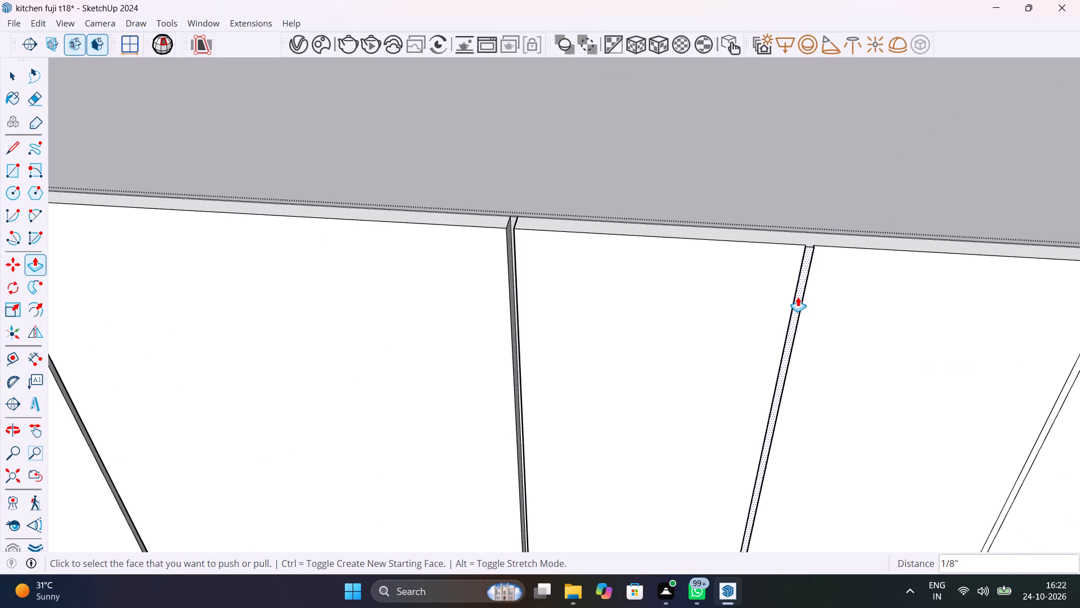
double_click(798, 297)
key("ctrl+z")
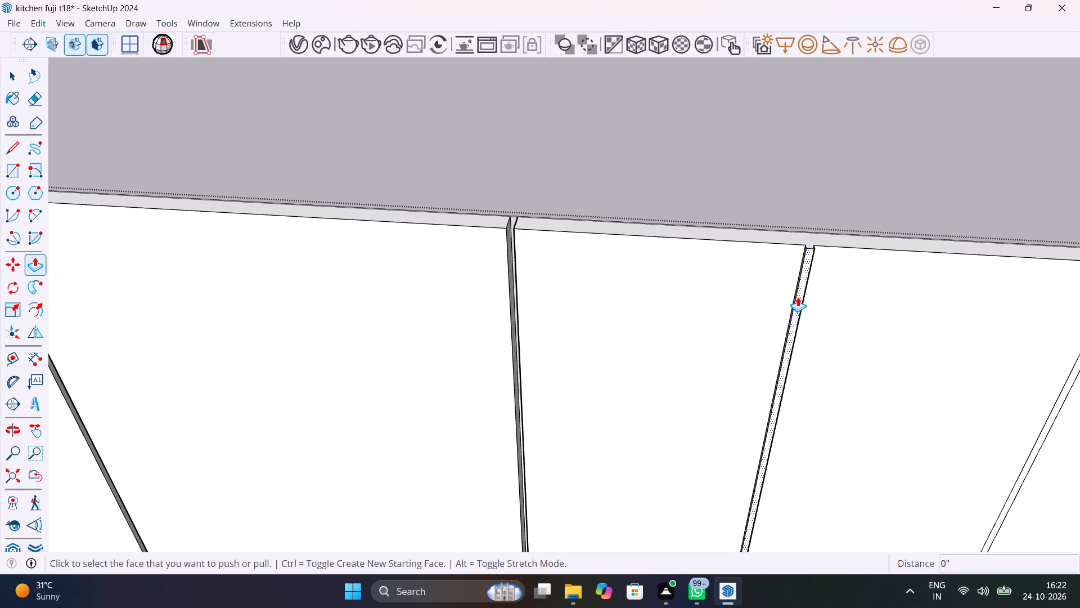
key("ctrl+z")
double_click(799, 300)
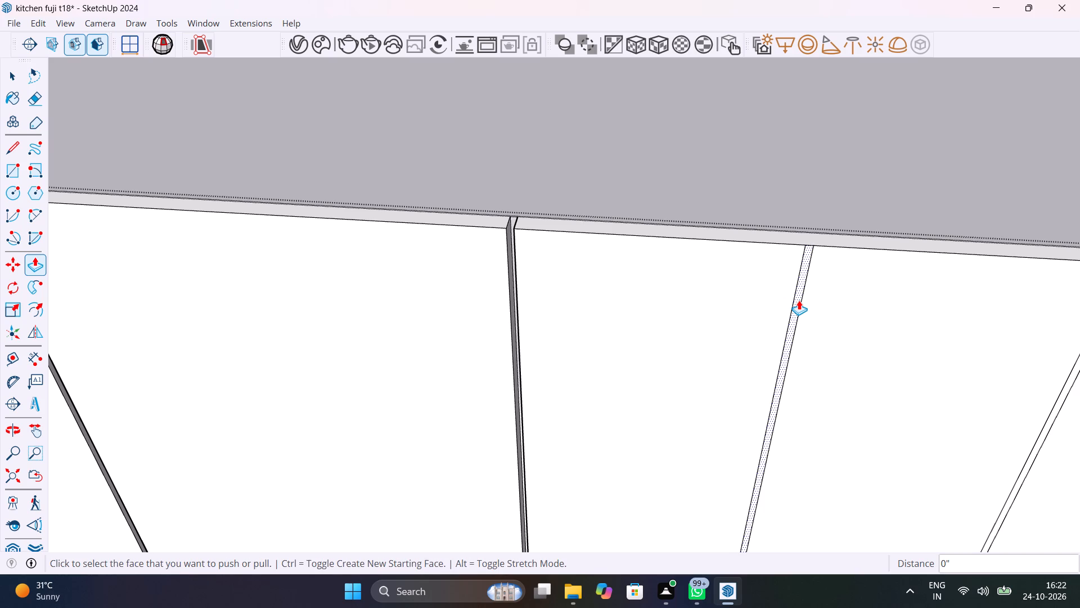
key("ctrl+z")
Push the remaining two gap strips toward the second leg's free end inward by 1" to open the gaps.
left_click(799, 300)
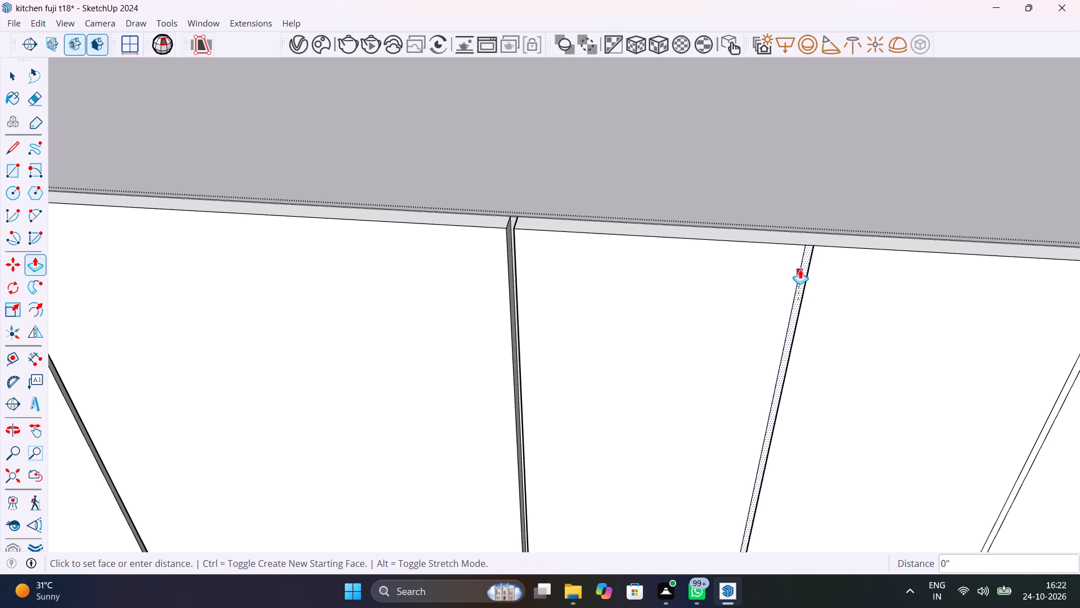
left_click(808, 233)
scroll(805, 263, "down", 12)
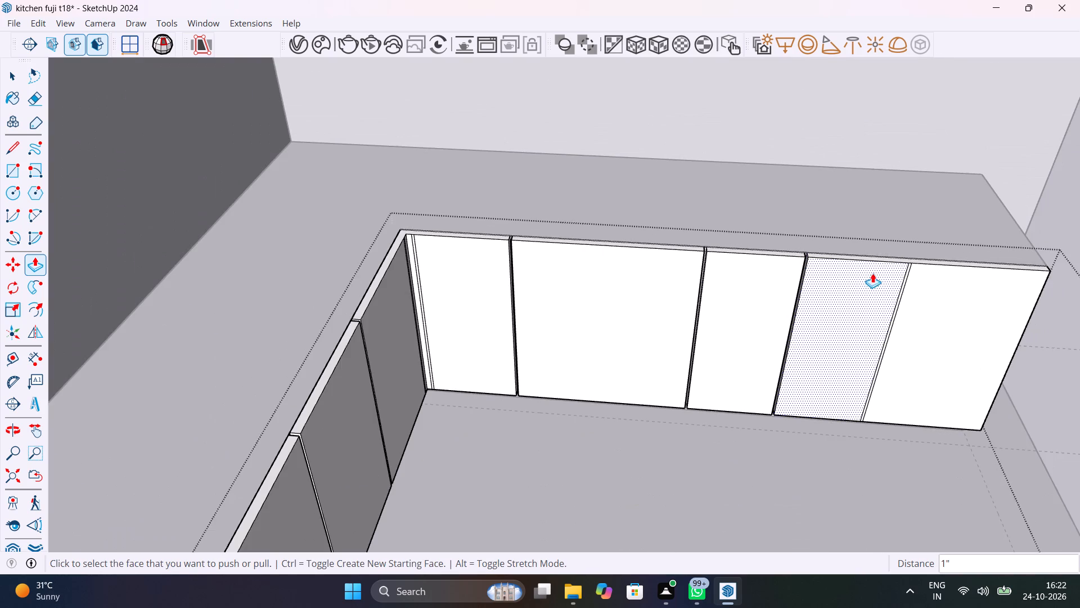
scroll(902, 270, "up", 15)
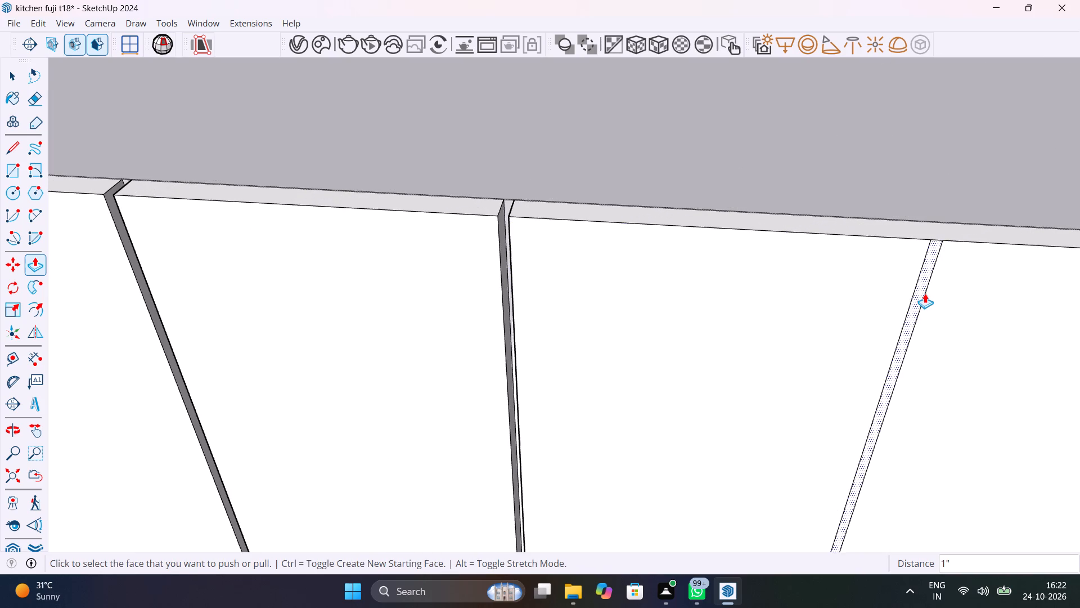
double_click(925, 293)
scroll(924, 293, "down", 18)
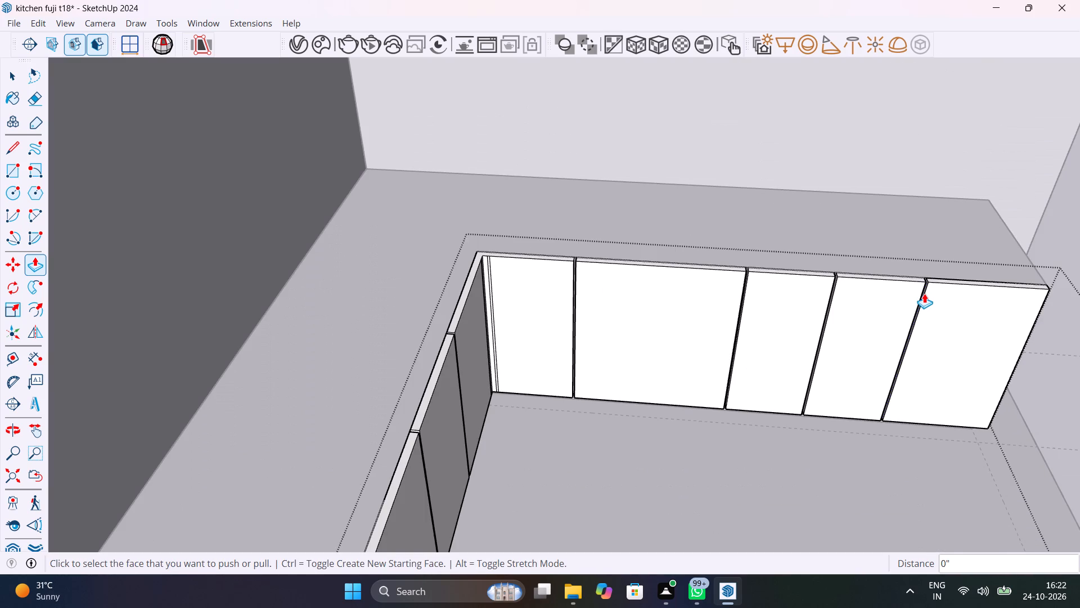
Clear the selection and save the kitchen model.
key("space")
left_click(1051, 388)
key("ctrl+s")
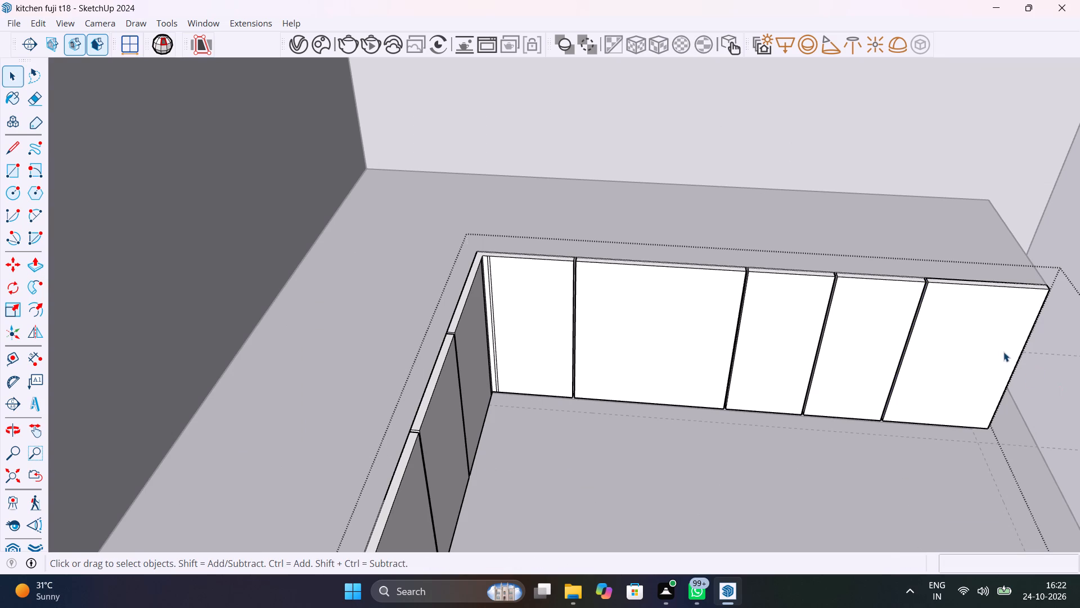
Close the group and examine the finished fronts and gaps along both counter legs from several angles.
scroll(997, 344, "down", 4)
middle_click_drag(976, 345, 664, 225)
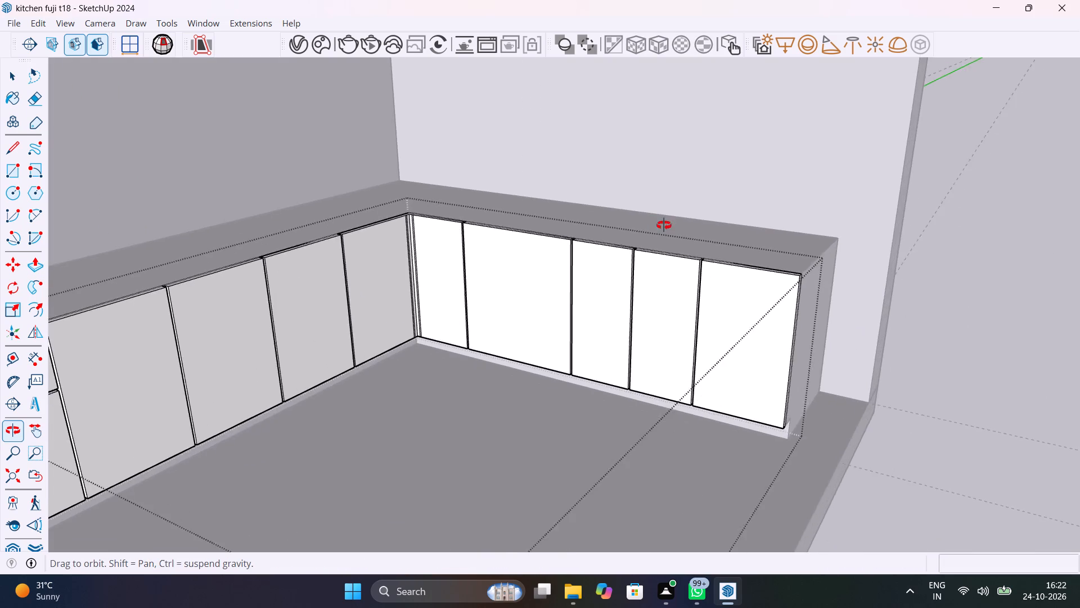
middle_click_drag(664, 225, 641, 251)
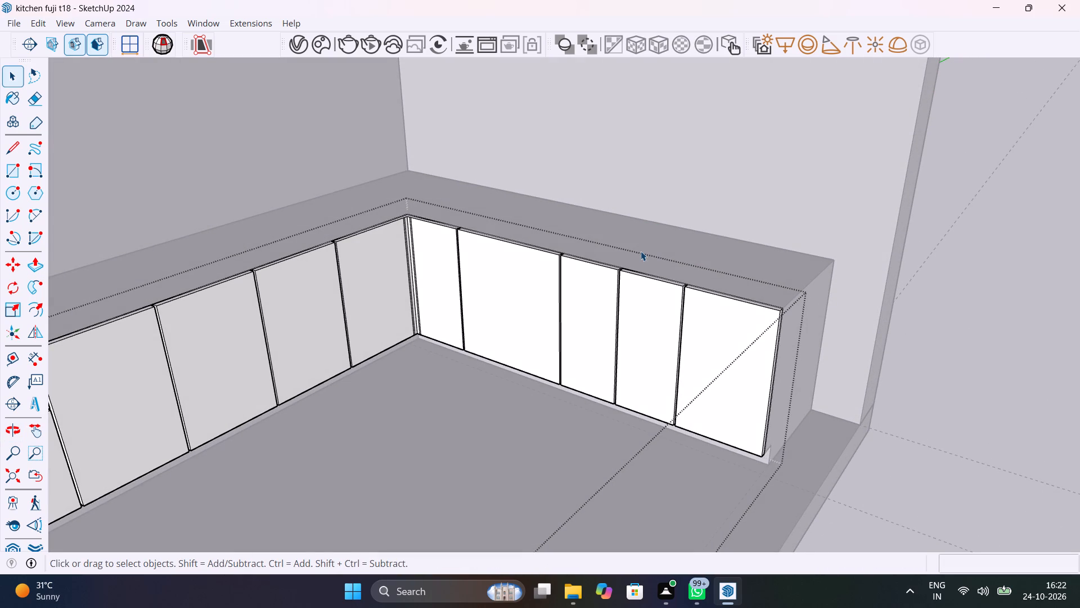
scroll(641, 251, "down", 6)
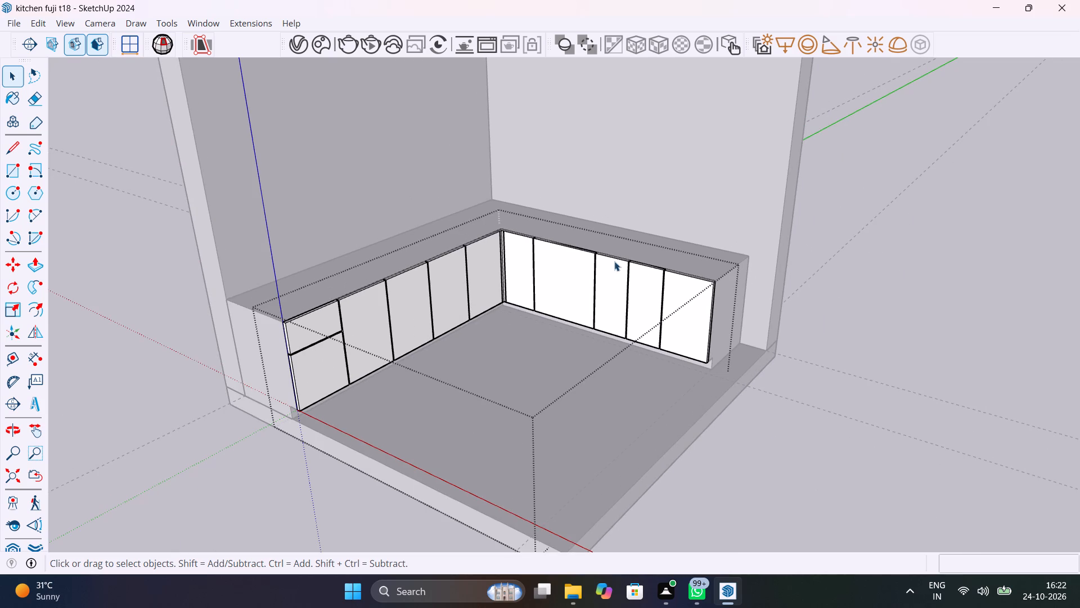
left_click(870, 269)
scroll(603, 279, "up", 15)
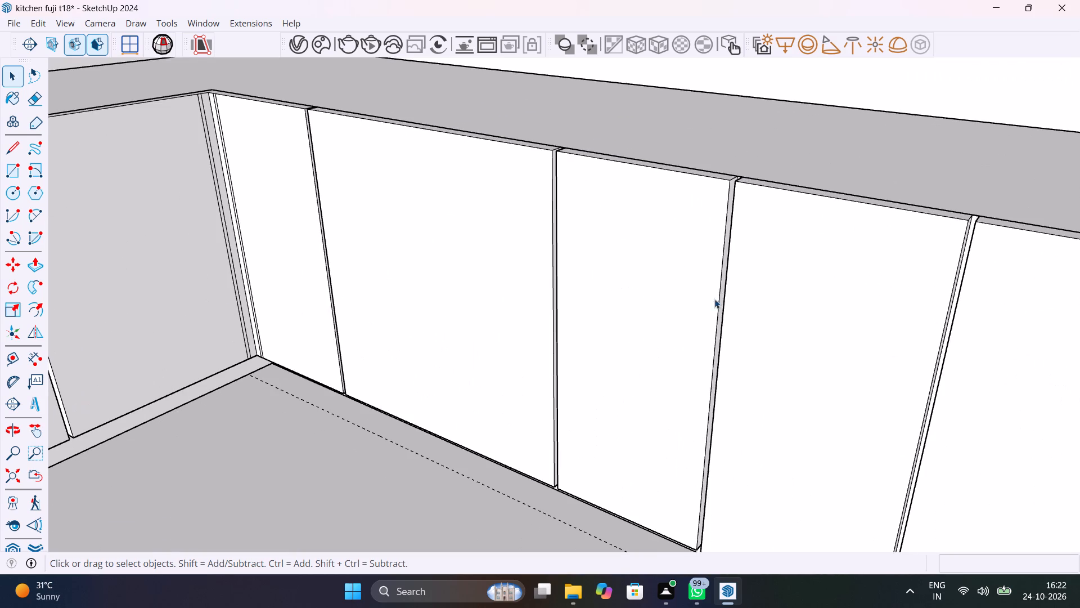
middle_click_drag(715, 298, 868, 323)
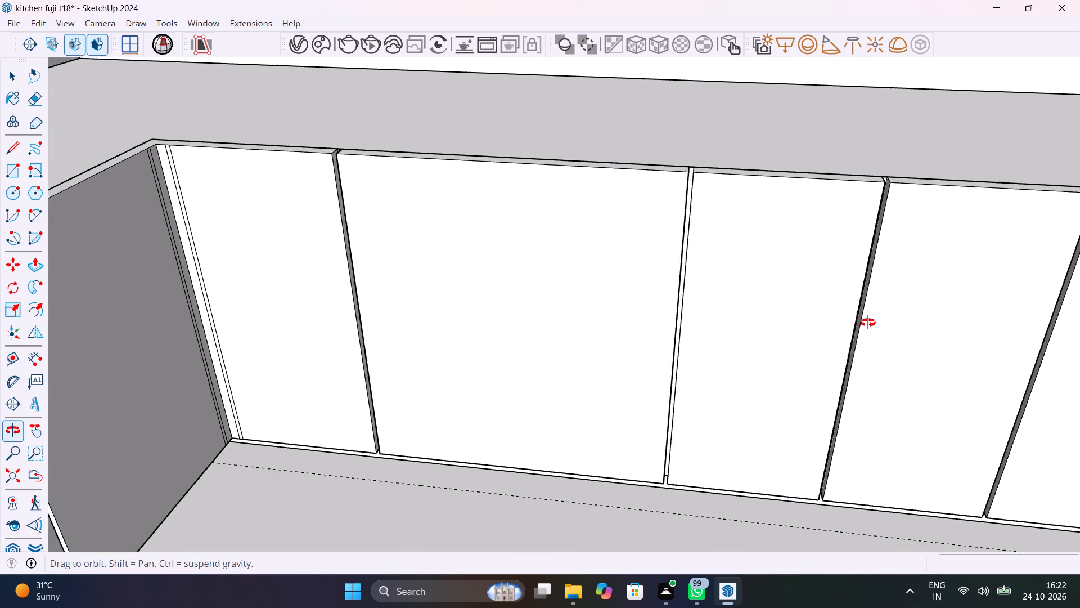
middle_click_drag(868, 323, 776, 312)
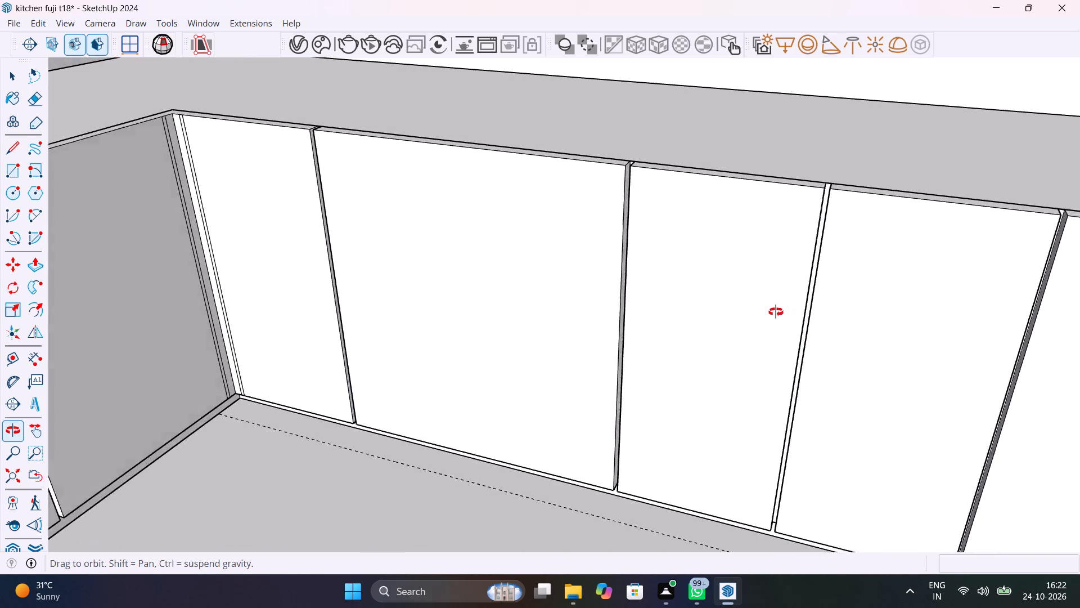
middle_click_drag(776, 312, 661, 297)
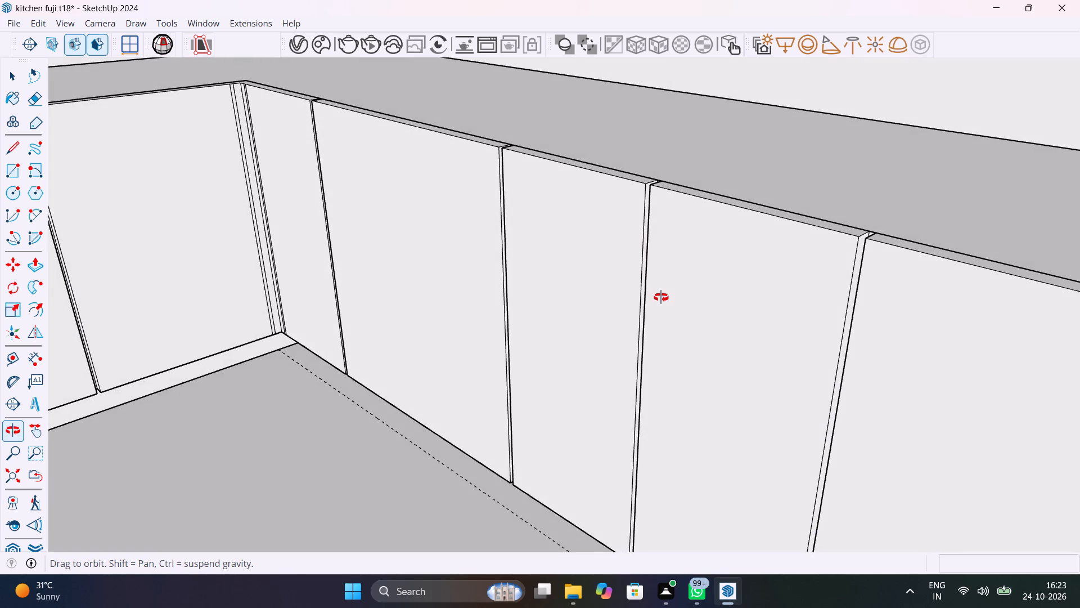
middle_click_drag(661, 297, 777, 333)
scroll(777, 334, "down", 9)
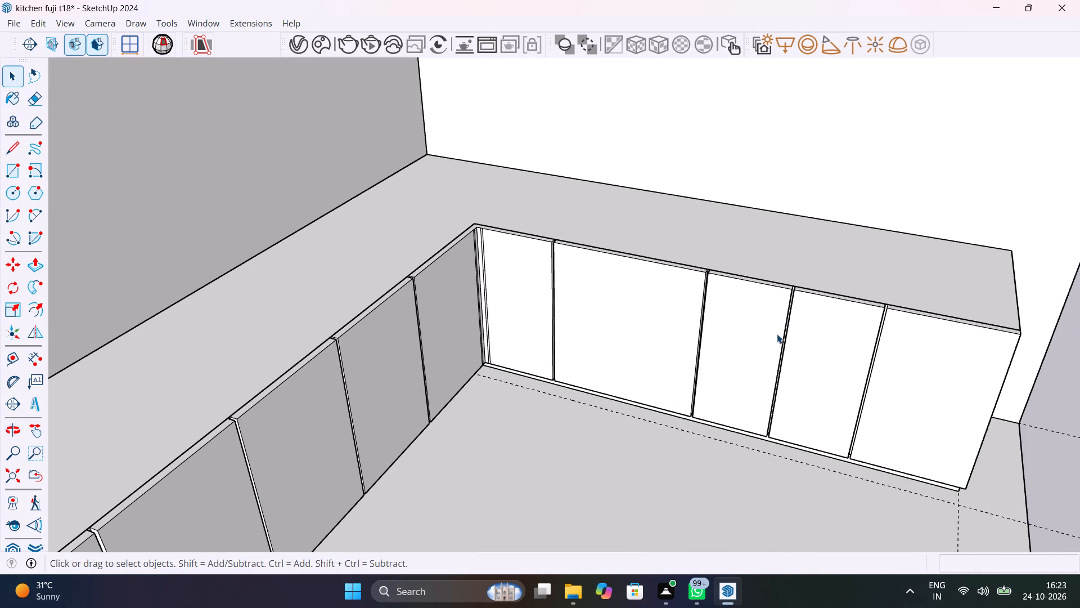
middle_click_drag(813, 347, 880, 318)
Open the nested group holding the cabinet fronts for editing.
scroll(814, 295, "up", 3)
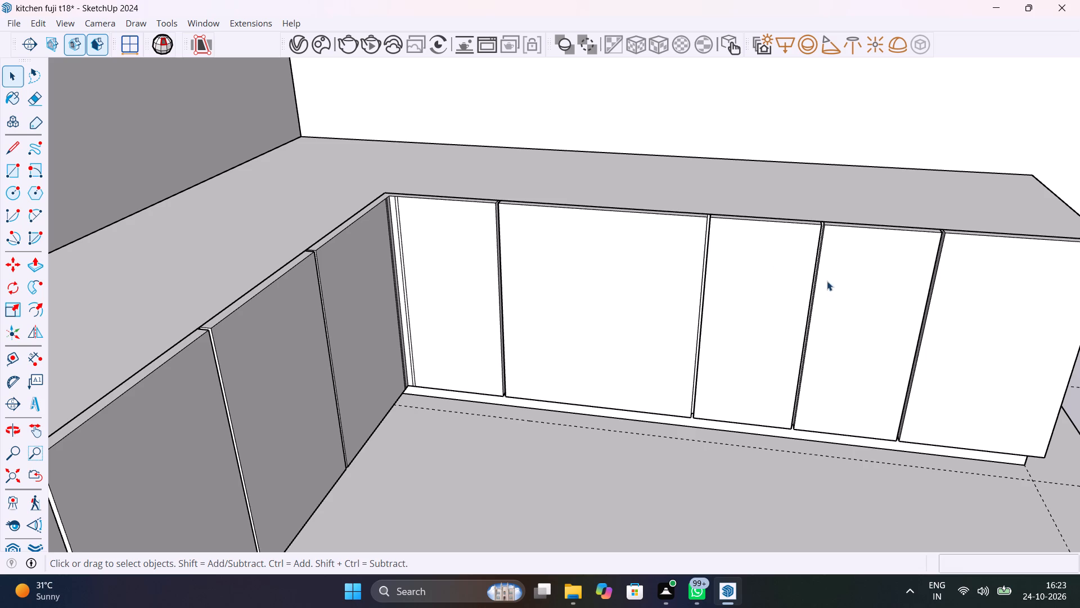
scroll(660, 234, "up", 5)
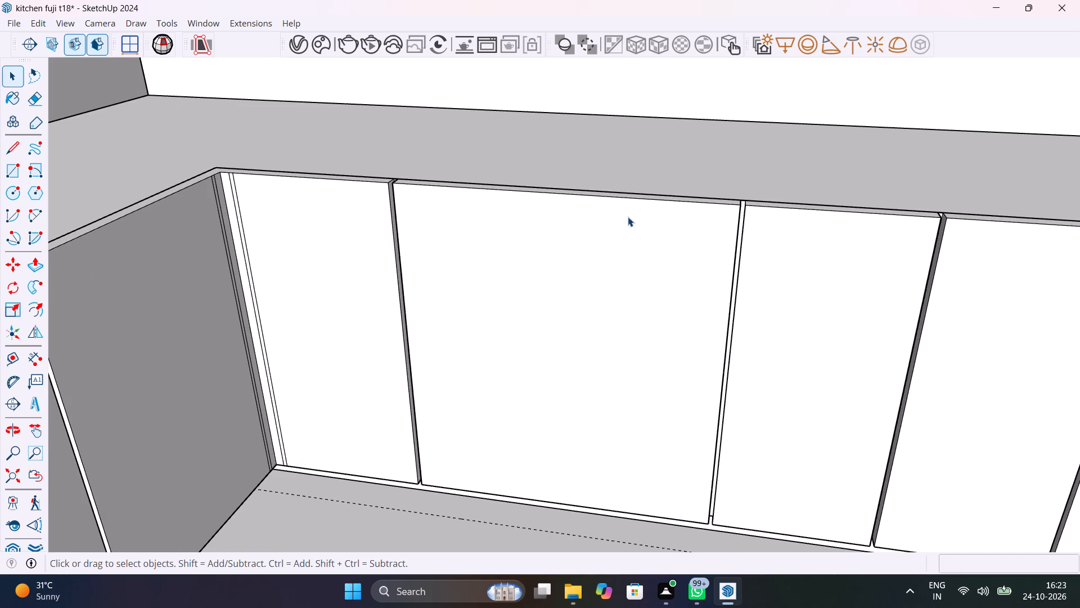
double_click(671, 227)
left_click(700, 204)
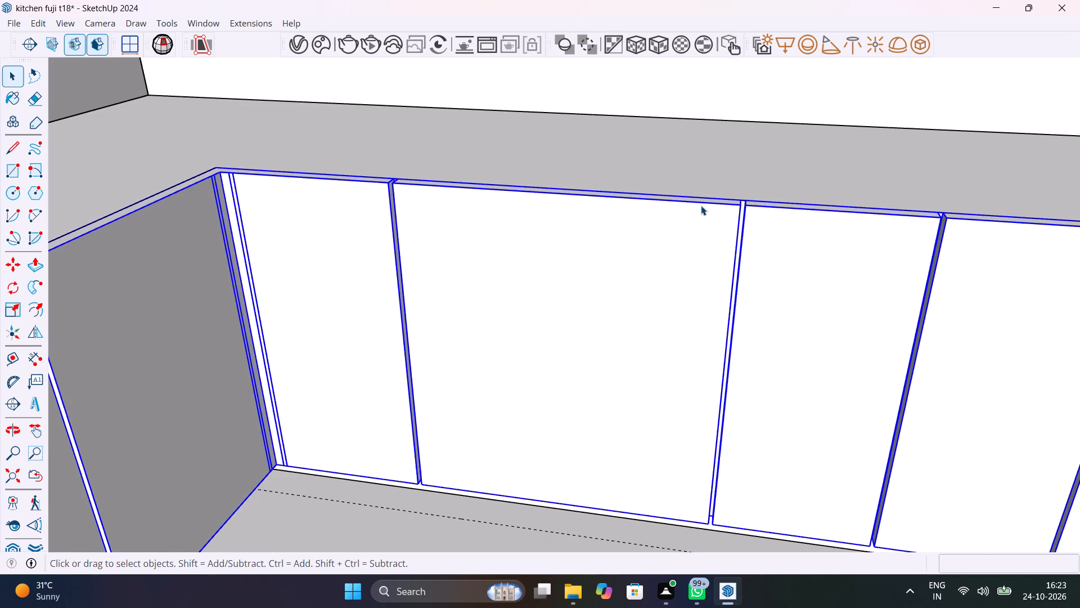
double_click(701, 205)
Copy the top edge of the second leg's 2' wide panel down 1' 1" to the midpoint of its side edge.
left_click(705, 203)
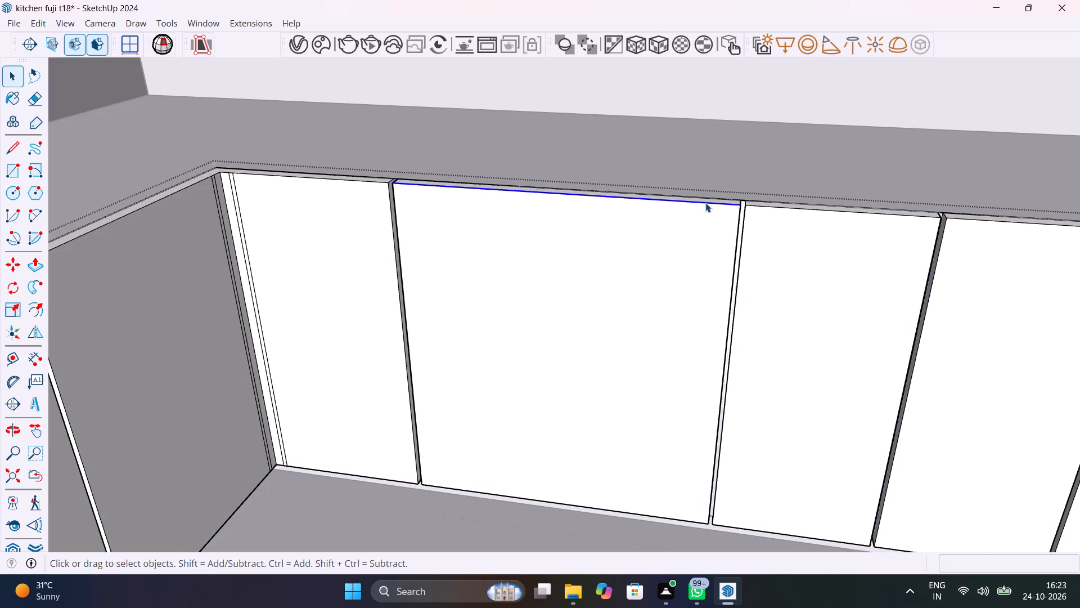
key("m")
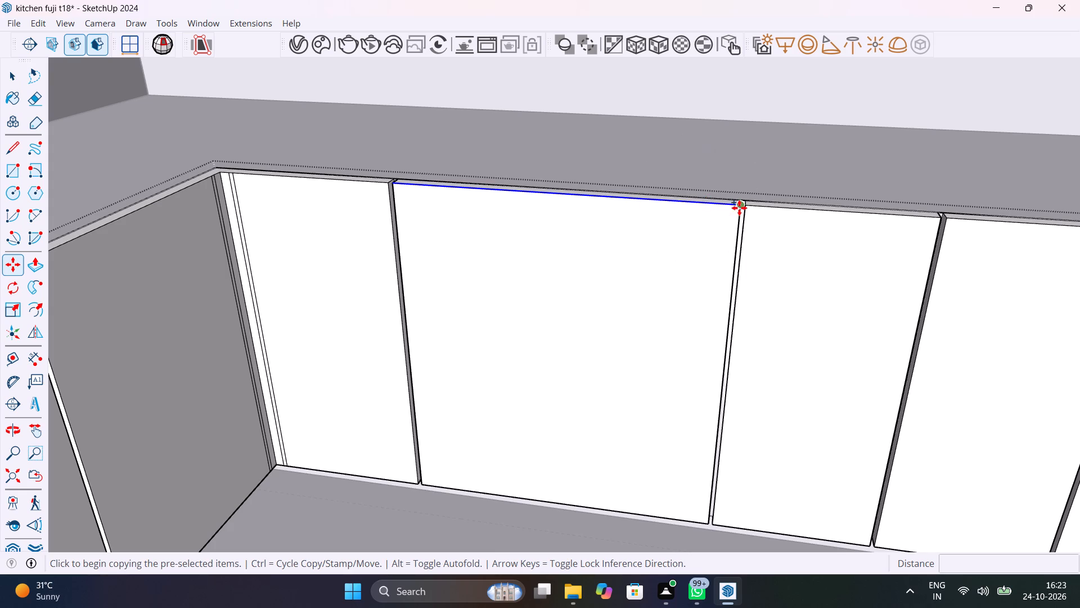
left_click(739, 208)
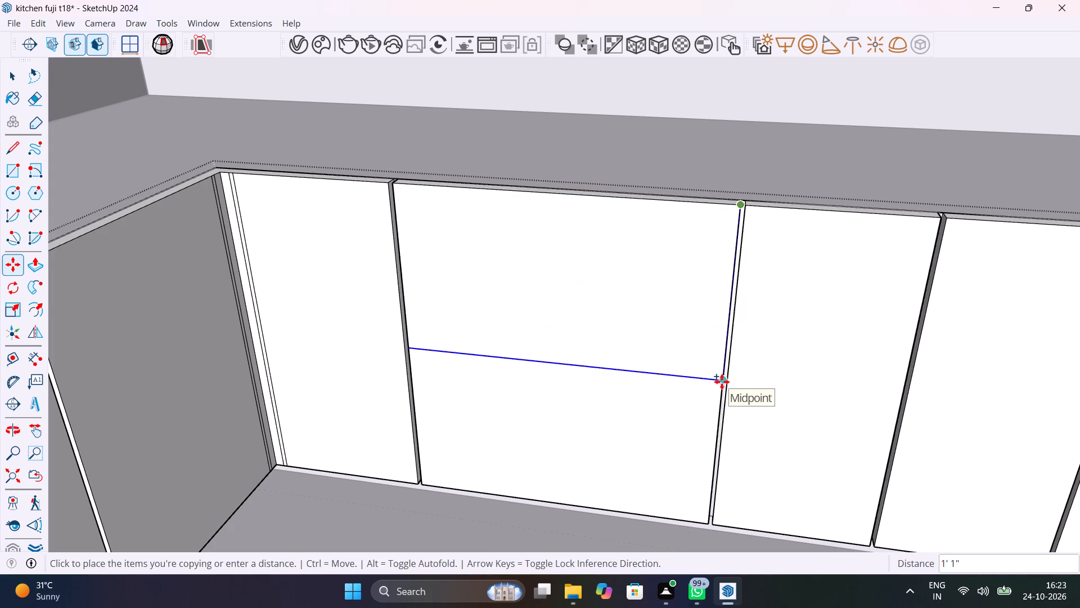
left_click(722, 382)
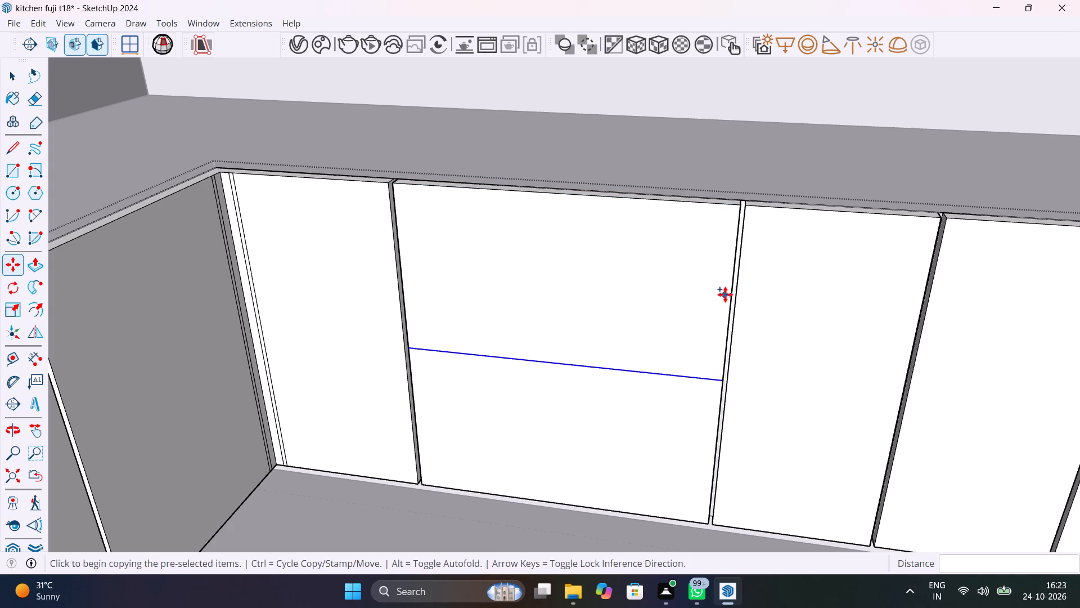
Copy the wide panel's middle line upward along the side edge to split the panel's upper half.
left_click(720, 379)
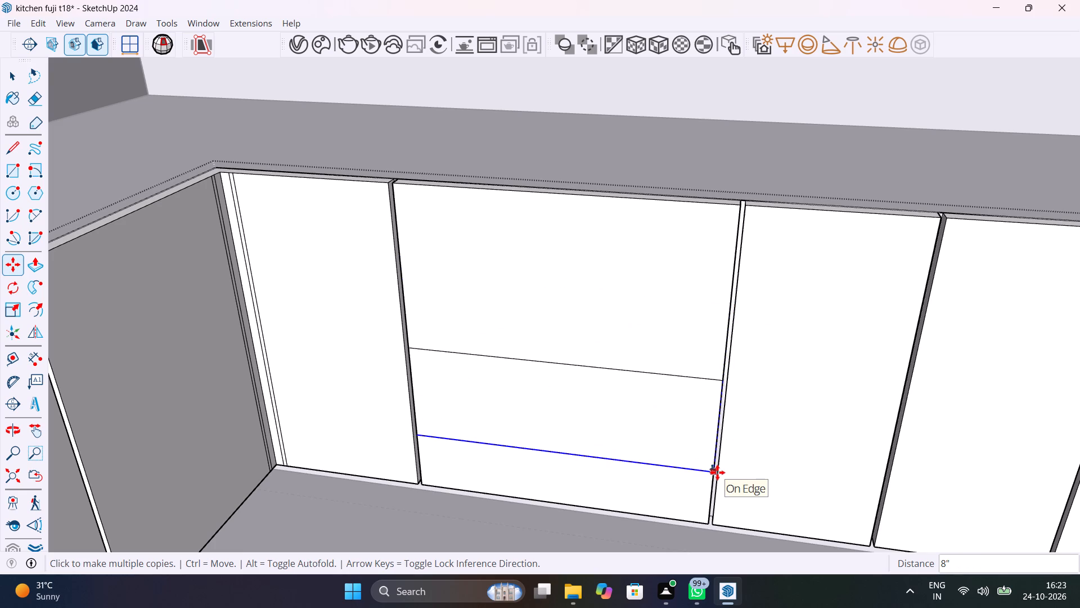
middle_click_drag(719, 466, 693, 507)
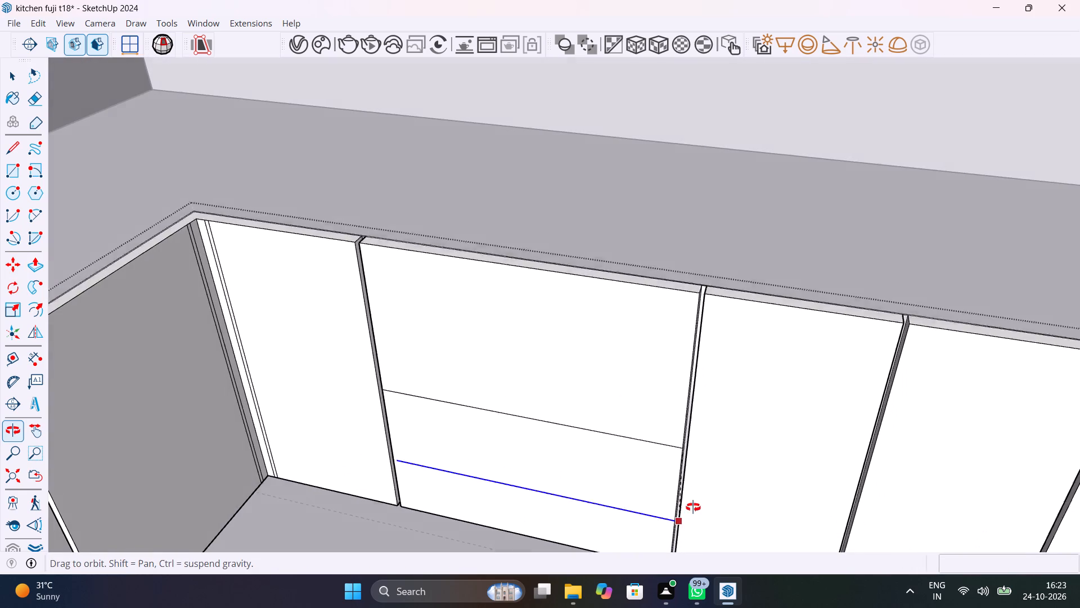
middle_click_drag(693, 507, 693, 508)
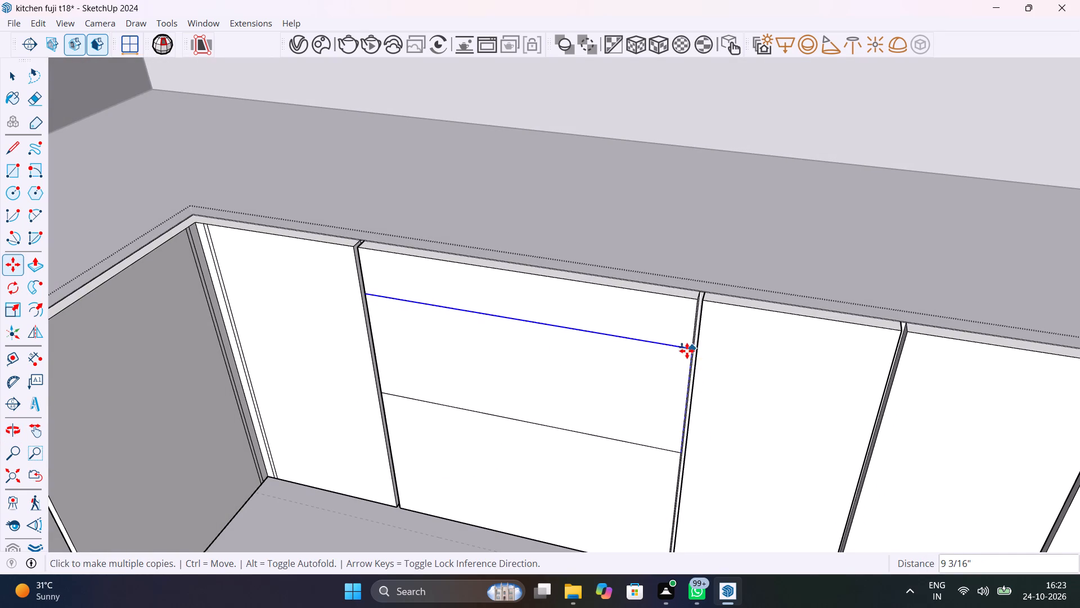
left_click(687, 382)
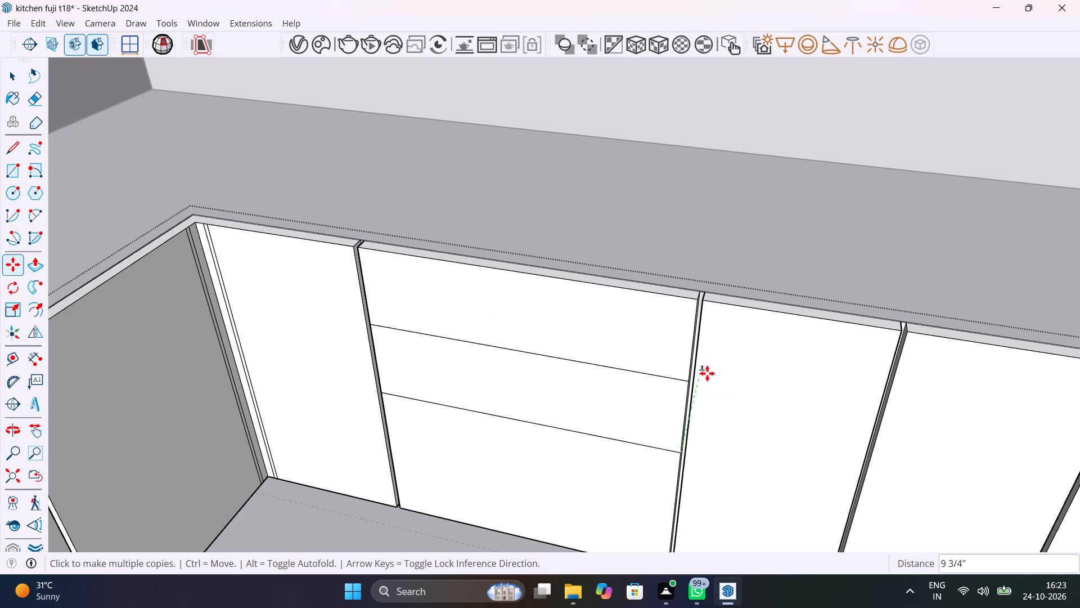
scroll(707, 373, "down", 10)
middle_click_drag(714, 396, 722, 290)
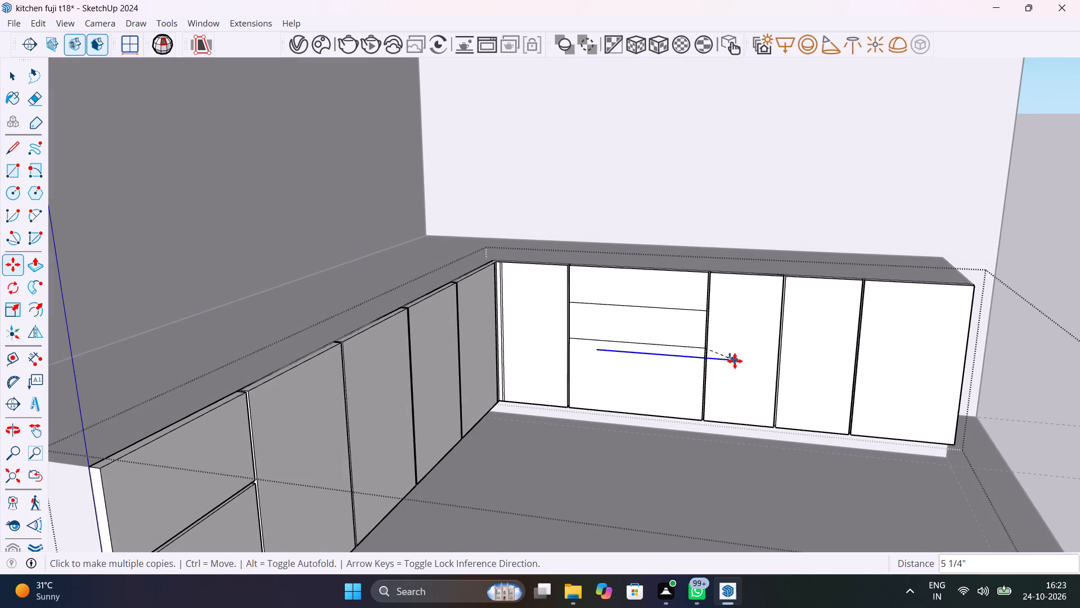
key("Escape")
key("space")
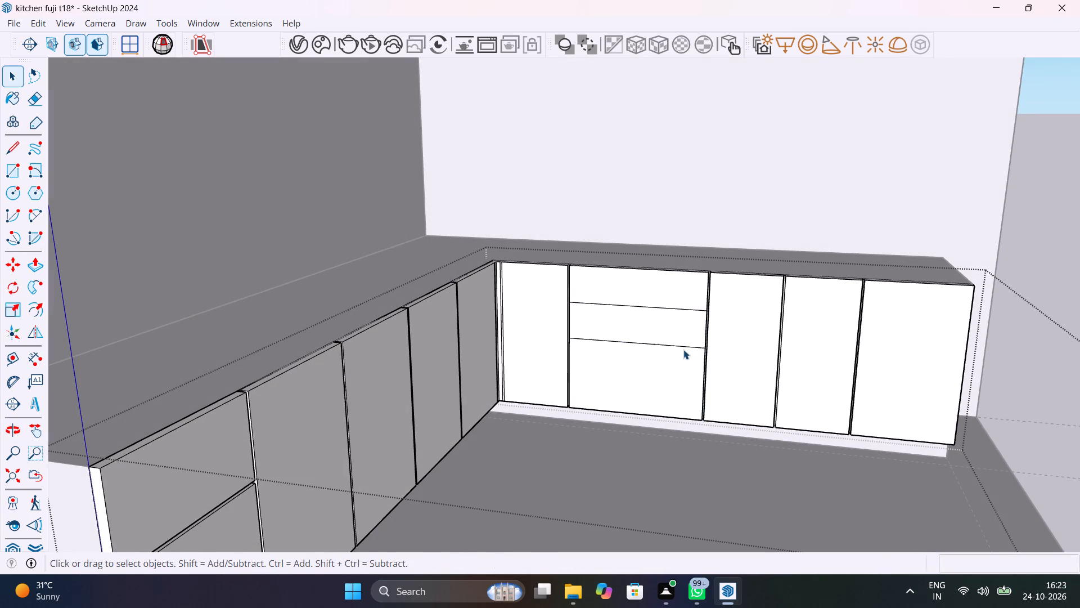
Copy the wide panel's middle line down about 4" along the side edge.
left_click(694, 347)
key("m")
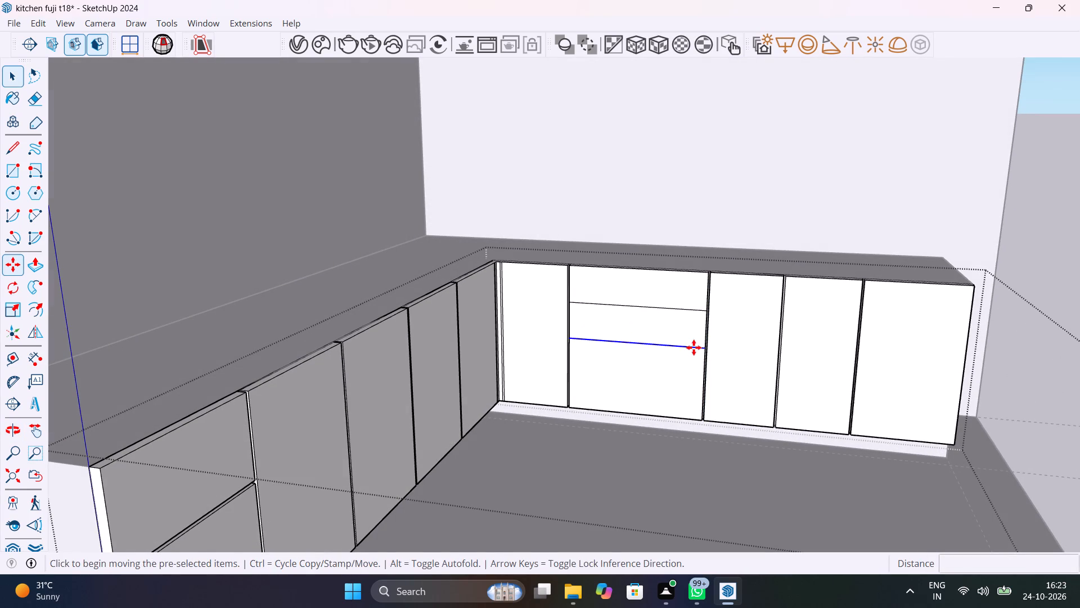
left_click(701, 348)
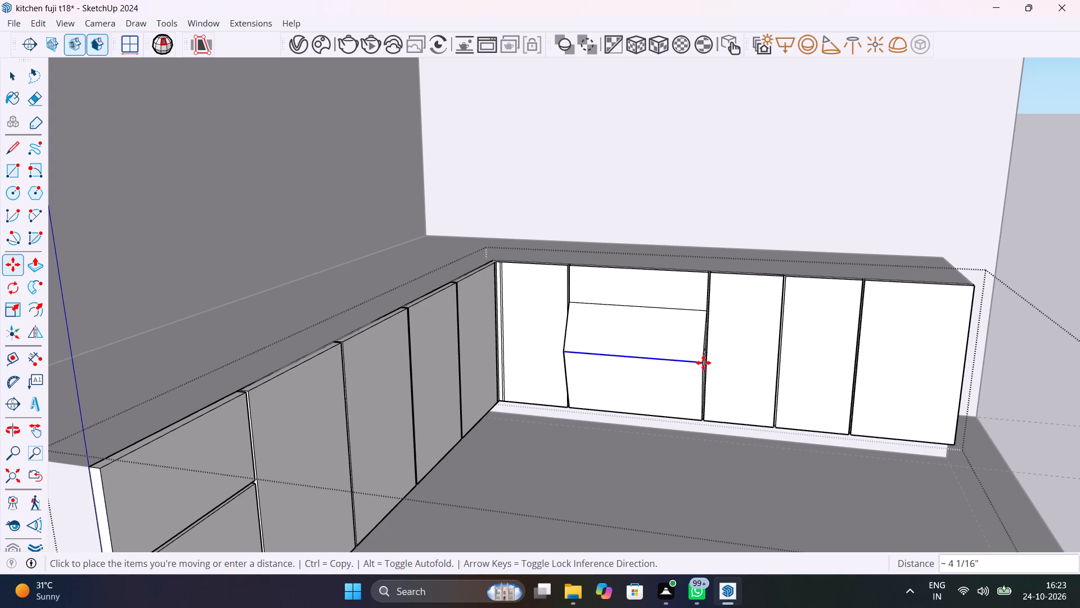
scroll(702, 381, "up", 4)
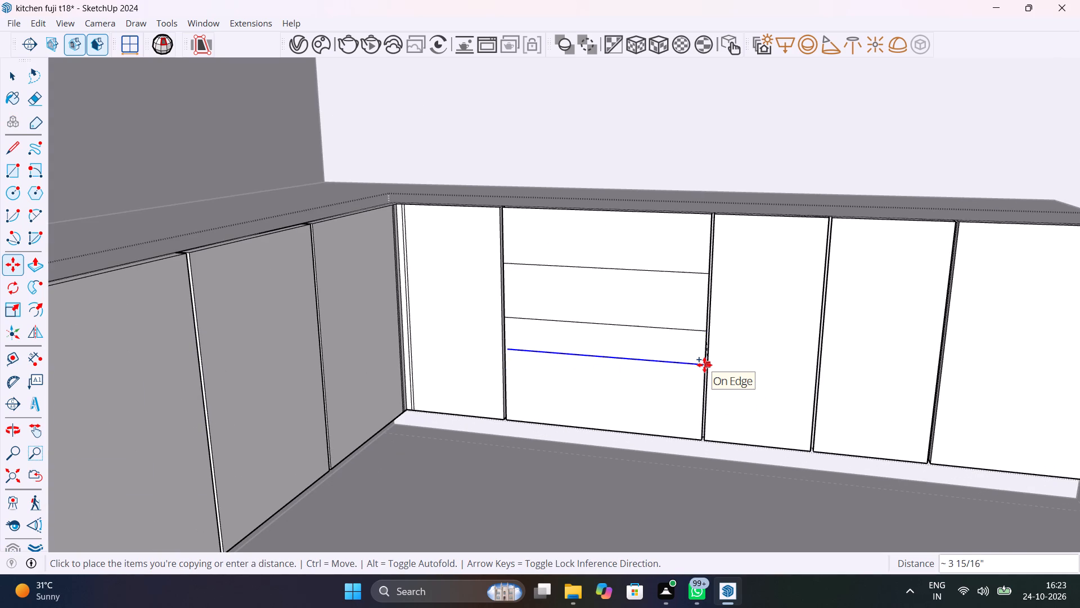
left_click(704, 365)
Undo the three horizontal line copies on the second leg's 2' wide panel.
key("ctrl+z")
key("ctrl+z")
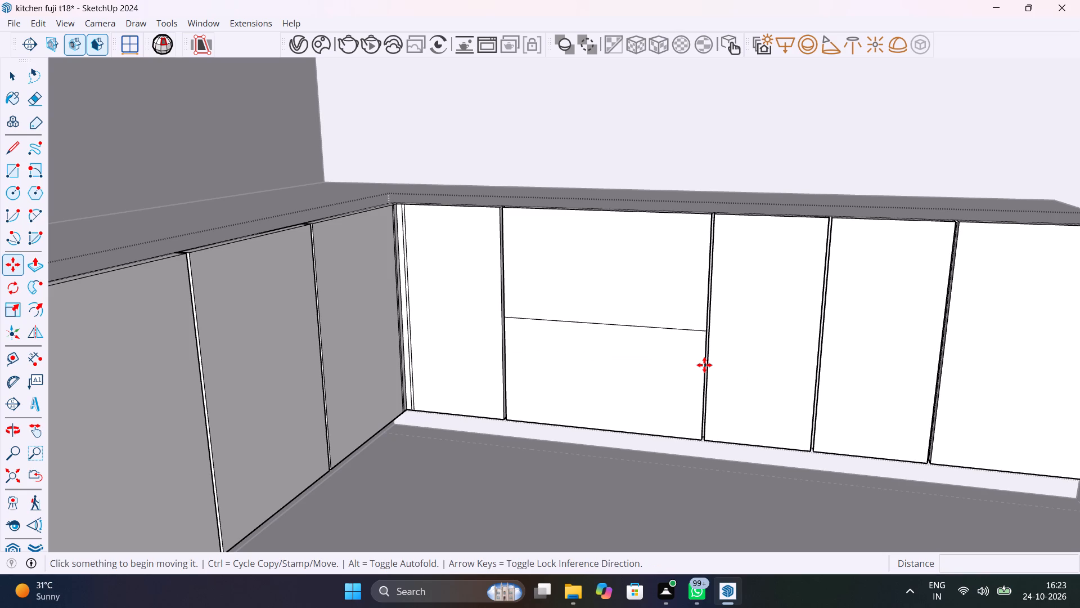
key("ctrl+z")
Copy the top edge of the second leg's 2' wide panel down 9".
key("space")
left_click(699, 213)
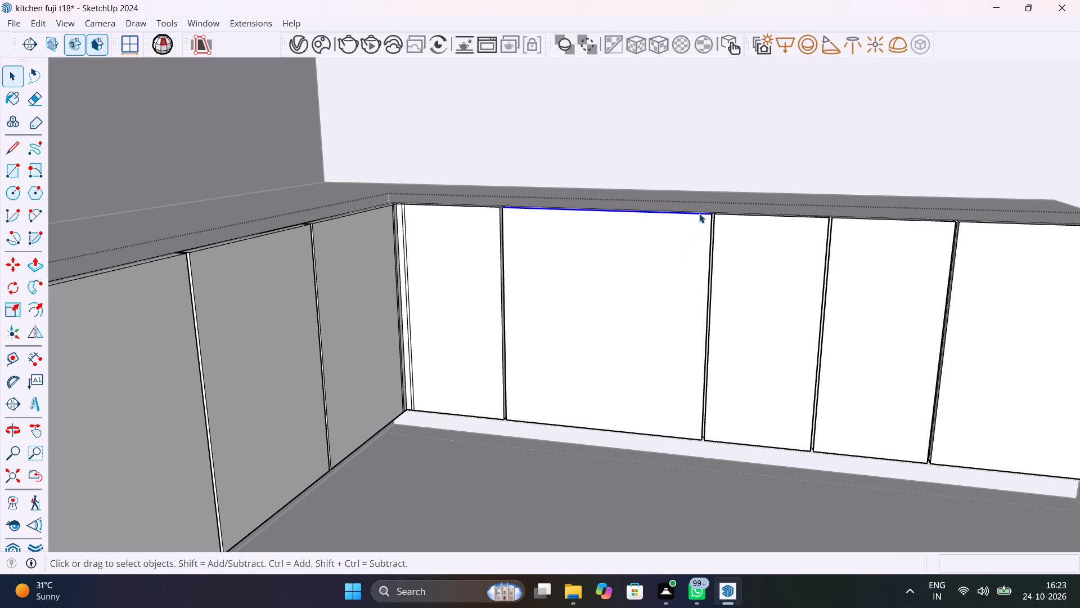
key("m")
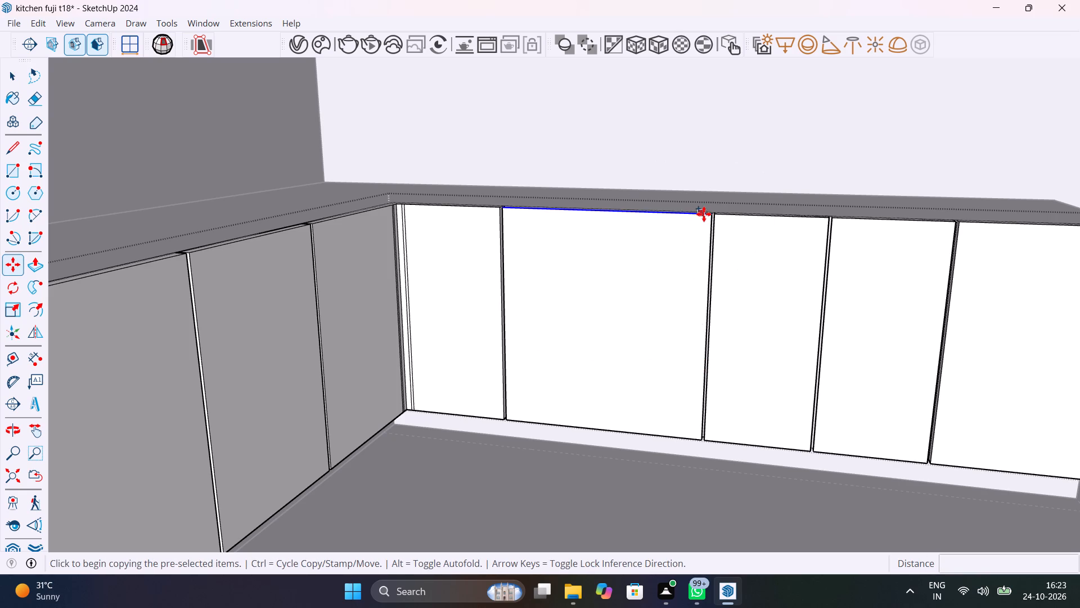
left_click(710, 214)
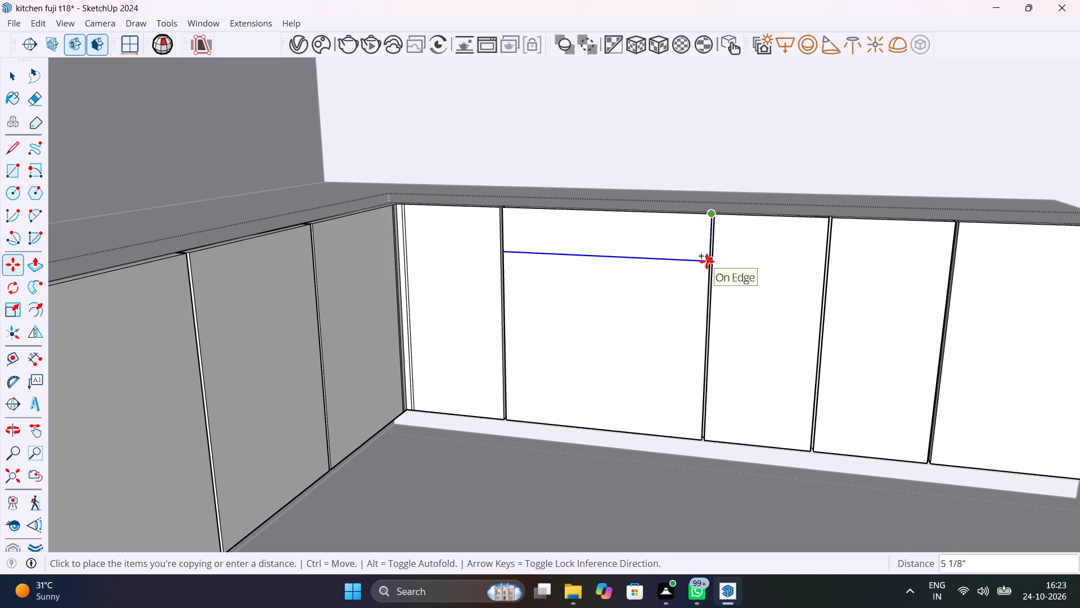
type("9\"")
key("Return")
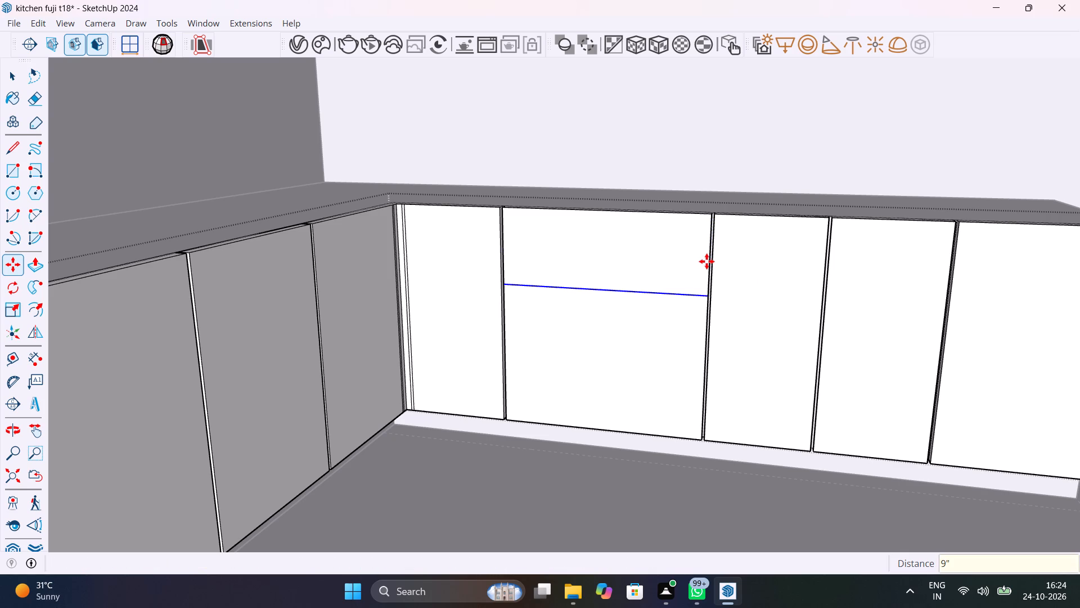
Copy the wide panel's new horizontal line down 6" to mark a second division.
left_click(705, 297)
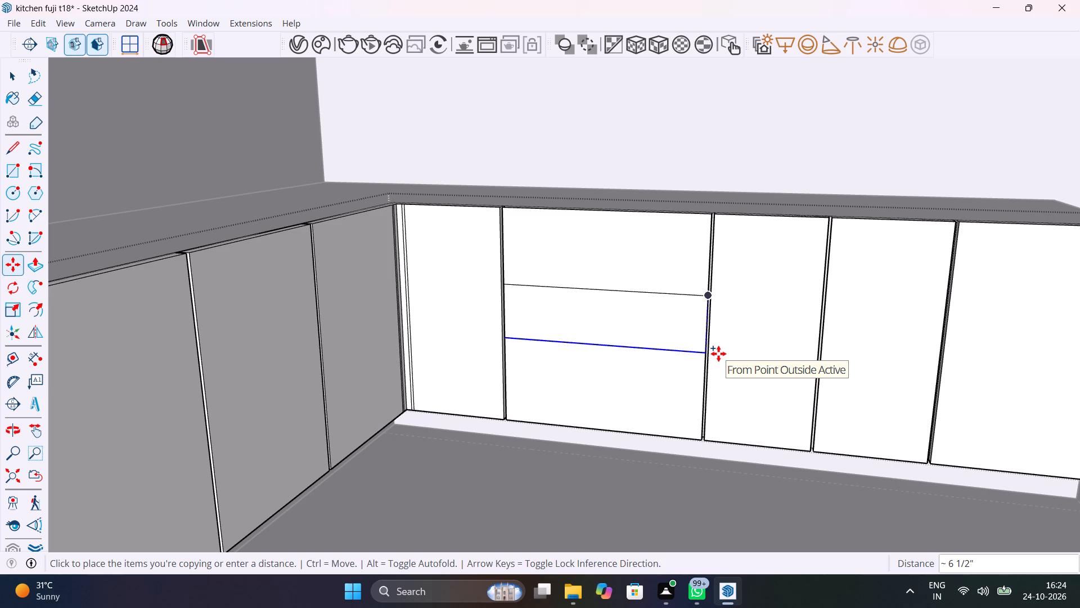
type("6'")
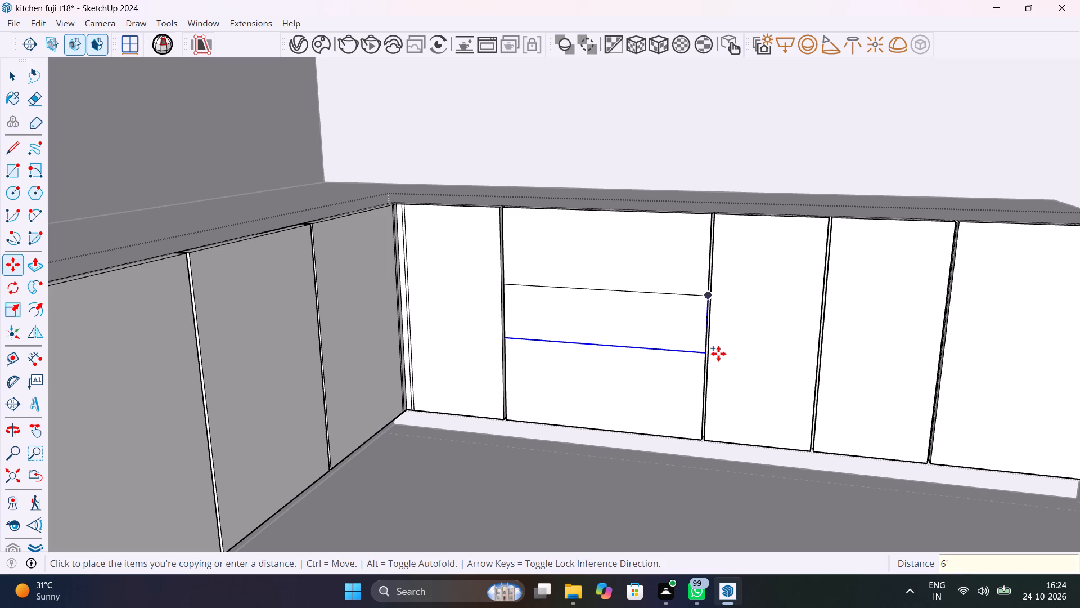
key("BackSpace")
key("shift+quotedbl")
key("Return")
Copy both horizontal division lines of the wide panel upward 4 mm.
scroll(718, 354, "down", 5)
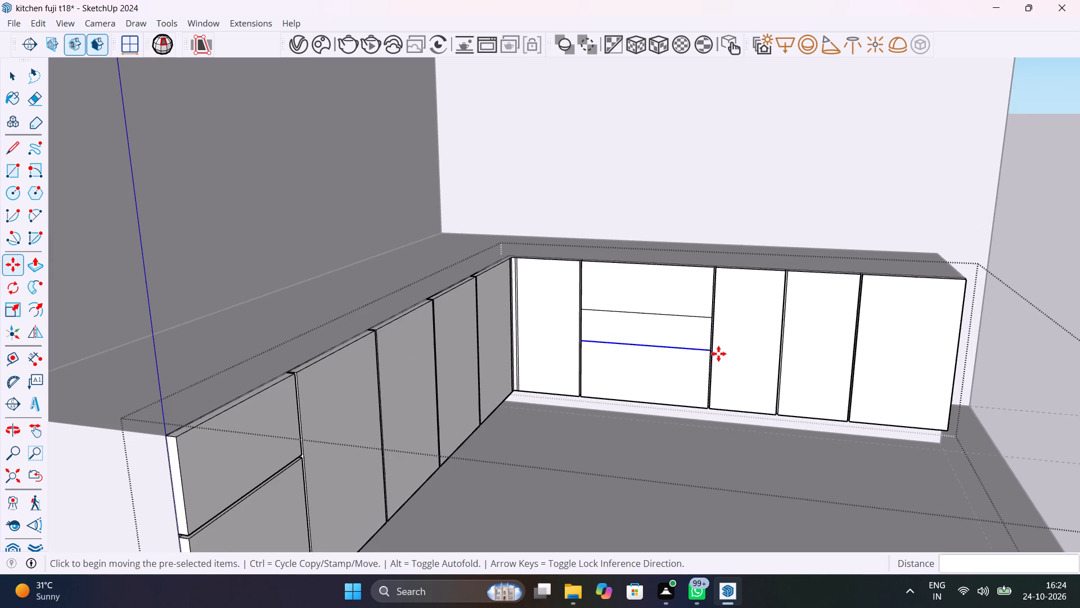
middle_click_drag(731, 358, 690, 388)
scroll(655, 336, "up", 9)
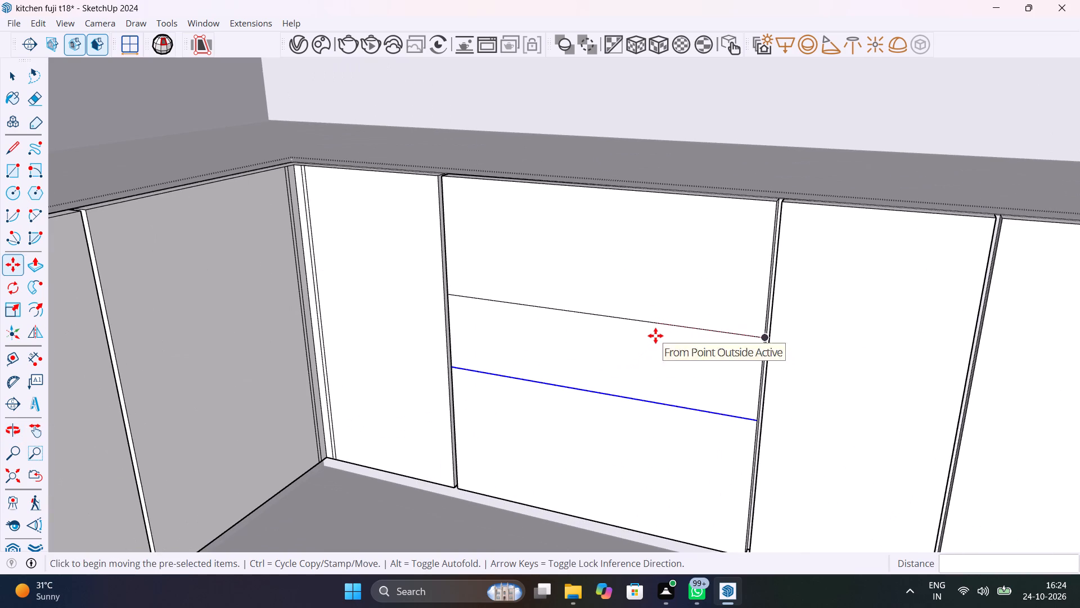
key("space")
left_click(699, 328)
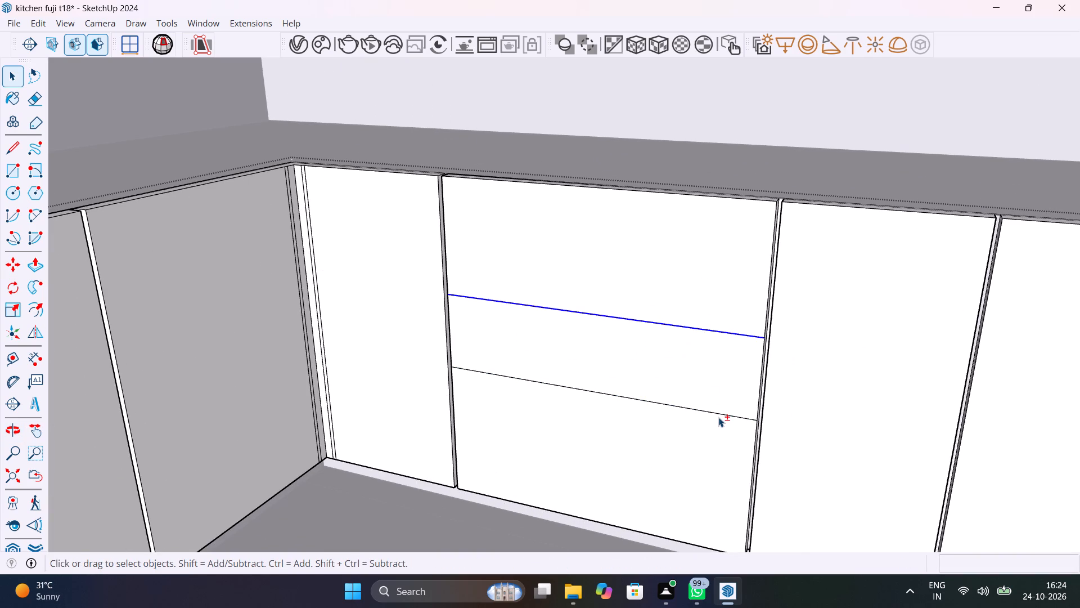
left_click(718, 417, "shift")
key("m")
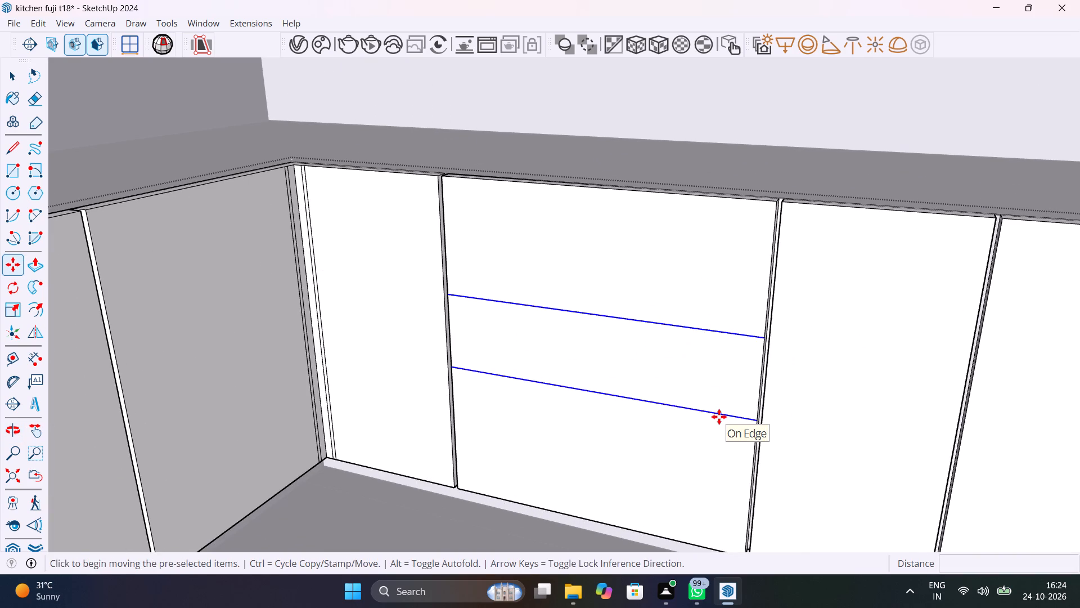
left_click(765, 340)
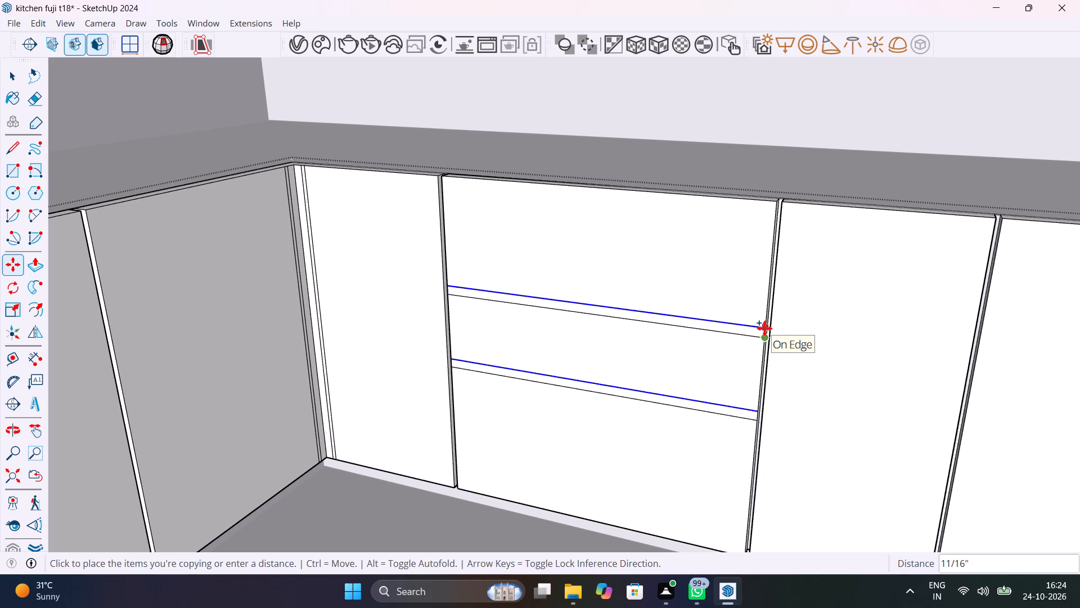
key("8")
key("BackSpace")
key("m")
key("BackSpace")
type("4mm")
key("Return")
Copy the two upper offset lines down 8 mm to form the gap strips between the drawer fronts.
scroll(764, 328, "up", 8)
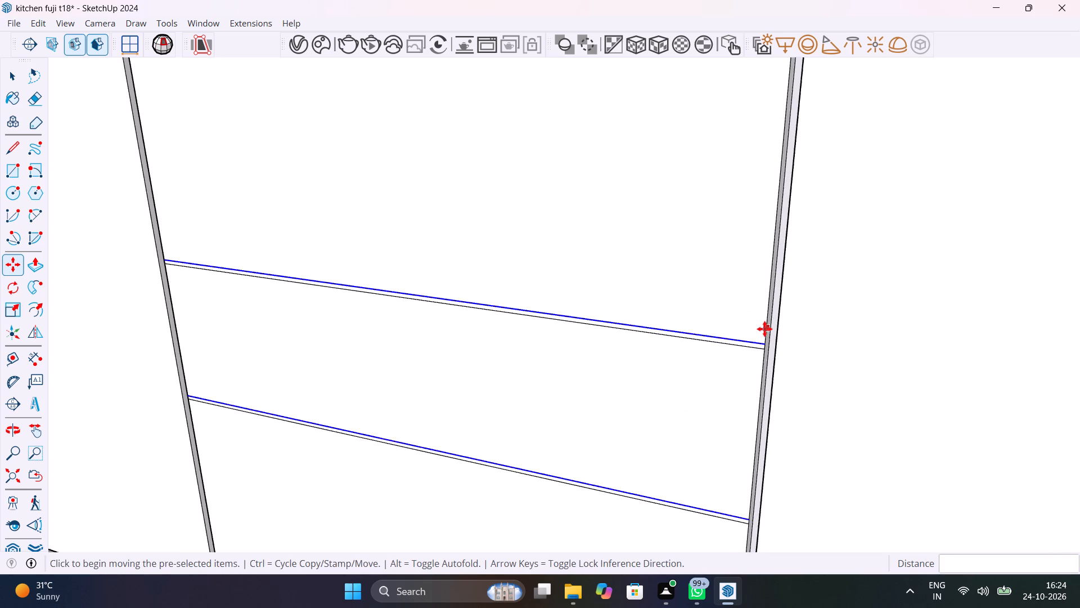
left_click(766, 344)
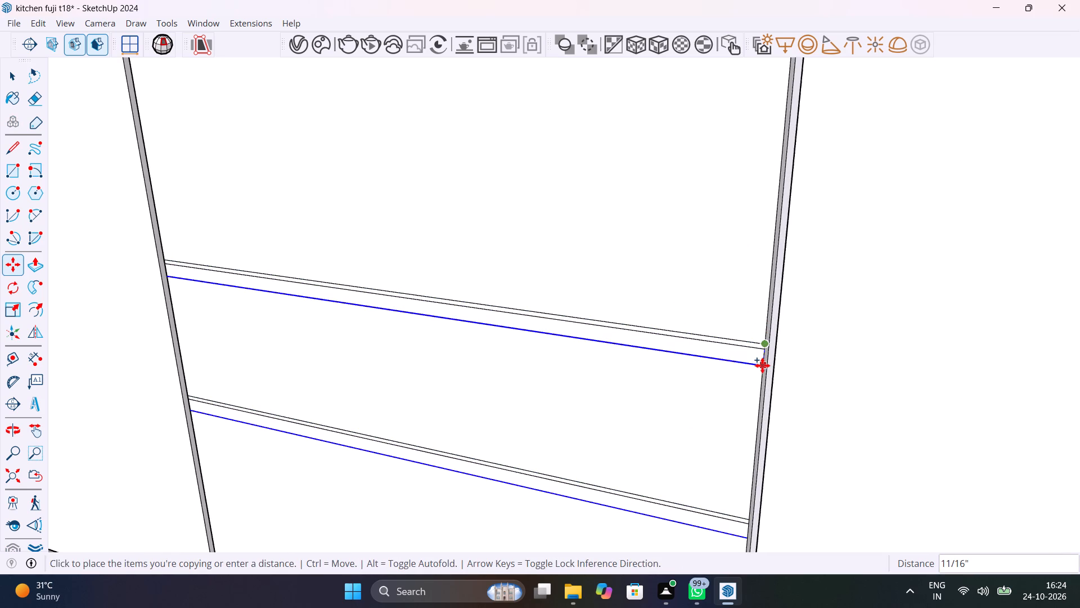
key("8")
type("mm")
key("Return")
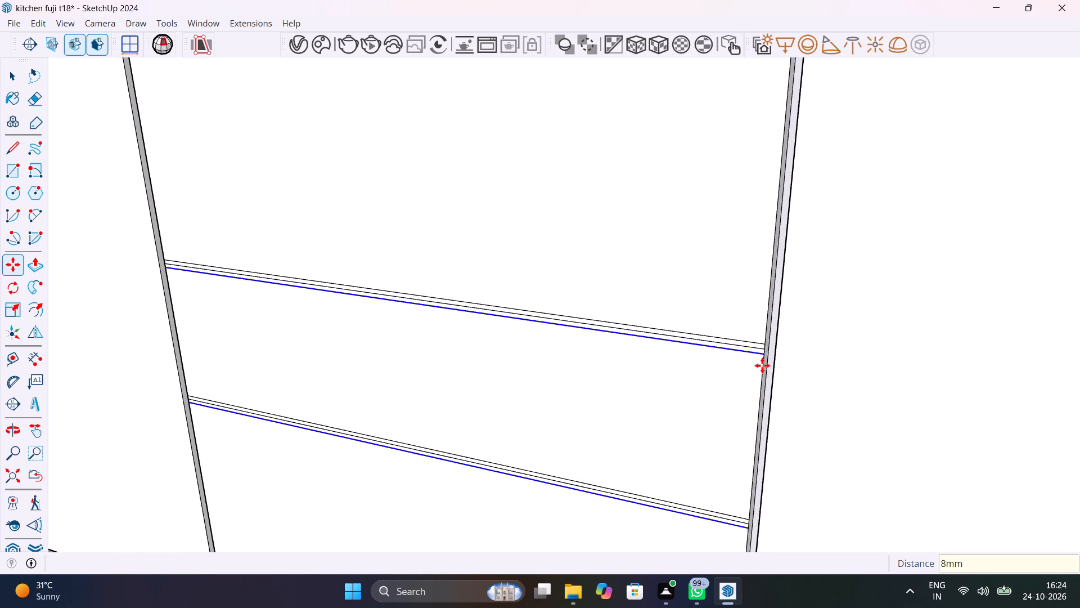
Delete the original centre line inside each of the wide panel's two gap strips.
key("space")
scroll(762, 365, "up", 5)
left_click(746, 334)
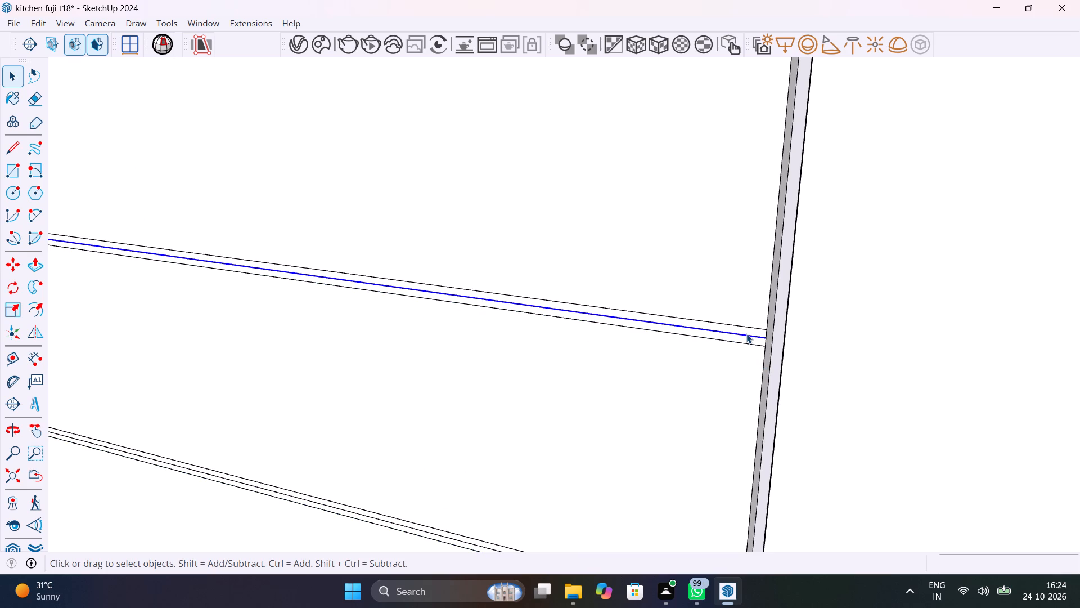
key("Delete")
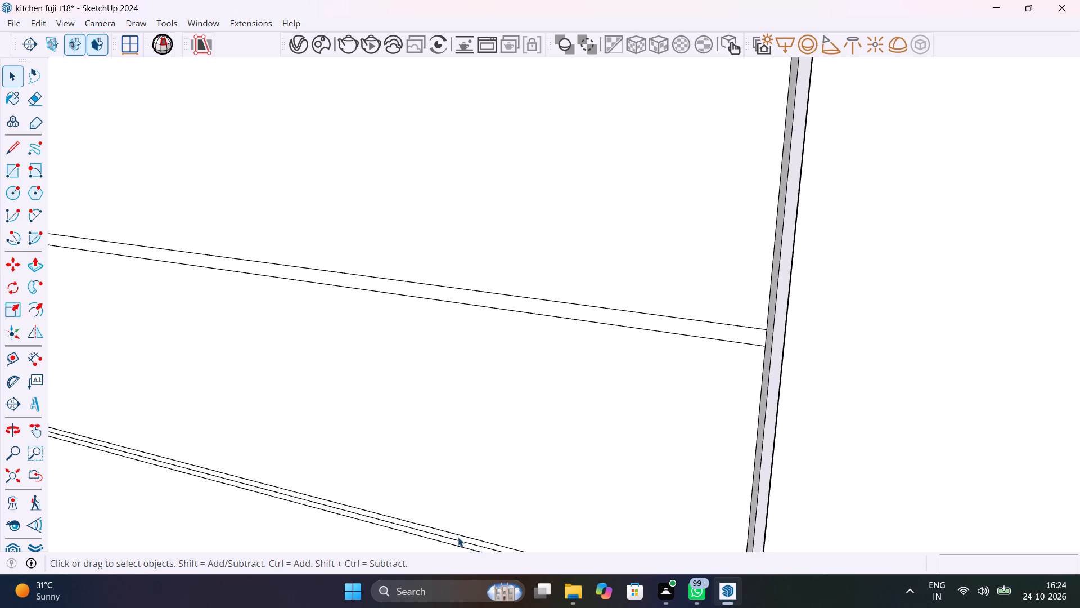
left_click(460, 540)
key("Delete")
Push the wide panel's upper 8 mm gap strip inward 1" to match the vertical gap's depth.
scroll(509, 489, "down", 10)
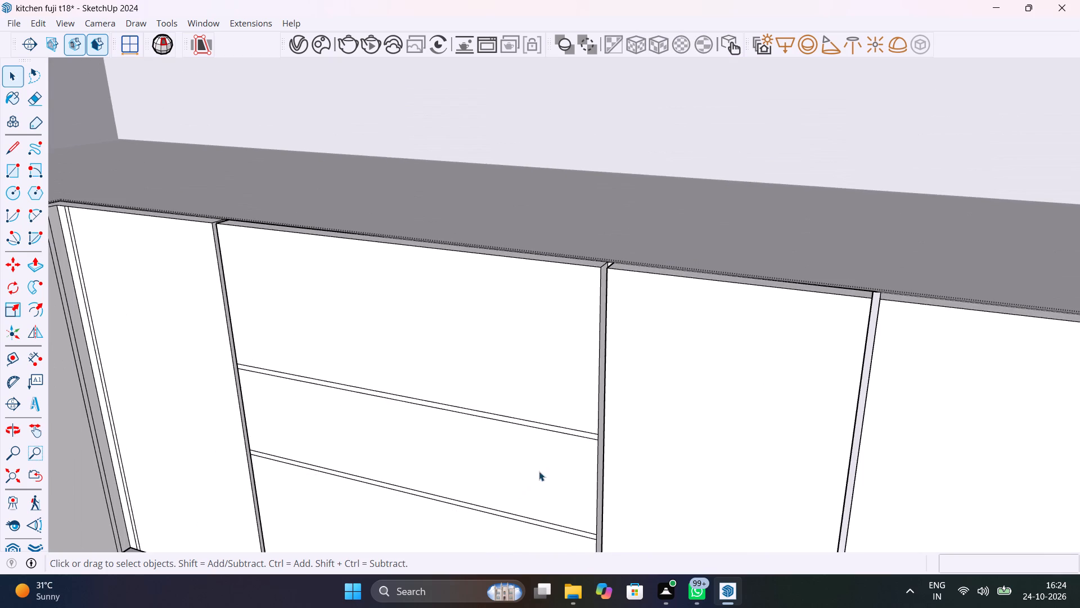
middle_click_drag(587, 440, 659, 403)
scroll(659, 404, "up", 5)
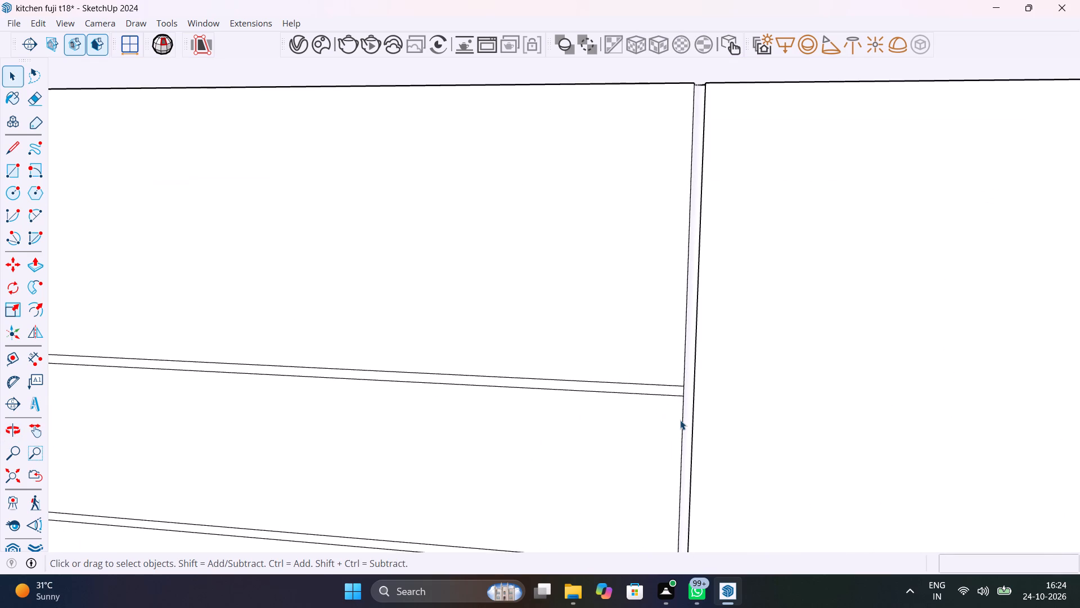
key("p")
scroll(675, 386, "up", 3)
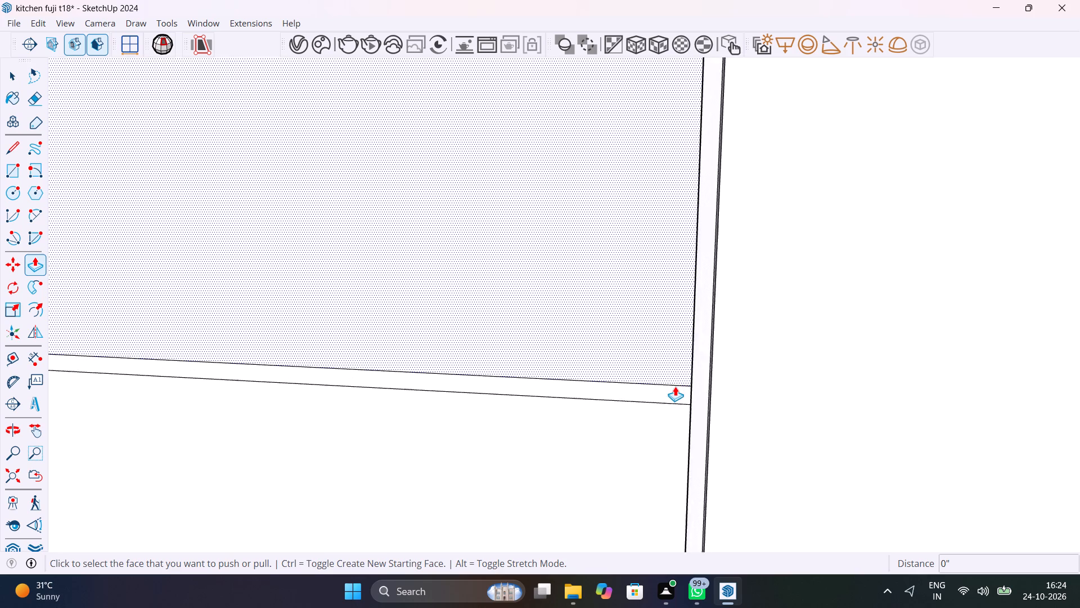
scroll(675, 386, "up", 6)
left_click(671, 395)
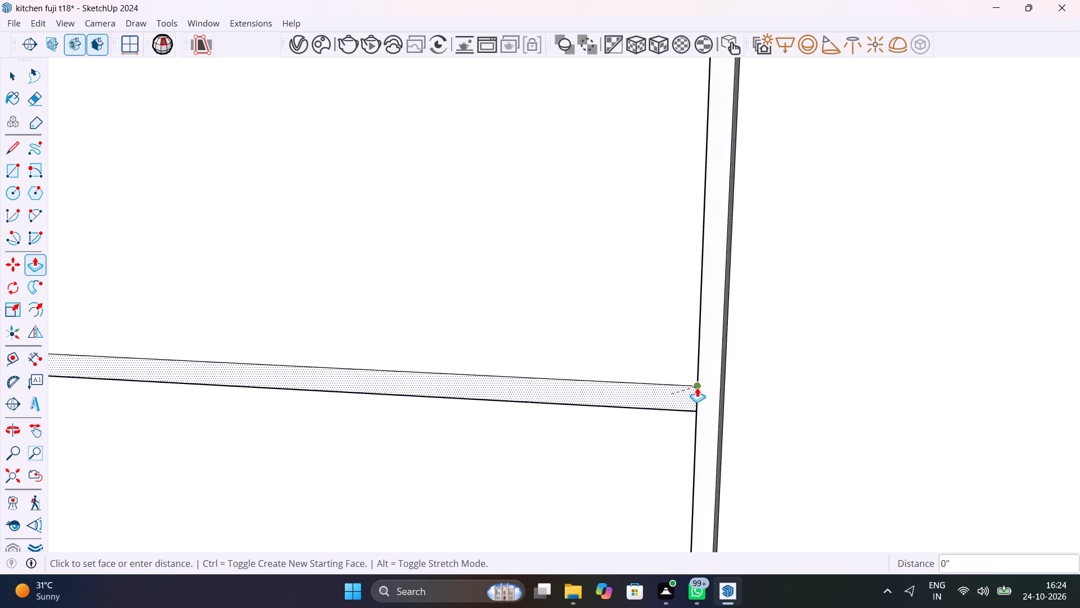
middle_click_drag(681, 386, 485, 407)
scroll(646, 408, "down", 15)
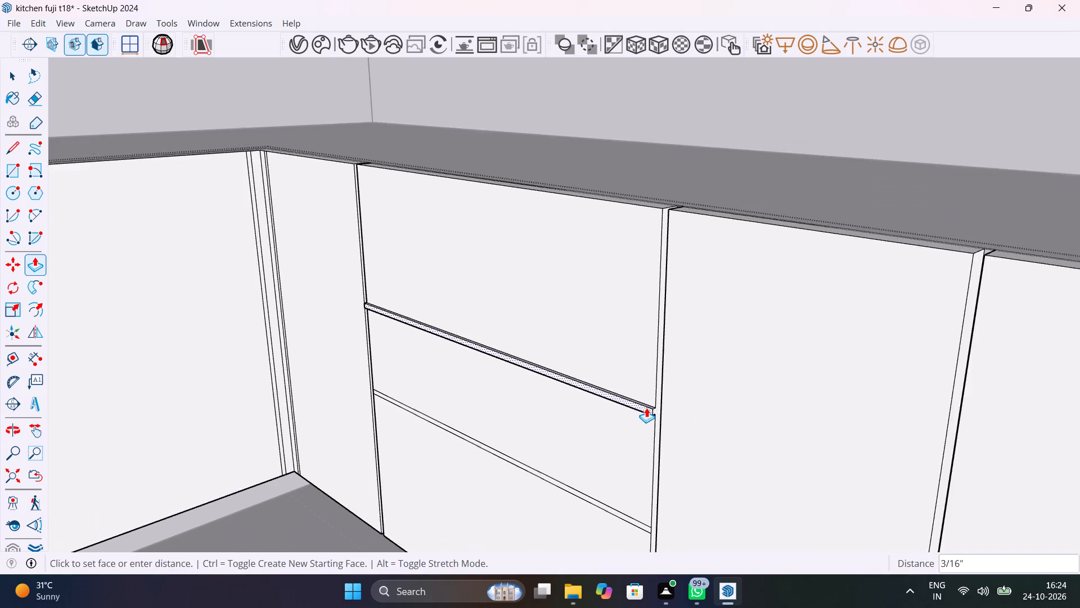
scroll(646, 408, "down", 5)
scroll(663, 301, "up", 8)
middle_click_drag(667, 303, 726, 397)
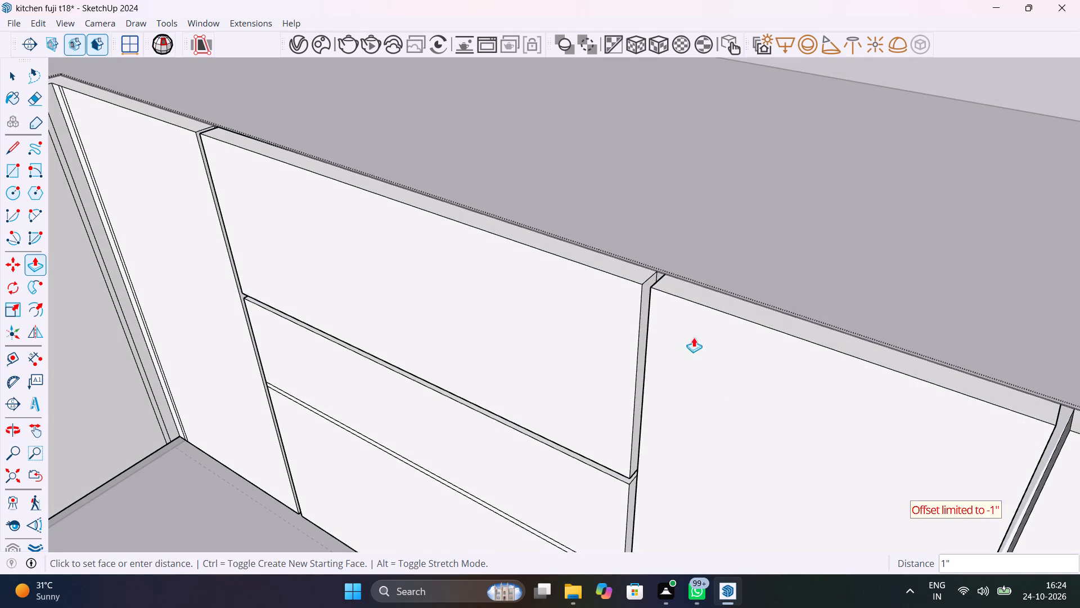
scroll(661, 270, "up", 9)
left_click(661, 278)
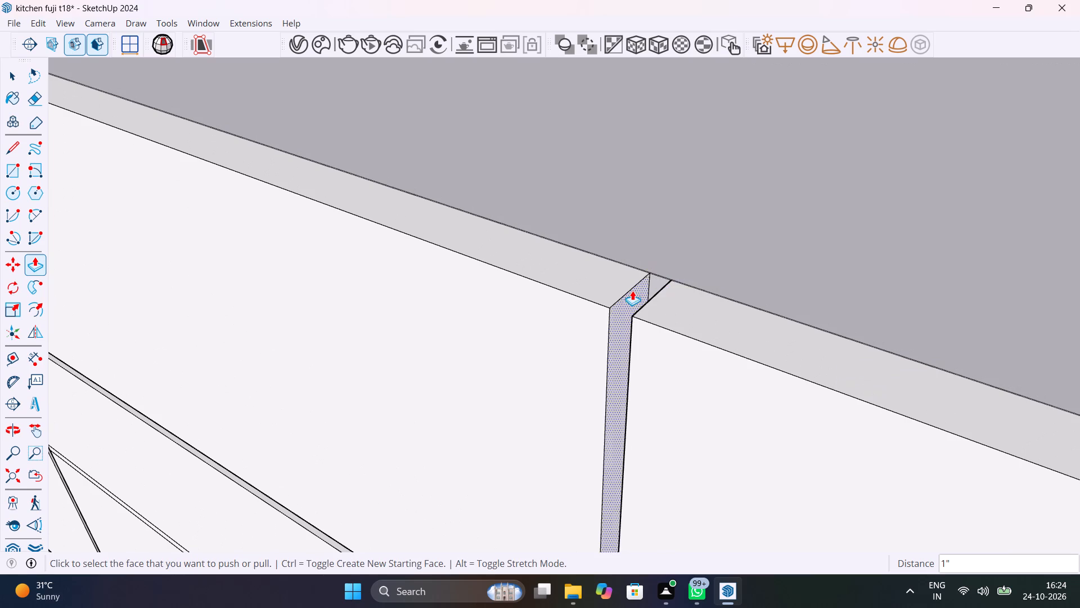
Push the wide panel's lower 8 mm gap strip inward by the same 1".
scroll(632, 289, "down", 19)
scroll(616, 439, "up", 12)
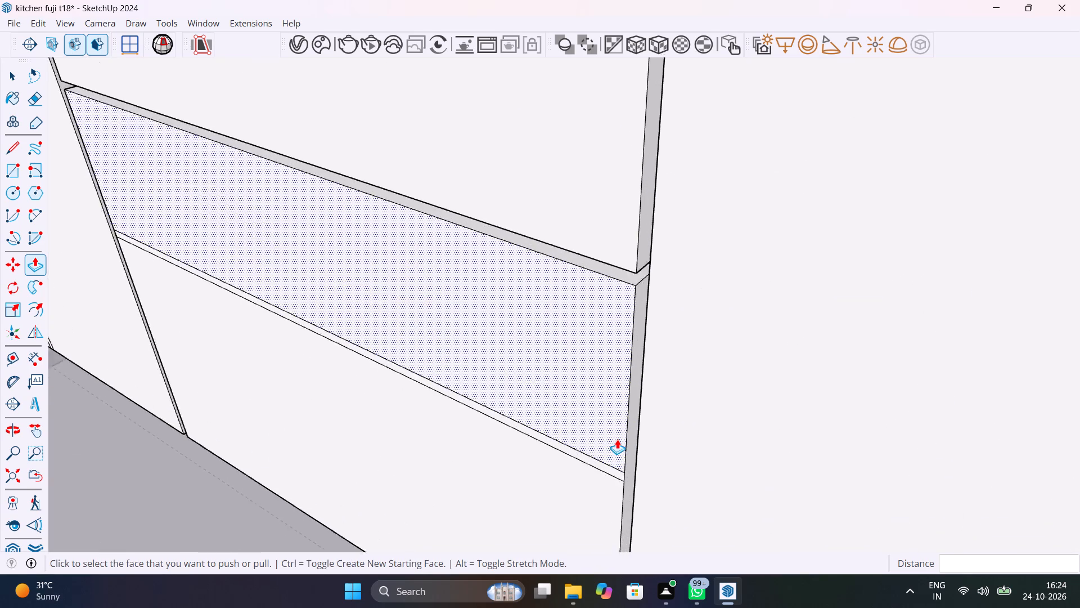
scroll(617, 439, "up", 2)
double_click(616, 486)
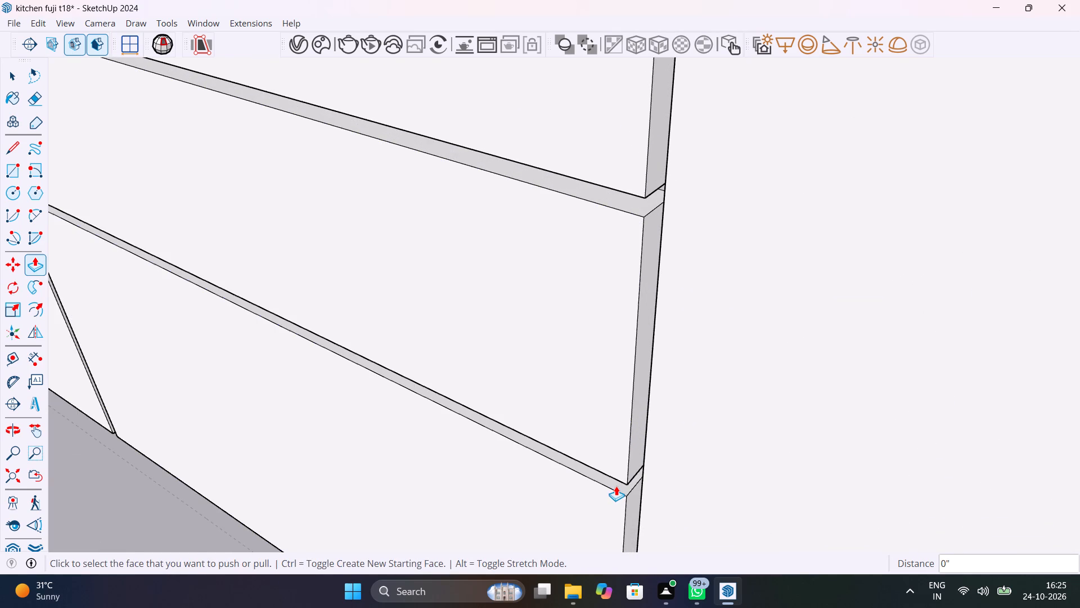
Check the recessed drawer gaps, leave the counter's editing mode and bring both legs of the L into view.
scroll(616, 486, "down", 13)
middle_click_drag(636, 481, 679, 384)
scroll(665, 393, "up", 8)
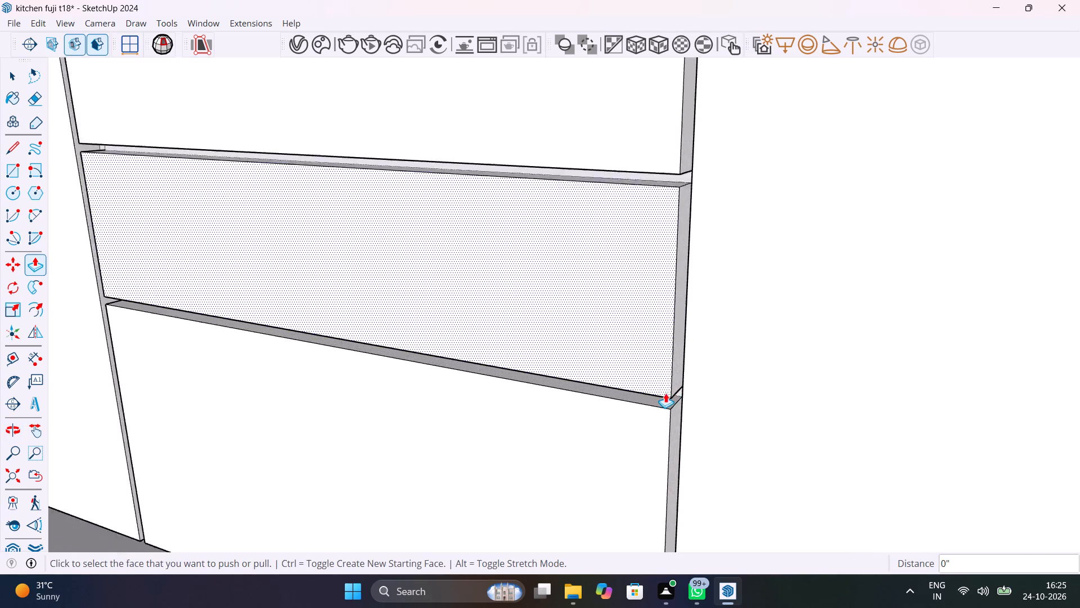
scroll(665, 393, "up", 6)
middle_click(681, 397)
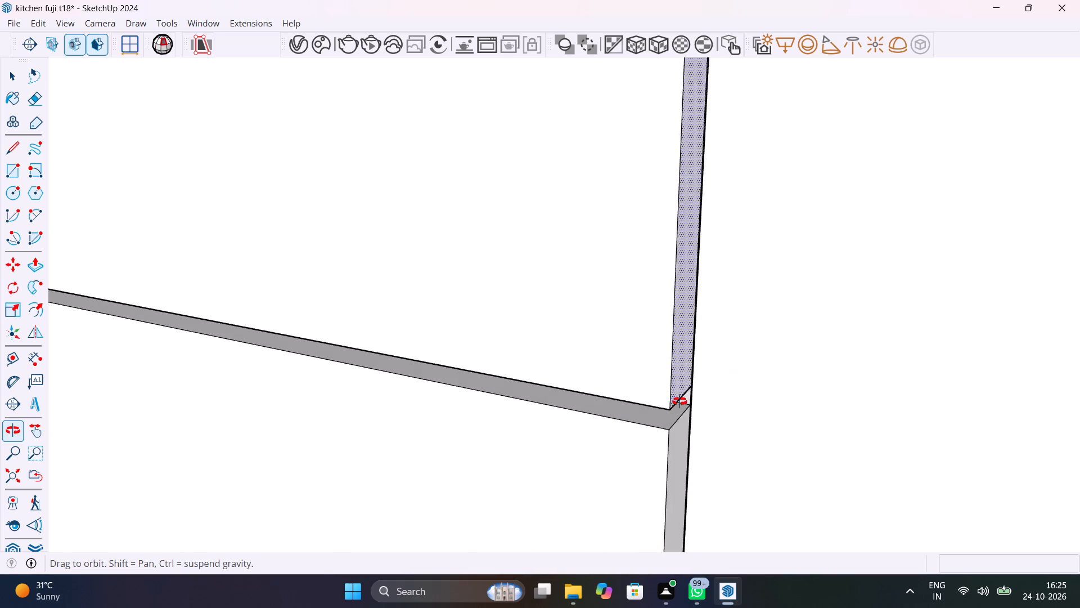
scroll(679, 402, "up", 1)
scroll(679, 402, "down", 20)
scroll(679, 402, "down", 11)
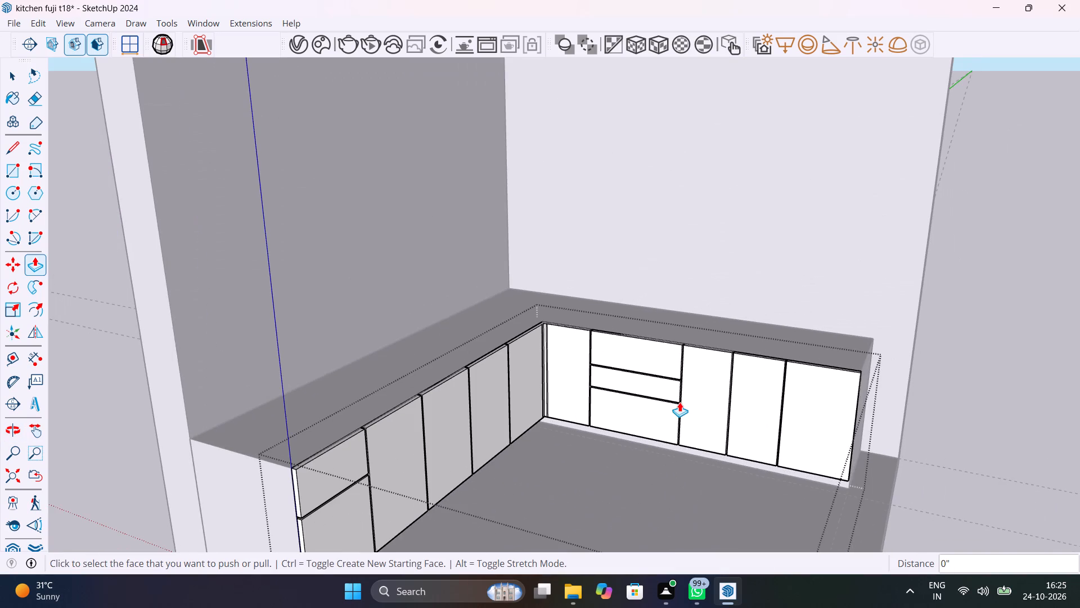
key("space")
left_click(980, 366)
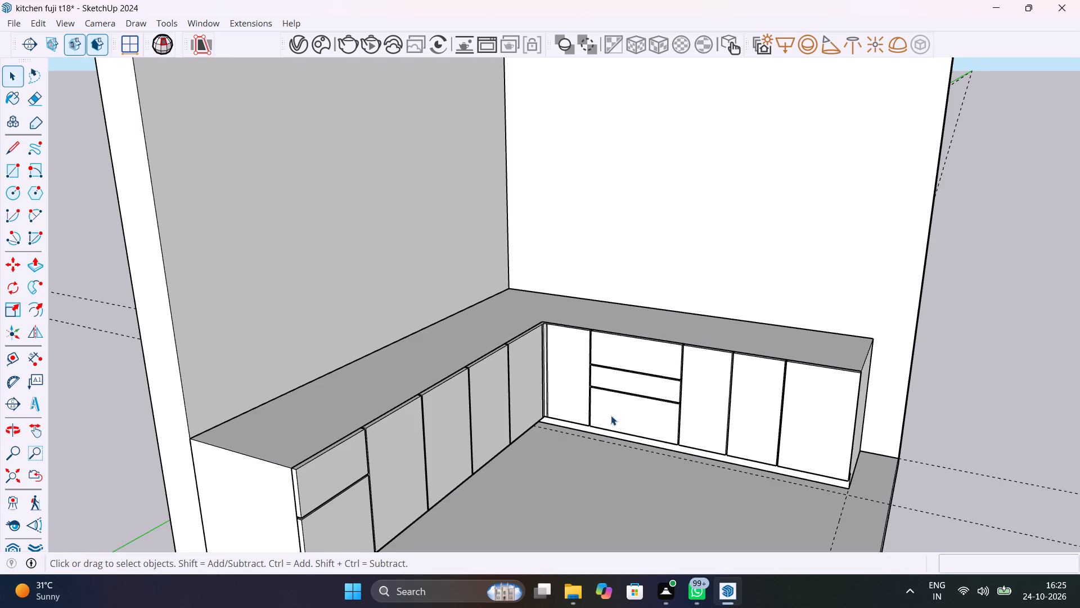
middle_click_drag(611, 412, 559, 352, "shift")
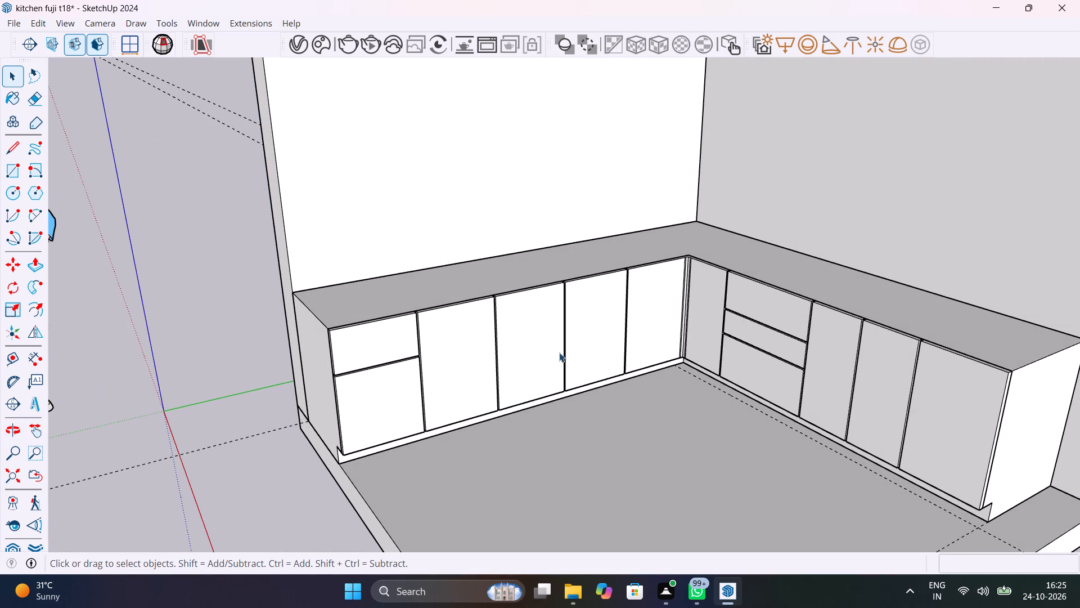
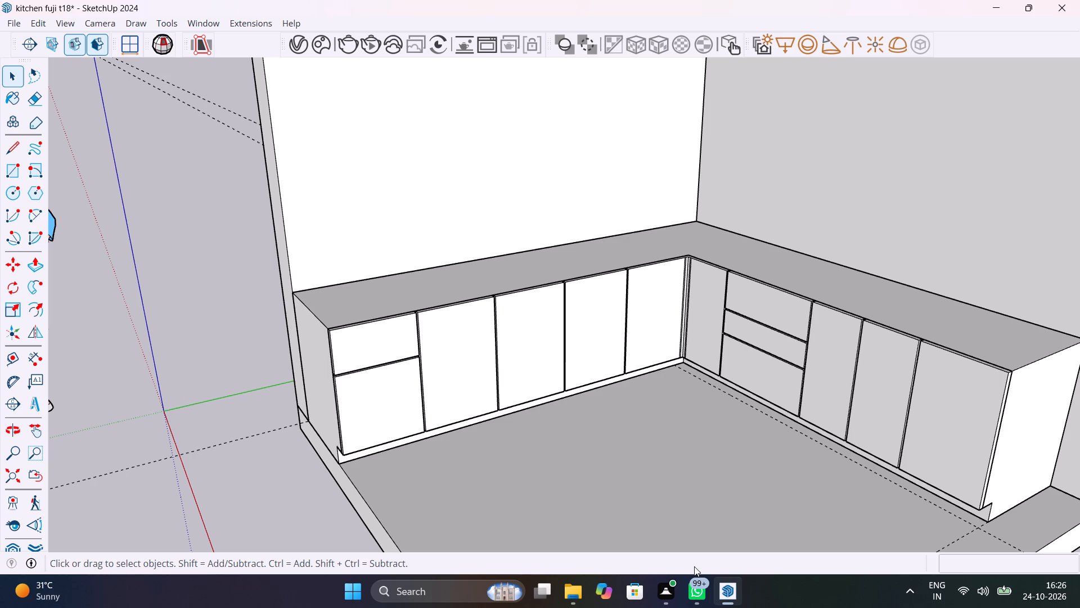
Copy the L-shaped top face from inside the counter group and paste it in place outside the group.
scroll(703, 261, "down", 5)
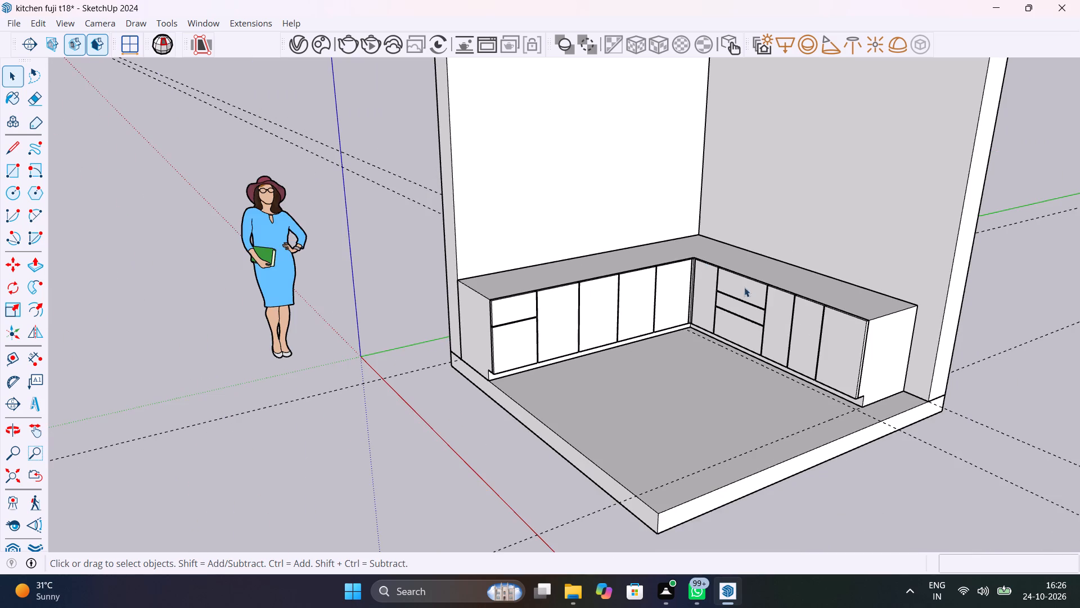
middle_click_drag(762, 303, 850, 293)
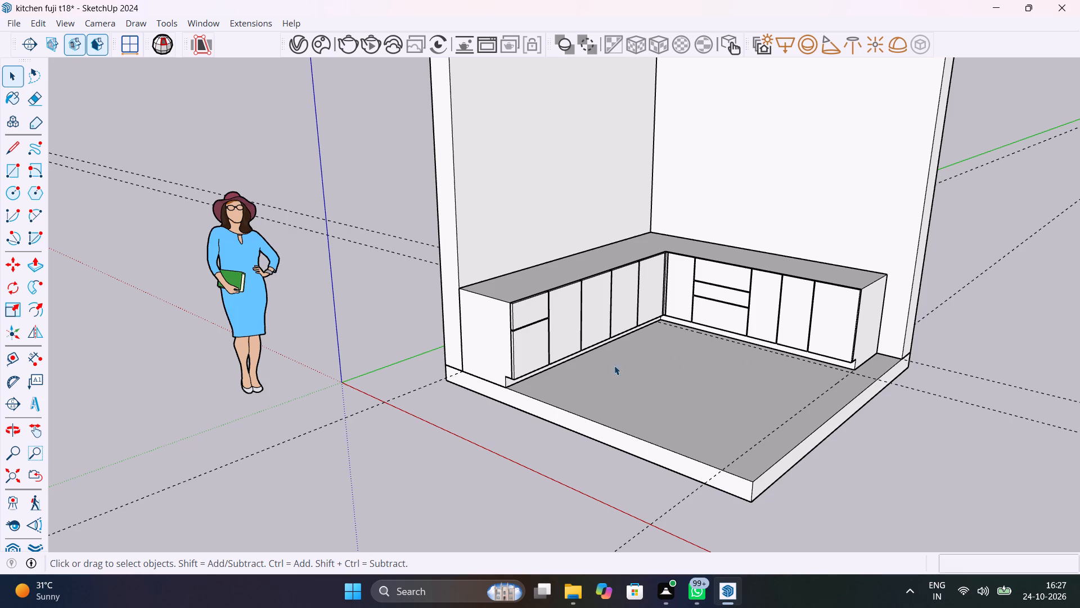
middle_click_drag(662, 362, 529, 342)
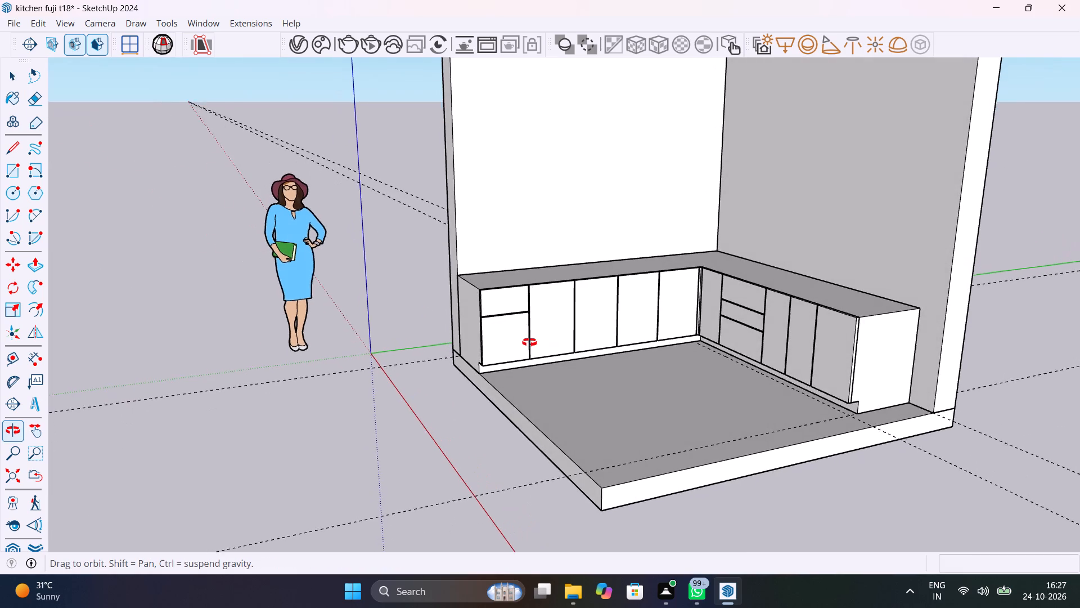
middle_click_drag(529, 342, 820, 464)
scroll(733, 400, "up", 9)
middle_click_drag(780, 417, 583, 356)
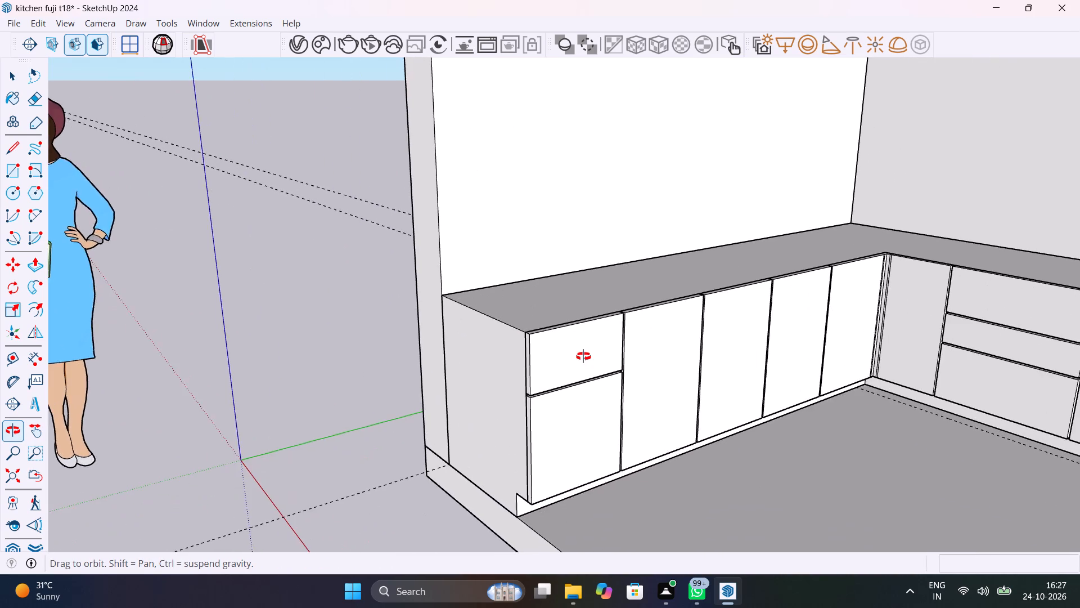
middle_click_drag(583, 356, 609, 360)
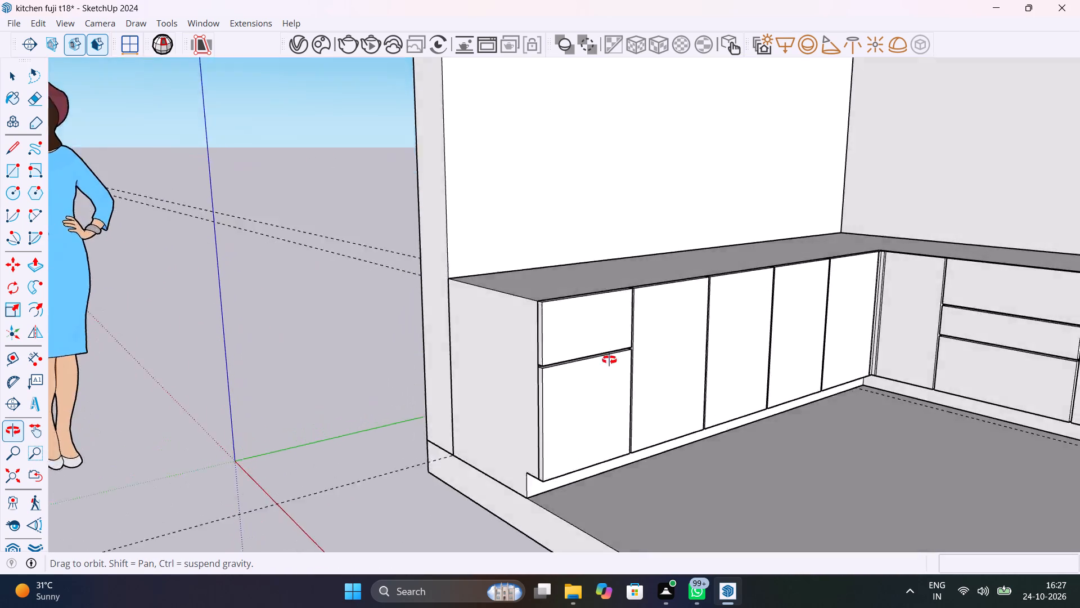
middle_click_drag(609, 360, 627, 467)
left_click(581, 386)
double_click(581, 386)
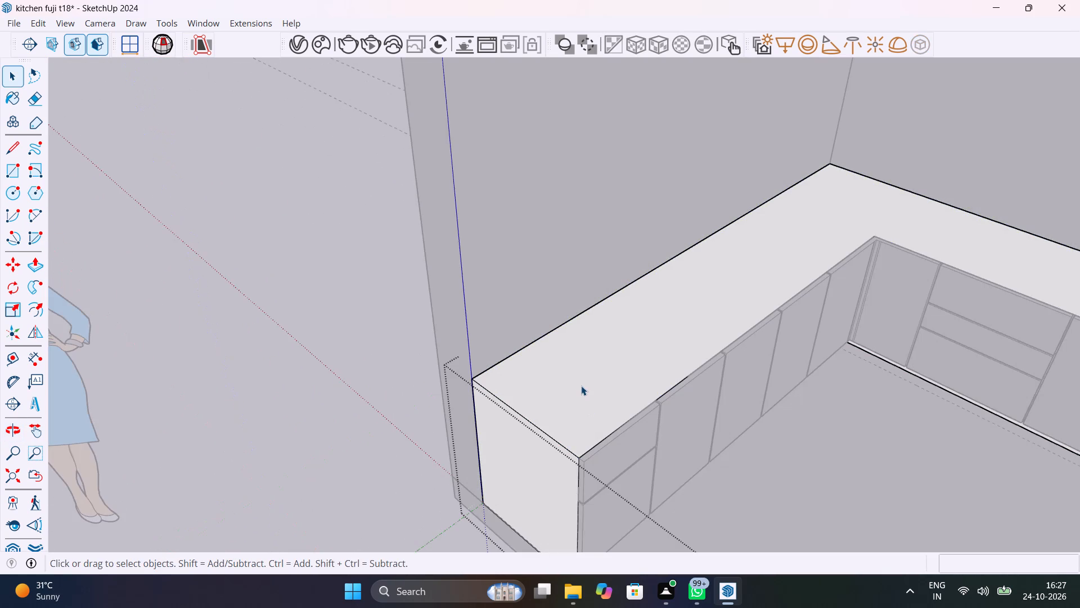
left_click(581, 386)
left_click(581, 386)
double_click(581, 386)
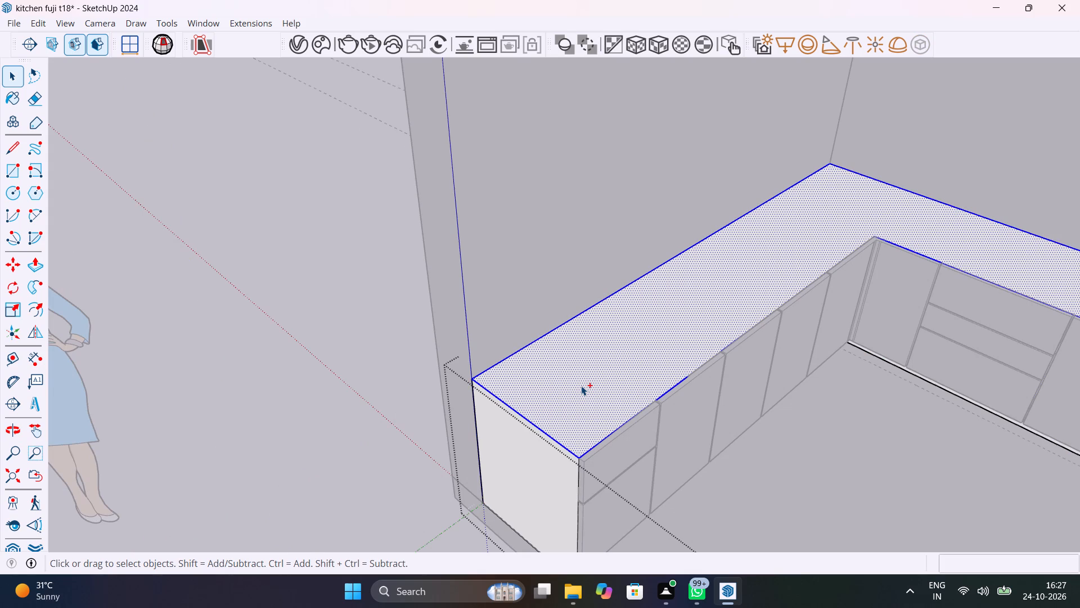
key("ctrl+c")
left_click(223, 332)
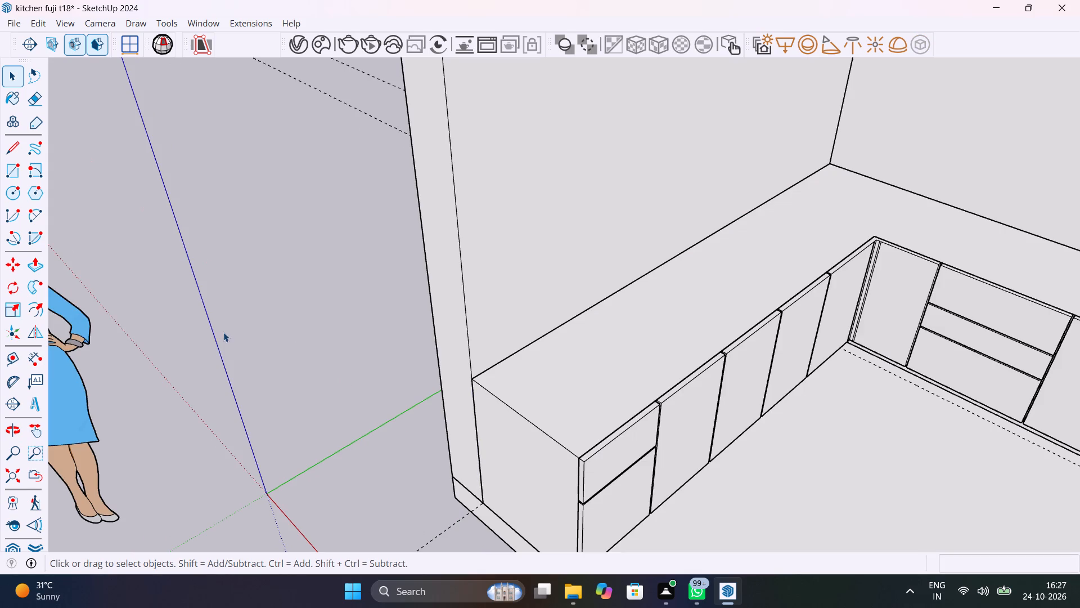
left_click(36, 22)
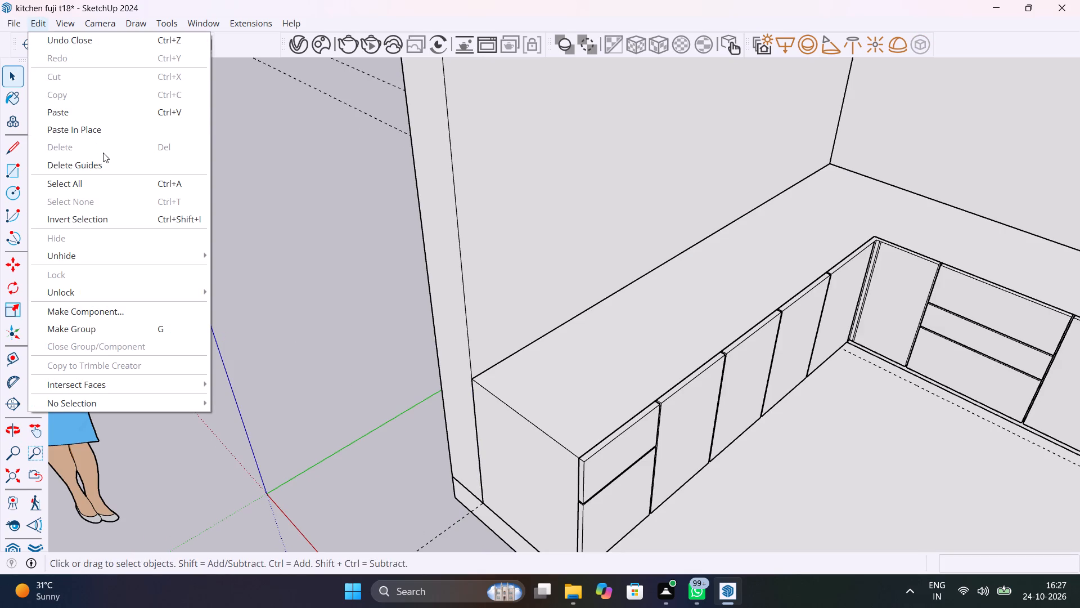
left_click(107, 136)
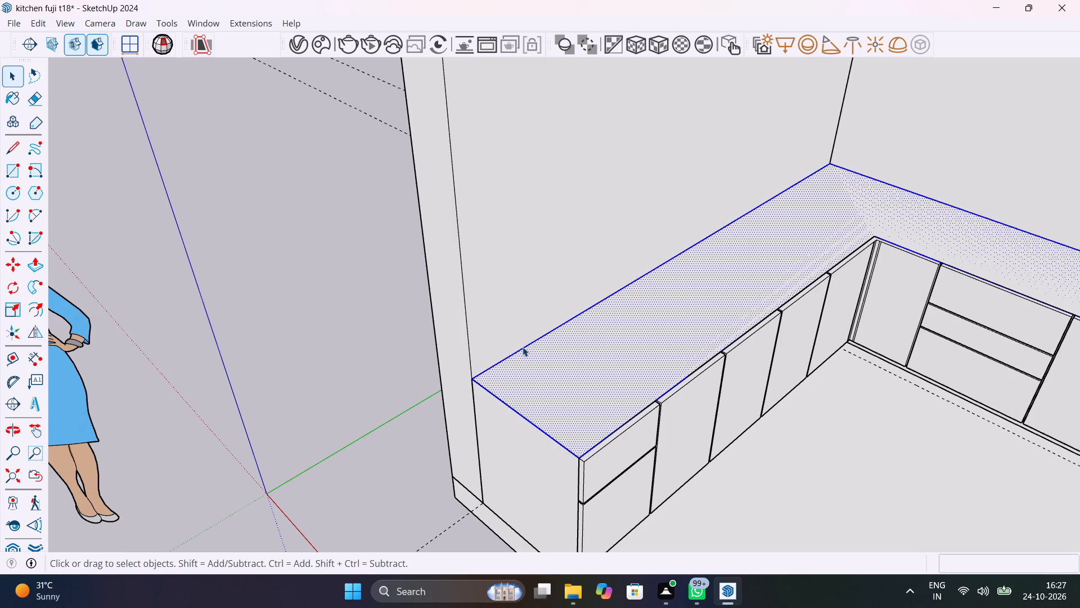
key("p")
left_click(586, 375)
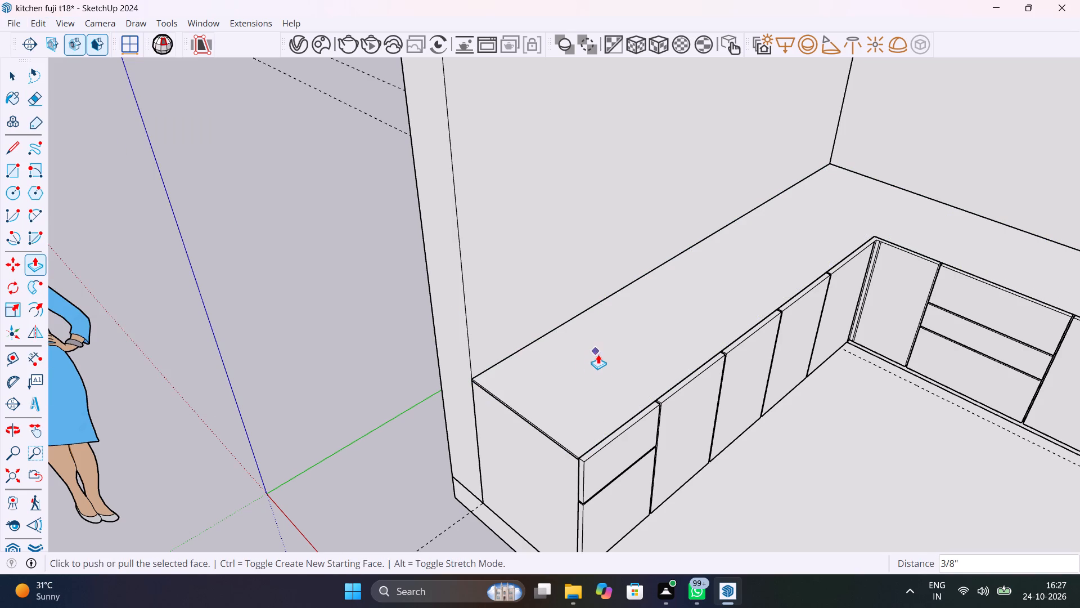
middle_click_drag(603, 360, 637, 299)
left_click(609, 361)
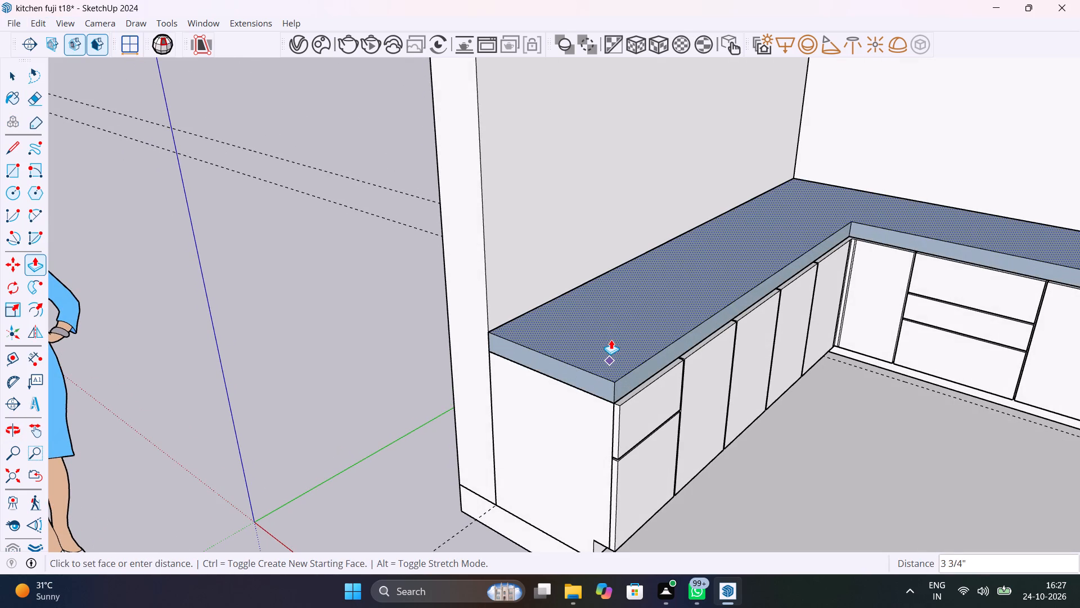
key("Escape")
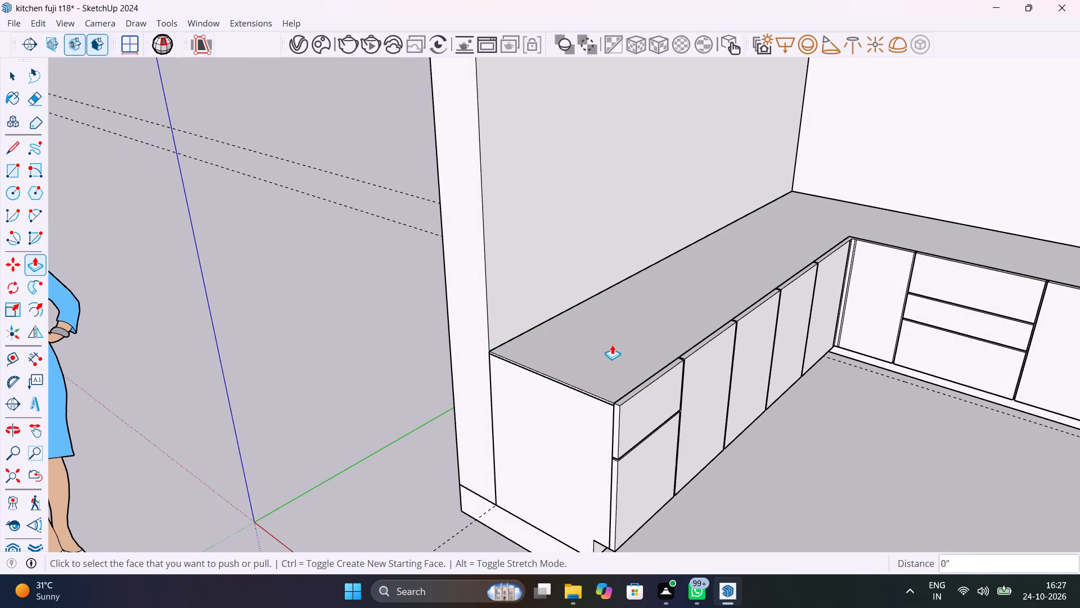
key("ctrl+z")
Pull the pasted L-shaped face up 20 mm to form the countertop slab.
left_click(623, 352)
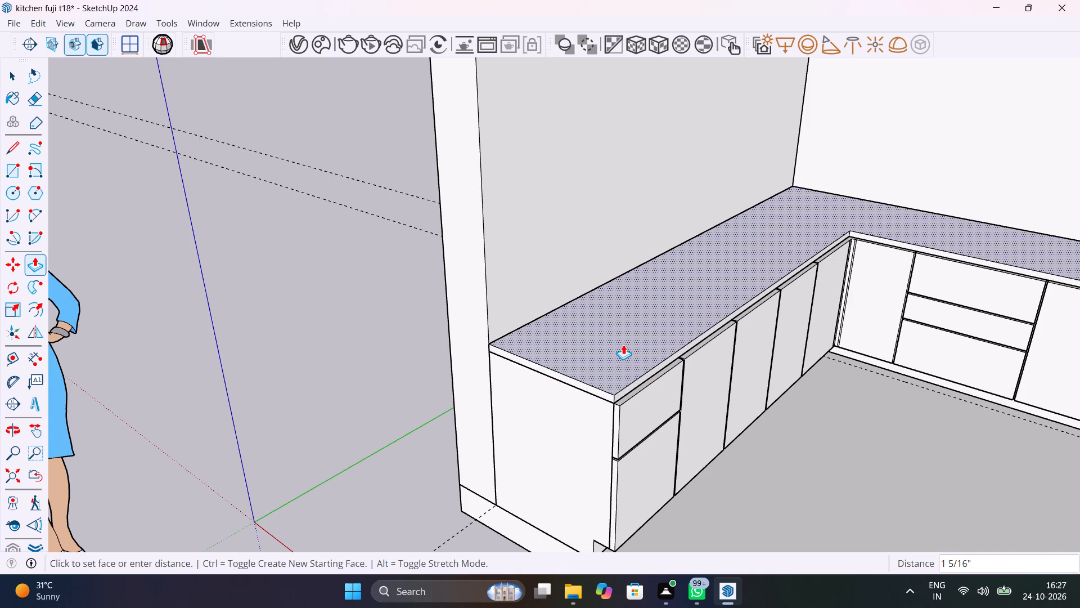
type("20mm")
key("Return")
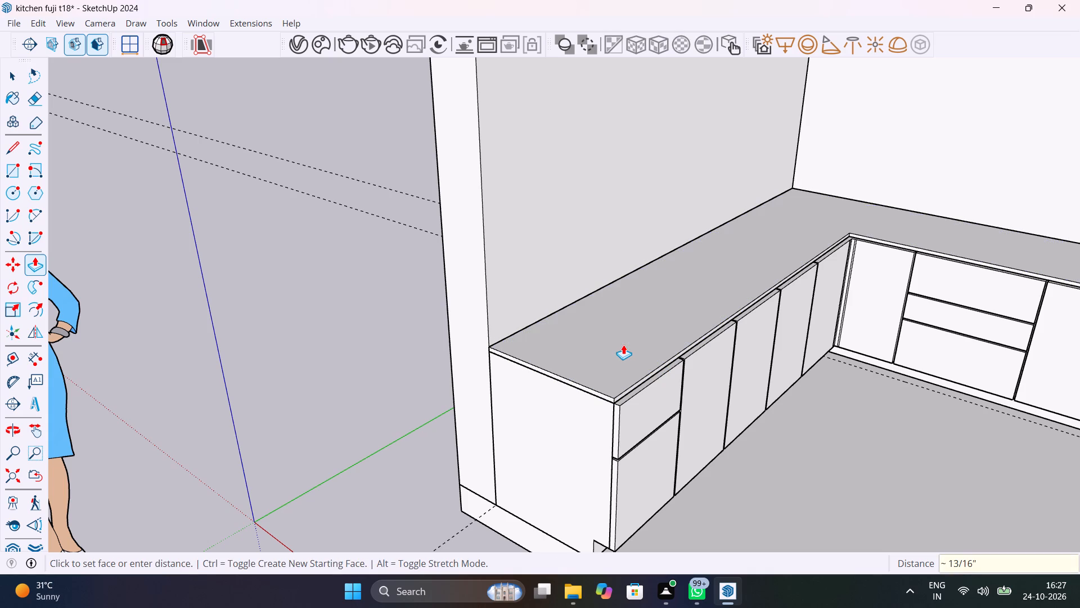
scroll(640, 374, "up", 13)
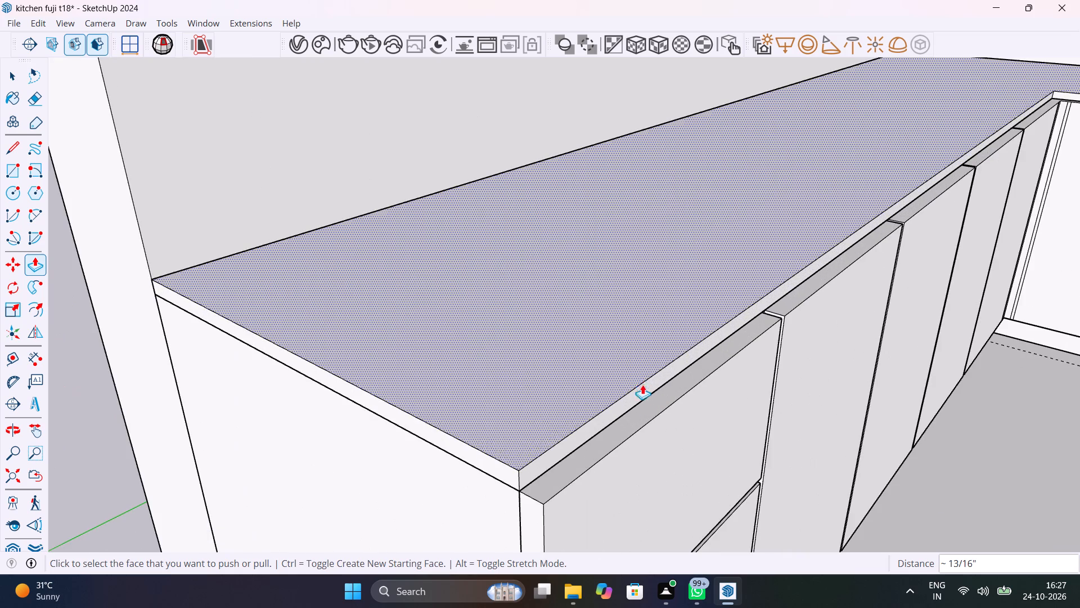
scroll(647, 401, "down", 9)
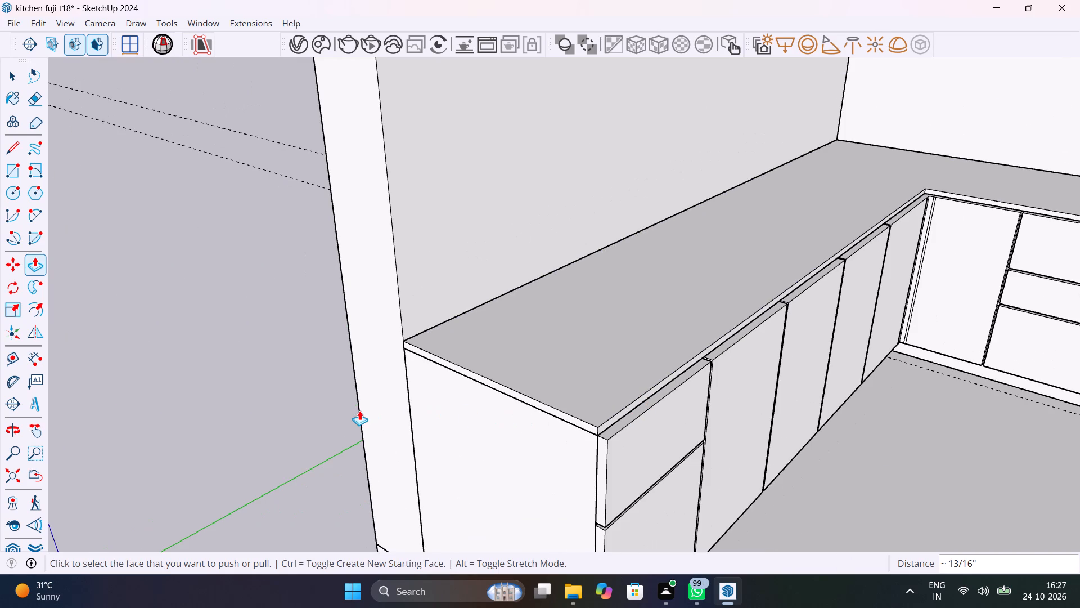
key("space")
left_click(312, 378)
Measure the height from the countertop's upper back corner down to the floor at the first leg's open end.
middle_click_drag(436, 383, 519, 307)
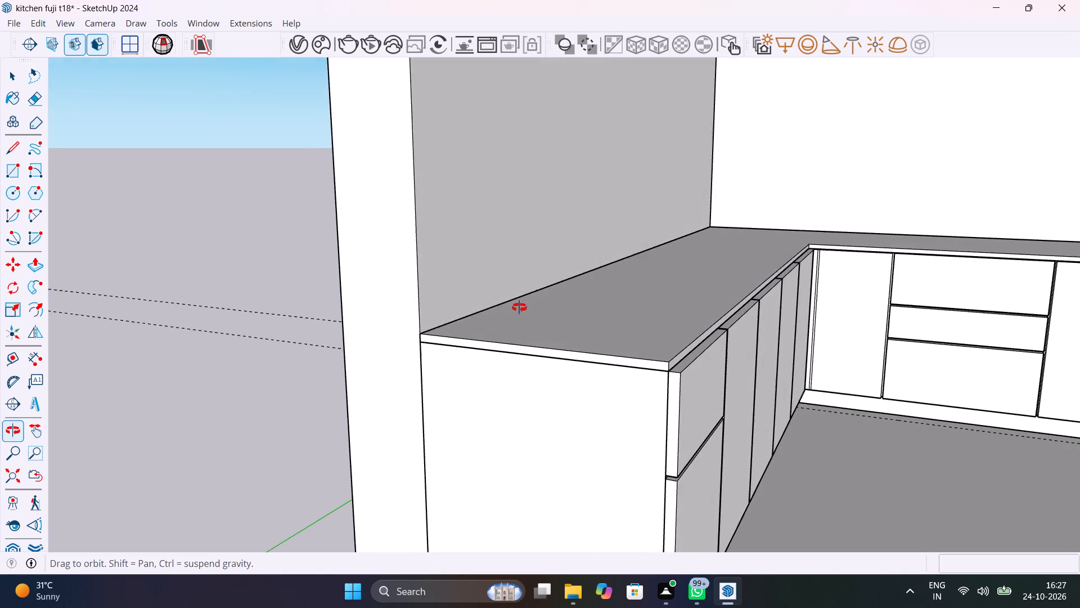
middle_click_drag(519, 307, 569, 260)
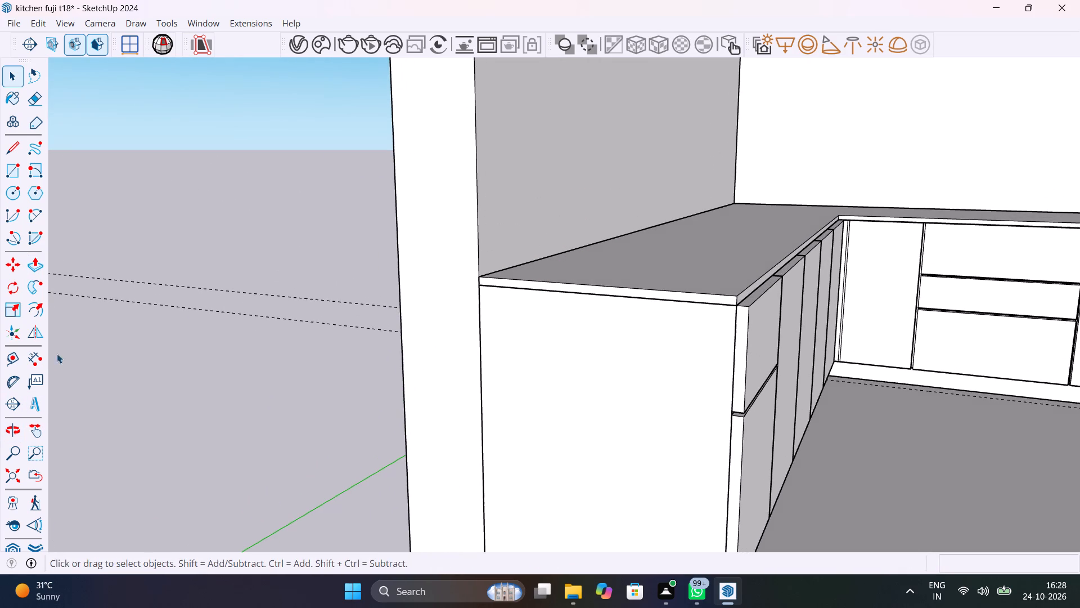
left_click(32, 357)
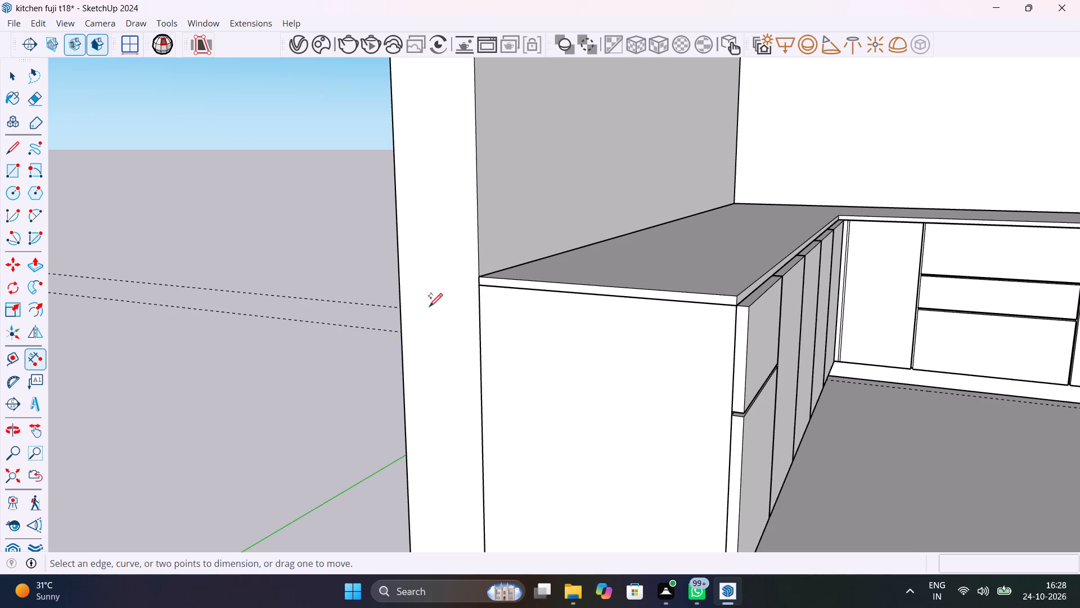
left_click(483, 277)
scroll(492, 357, "down", 11)
scroll(490, 436, "up", 5)
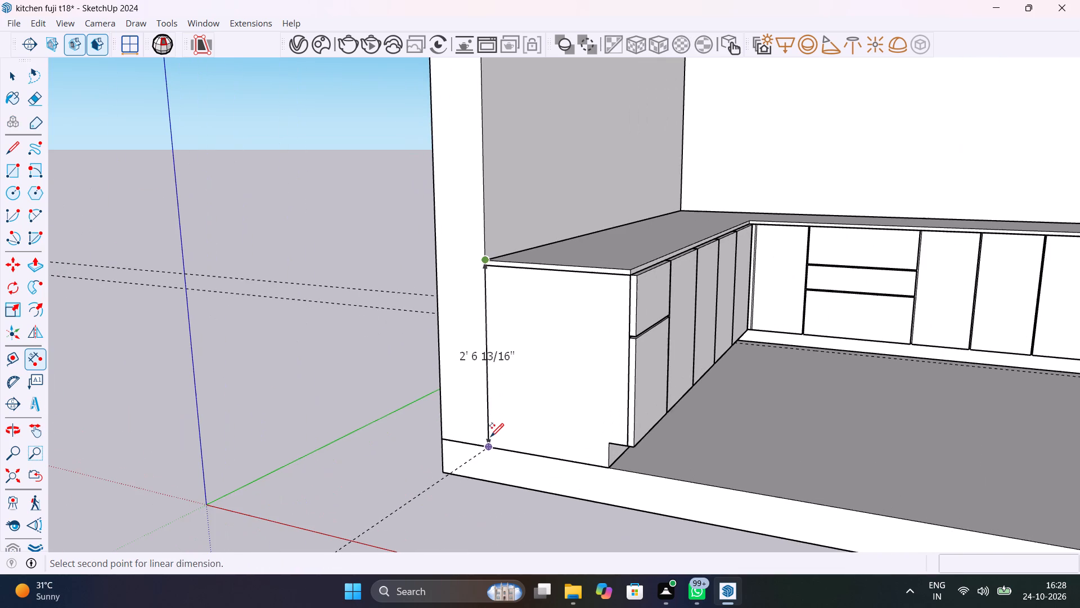
left_click(490, 441)
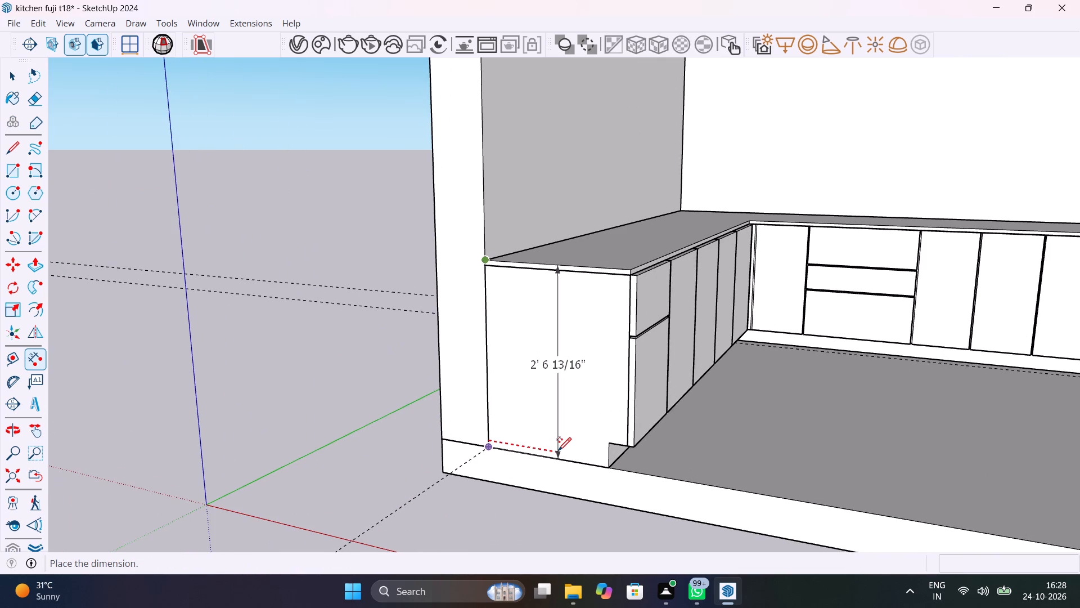
key("Escape")
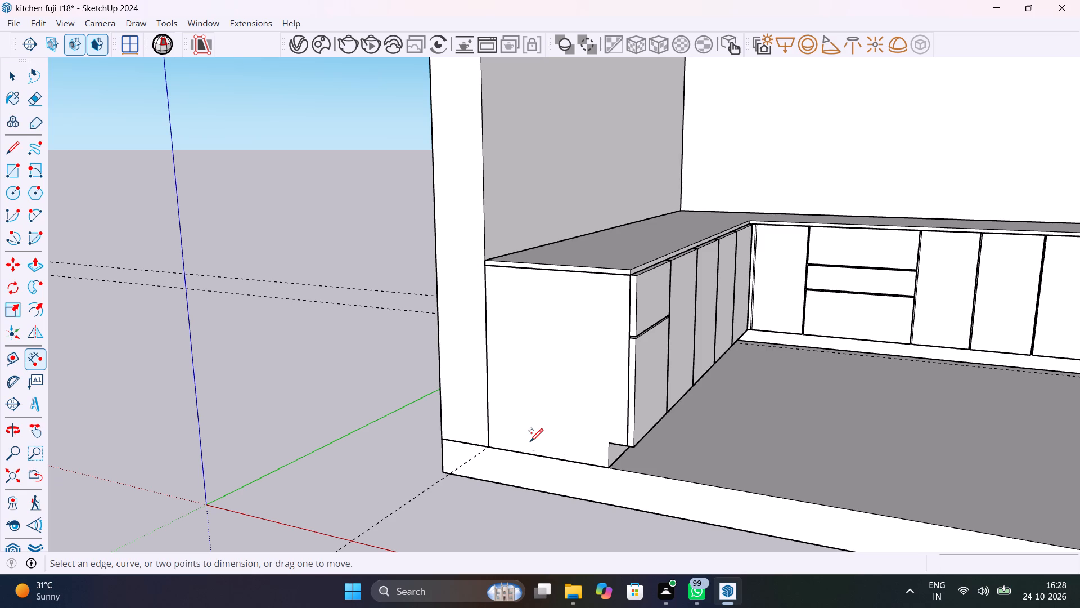
key("space")
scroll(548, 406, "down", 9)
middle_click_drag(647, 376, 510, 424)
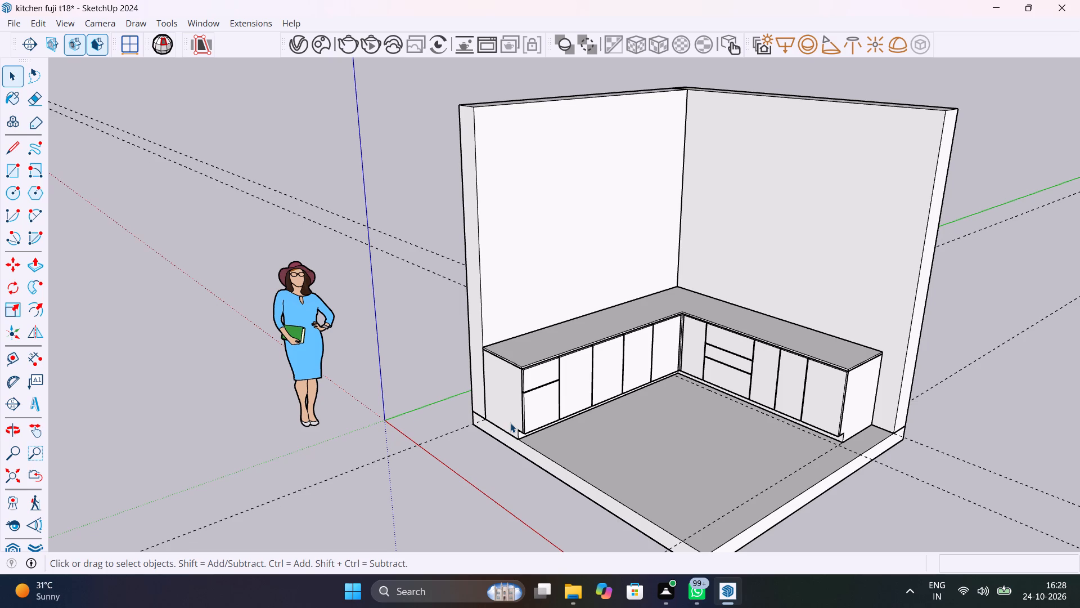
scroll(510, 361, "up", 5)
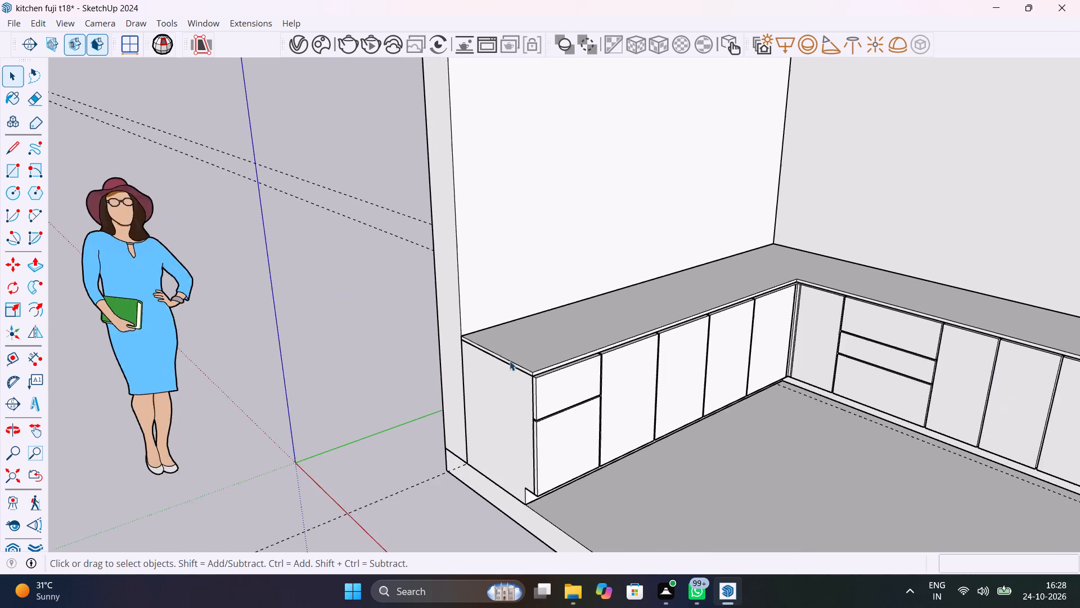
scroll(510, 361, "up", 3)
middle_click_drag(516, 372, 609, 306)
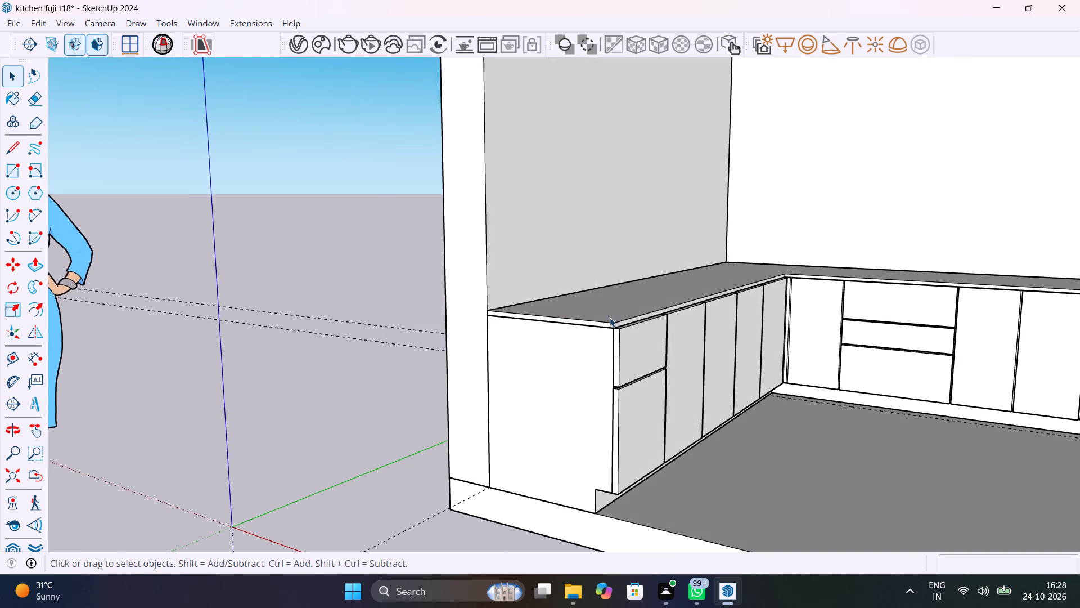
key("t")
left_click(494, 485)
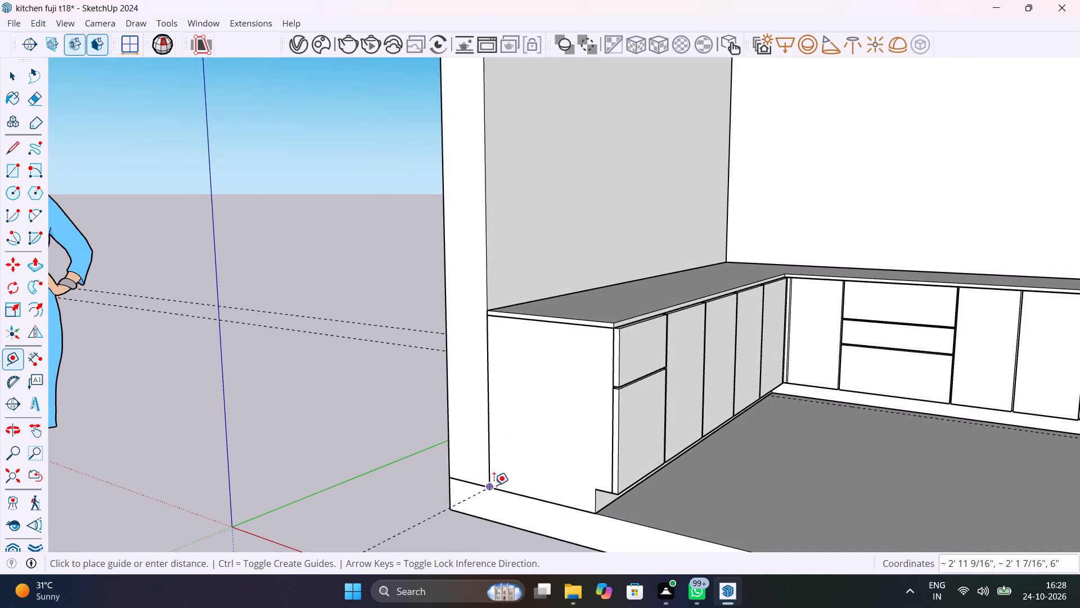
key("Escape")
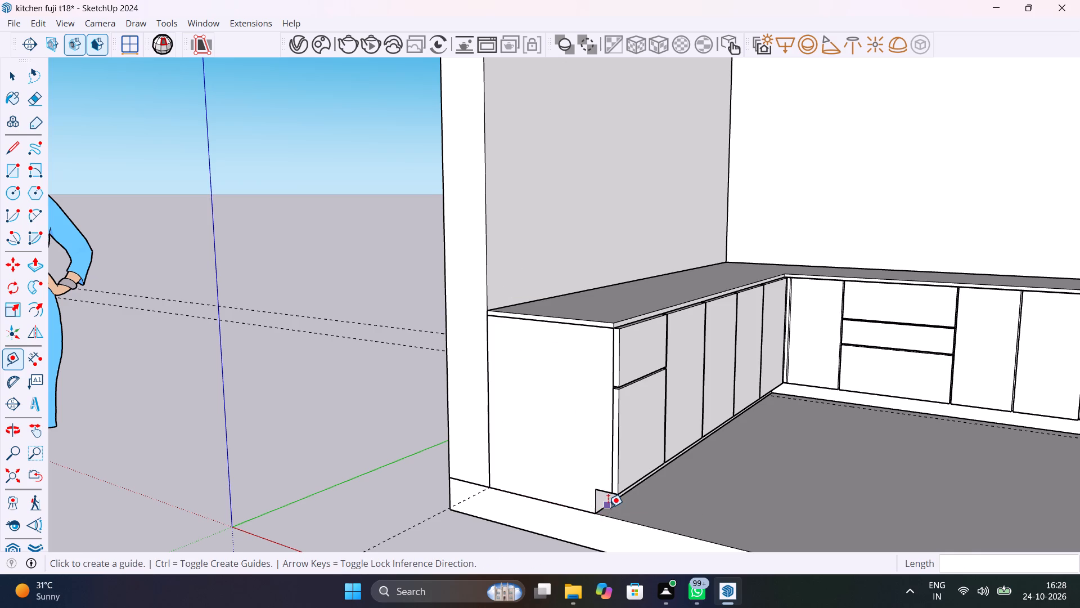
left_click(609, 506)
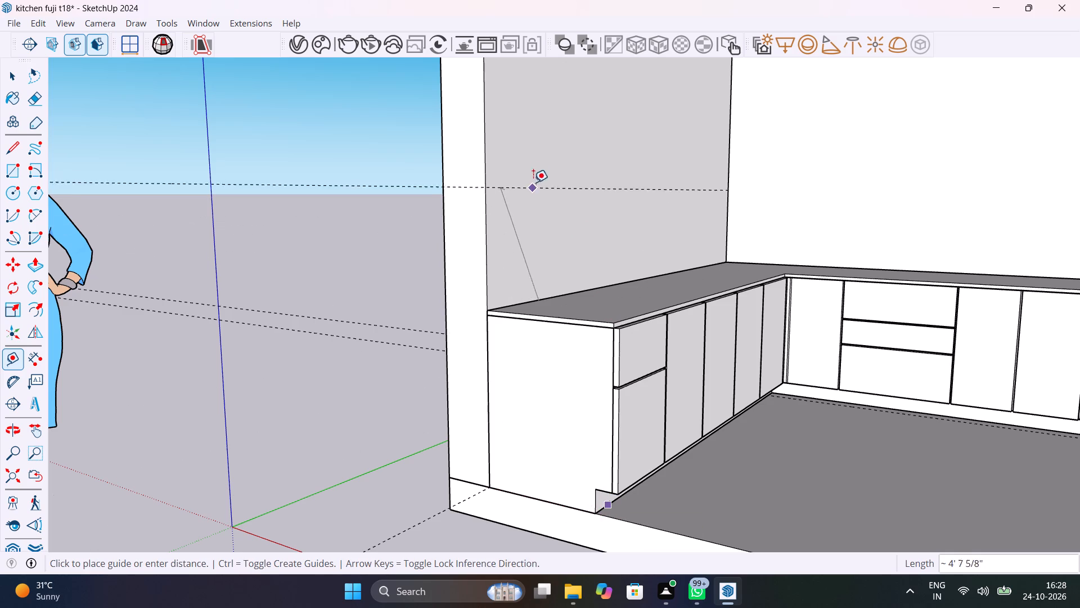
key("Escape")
Place a guide 3' above the base edge of the wall end beside the first leg's open side.
middle_click_drag(634, 323, 720, 329)
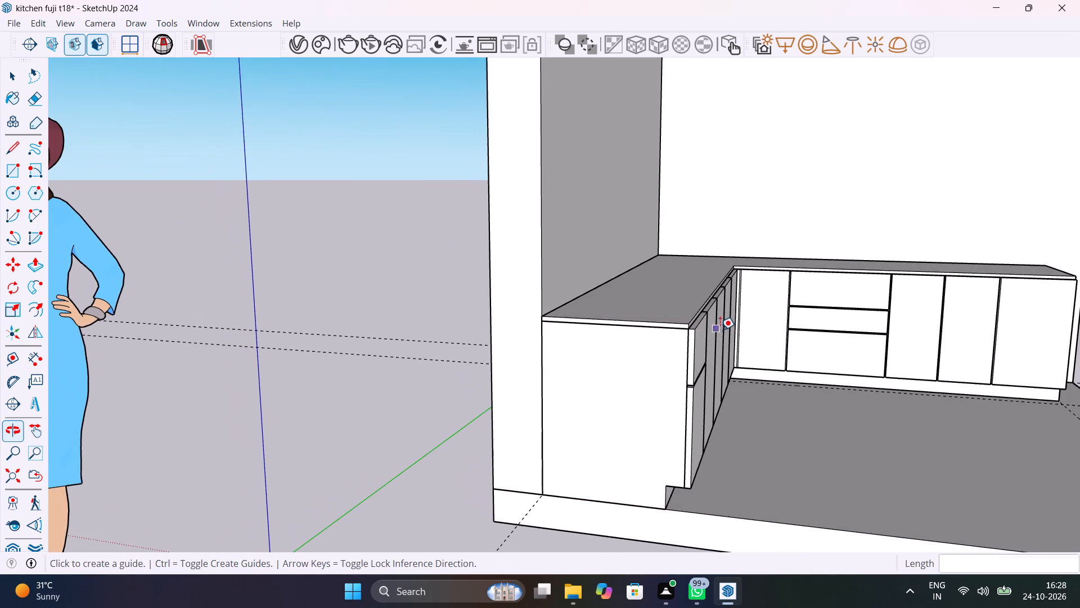
left_click(523, 489)
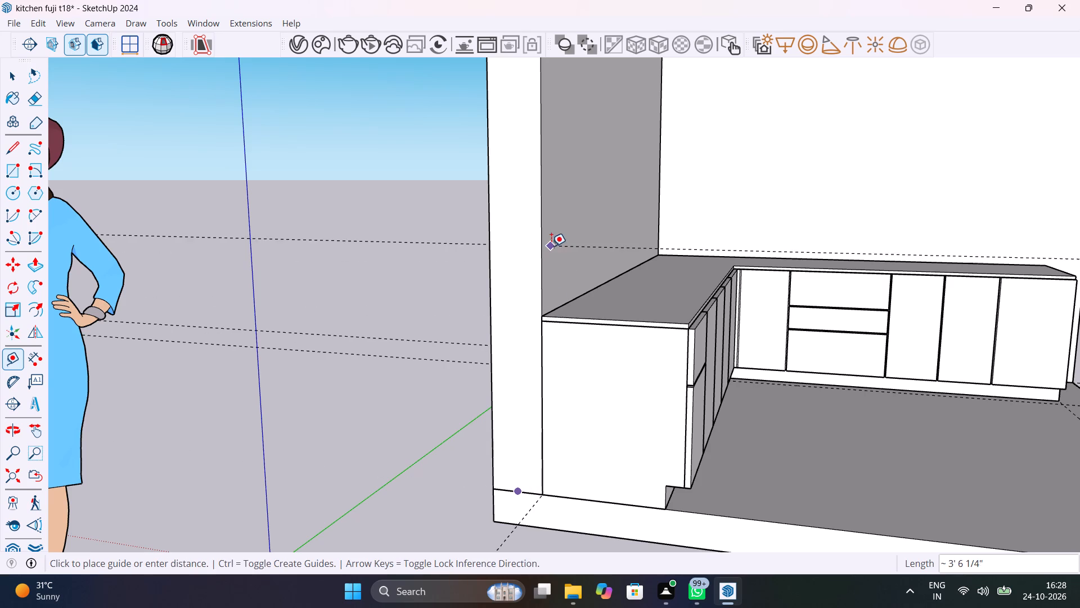
key("3")
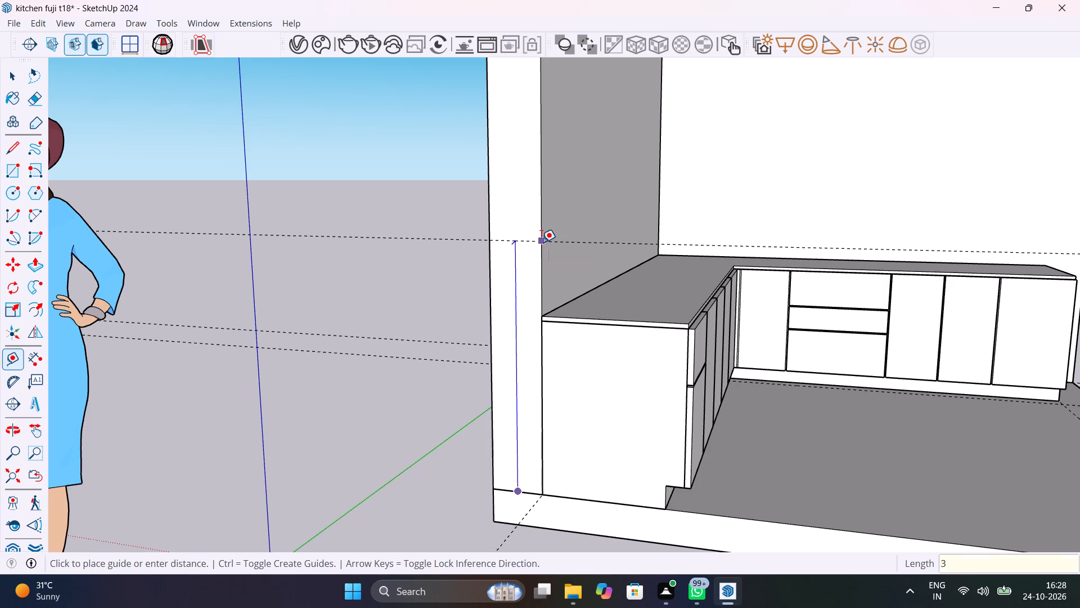
key("apostrophe")
key("Return")
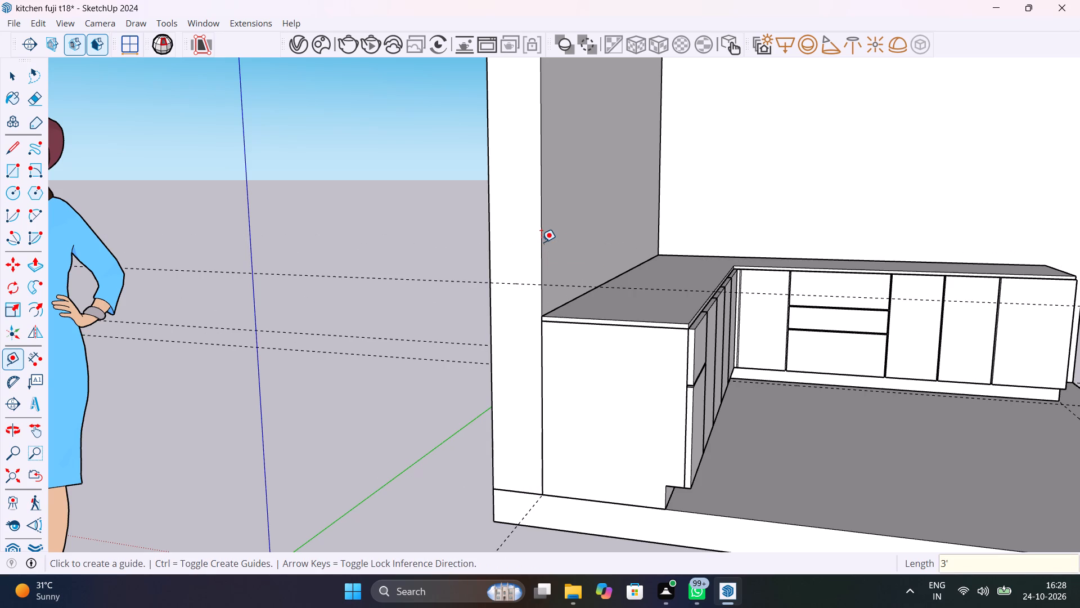
middle_click_drag(601, 262, 318, 270)
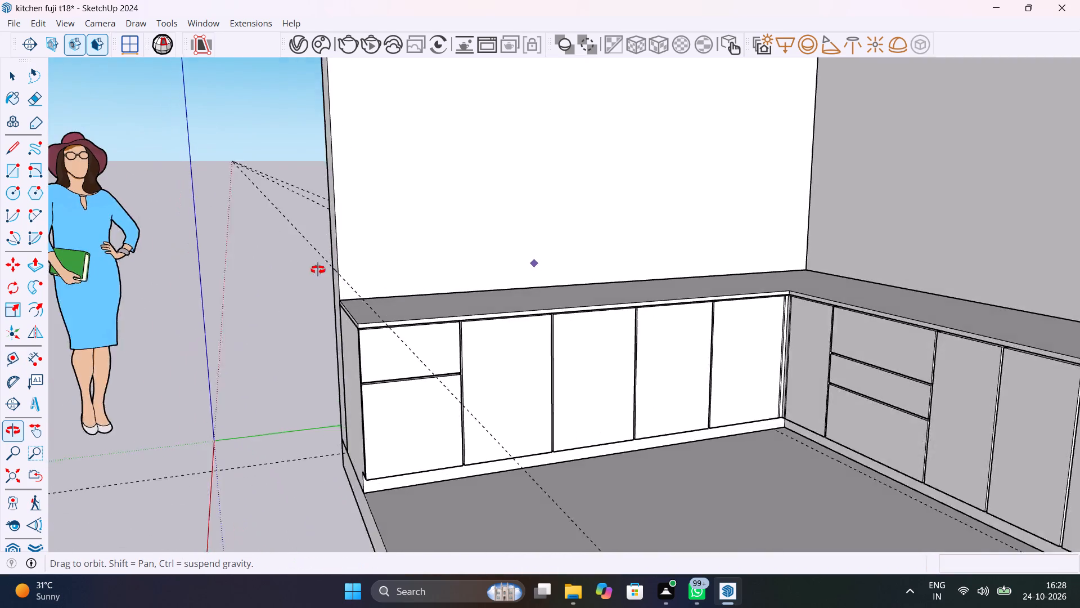
middle_click_drag(318, 270, 206, 261)
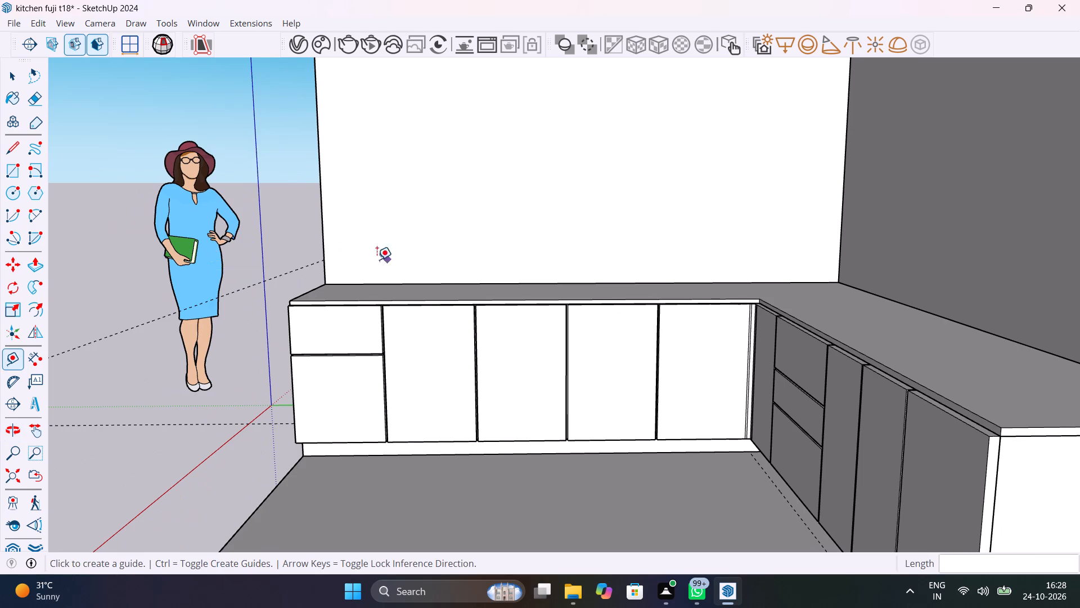
Place a horizontal guide on the wall behind the first leg, about 5 3/16" above the countertop's back edge, level with the existing 3' guide.
scroll(334, 273, "up", 11)
left_click(344, 303)
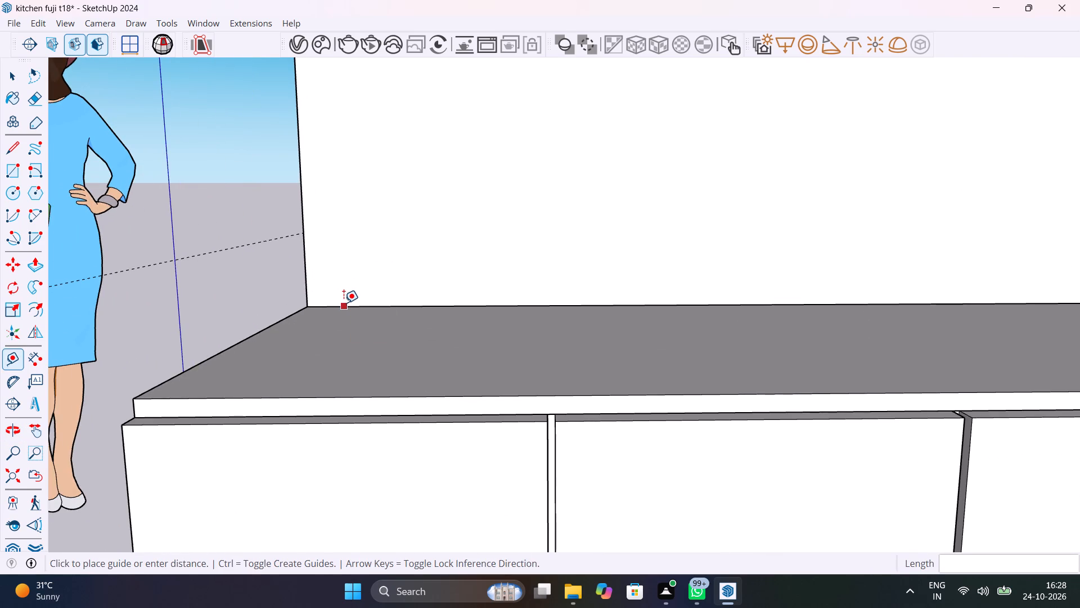
left_click(304, 233)
scroll(399, 256, "down", 19)
key("Escape")
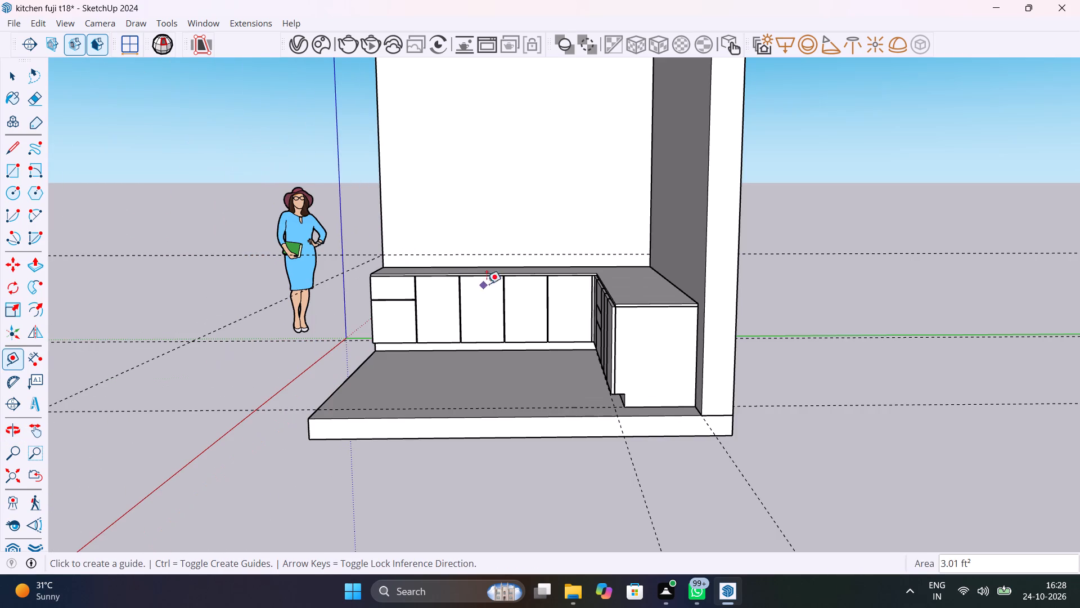
Delete the 3' height guide that runs out from the wall end beside the first leg's open side.
middle_click_drag(494, 289, 581, 443)
middle_click_drag(390, 431, 169, 351)
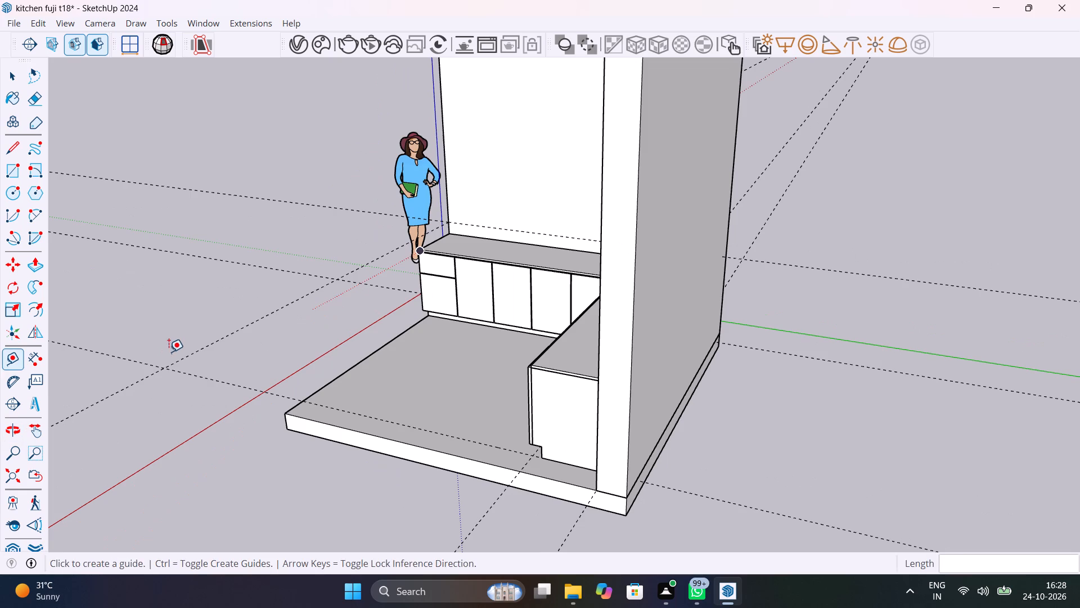
key("space")
left_click(219, 338)
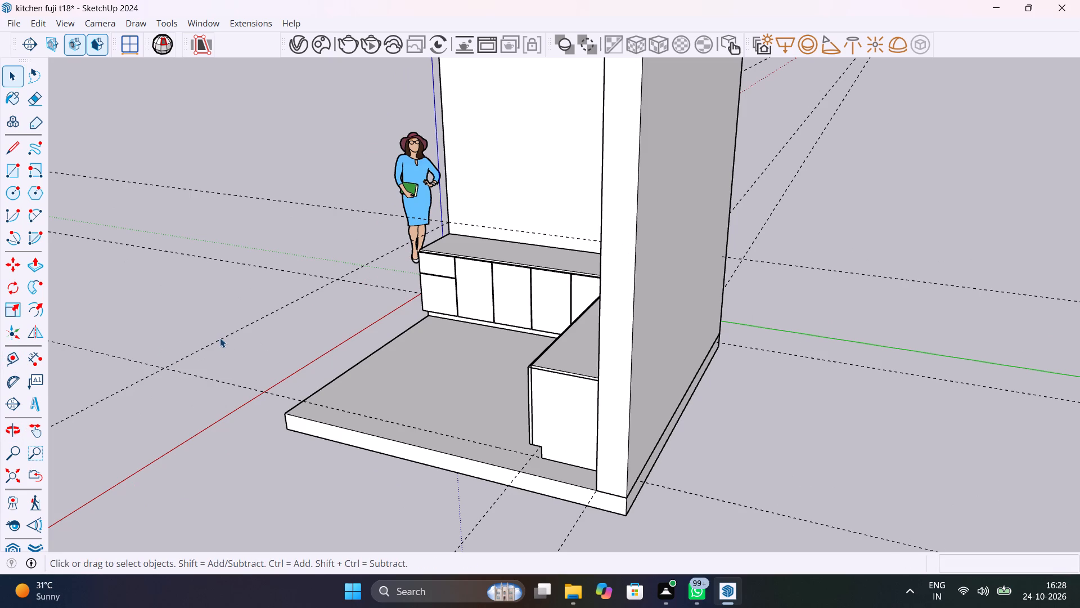
left_click(220, 338)
key("Delete")
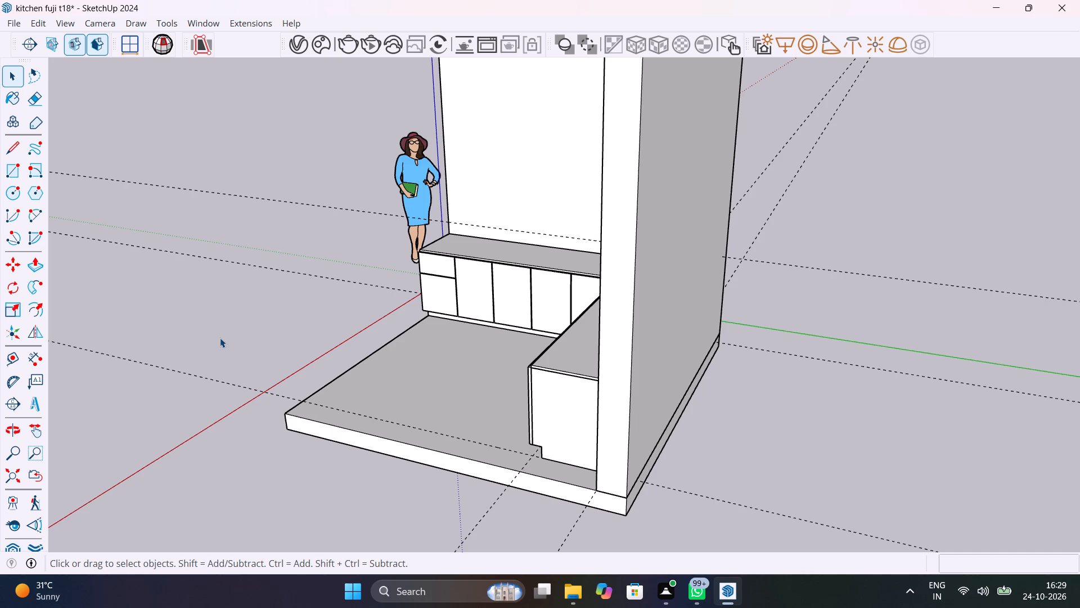
Place a vertical guide on the wall behind the first leg, 3' from the inside corner, and revise its offset to 4'.
scroll(475, 245, "up", 8)
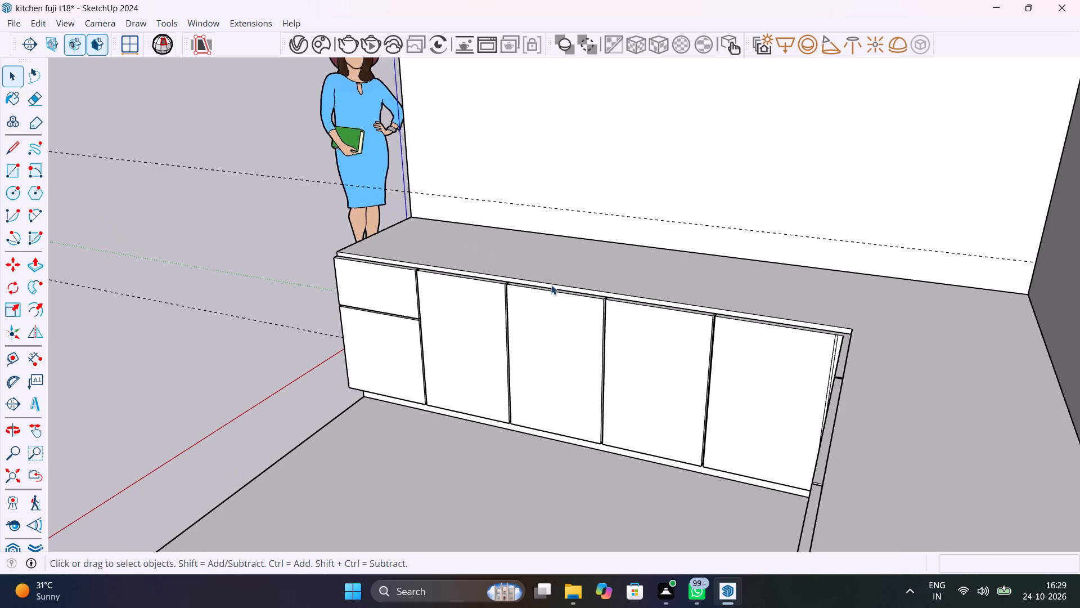
middle_click_drag(557, 286, 657, 370)
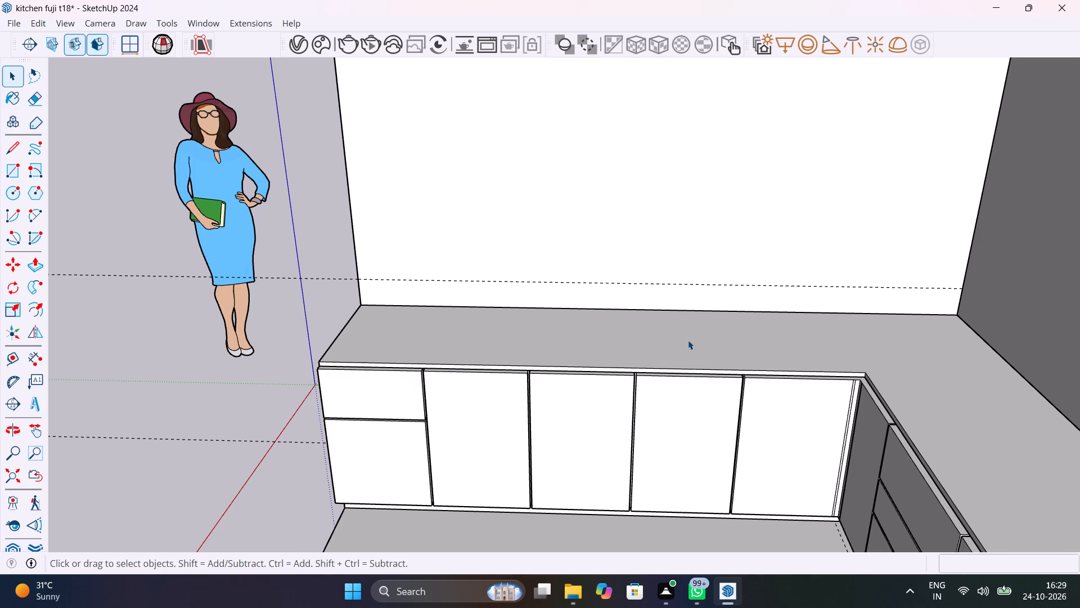
scroll(682, 340, "down", 5)
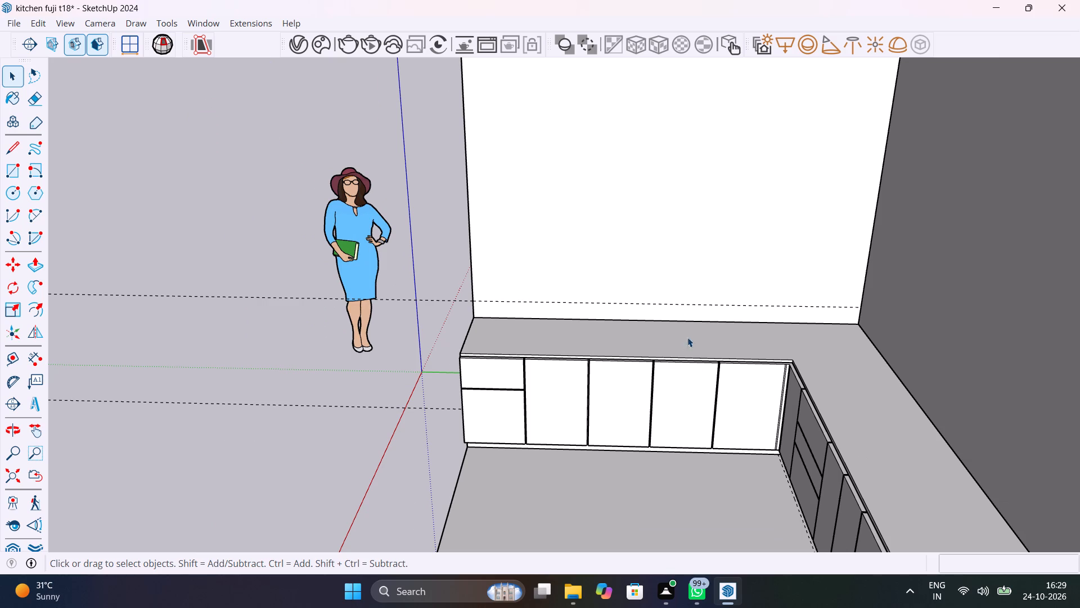
key("t")
left_click(872, 221)
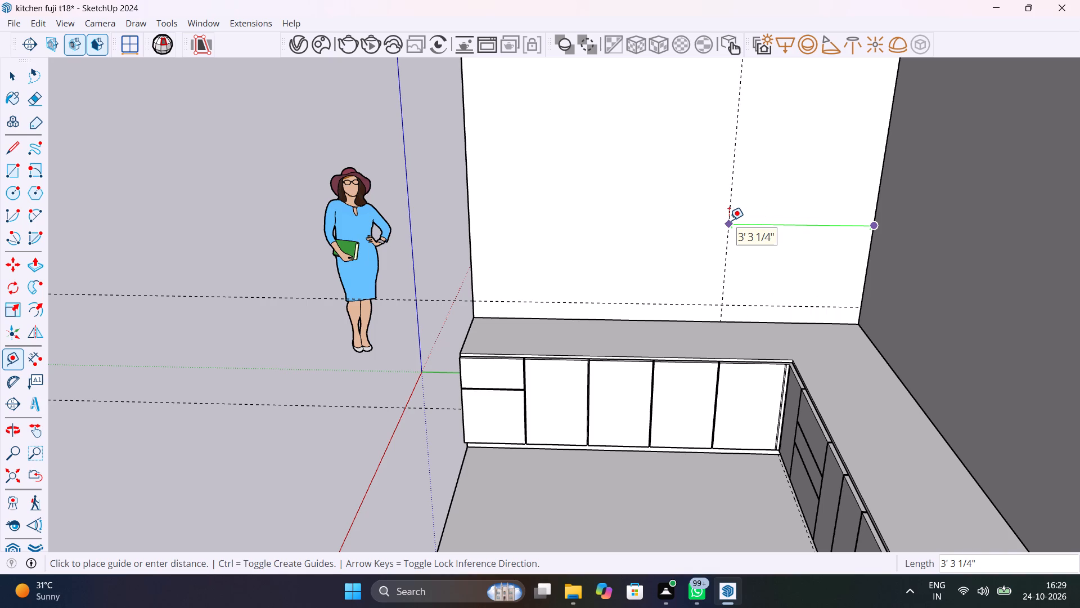
type("3'")
key("Return")
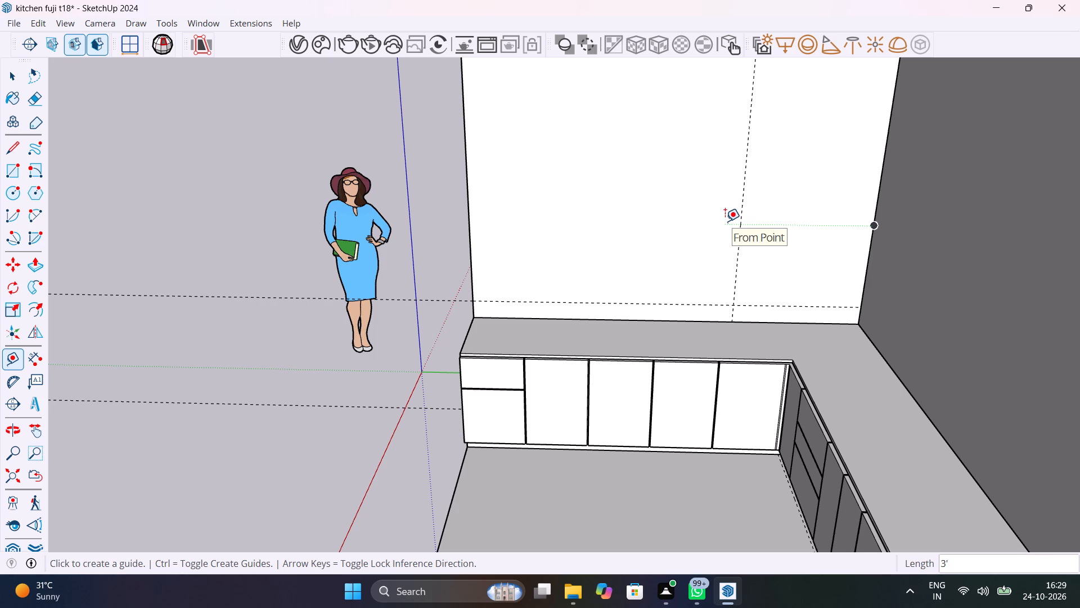
type("4'")
key("Return")
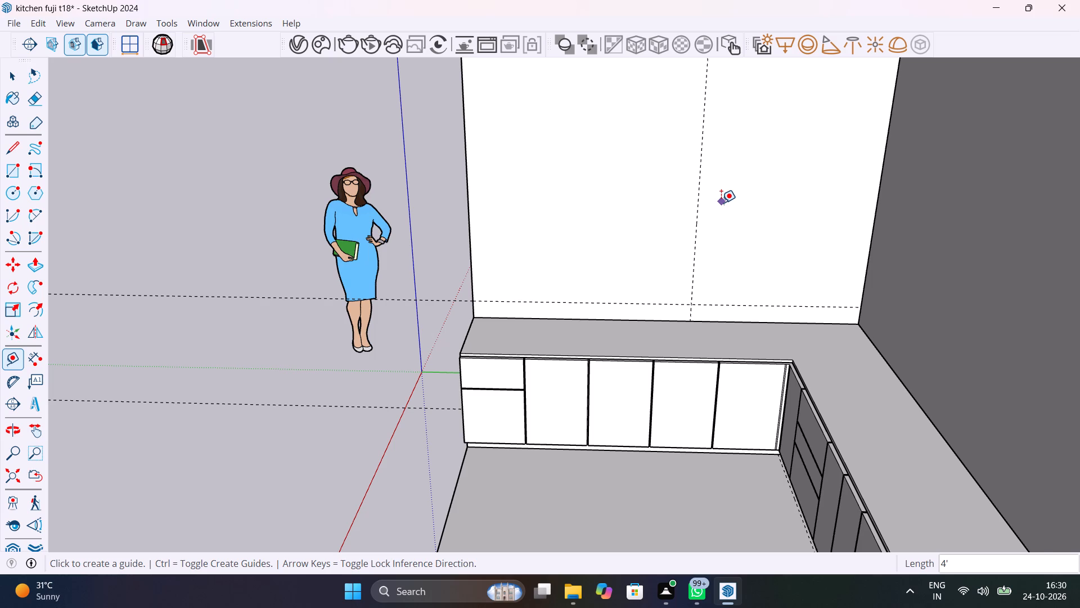
Place a second vertical guide on the same wall, 4' from the first vertical guide towards the leg's open end.
scroll(721, 203, "up", 3)
scroll(699, 244, "down", 6)
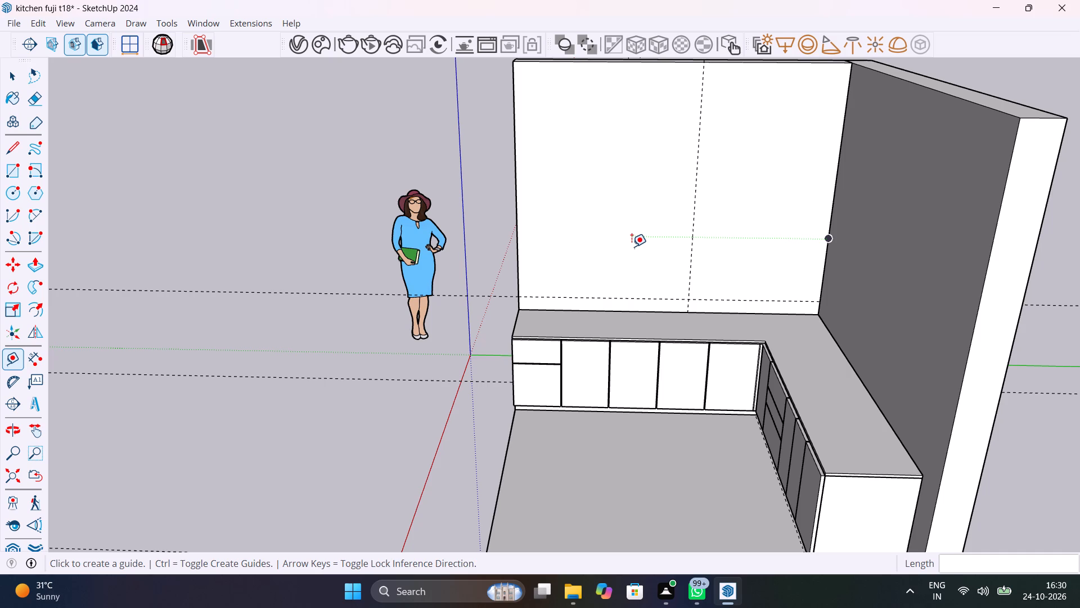
key("Escape")
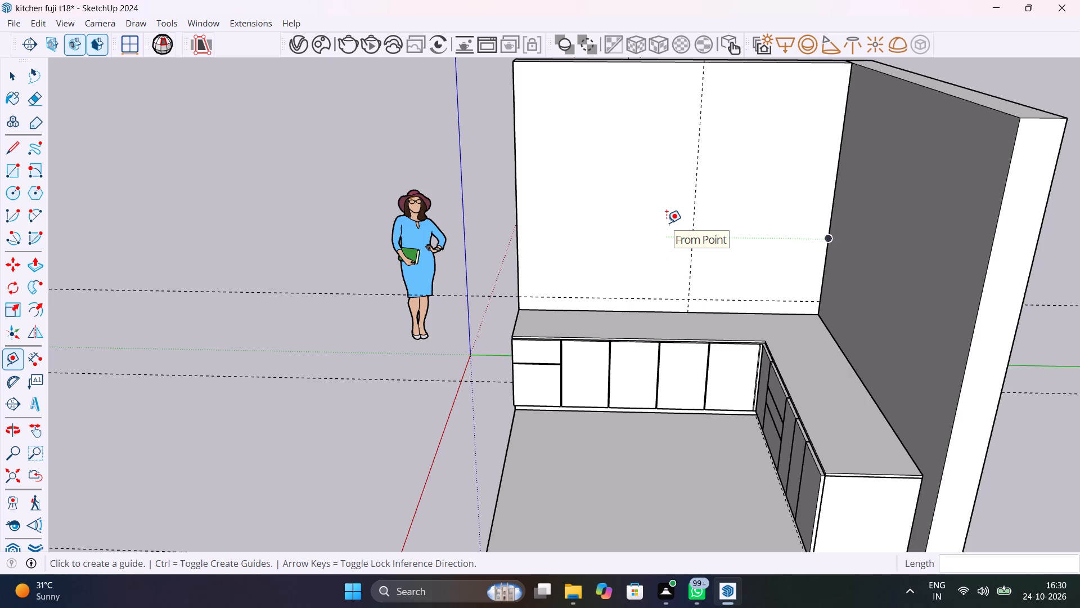
left_click(695, 213)
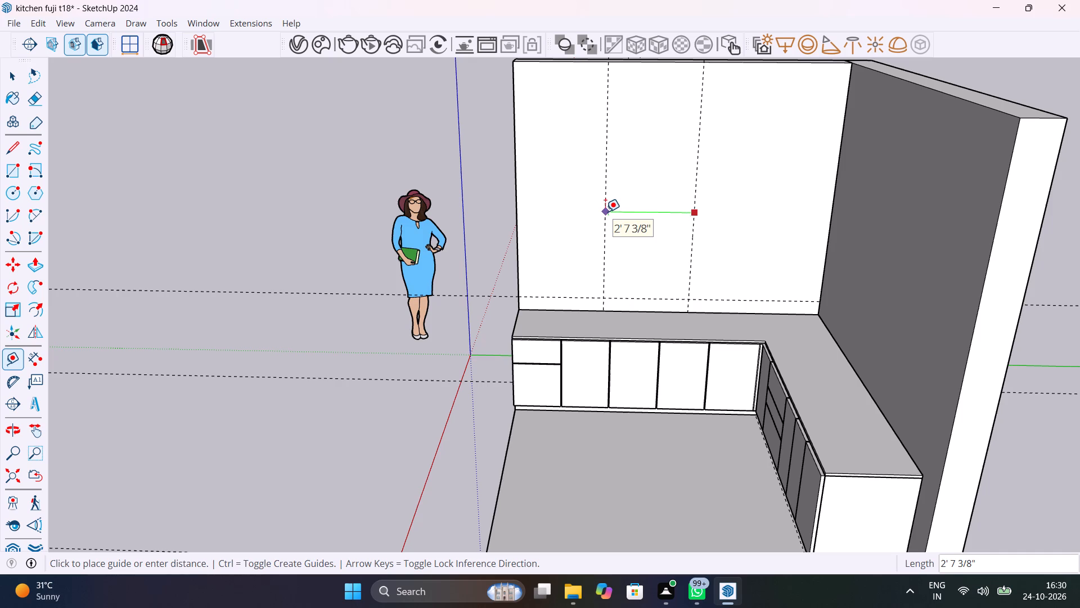
type("4'")
key("Return")
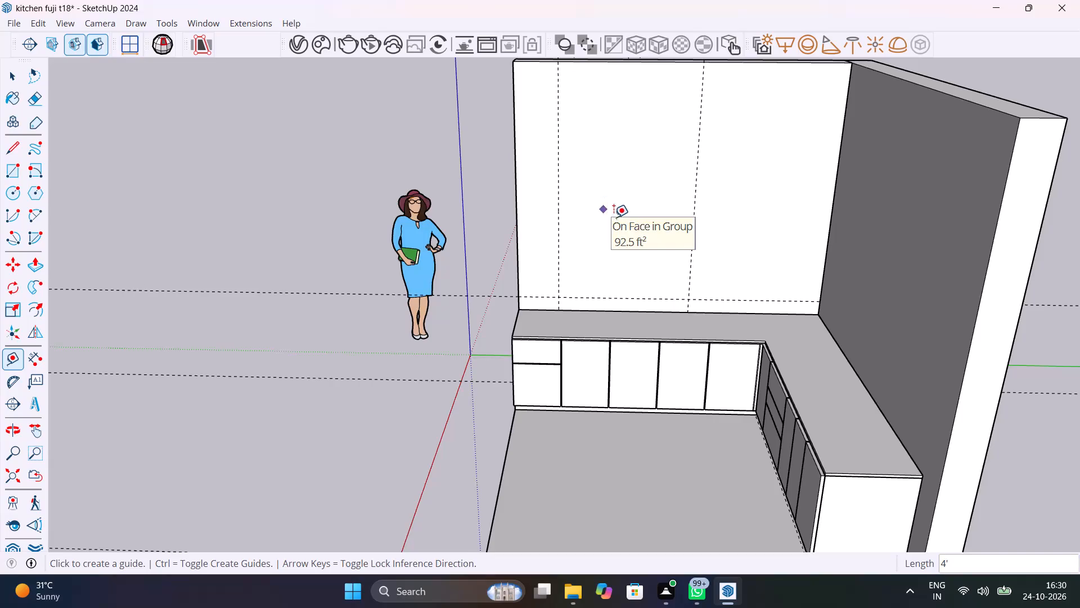
Examine both walls, the counter legs and the wall guides from several angles.
scroll(622, 226, "up", 3)
middle_click_drag(658, 272, 923, 266)
middle_click_drag(889, 274, 811, 321)
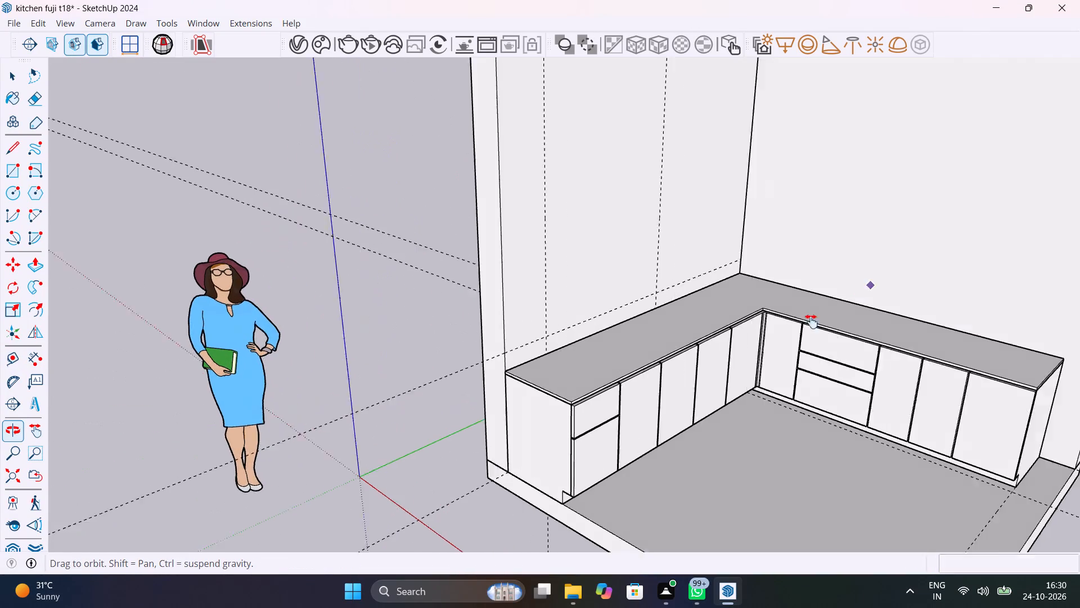
middle_click_drag(811, 321, 678, 328)
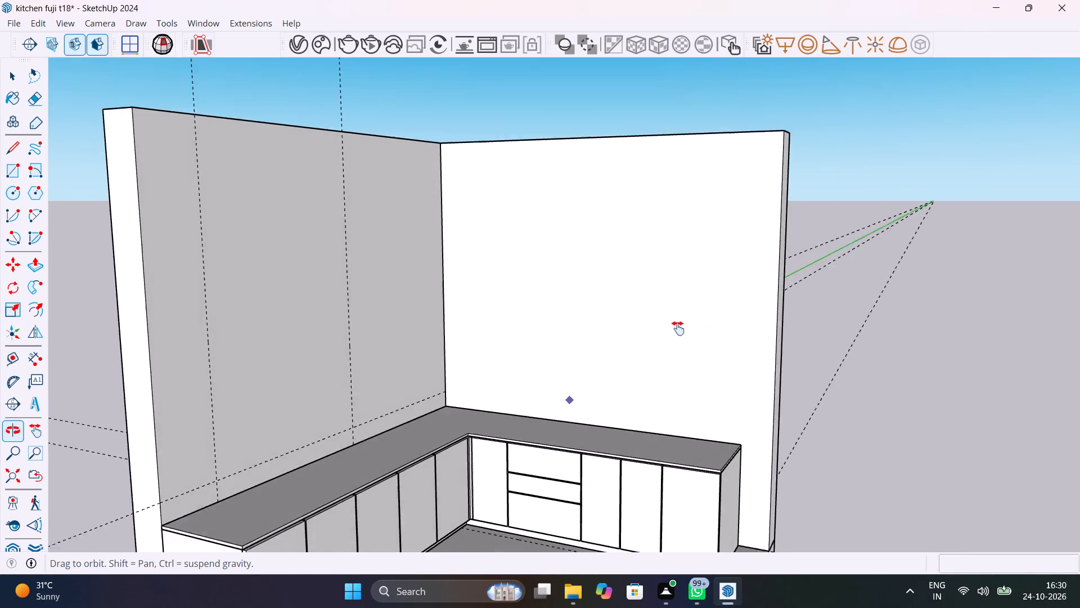
middle_click_drag(678, 328, 646, 235)
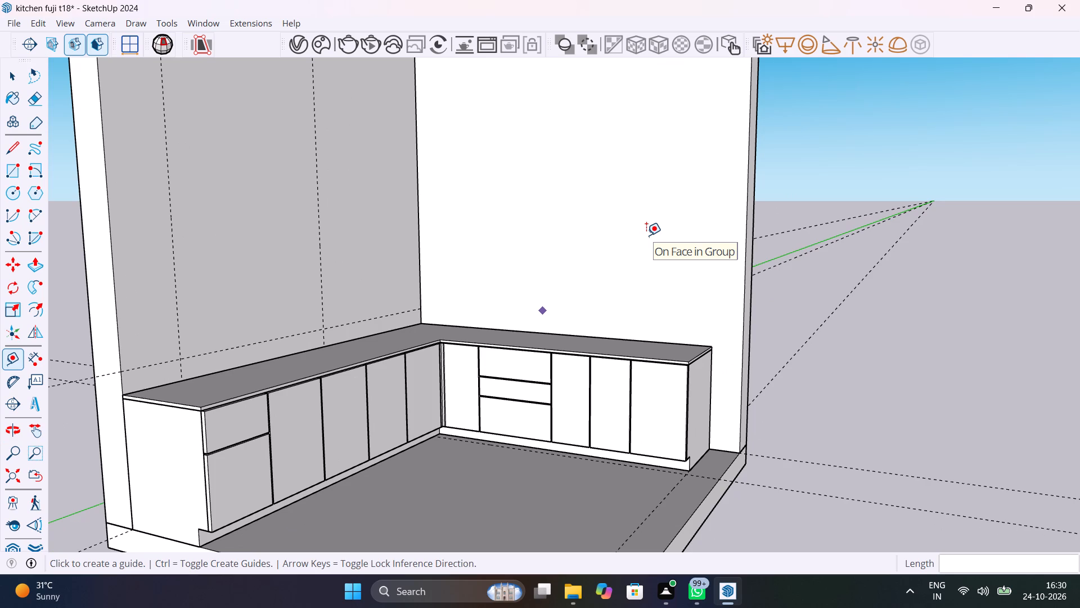
scroll(640, 293, "up", 2)
scroll(643, 294, "down", 1)
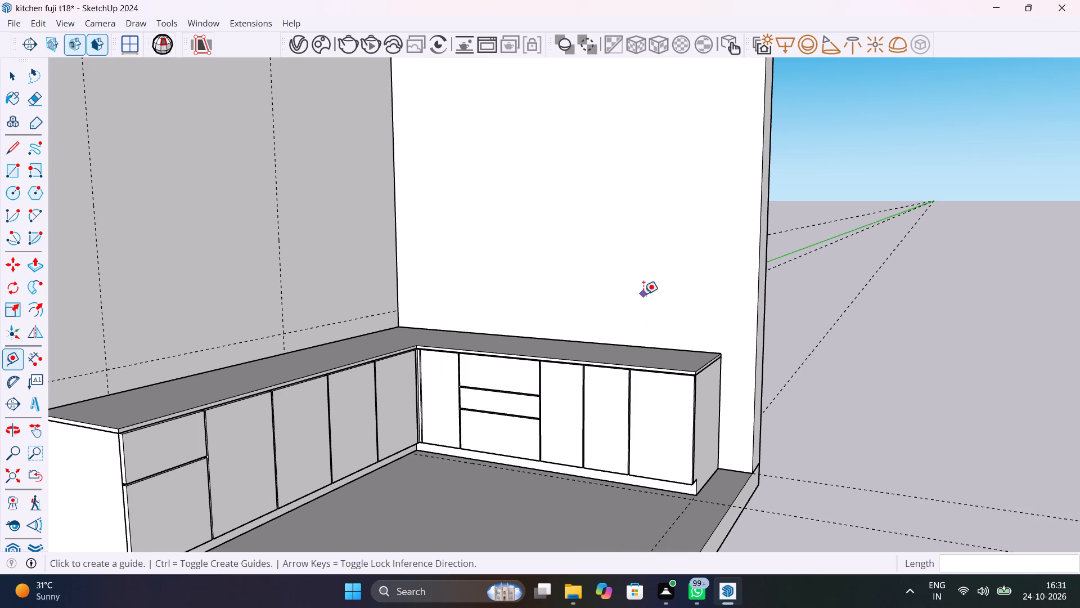
scroll(643, 294, "down", 1)
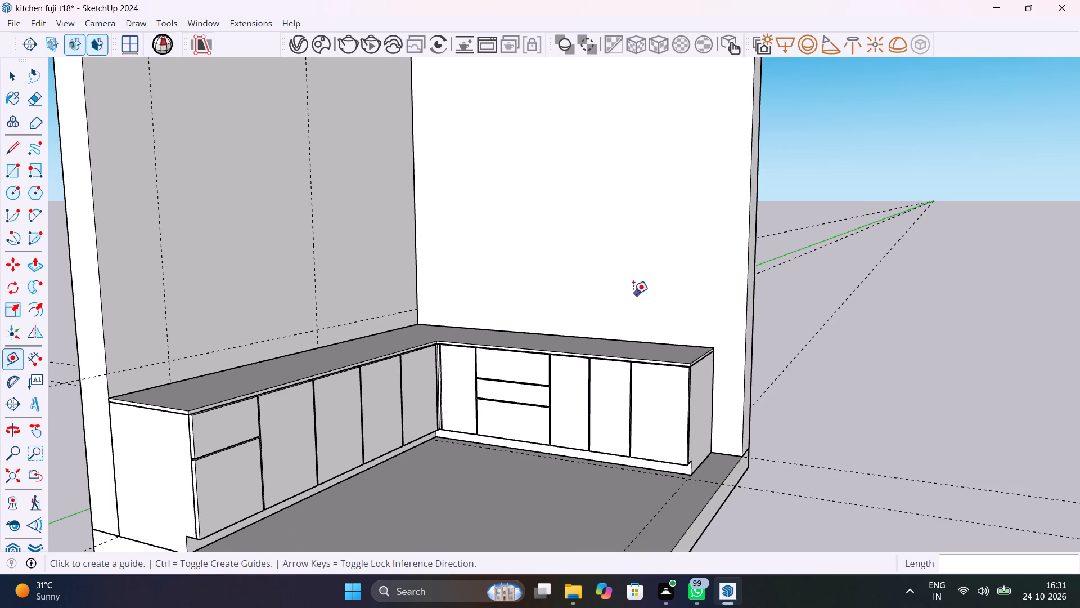
middle_click_drag(661, 305, 699, 338, "shift")
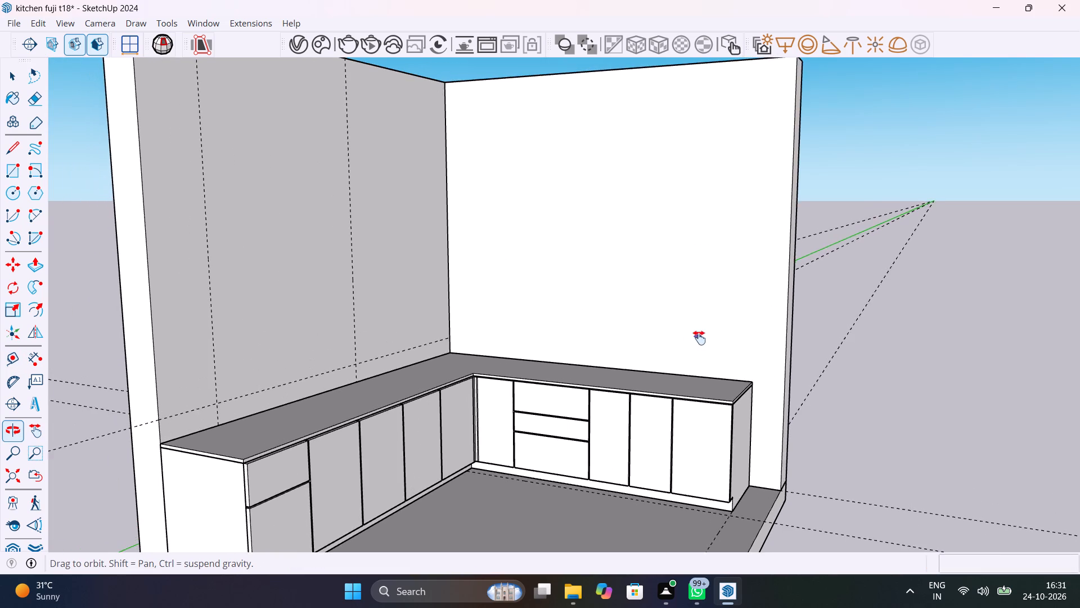
middle_click_drag(699, 338, 667, 328, "shift")
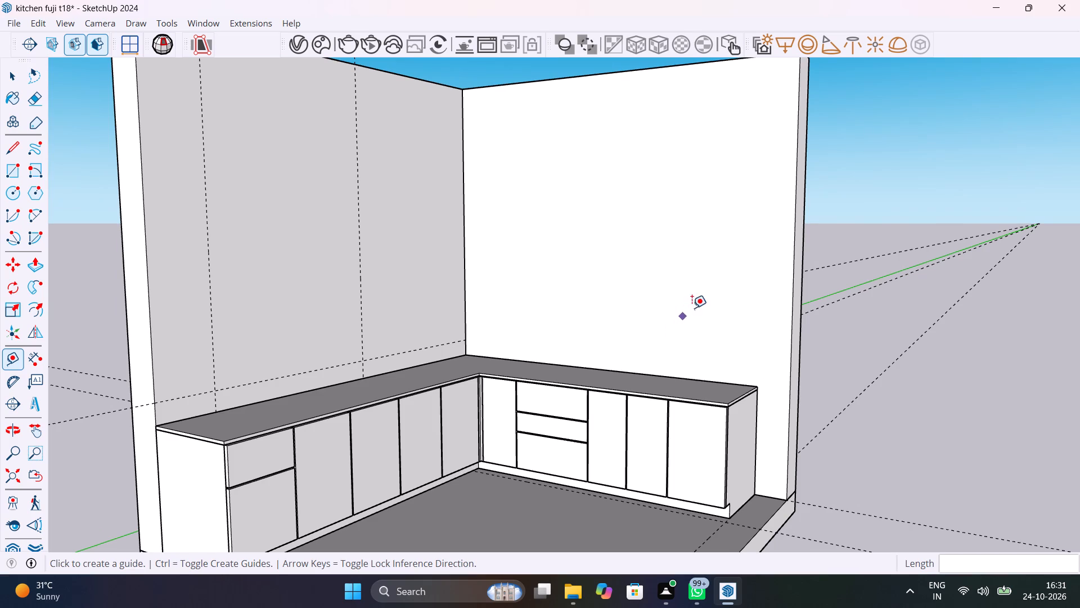
middle_click_drag(695, 305, 701, 292, "shift")
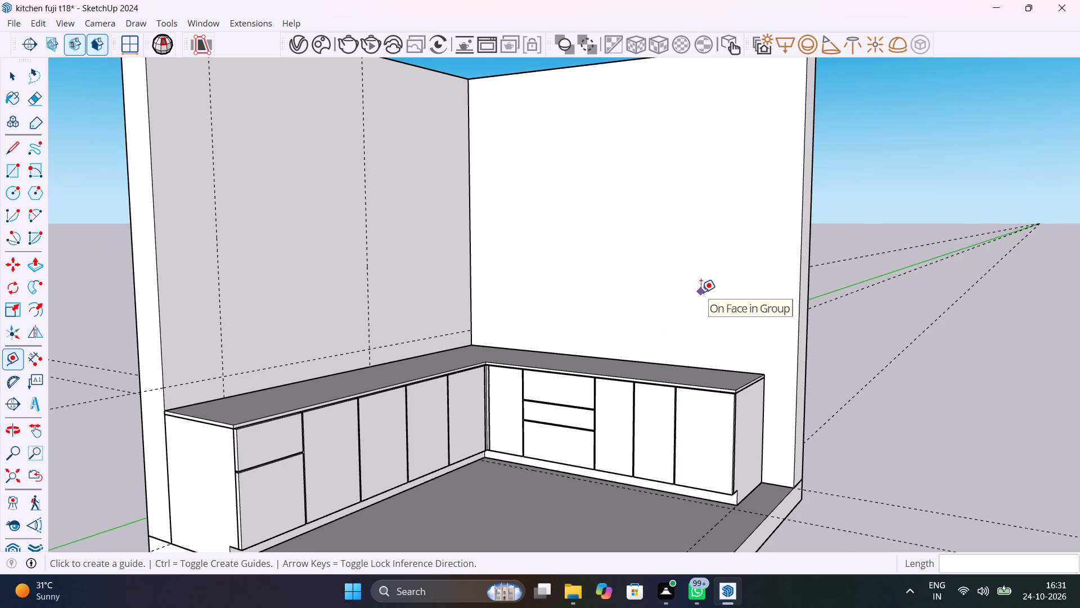
scroll(524, 415, "down", 3)
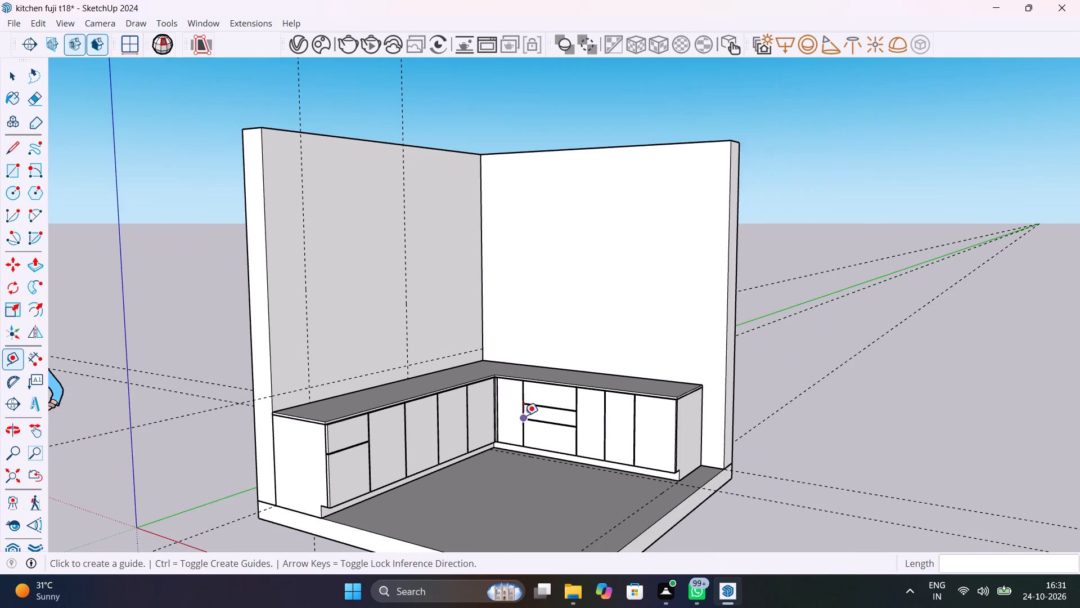
middle_click_drag(520, 412, 329, 510)
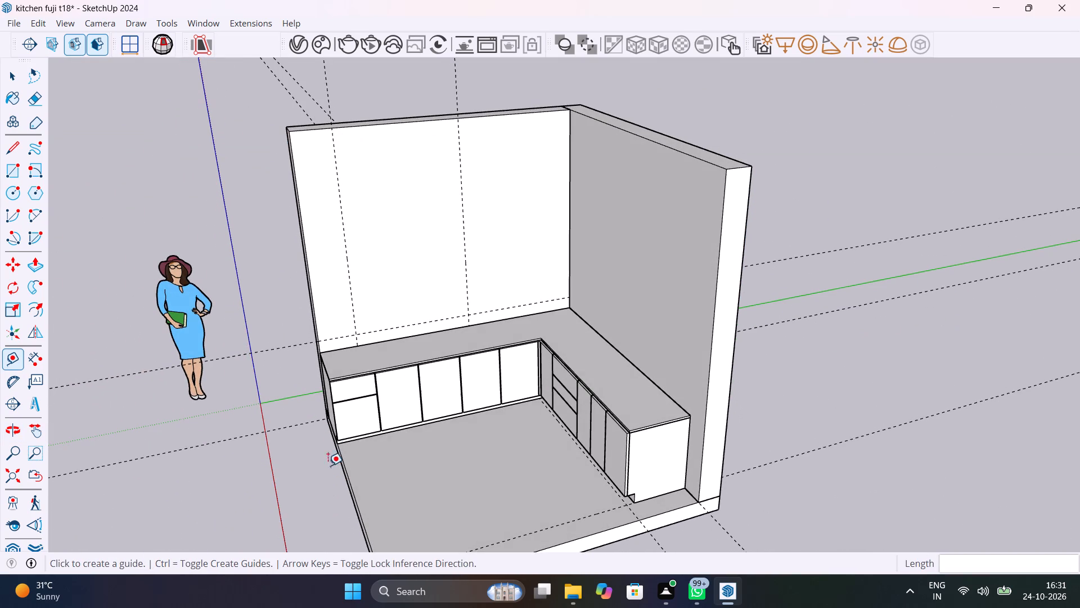
scroll(371, 294, "up", 9)
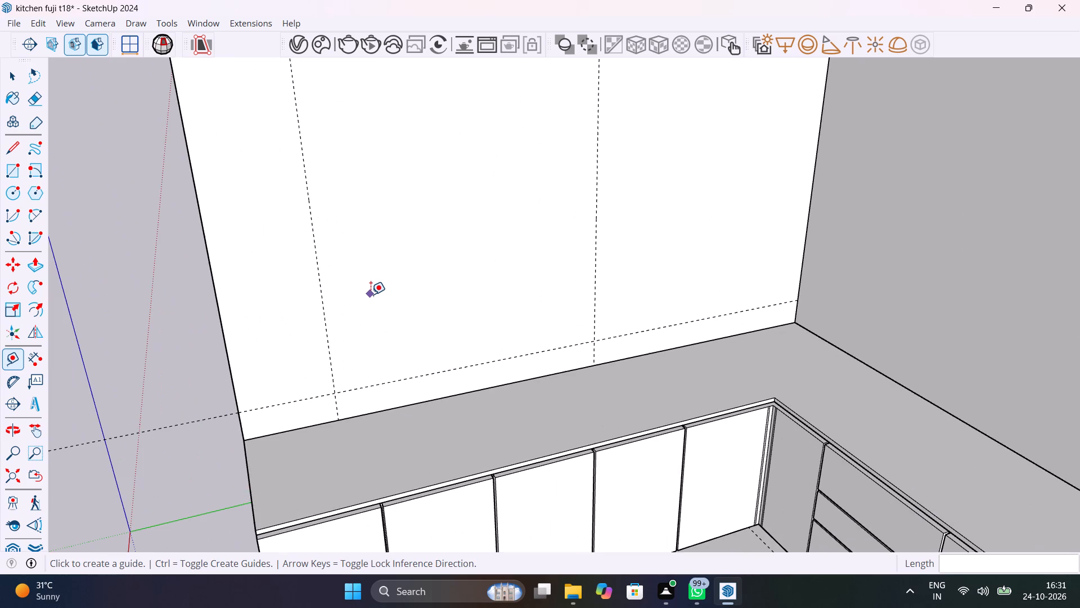
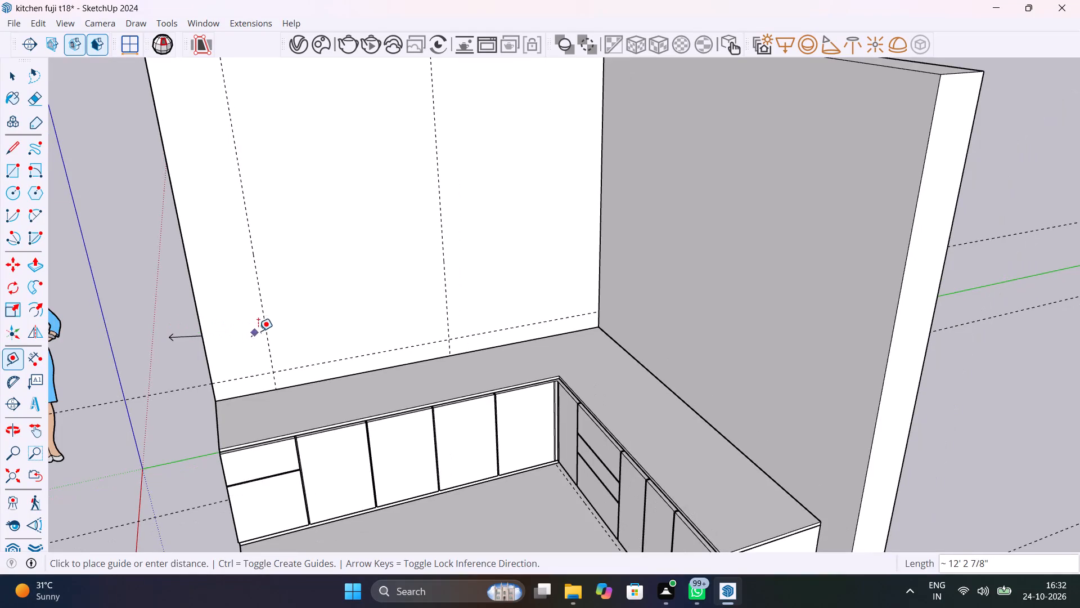
Undo the second vertical guide and place a new one 3' from the first vertical guide, towards the leg's open end.
middle_click_drag(268, 327, 432, 391, "shift")
key("Escape")
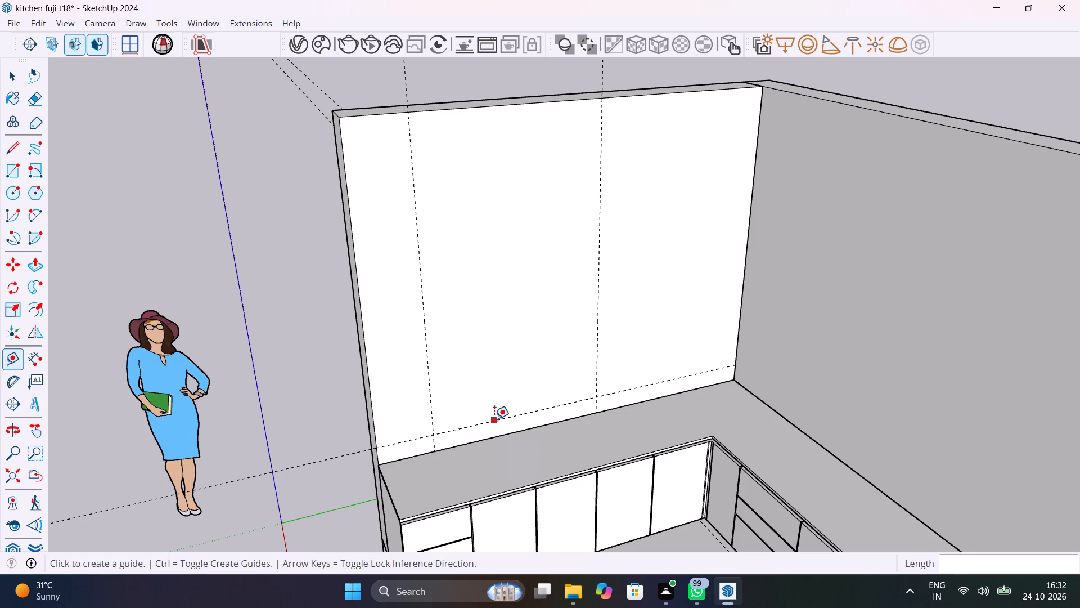
key("ctrl+z")
left_click(596, 301)
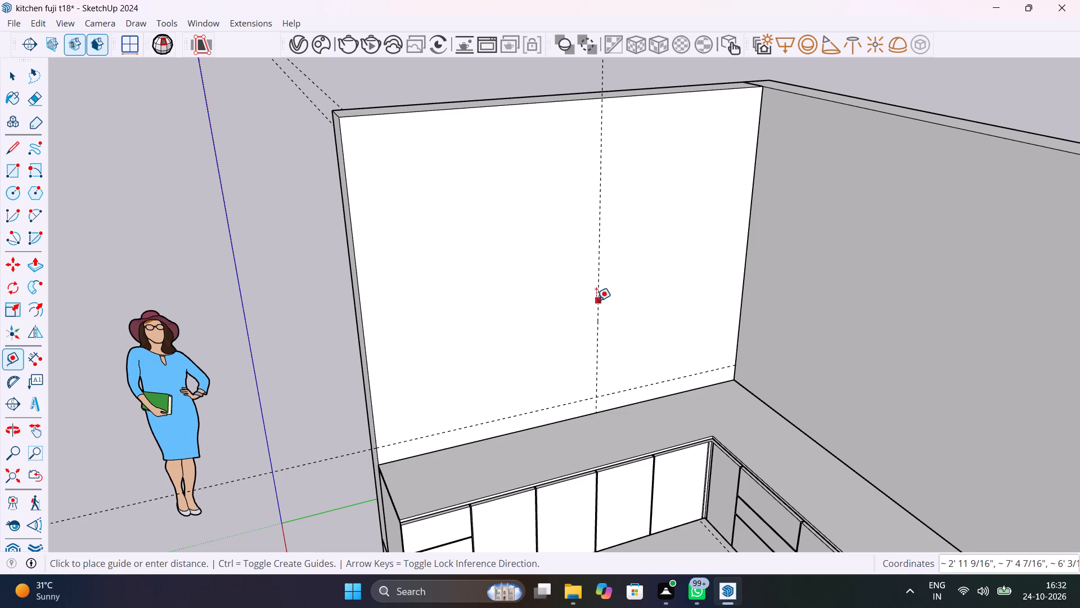
type("3'")
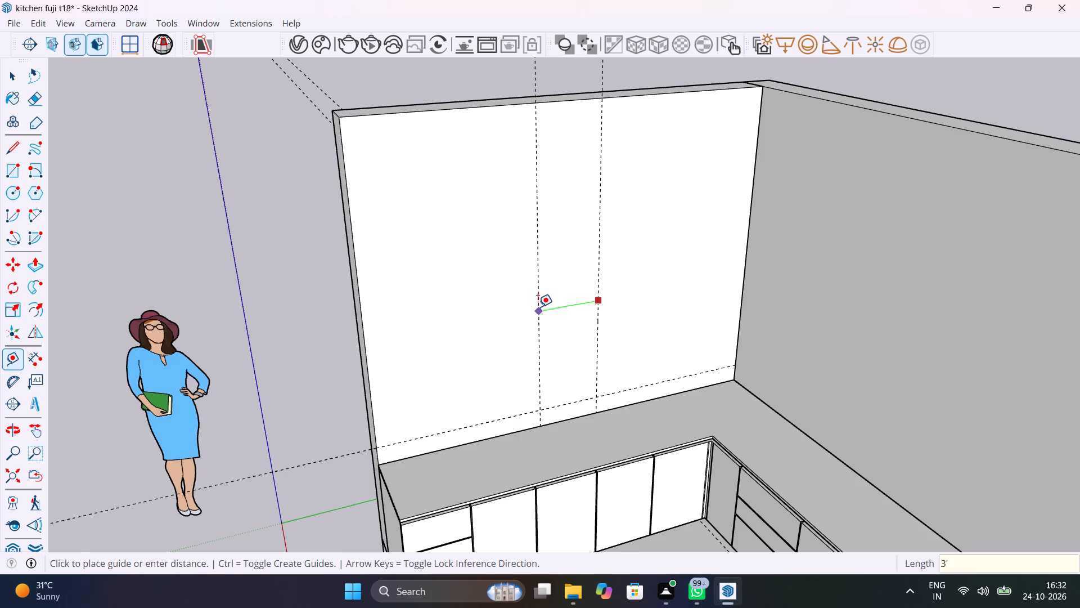
key("Return")
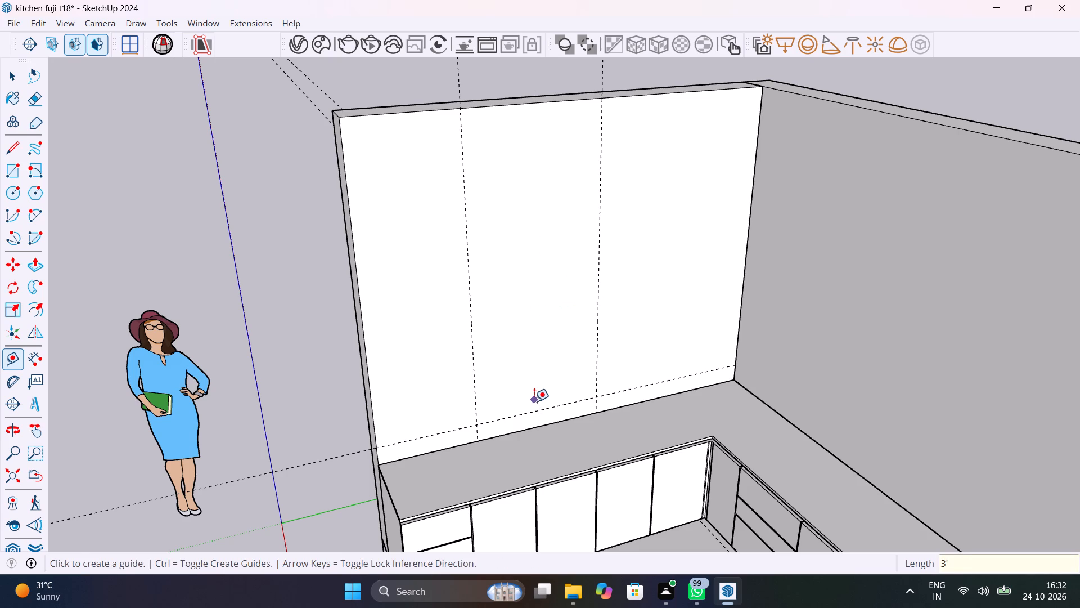
Place a horizontal guide on the same wall, 4' above the lower height guide.
left_click(539, 408)
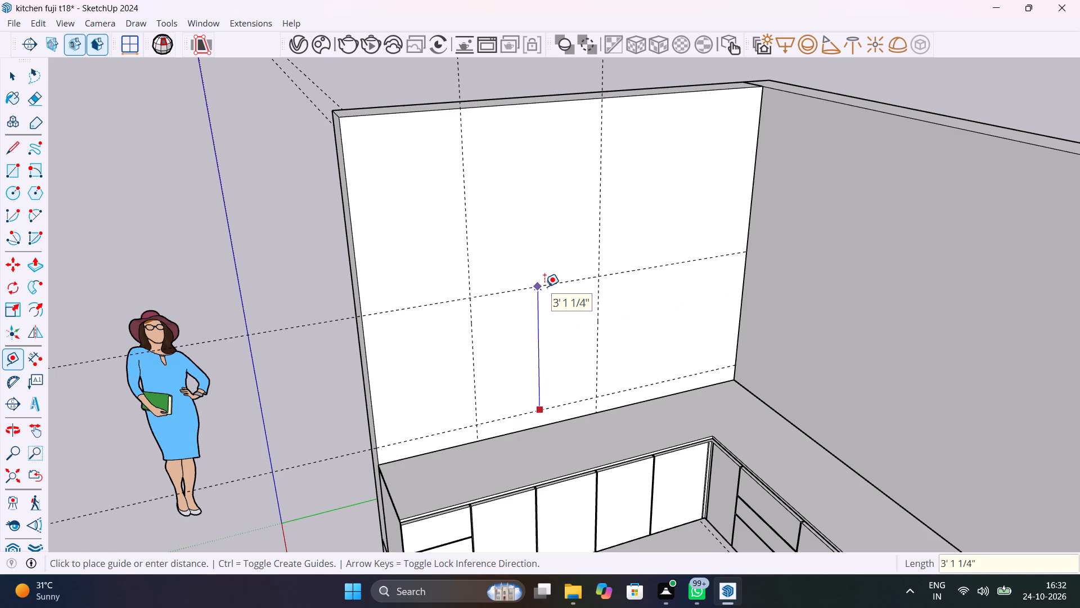
type("4'")
key("Return")
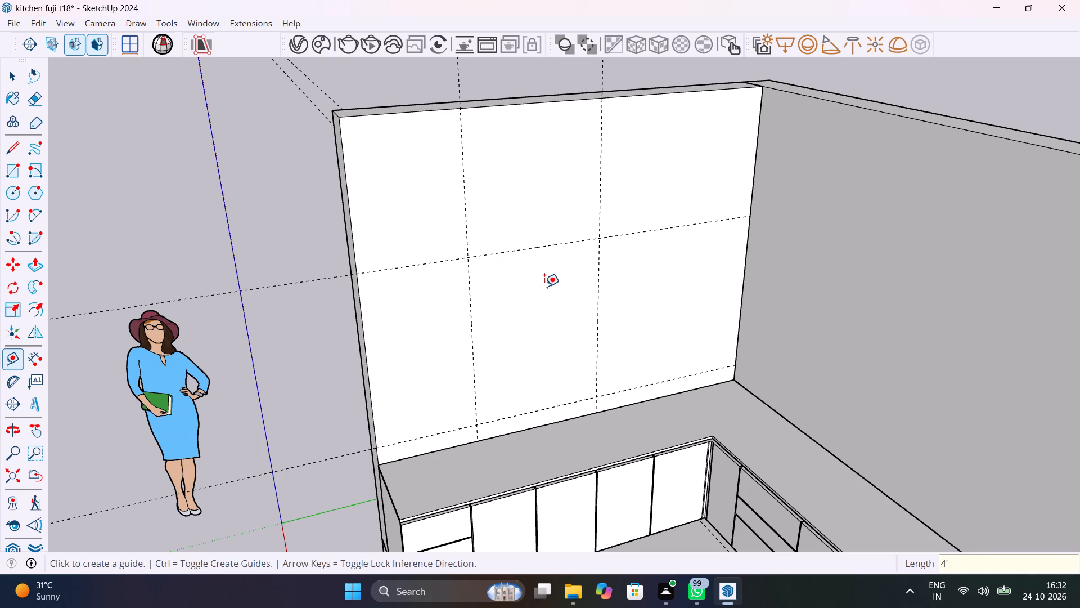
Open the wall behind the first leg for editing and draw a 4' by 3' window rectangle between the guide intersections.
key("space")
triple_click(548, 292)
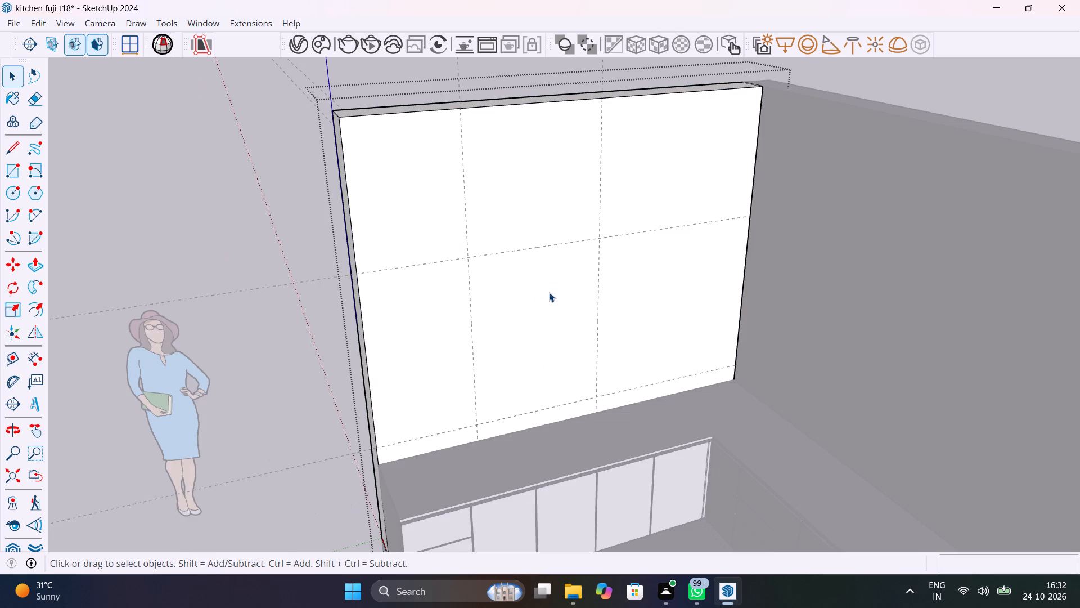
key("r")
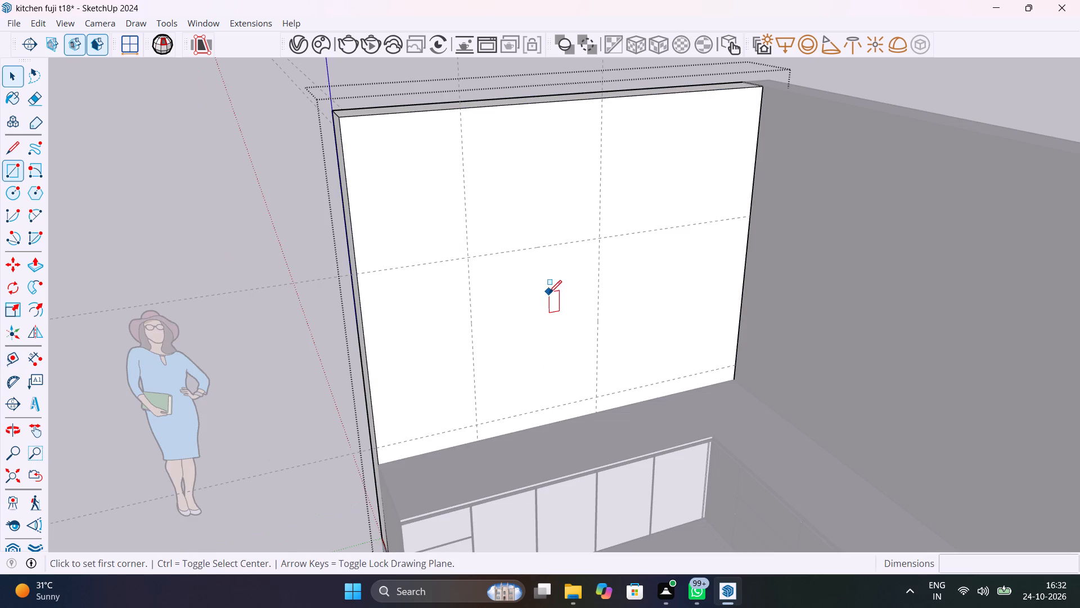
left_click(470, 261)
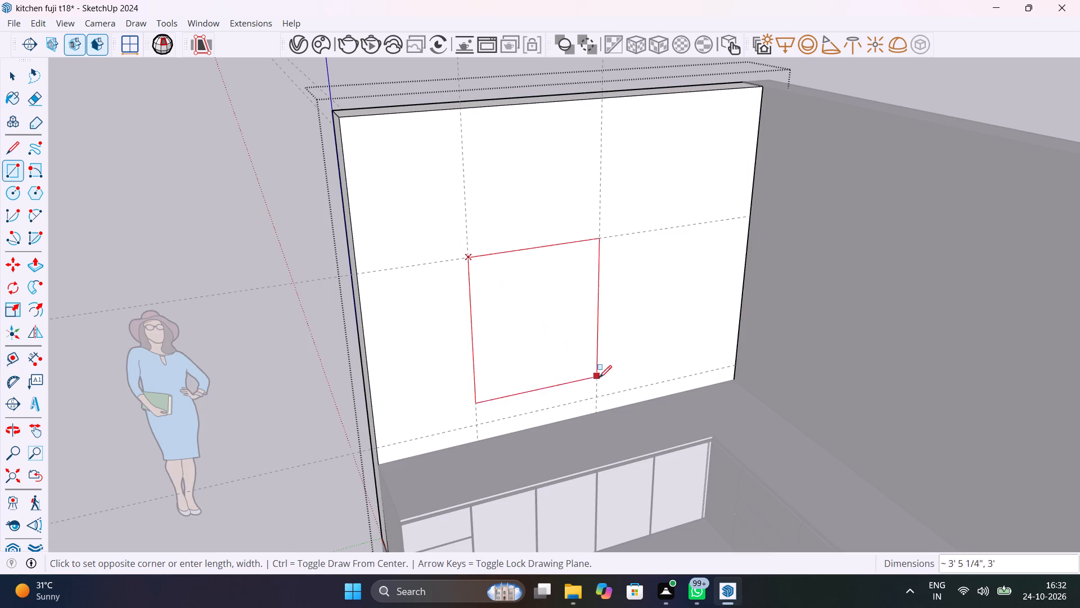
left_click(598, 396)
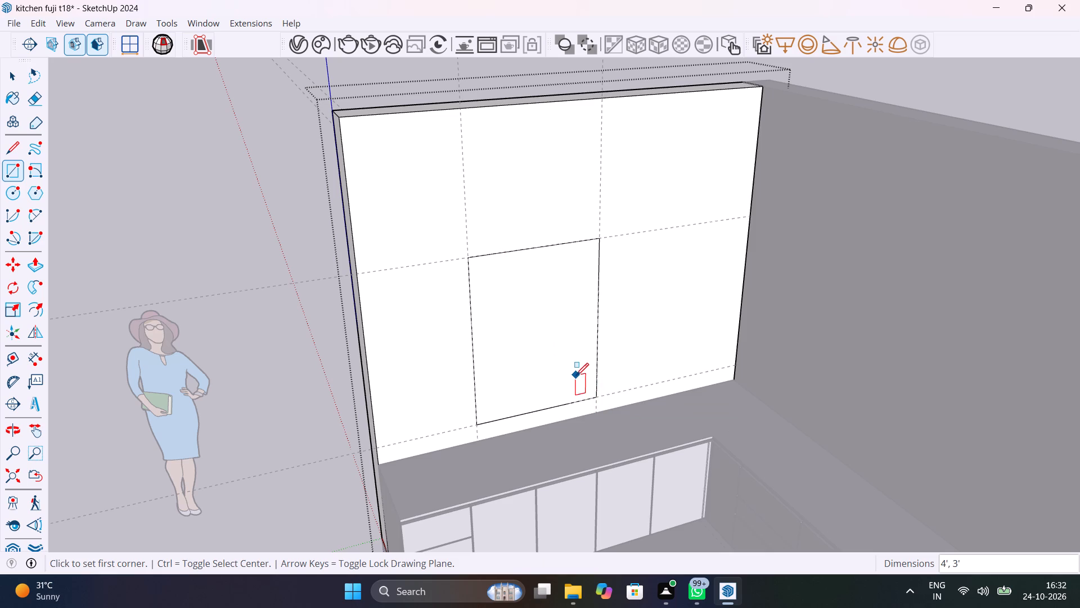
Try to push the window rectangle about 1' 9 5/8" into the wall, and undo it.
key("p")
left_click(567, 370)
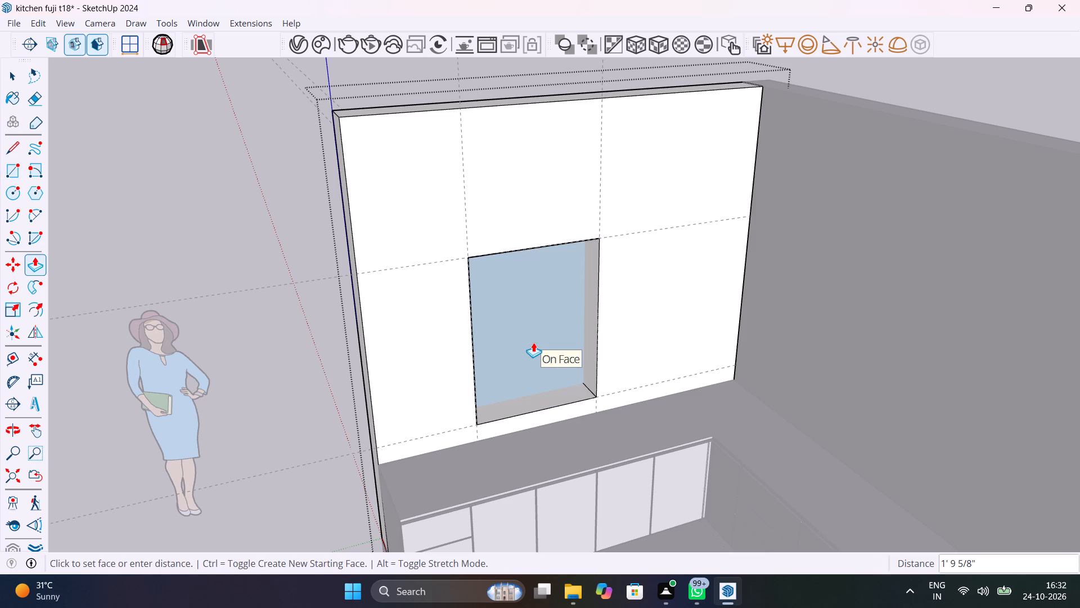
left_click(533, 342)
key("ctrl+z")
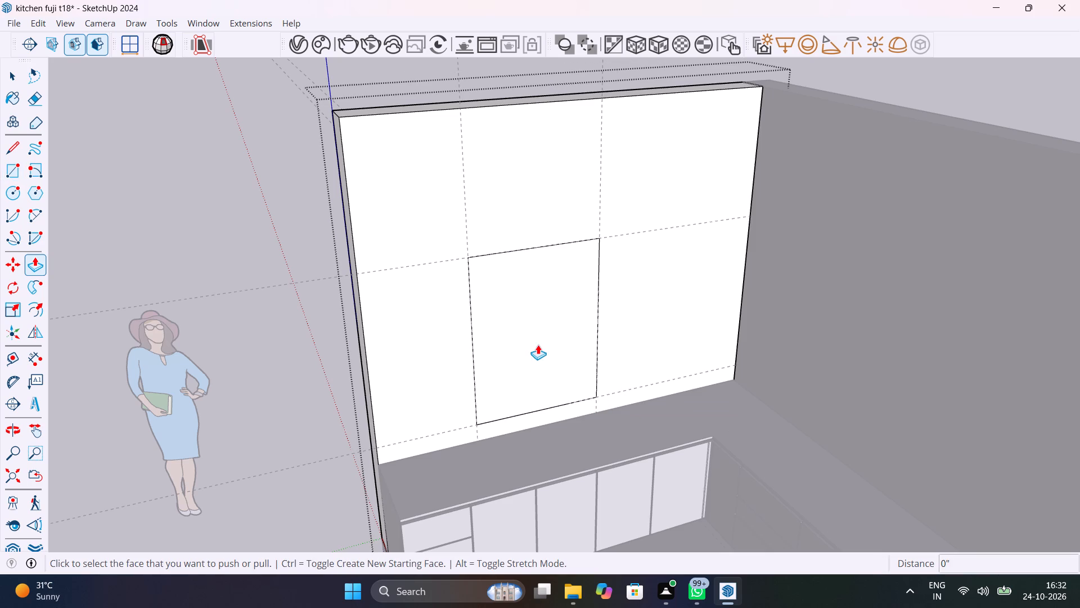
Push the window rectangle 9" through the wall to cut the opening, and leave the wall's editing mode.
left_click(545, 346)
left_click(500, 328)
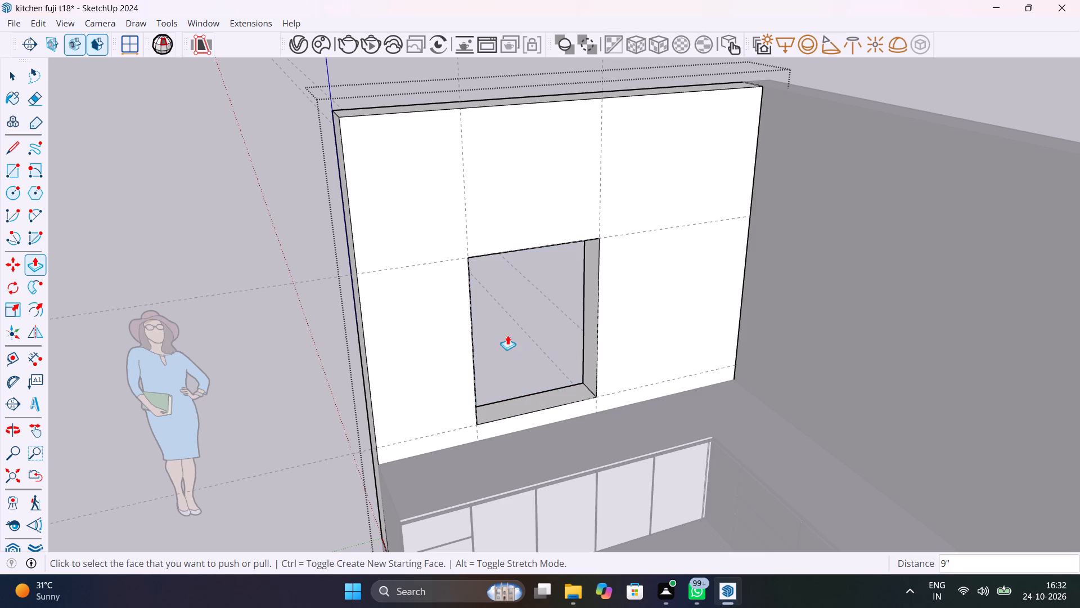
key("space")
left_click(303, 362)
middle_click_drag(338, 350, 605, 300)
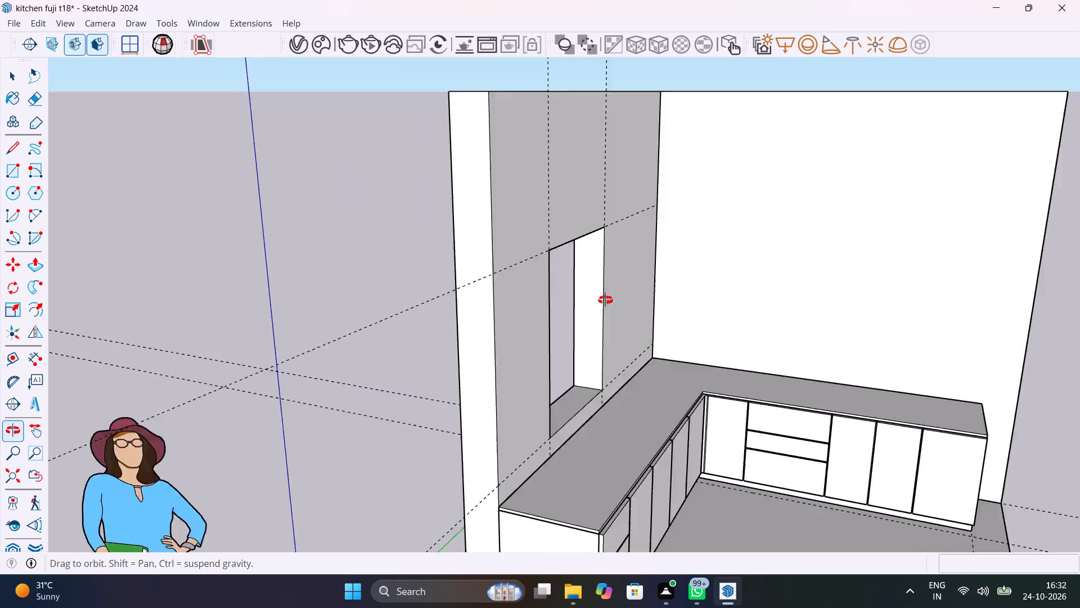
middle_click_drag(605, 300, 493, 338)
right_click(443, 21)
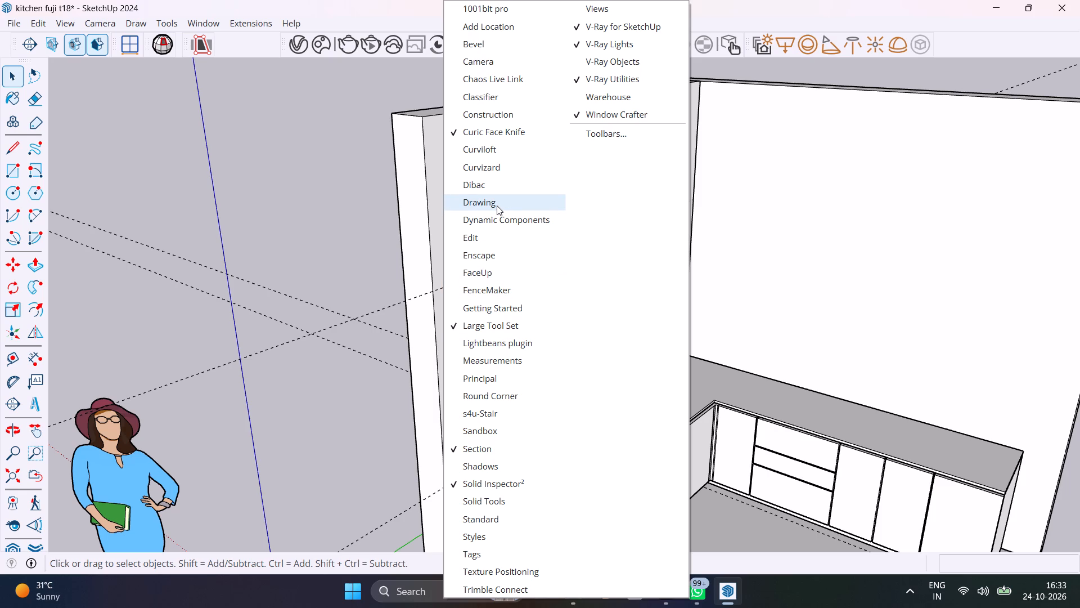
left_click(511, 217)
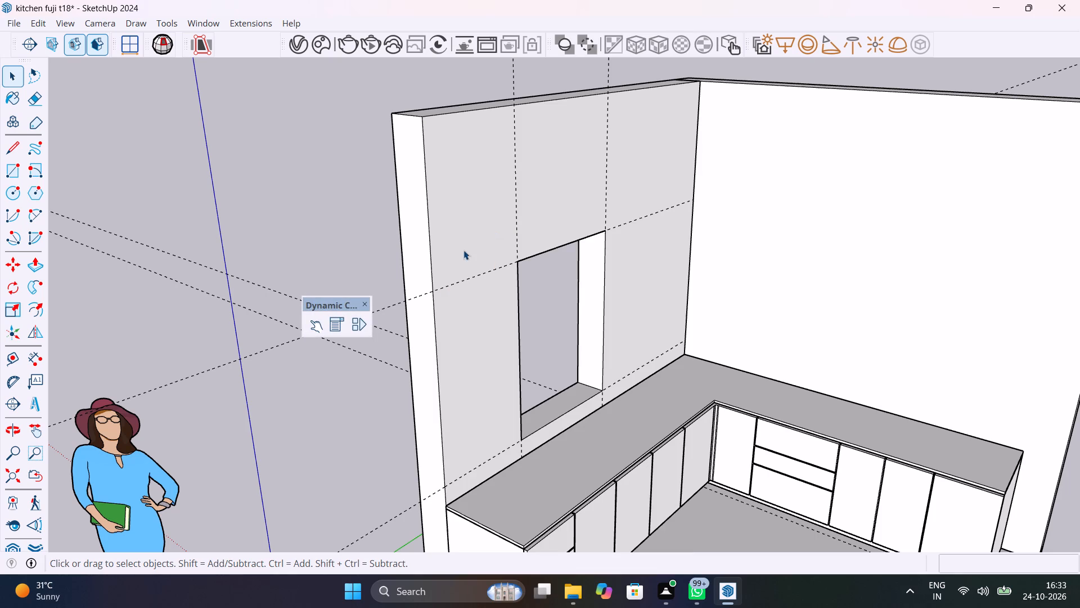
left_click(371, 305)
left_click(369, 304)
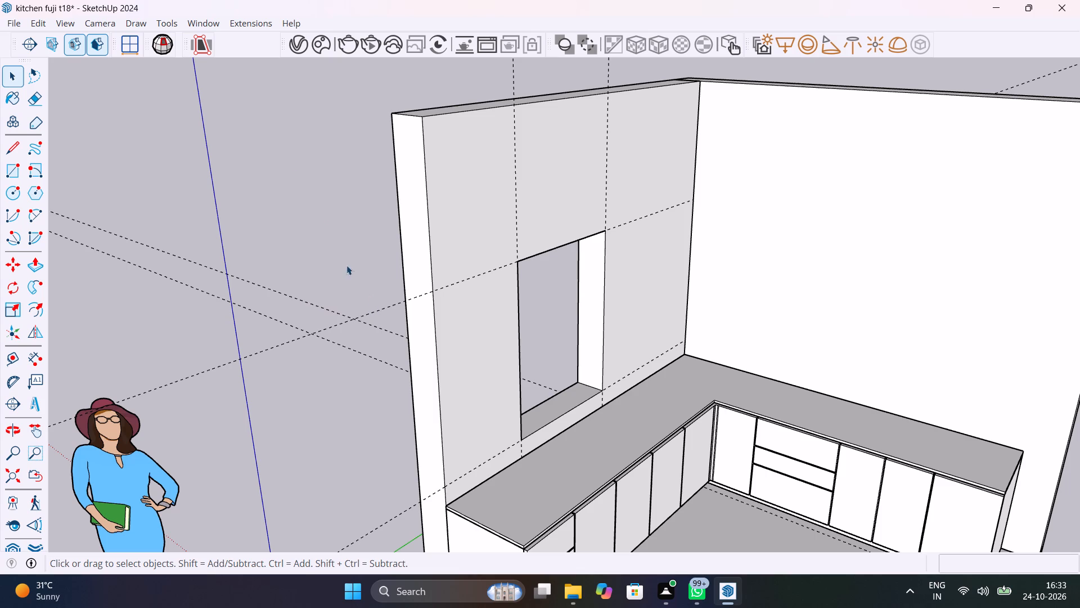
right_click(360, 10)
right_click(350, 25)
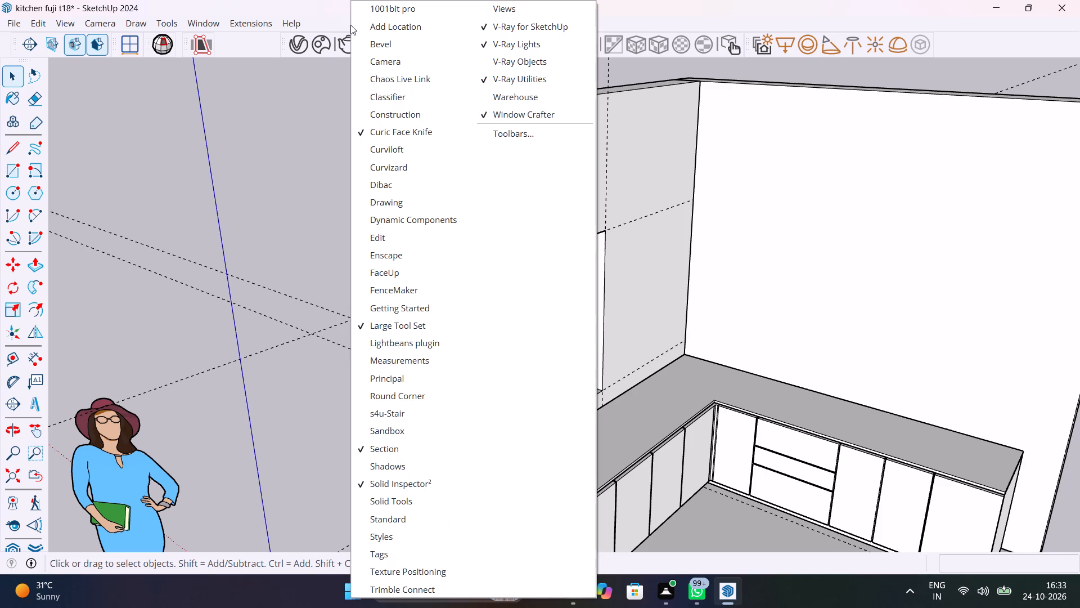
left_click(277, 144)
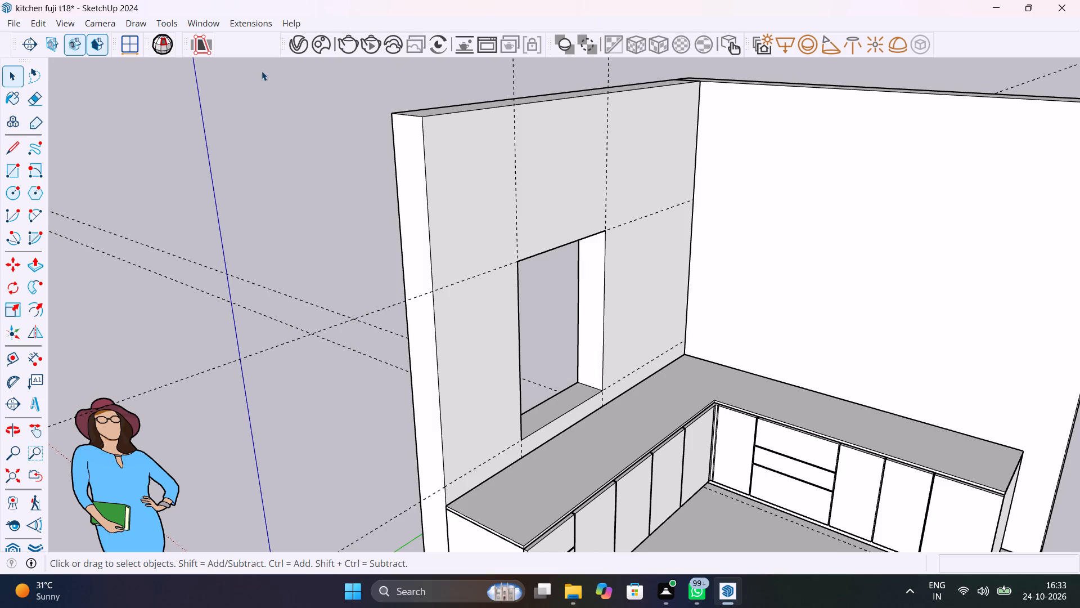
Open the Extension Warehouse and browse its home page and featured extensions.
left_click(260, 18)
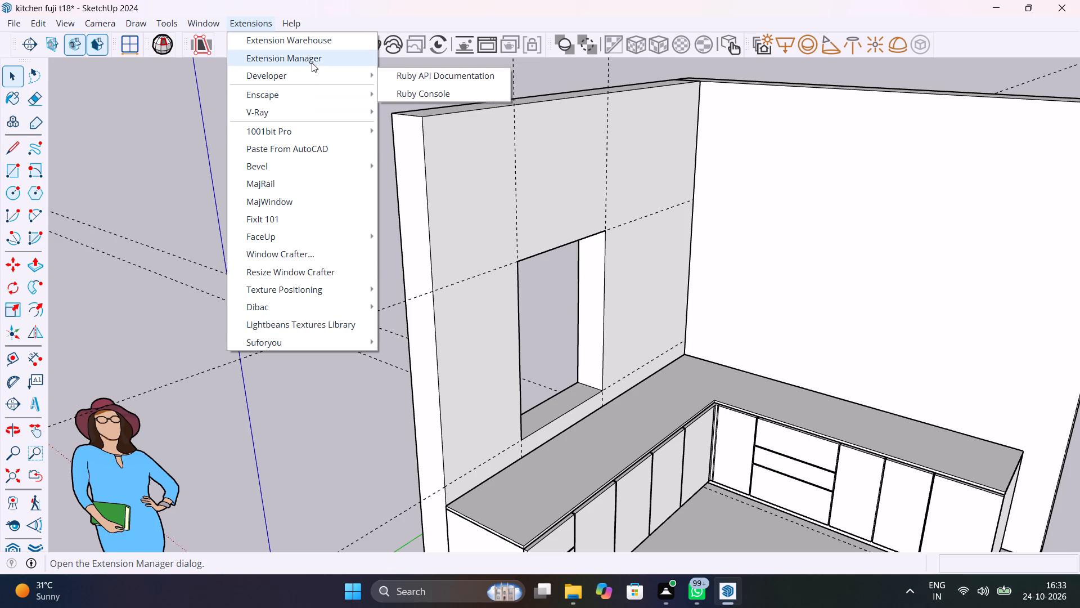
left_click(312, 47)
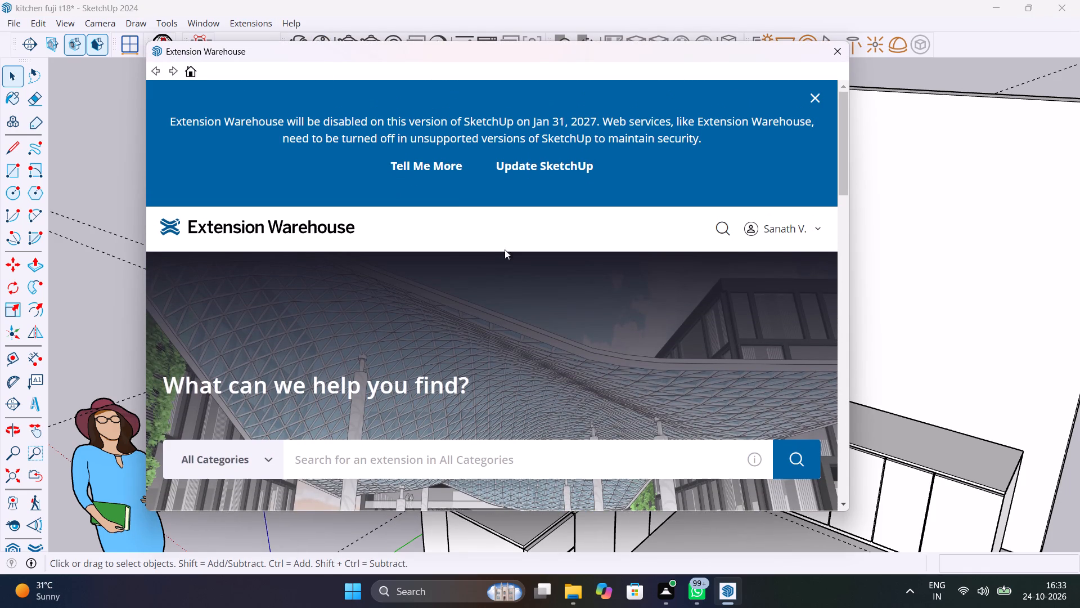
scroll(493, 338, "down", 6)
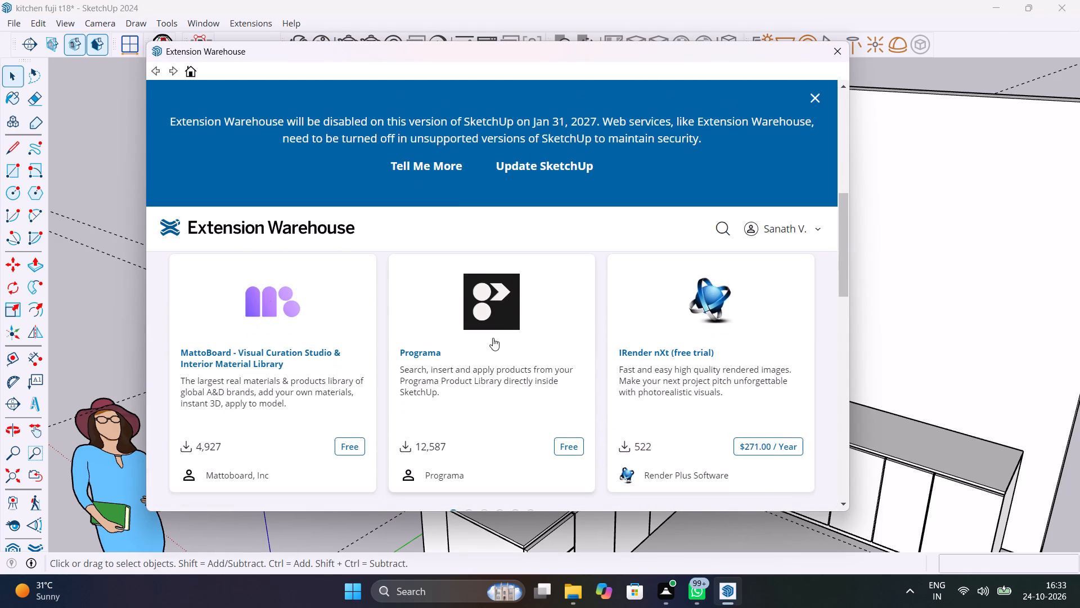
scroll(493, 338, "down", 4)
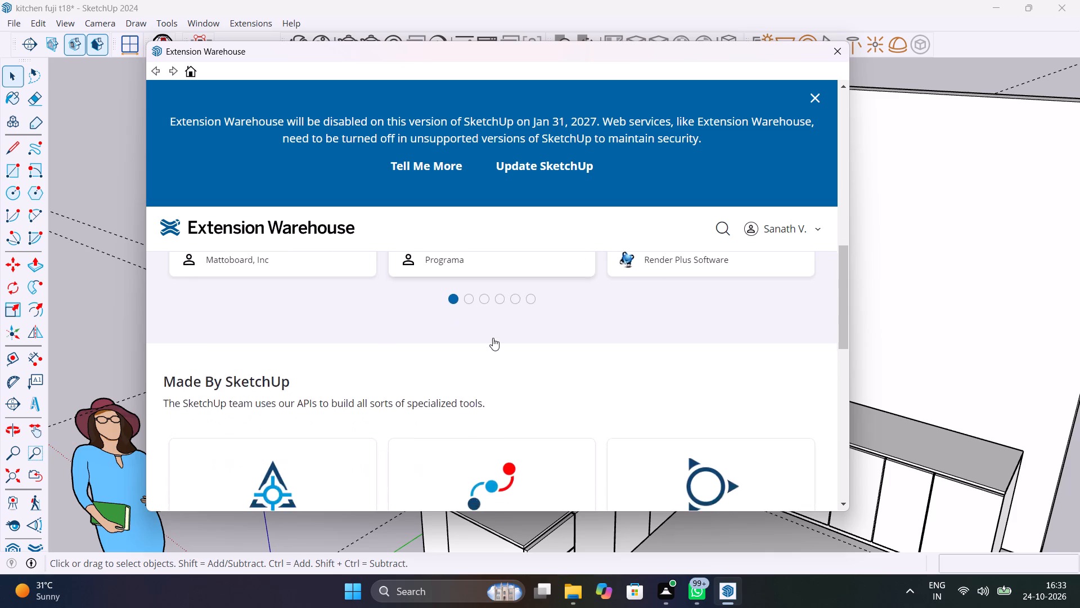
scroll(493, 338, "down", 9)
scroll(493, 338, "up", 4)
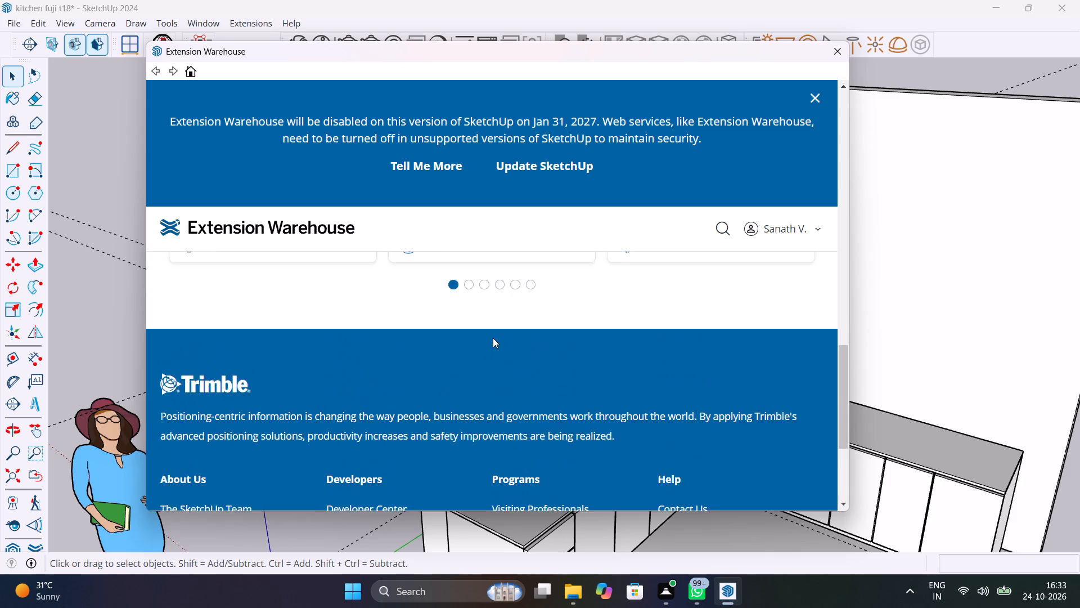
scroll(493, 338, "up", 18)
scroll(493, 338, "down", 1)
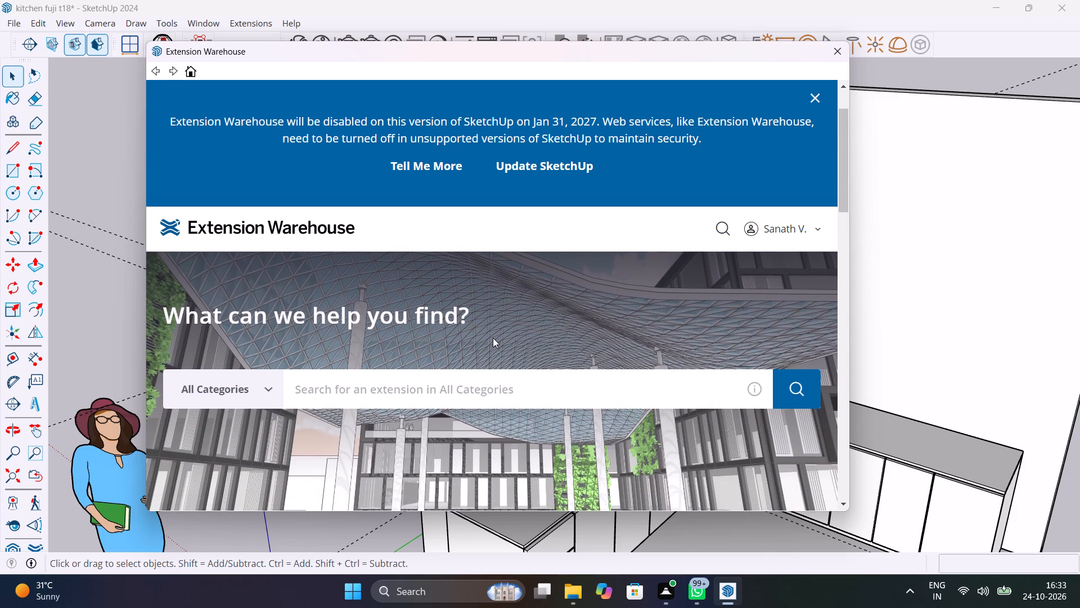
scroll(493, 338, "down", 1)
Search the Extension Warehouse for "joint", look through the results, and close the warehouse.
left_click(481, 323)
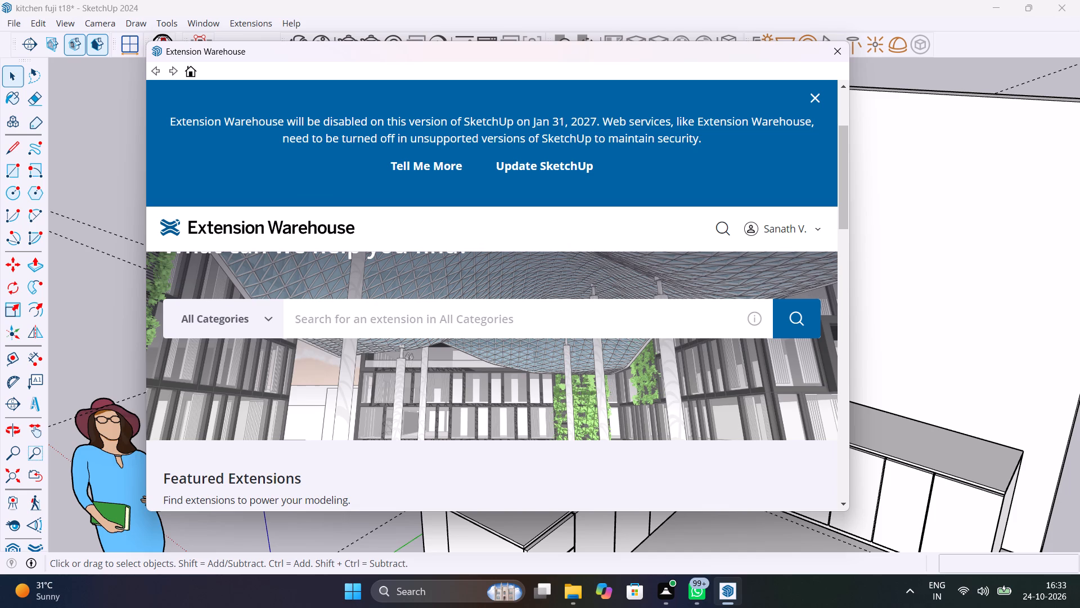
key("j")
type("oint")
key("Return")
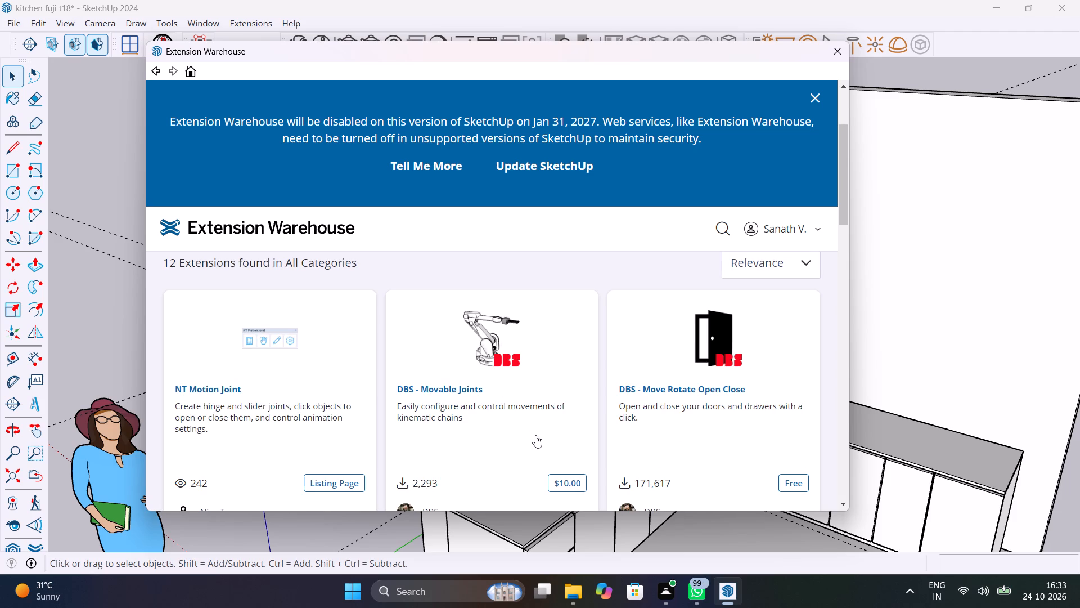
scroll(535, 435, "down", 3)
scroll(535, 435, "up", 1)
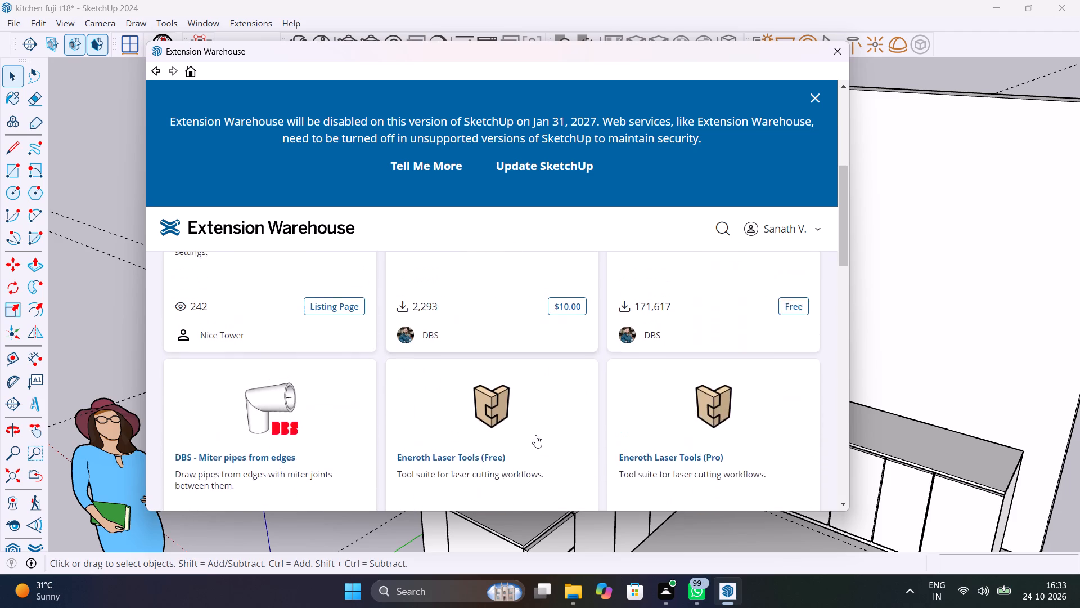
scroll(535, 435, "down", 5)
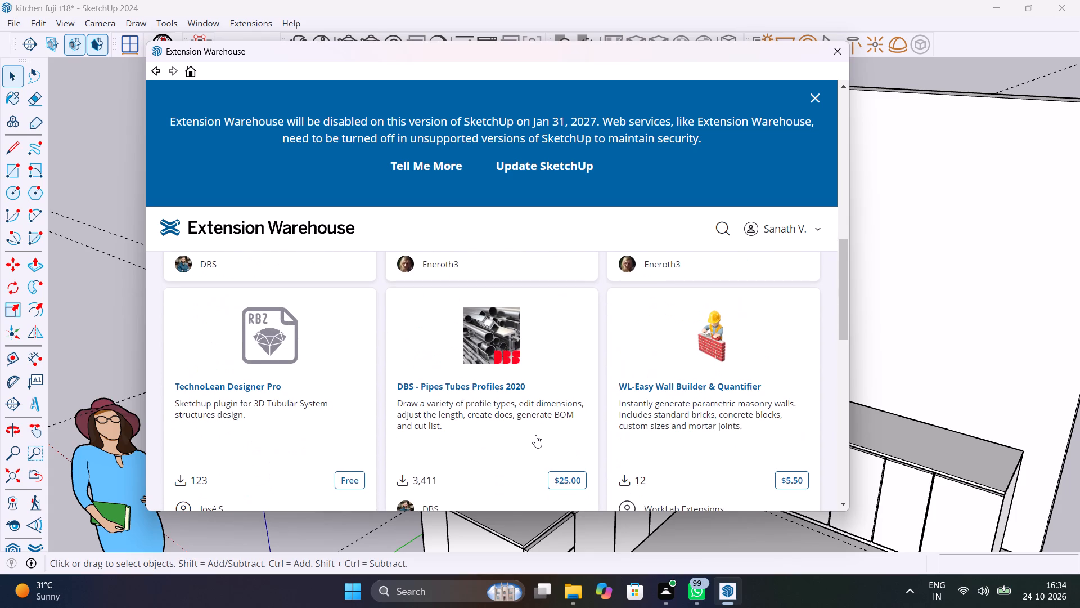
scroll(535, 435, "down", 3)
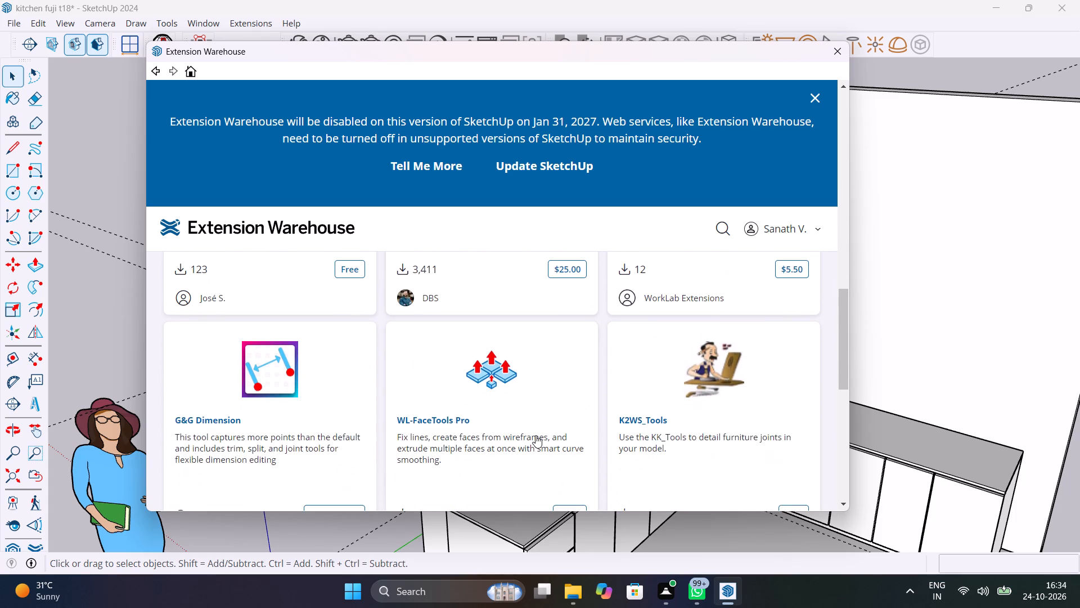
scroll(535, 435, "down", 3)
scroll(535, 435, "up", 17)
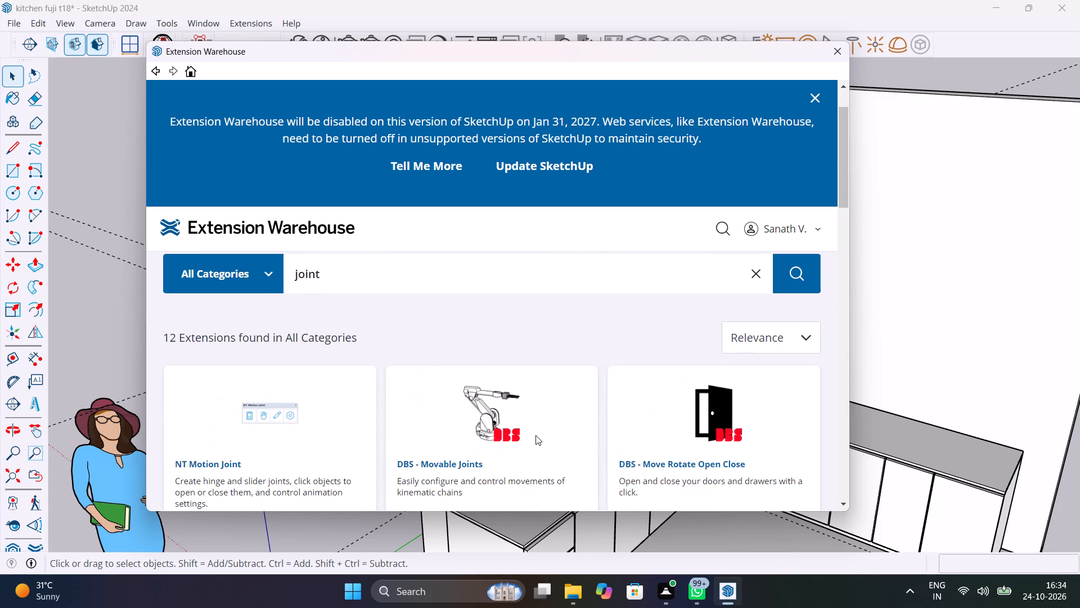
scroll(535, 435, "up", 2)
left_click(821, 101)
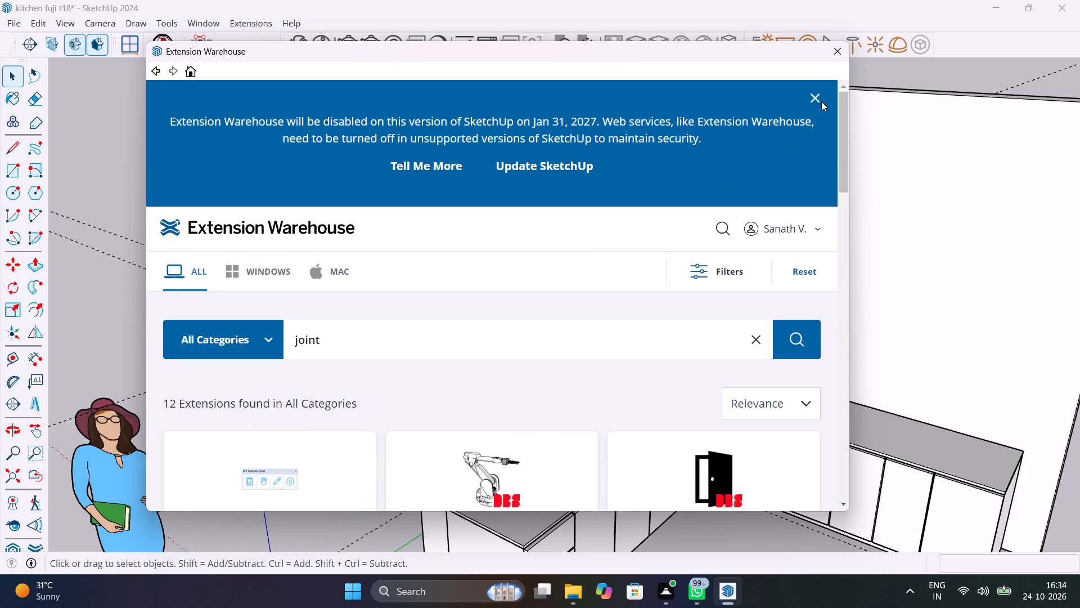
left_click(816, 100)
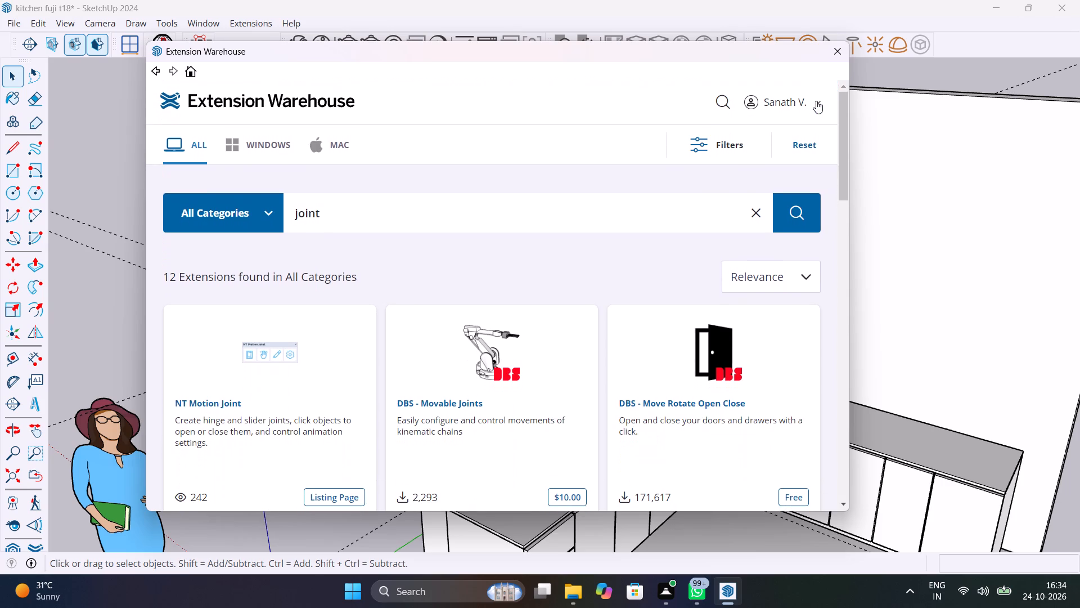
left_click(816, 100)
left_click(833, 57)
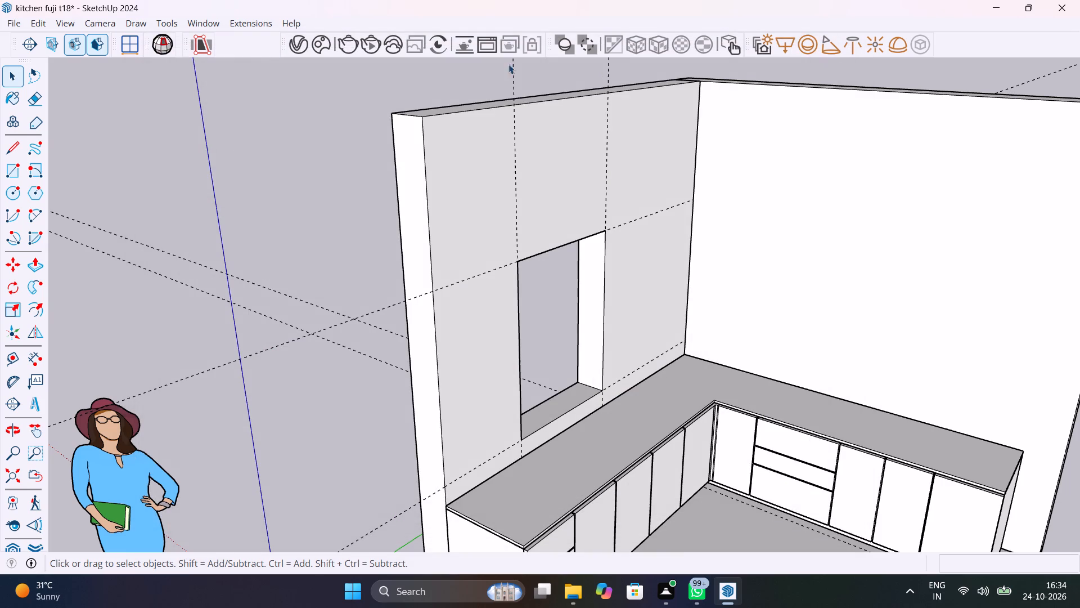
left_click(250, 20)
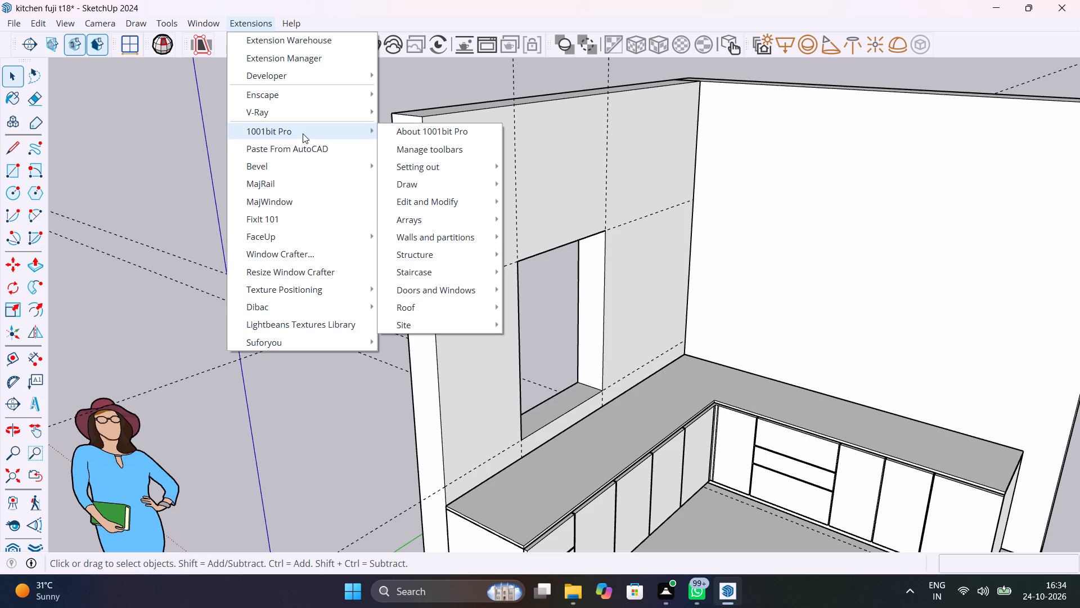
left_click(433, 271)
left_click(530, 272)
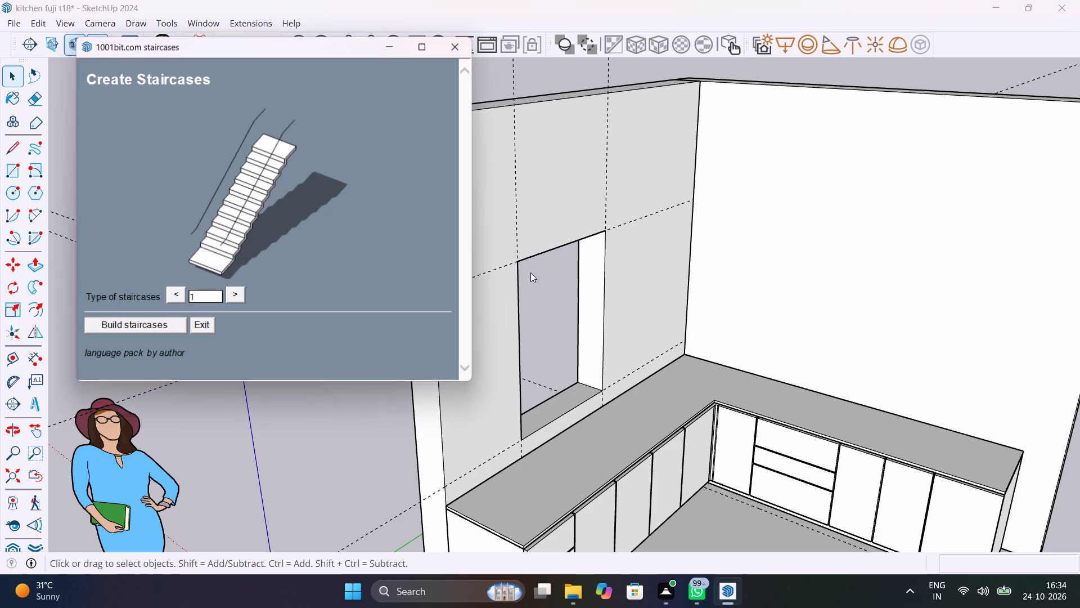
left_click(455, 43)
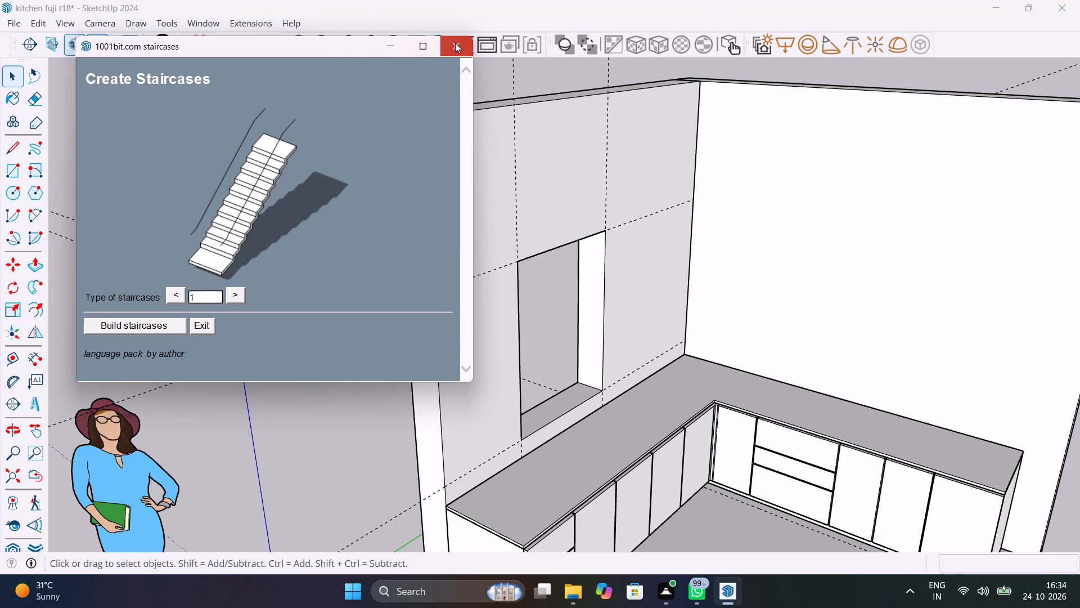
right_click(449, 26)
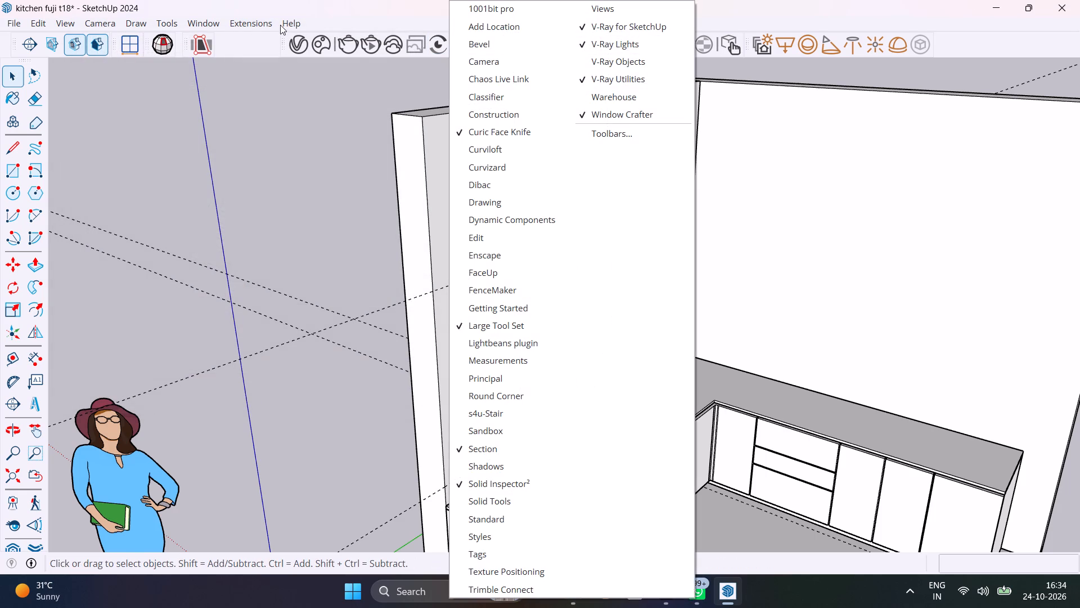
Open the Window Crafter extension and choose the Sliding window type.
left_click(255, 19)
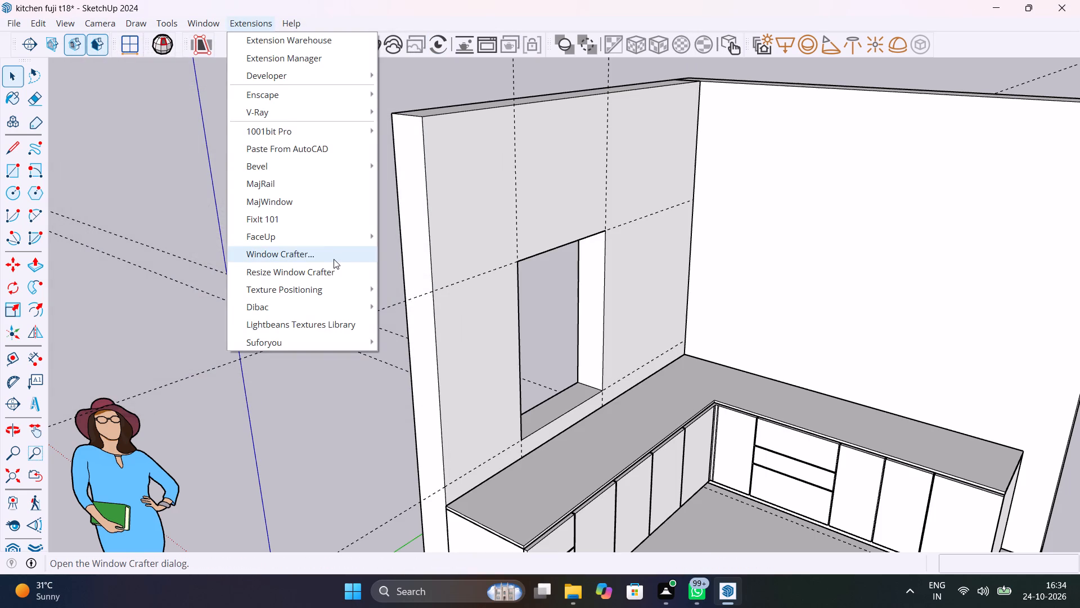
left_click(334, 258)
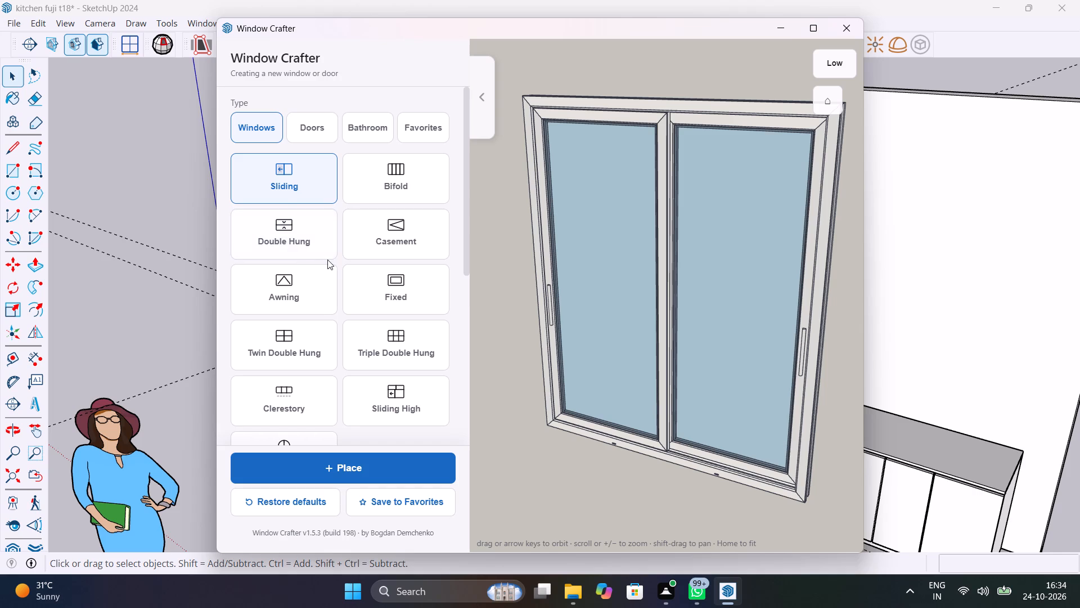
left_click(294, 176)
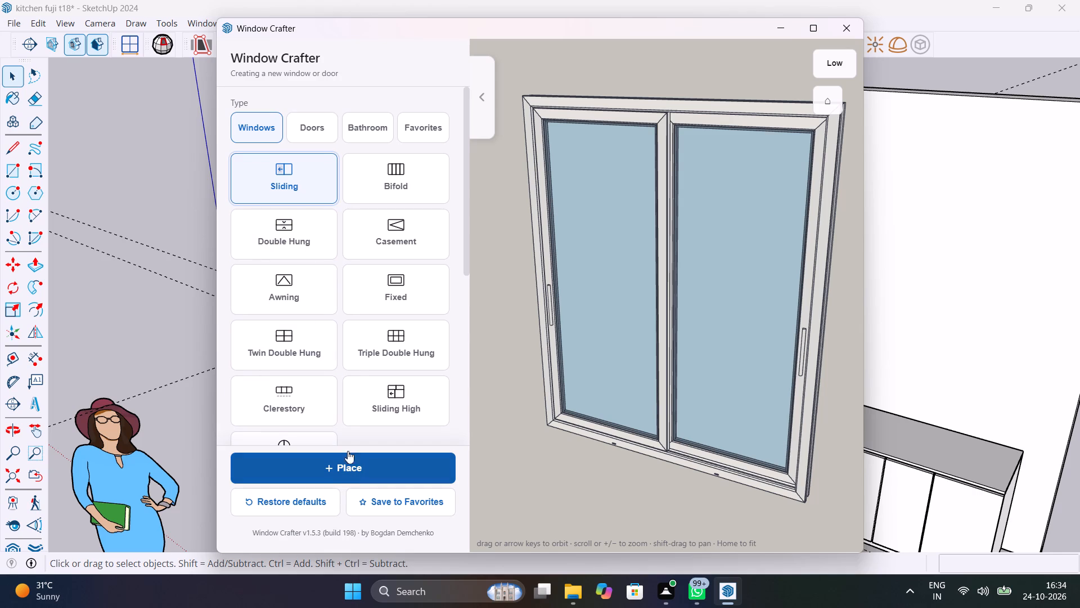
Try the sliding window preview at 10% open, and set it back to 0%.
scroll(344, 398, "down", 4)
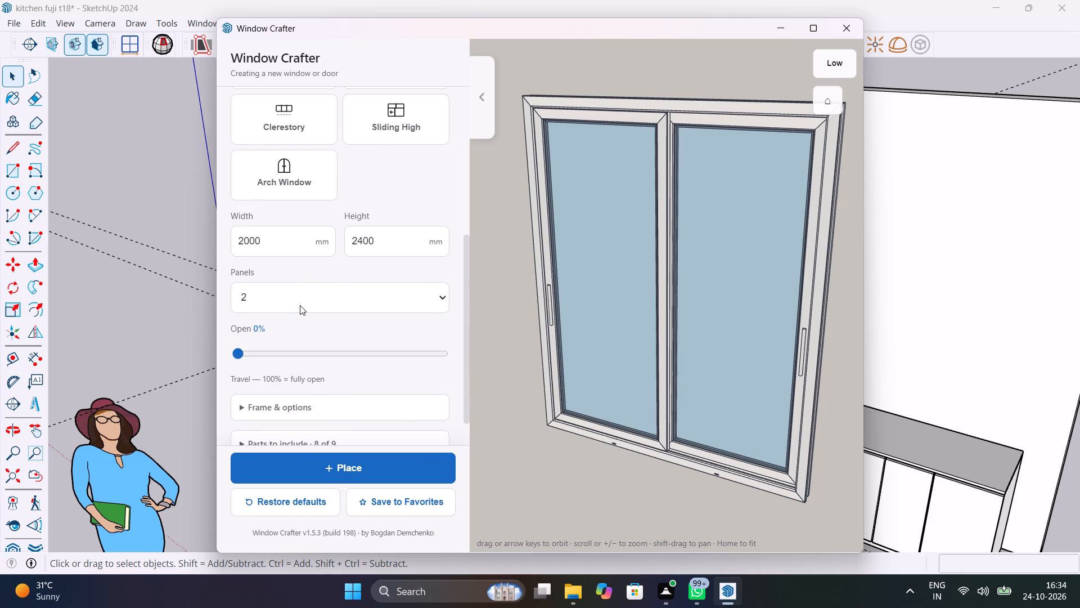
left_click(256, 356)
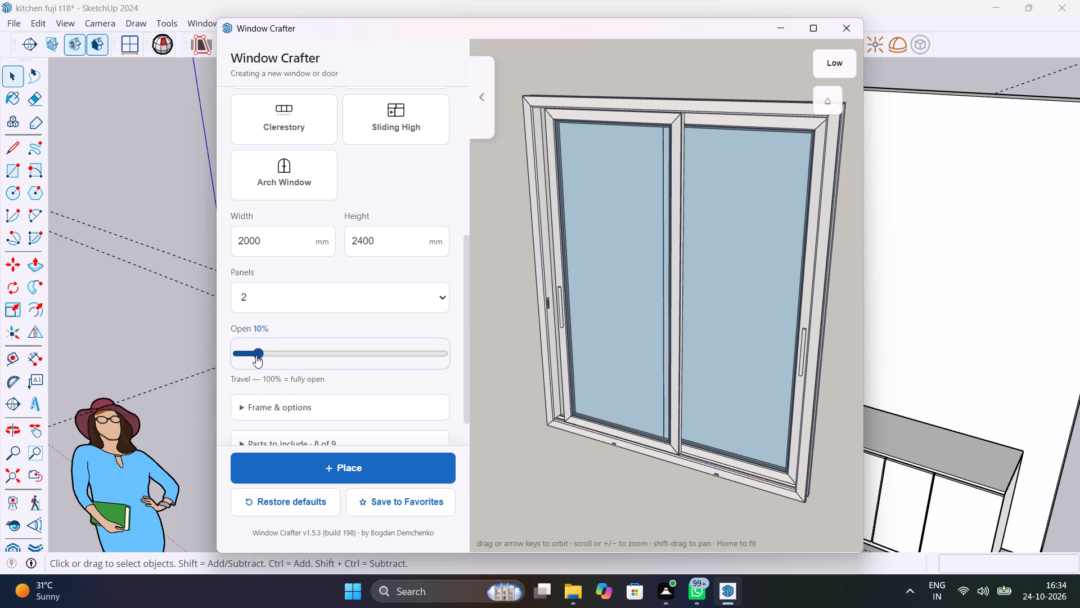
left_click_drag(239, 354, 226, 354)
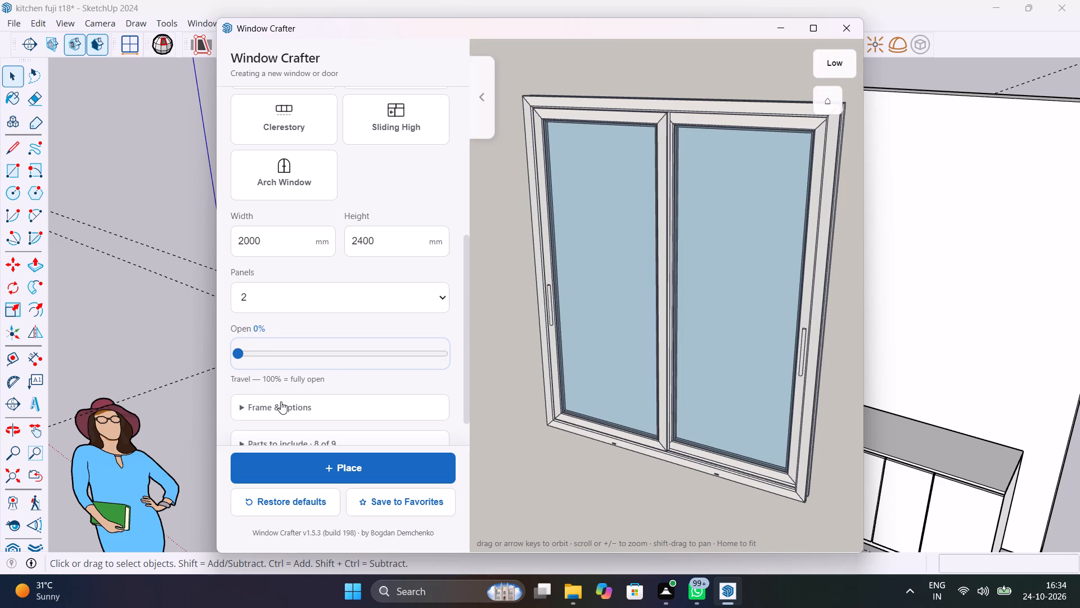
Set the sliding window's frame profile to Slim Aluminium in the frame and trim options.
left_click(290, 405)
scroll(290, 404, "down", 2)
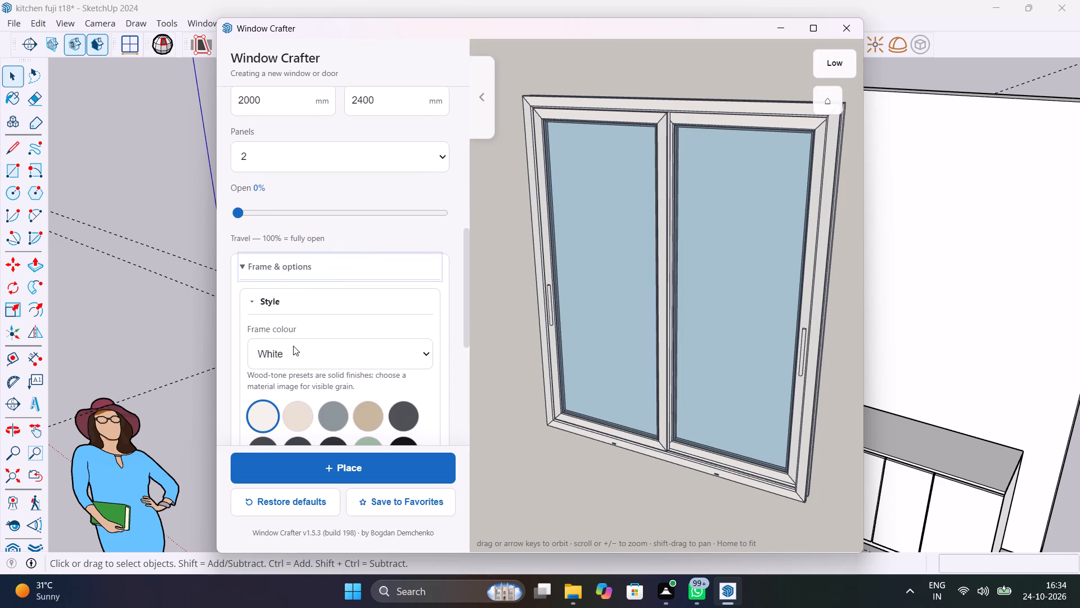
left_click(317, 305)
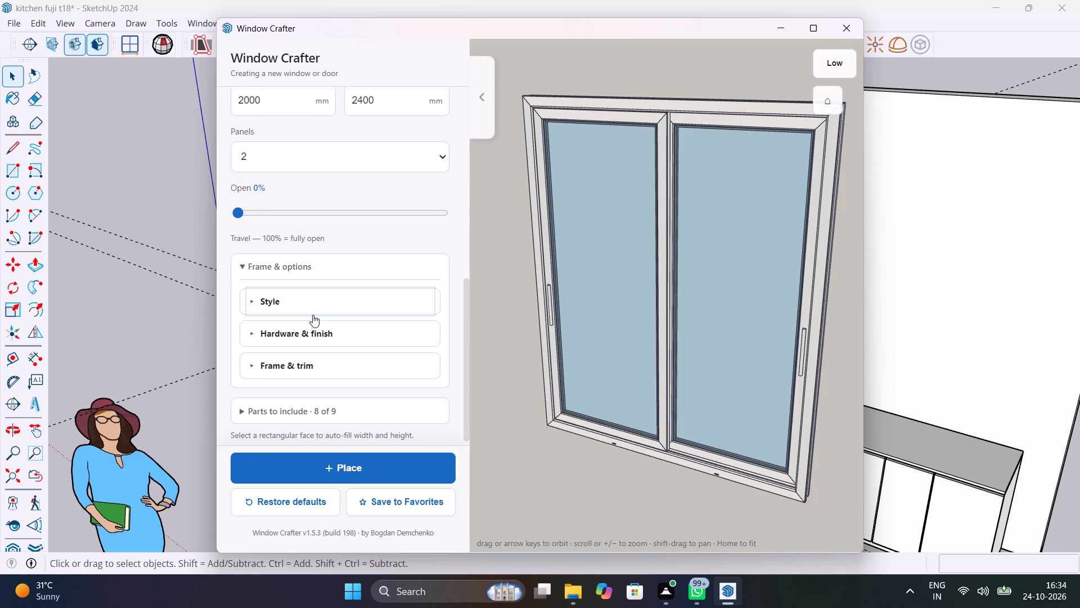
left_click(329, 368)
scroll(337, 388, "down", 2)
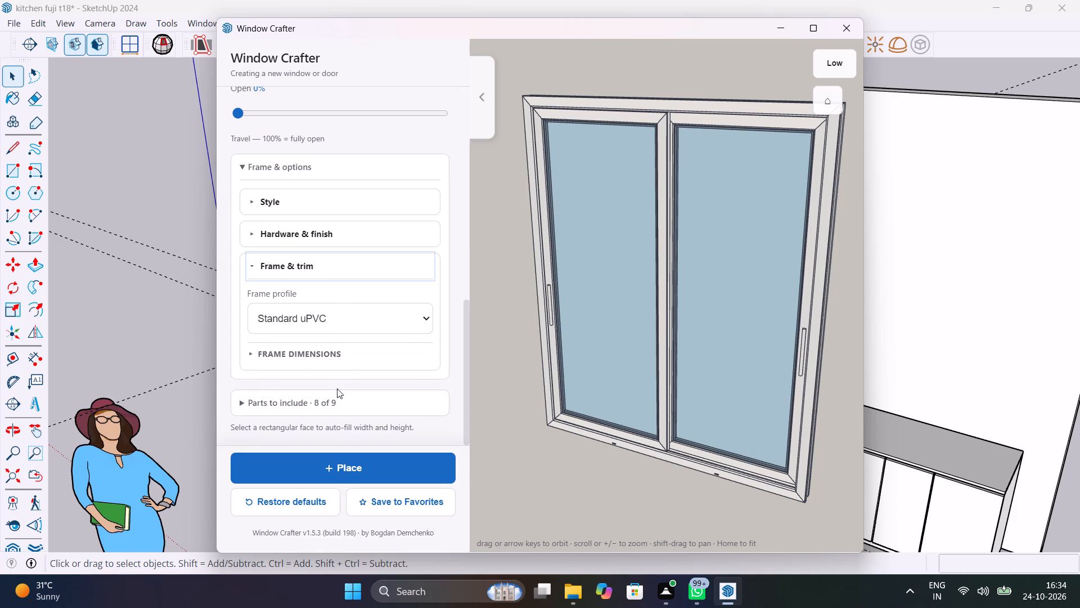
left_click(420, 312)
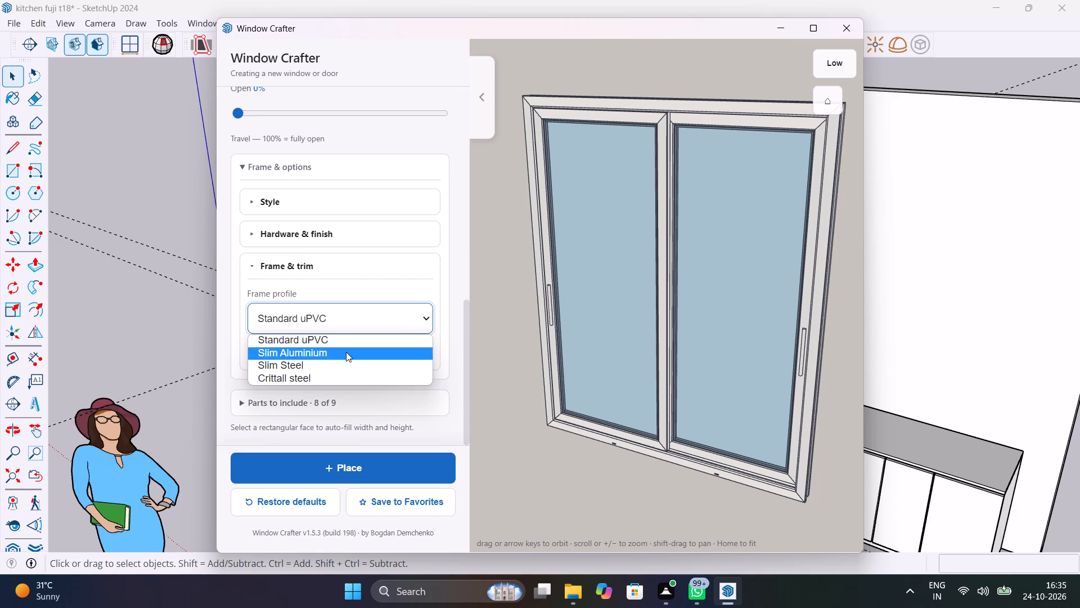
left_click(346, 352)
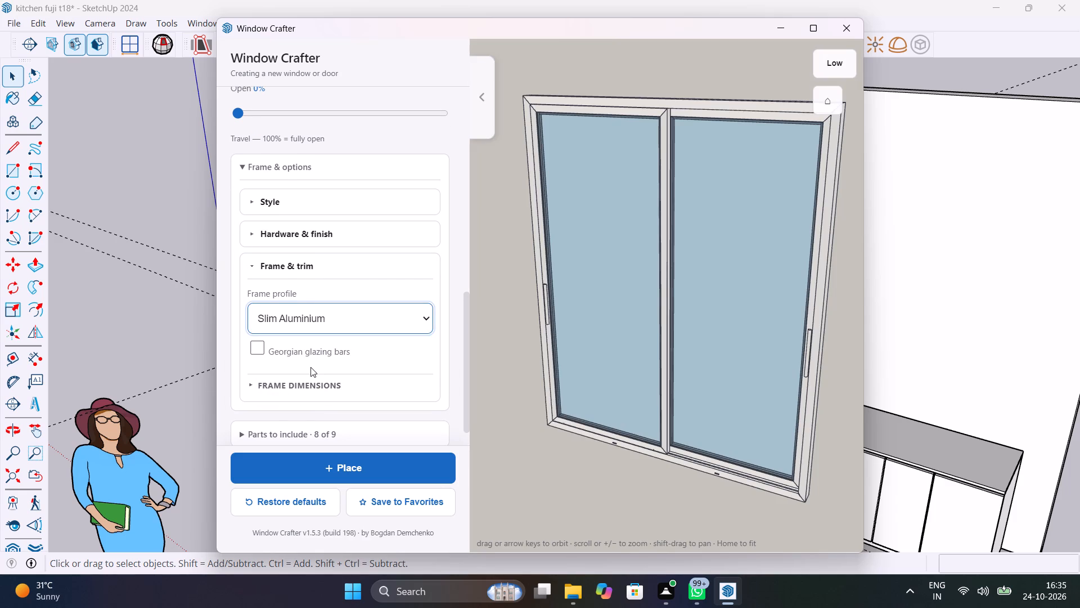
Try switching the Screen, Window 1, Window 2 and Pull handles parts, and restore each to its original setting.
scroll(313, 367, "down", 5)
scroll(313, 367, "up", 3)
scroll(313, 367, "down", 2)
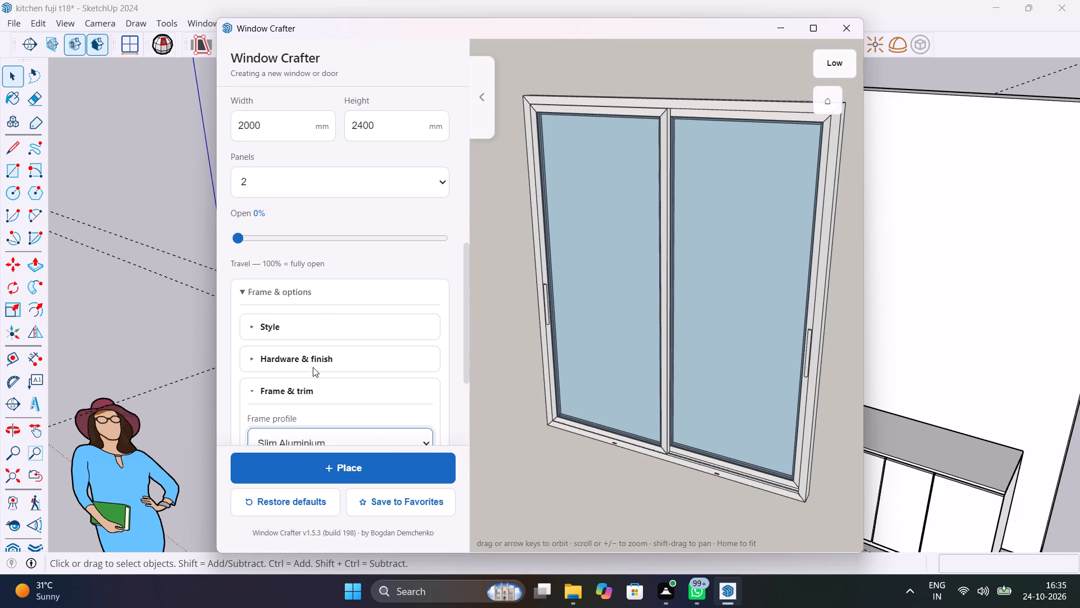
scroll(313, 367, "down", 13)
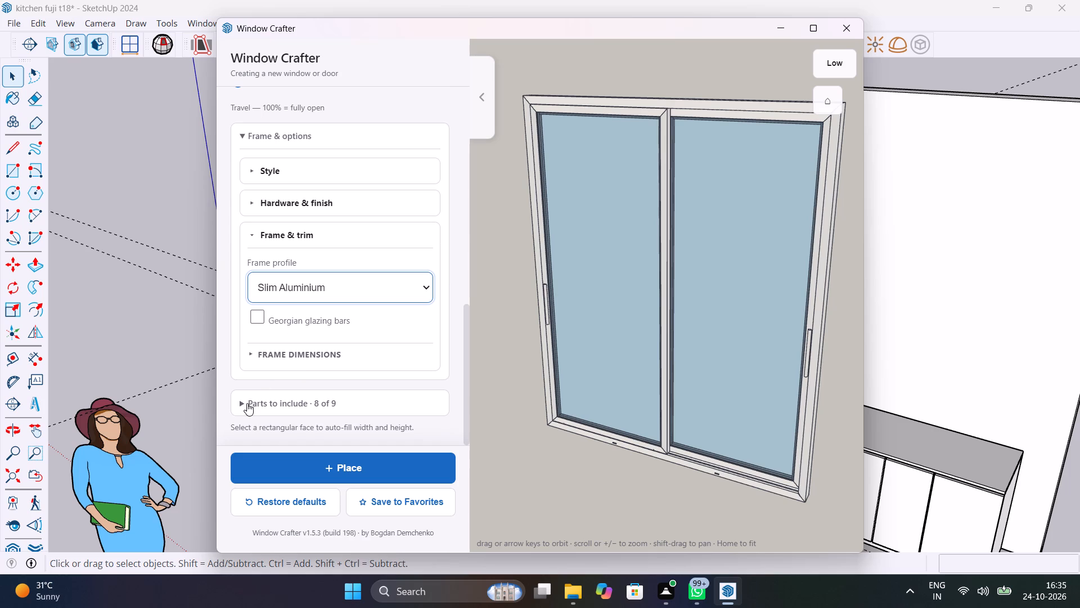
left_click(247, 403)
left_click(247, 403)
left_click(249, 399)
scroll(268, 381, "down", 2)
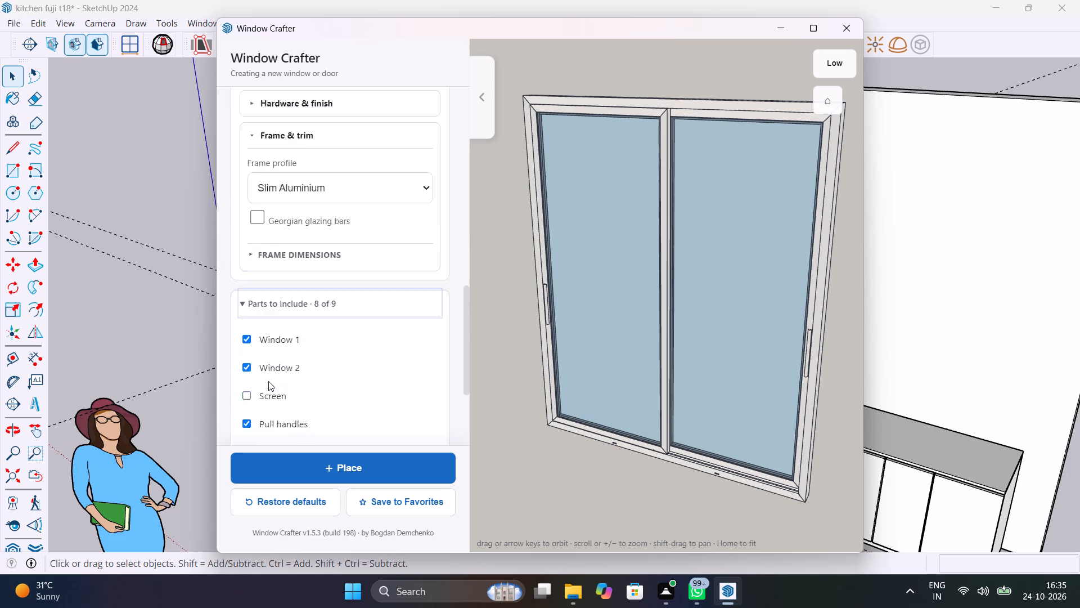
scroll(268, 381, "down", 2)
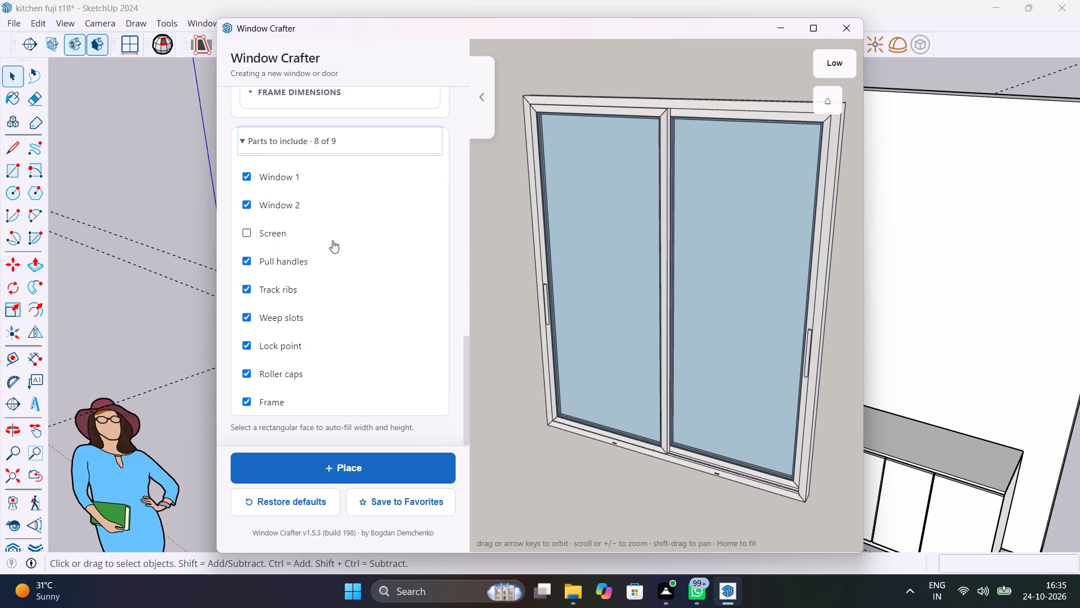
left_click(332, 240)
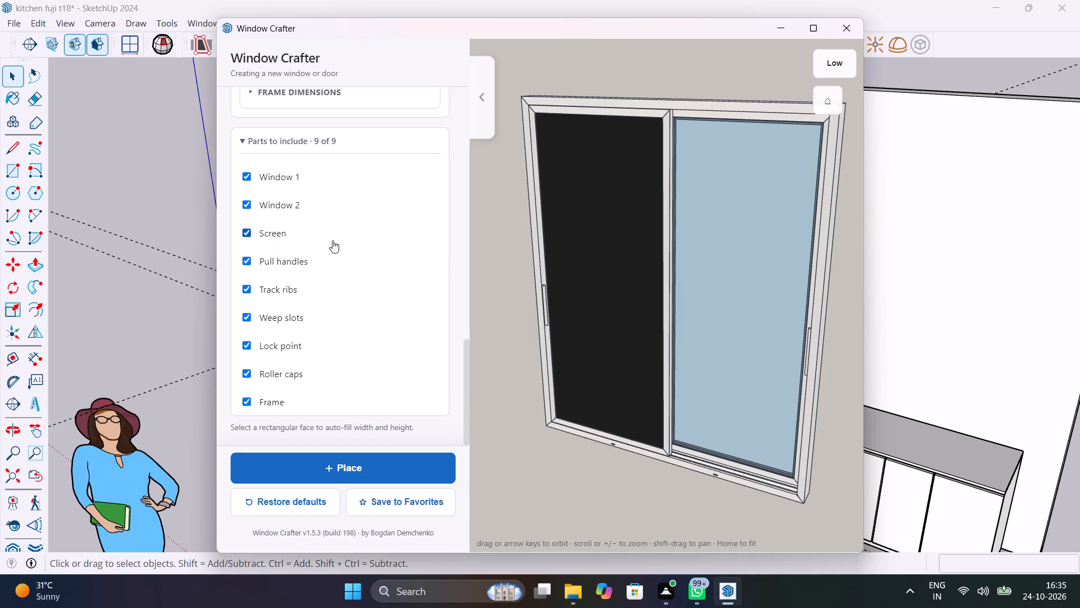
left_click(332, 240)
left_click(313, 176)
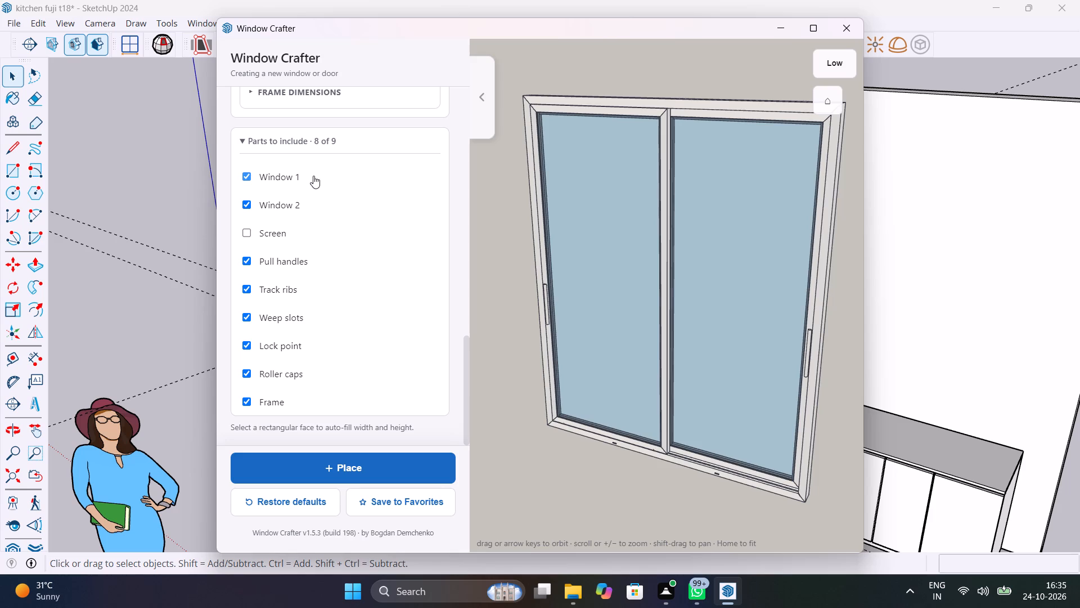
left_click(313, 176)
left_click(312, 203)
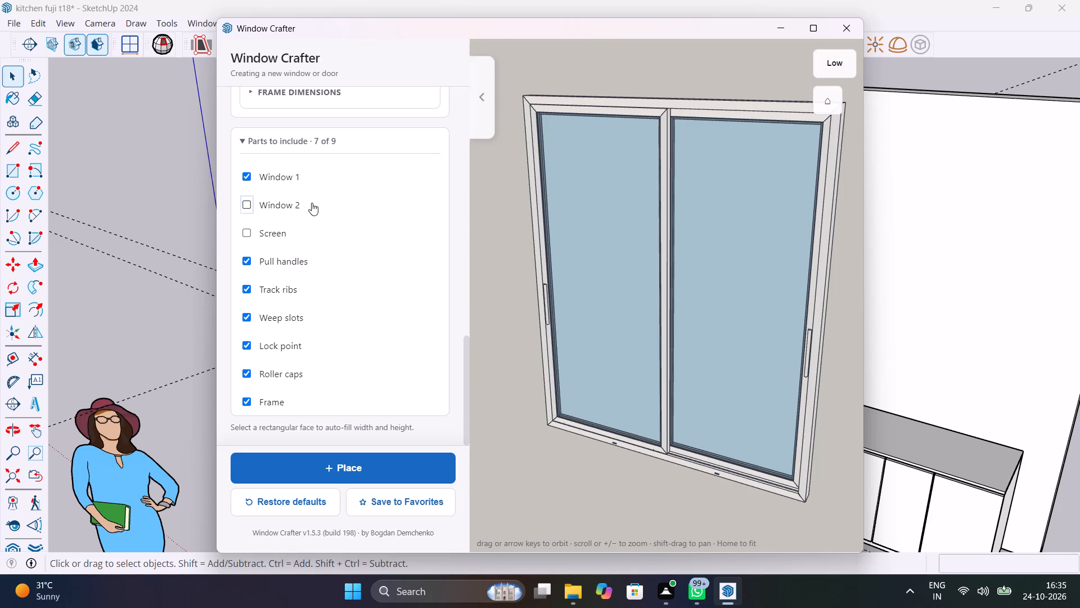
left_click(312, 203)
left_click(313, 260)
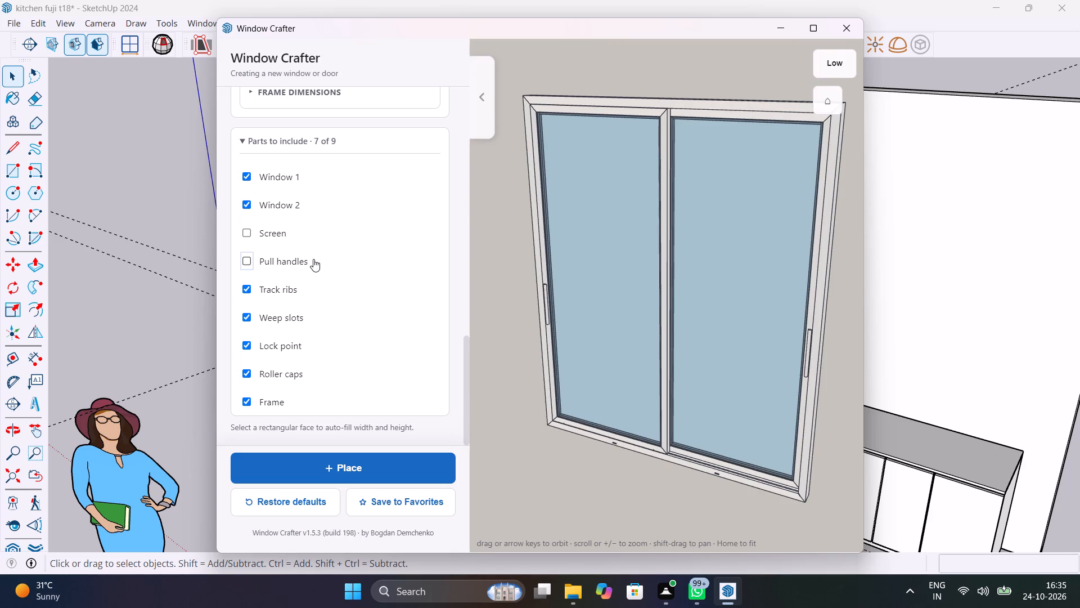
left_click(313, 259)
Place the two-panel 2000 x 2400 mm sliding window in the empty space outside the kitchen walls.
scroll(332, 348, "up", 3)
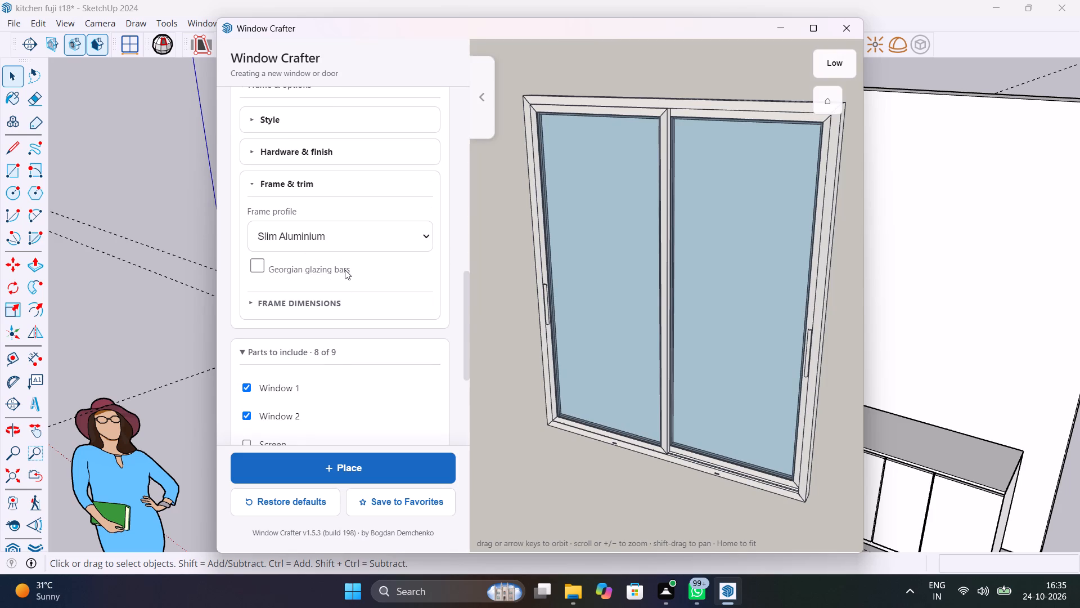
scroll(345, 268, "up", 3)
scroll(345, 269, "down", 1)
scroll(345, 270, "up", 4)
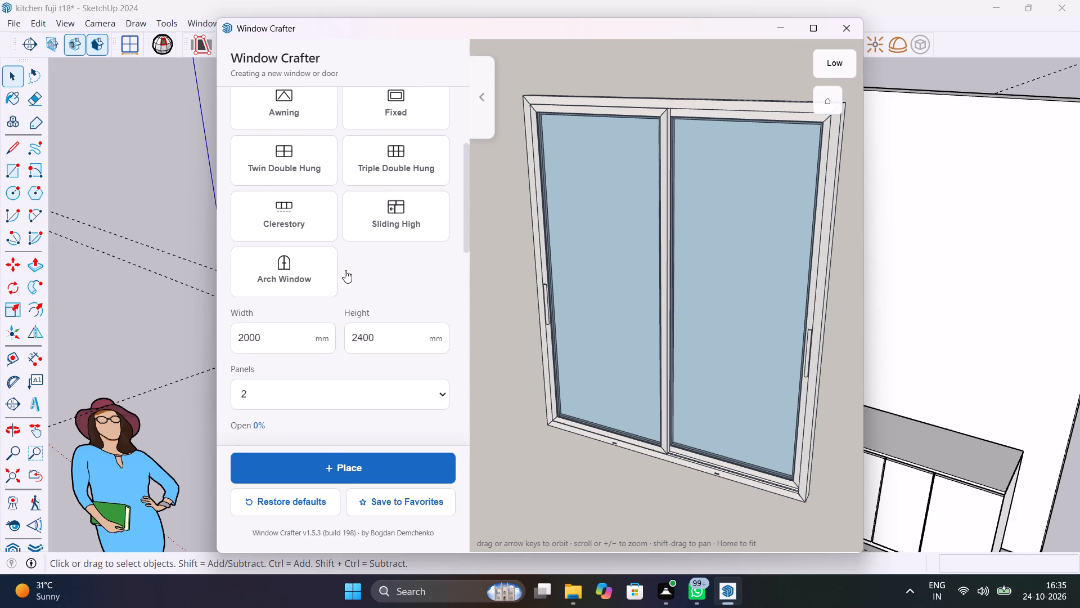
scroll(345, 270, "up", 10)
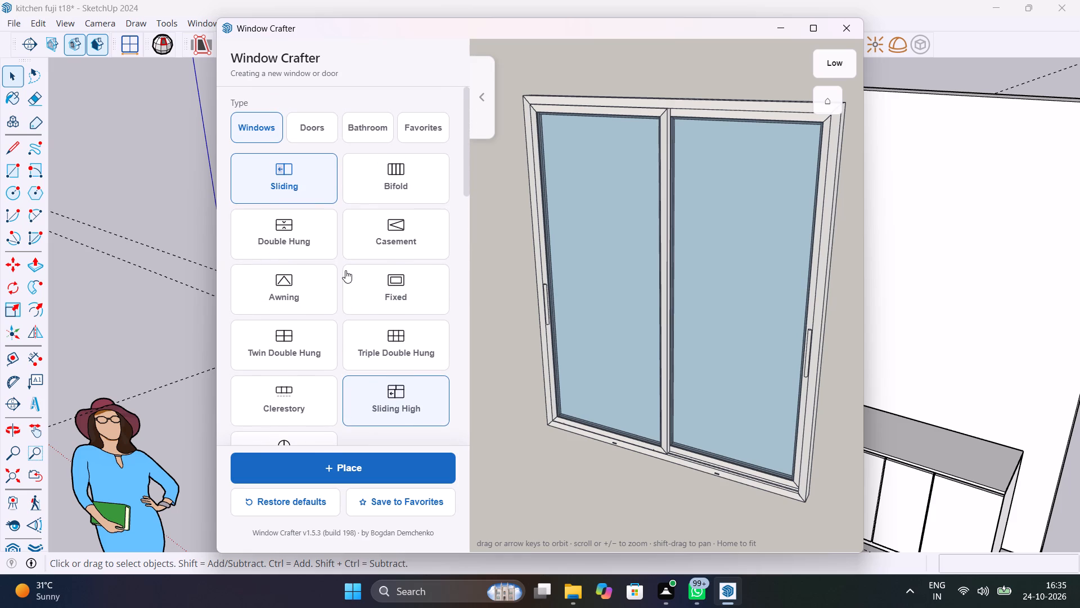
scroll(333, 474, "down", 5)
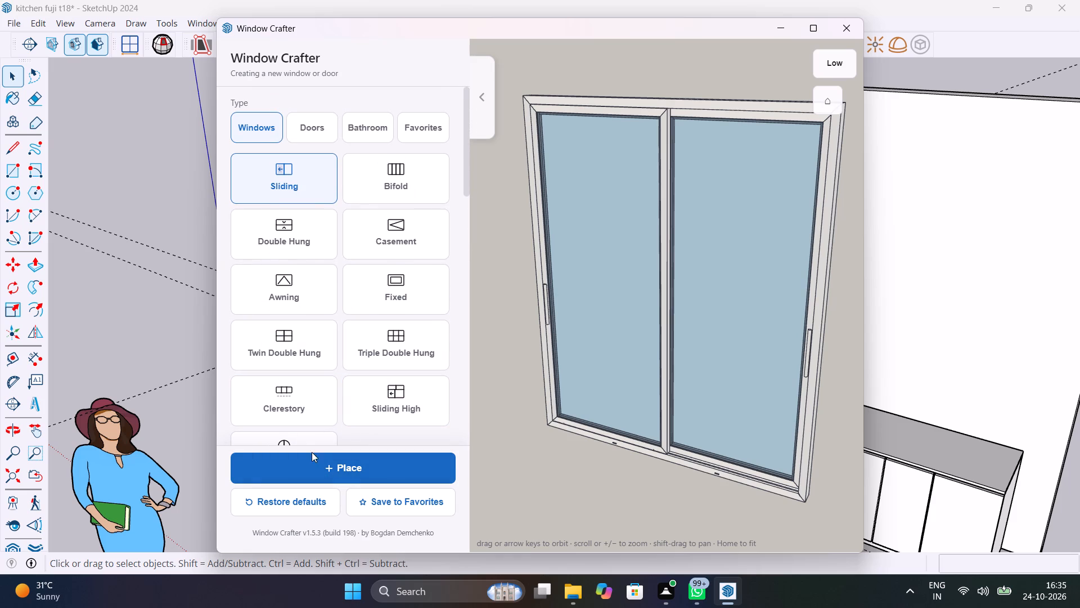
left_click(342, 467)
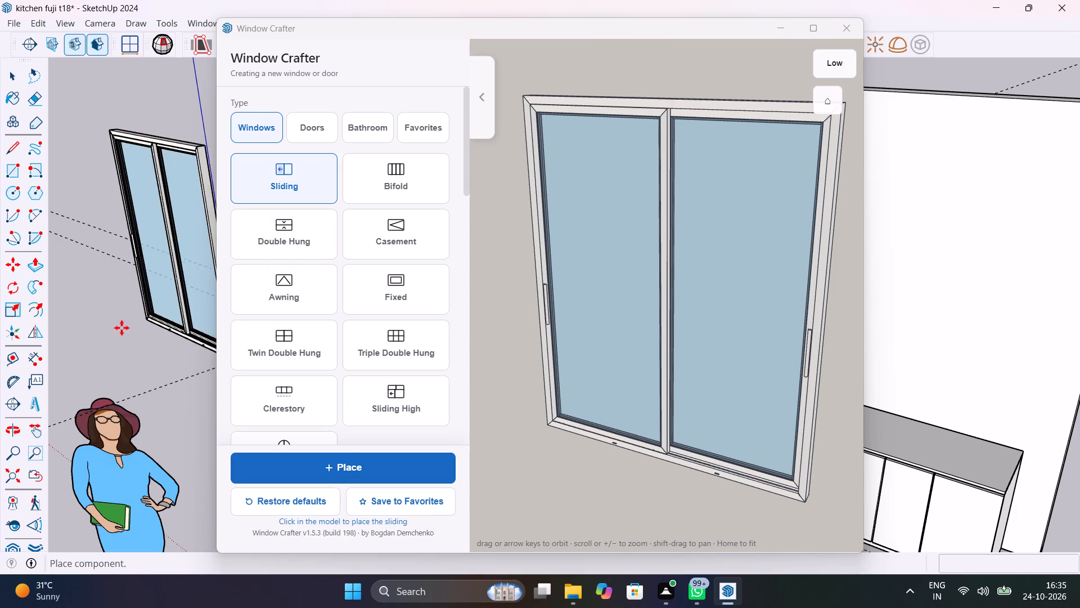
left_click(103, 340)
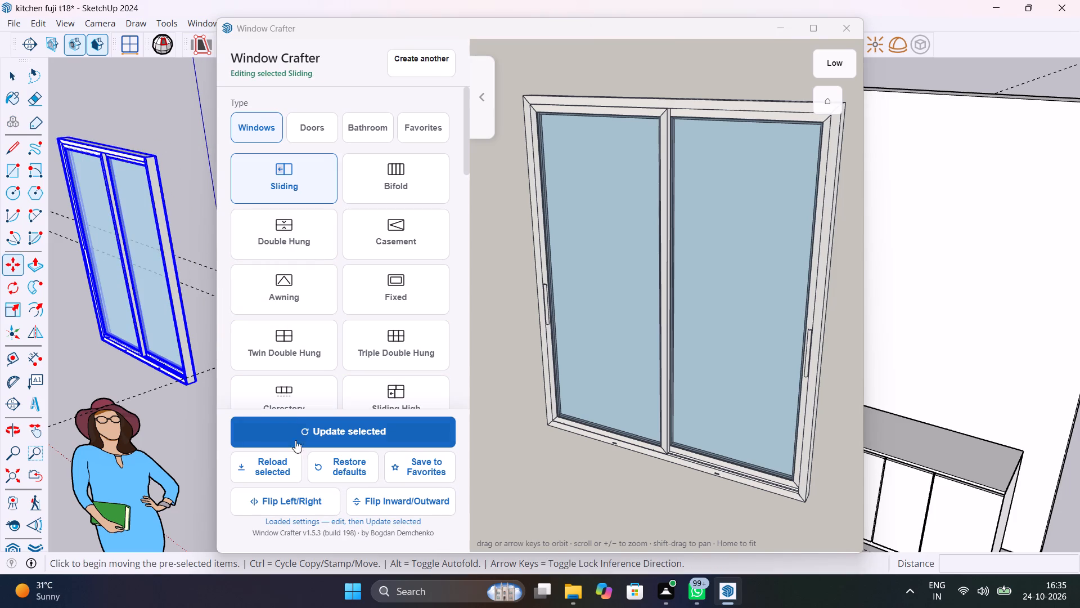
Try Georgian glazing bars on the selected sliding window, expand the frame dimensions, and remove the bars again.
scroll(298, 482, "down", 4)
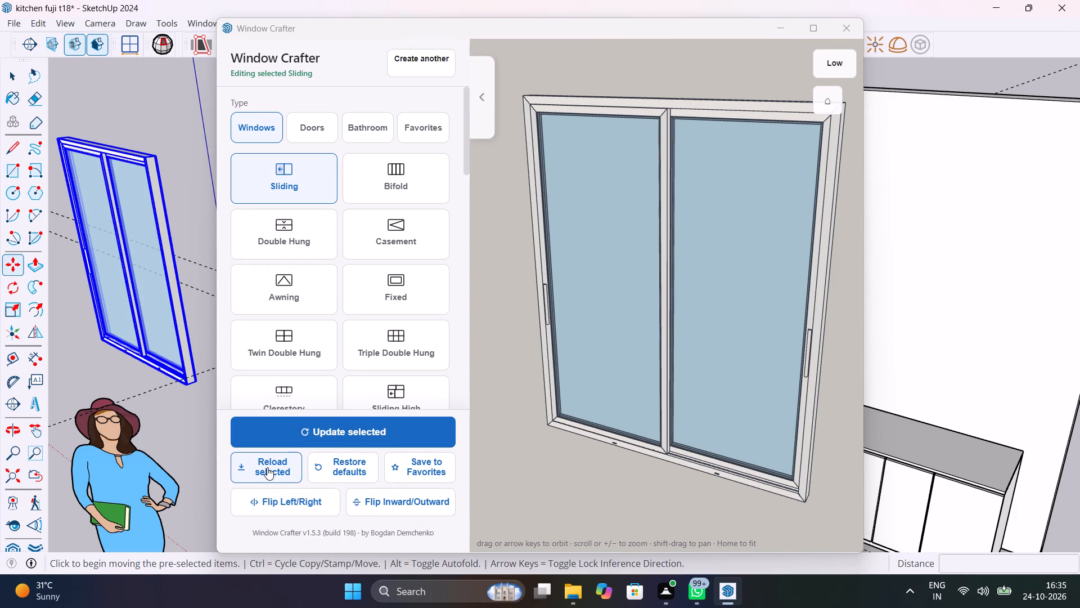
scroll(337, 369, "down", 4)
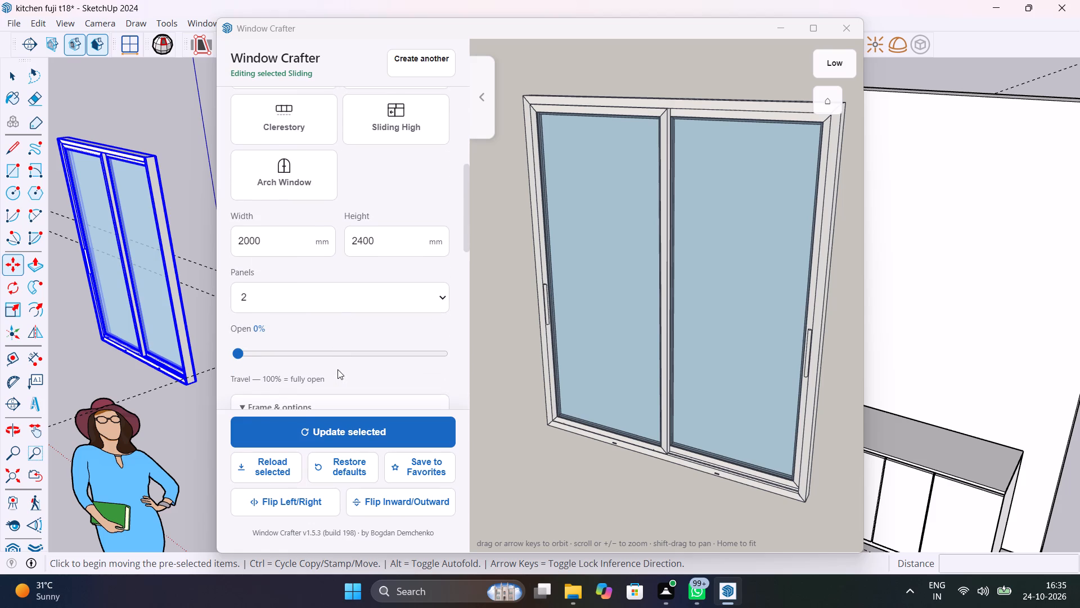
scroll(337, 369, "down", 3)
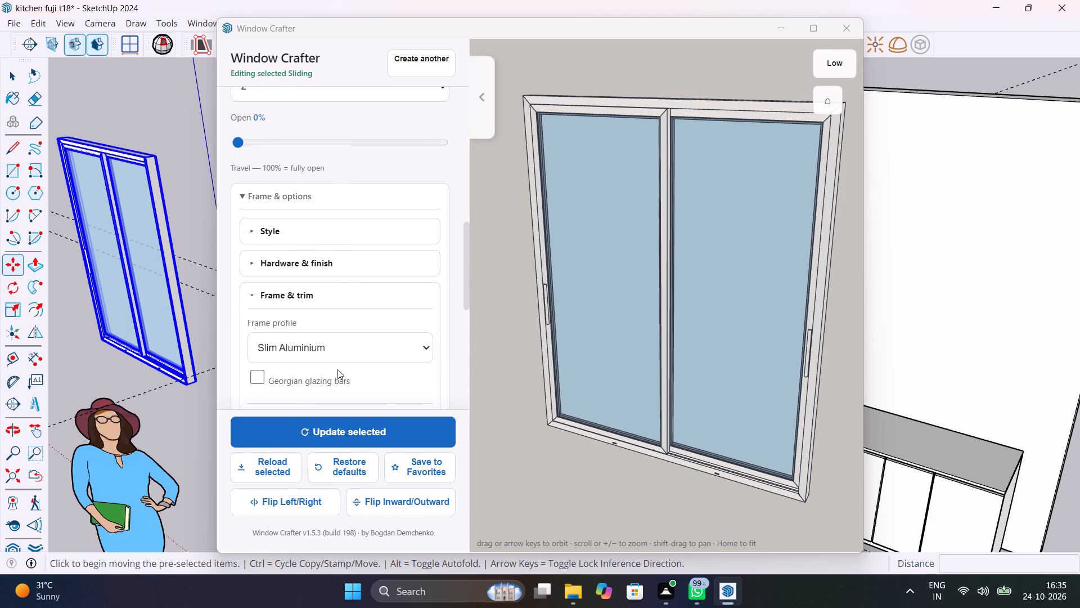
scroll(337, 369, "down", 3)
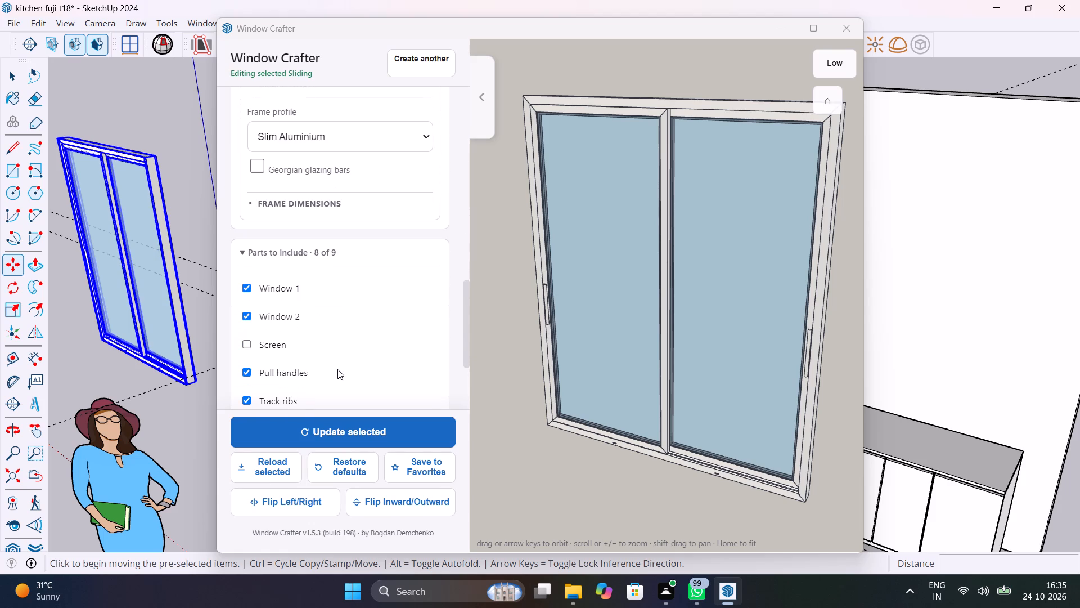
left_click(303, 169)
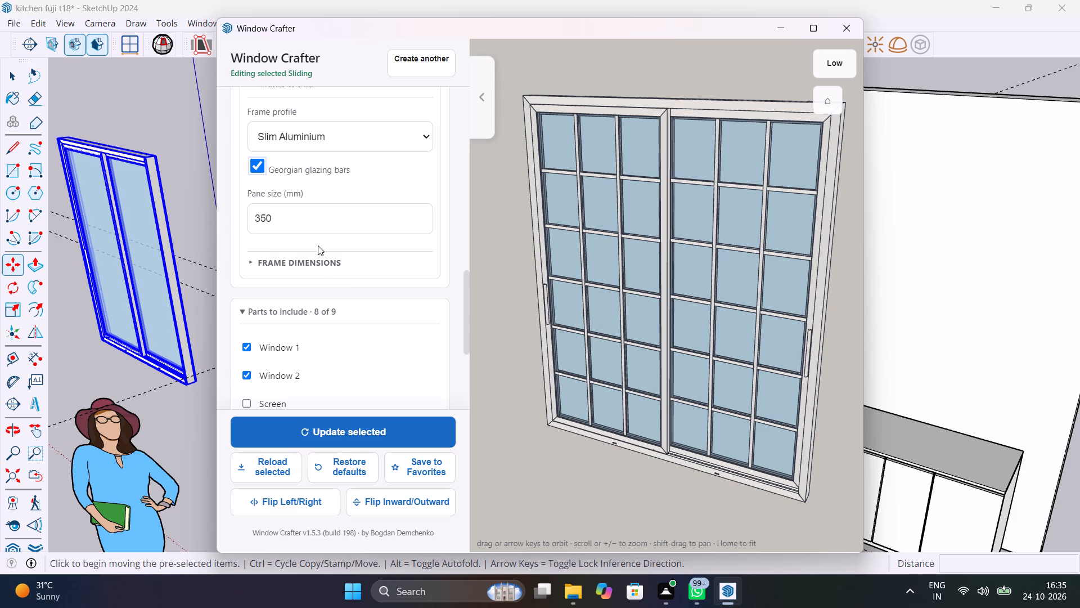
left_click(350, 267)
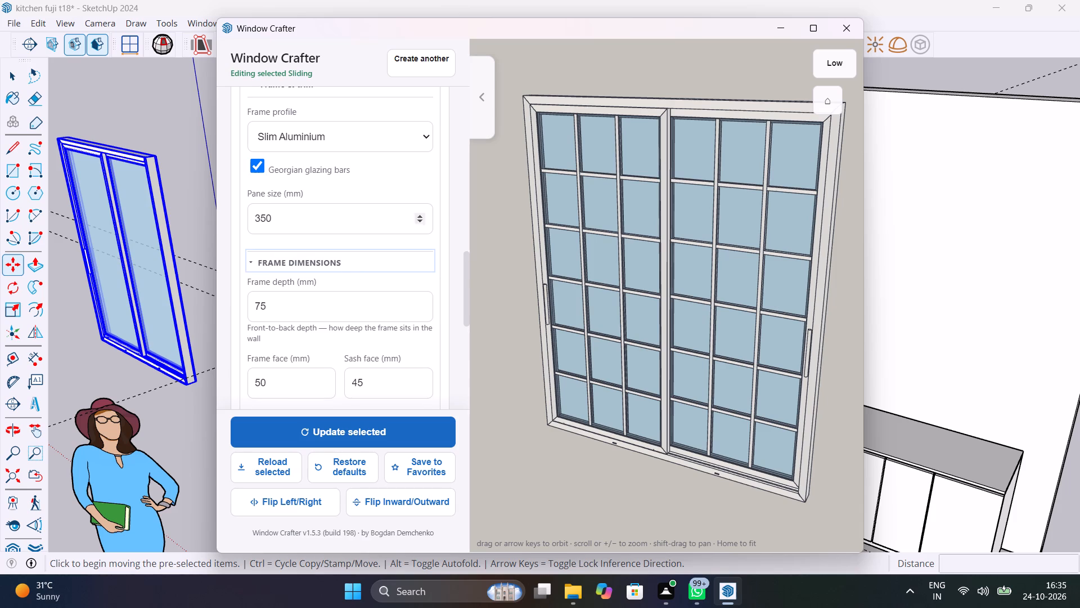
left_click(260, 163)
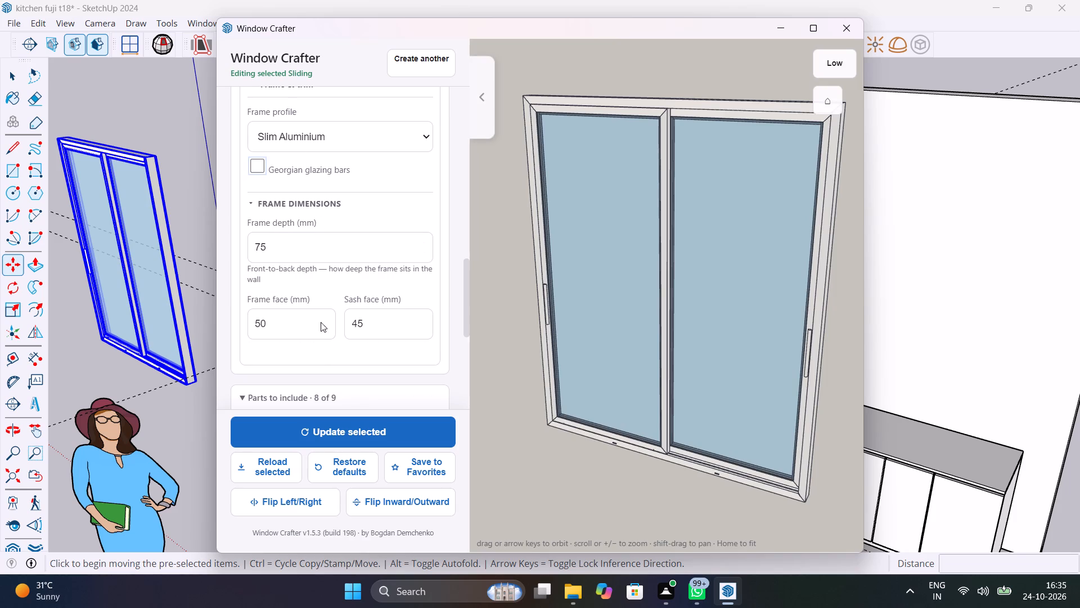
Try the Curved blade and Style S10 — Square Bar Pull handles, and set the handle to Style S01 — Oval Flush Pull.
scroll(321, 351, "down", 4)
scroll(321, 351, "up", 2)
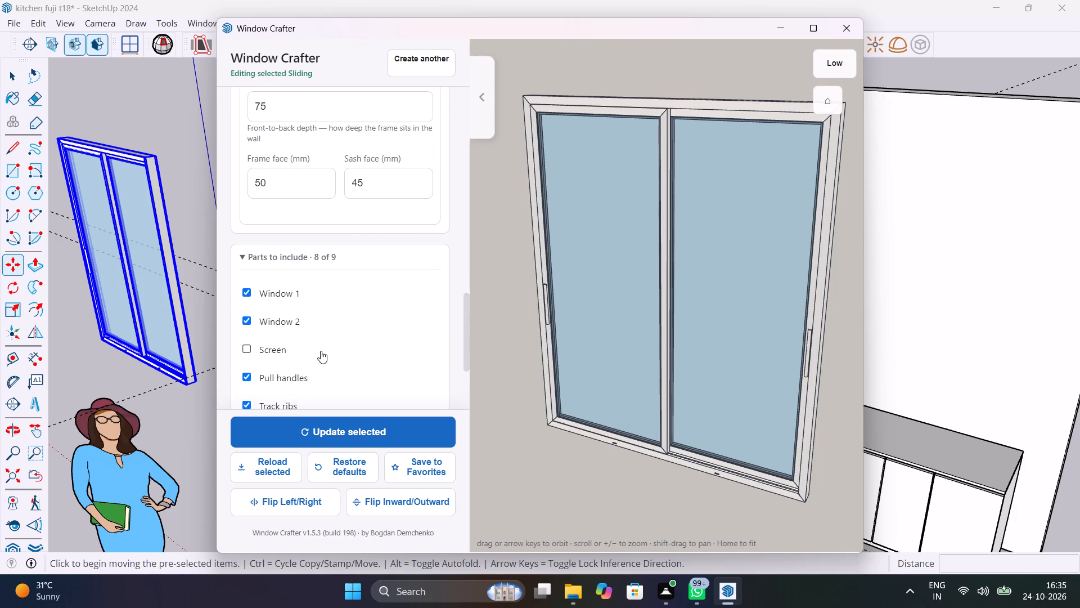
scroll(395, 213, "up", 5)
scroll(395, 213, "down", 1)
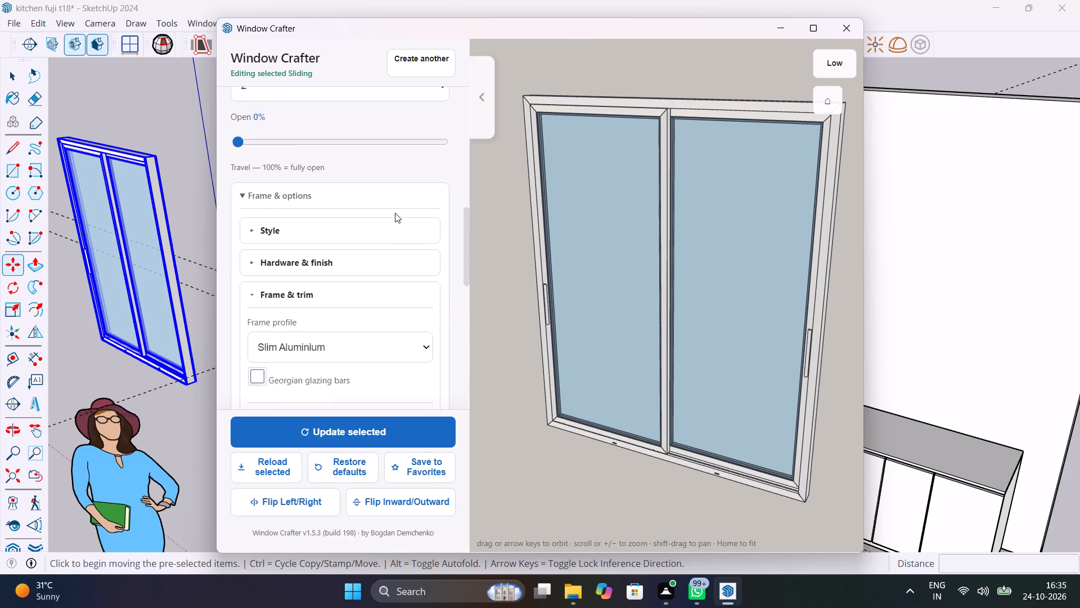
scroll(395, 213, "up", 1)
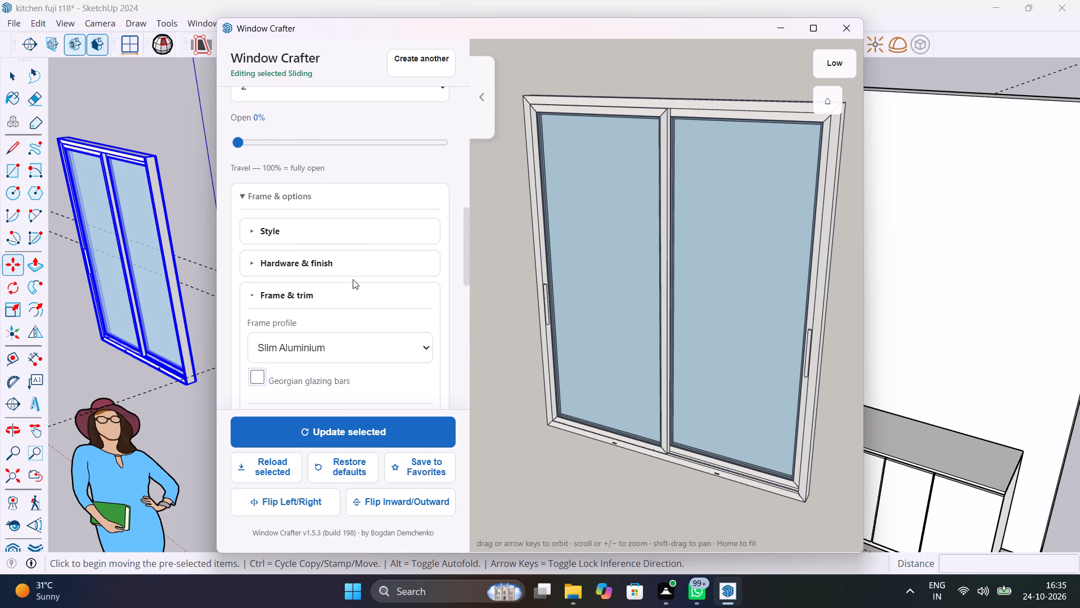
left_click(362, 262)
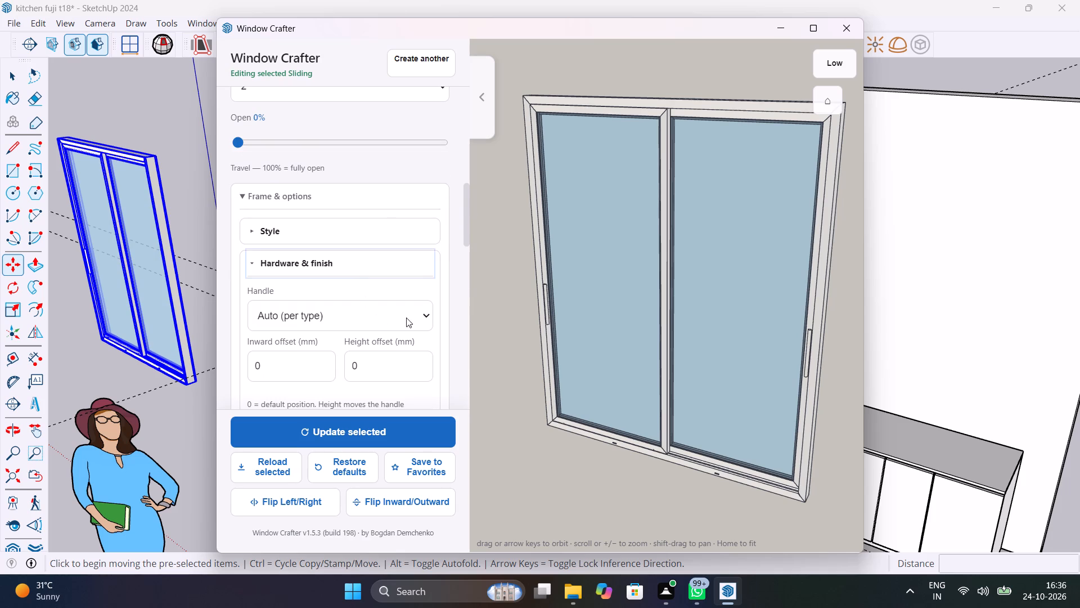
left_click(424, 314)
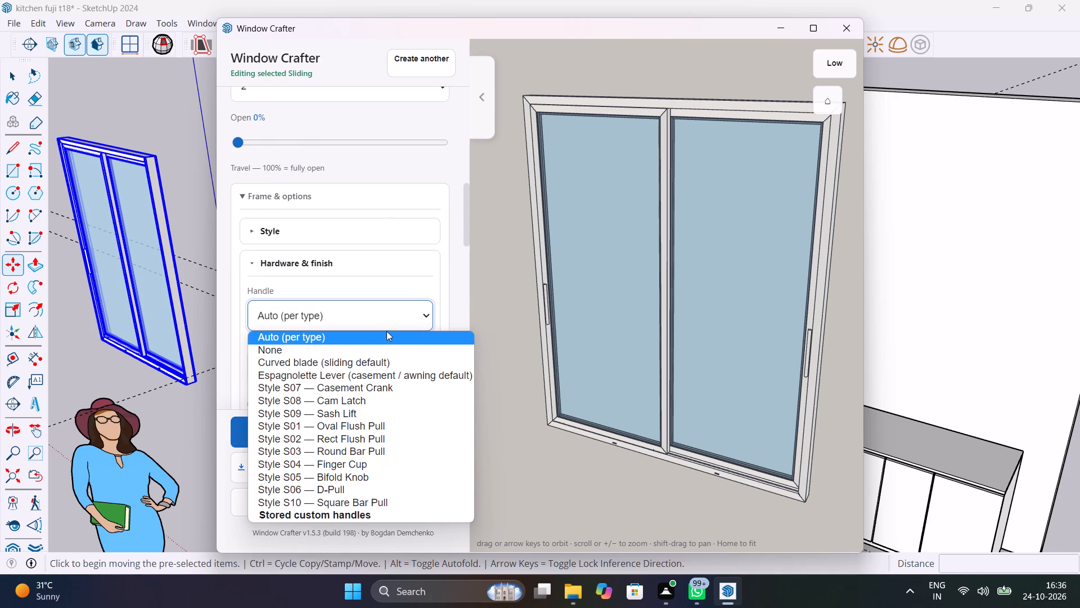
left_click(338, 362)
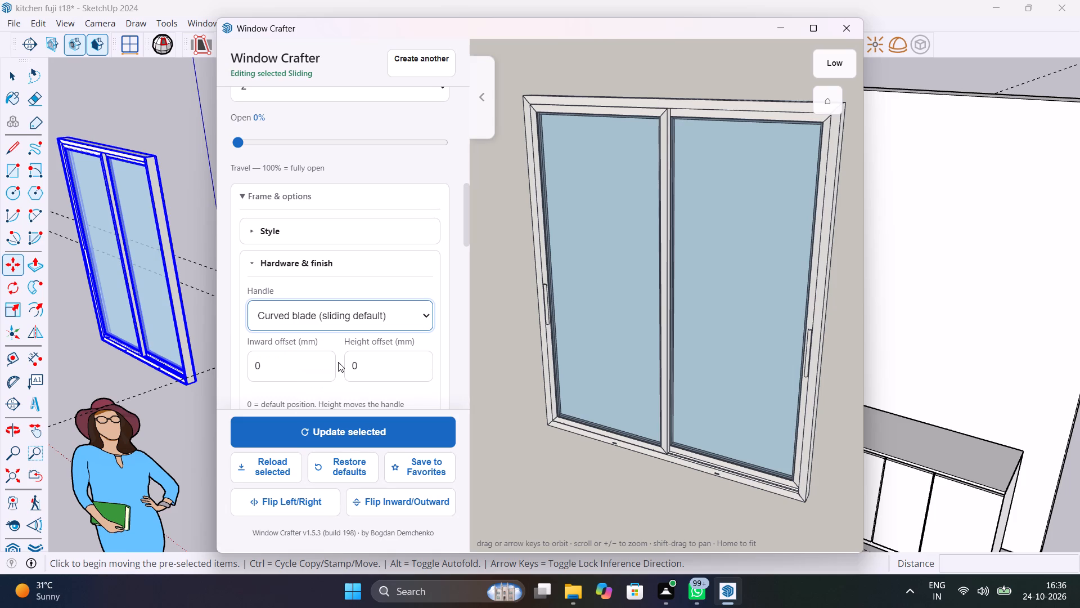
left_click(420, 314)
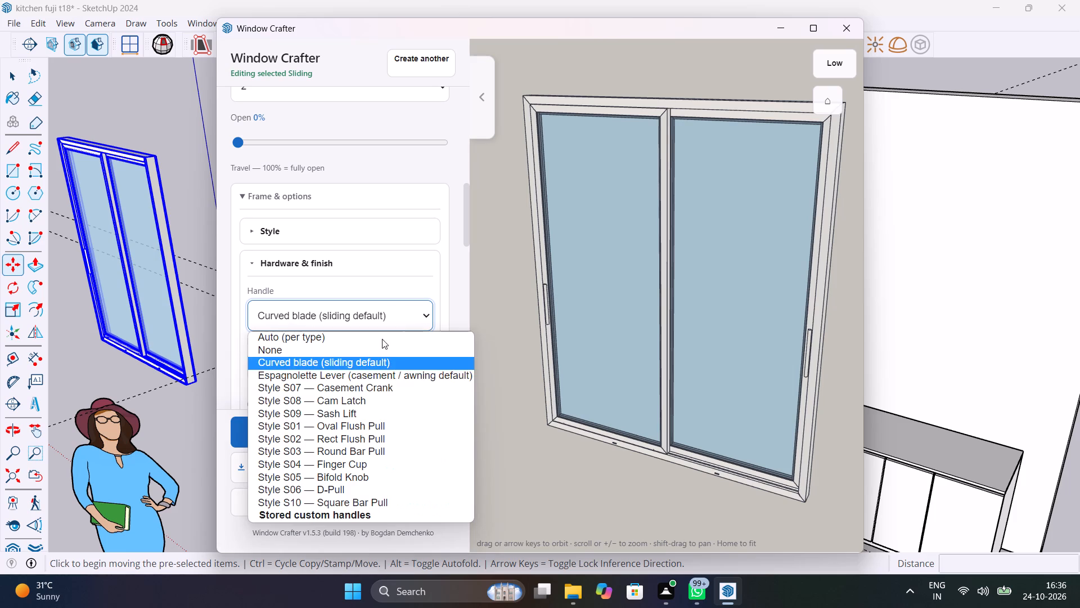
left_click(352, 510)
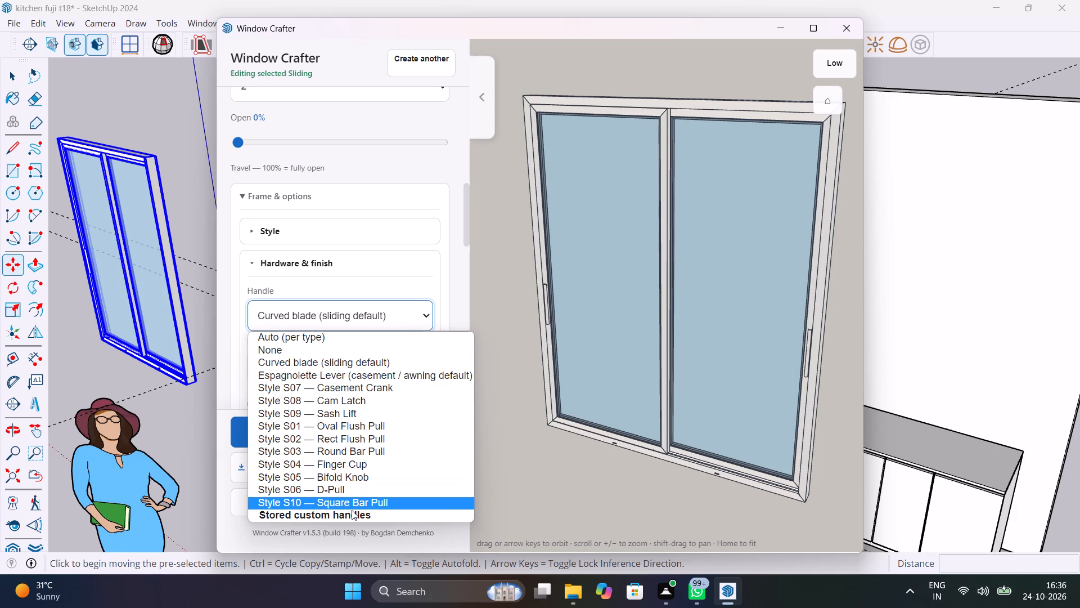
left_click(353, 513)
left_click(355, 503)
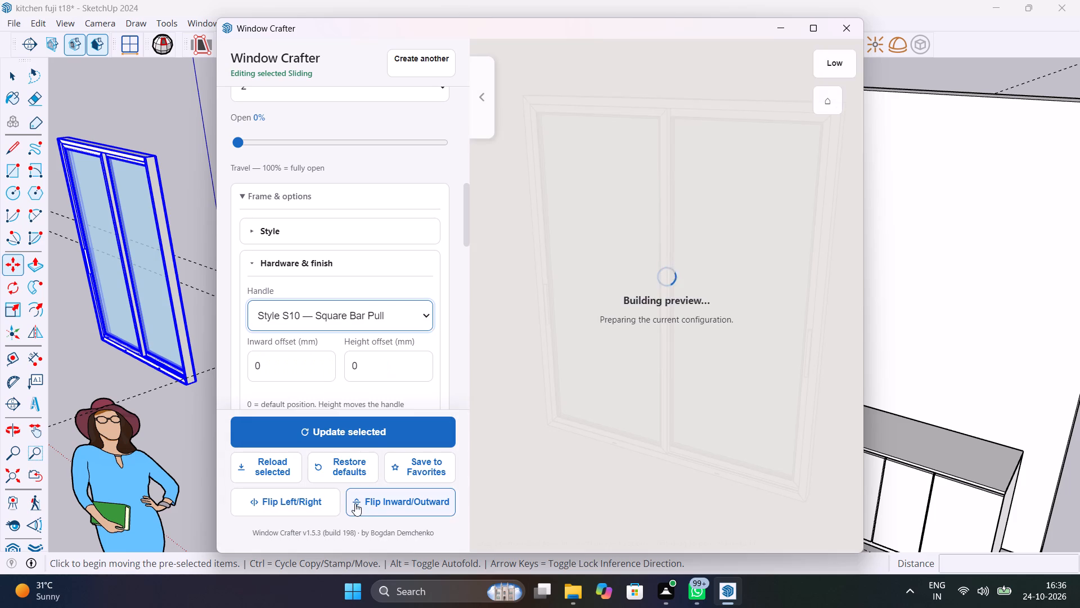
left_click(420, 321)
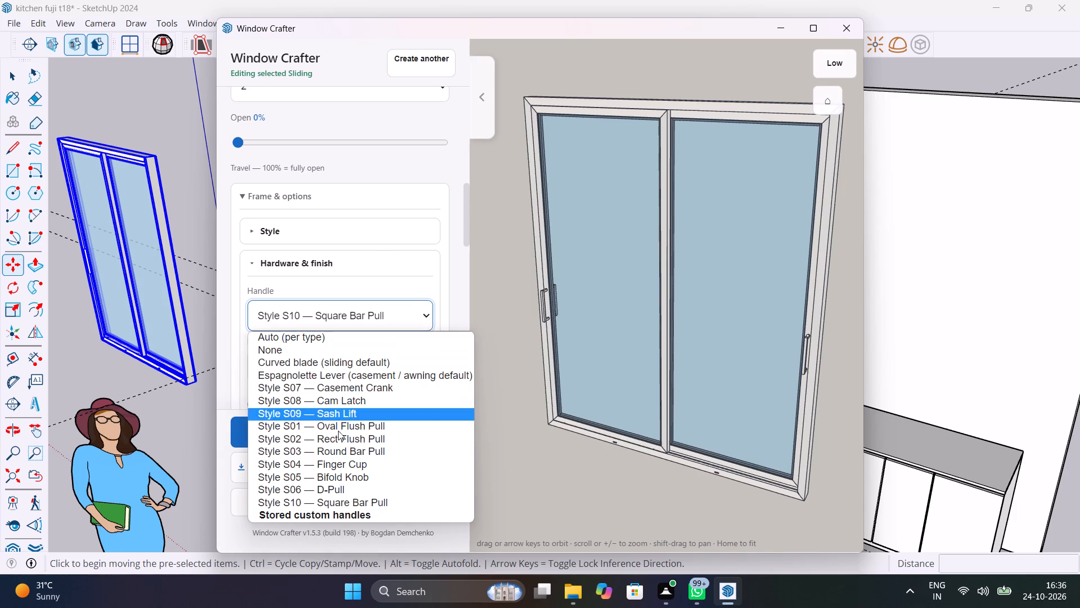
left_click(356, 431)
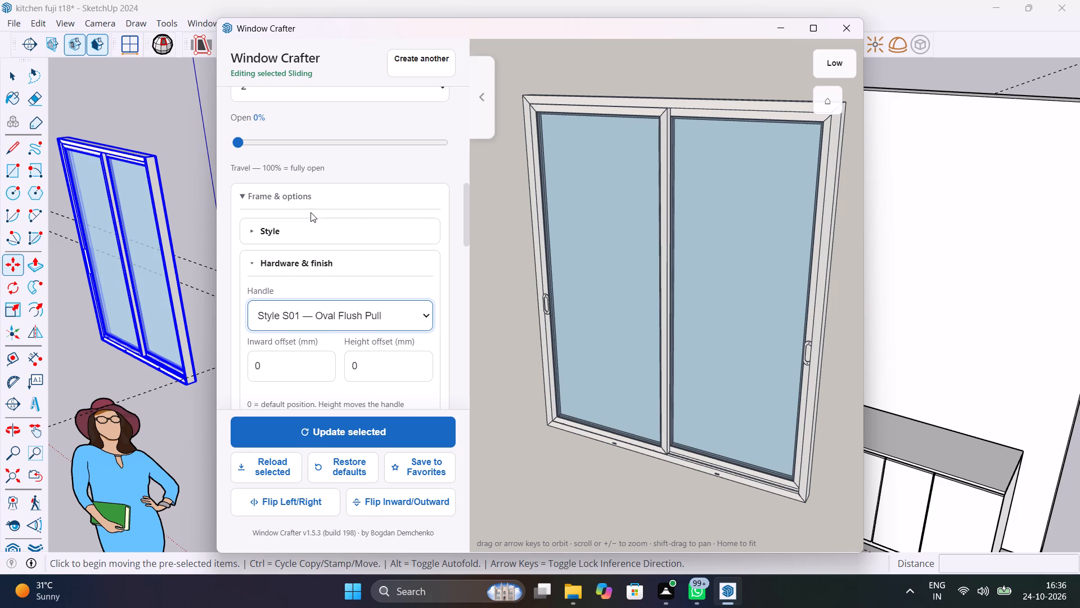
Check the panel count choice, and collapse the Frame & options and Parts to include sections.
scroll(310, 212, "up", 4)
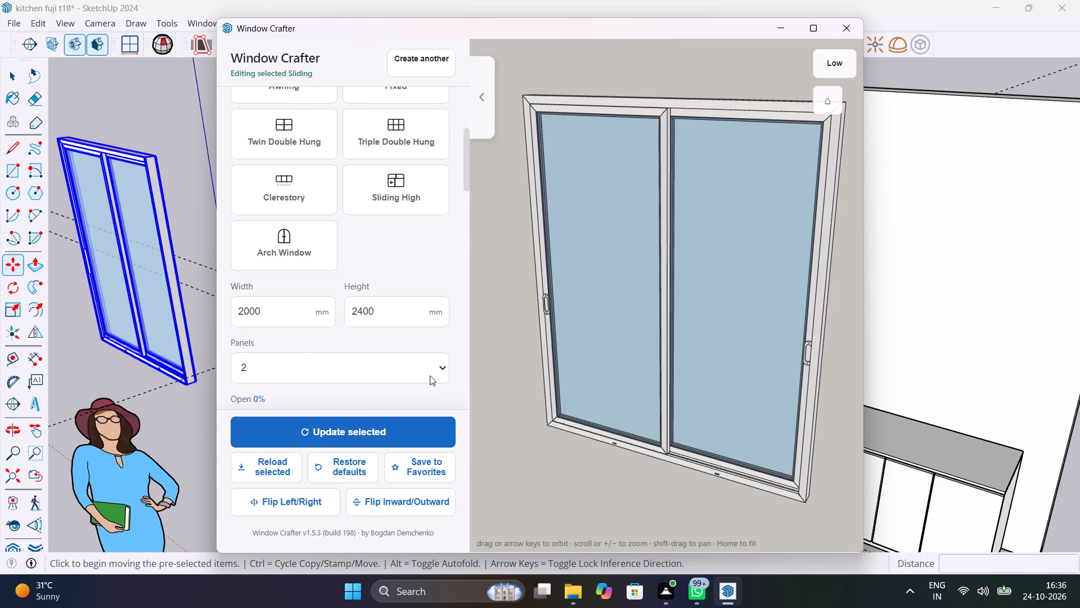
left_click(438, 368)
left_click(438, 367)
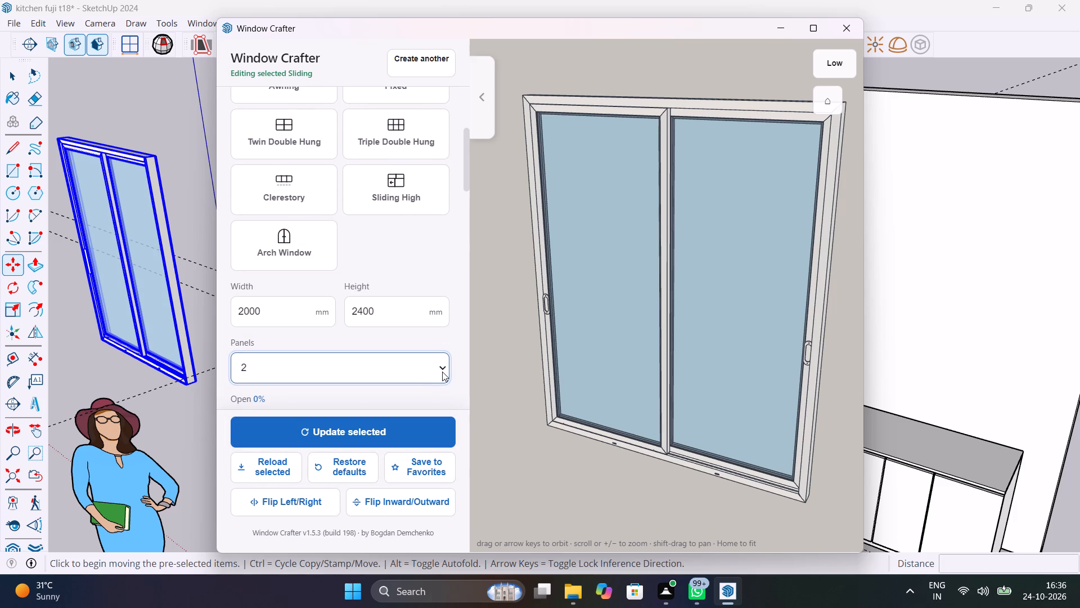
scroll(431, 378, "down", 2)
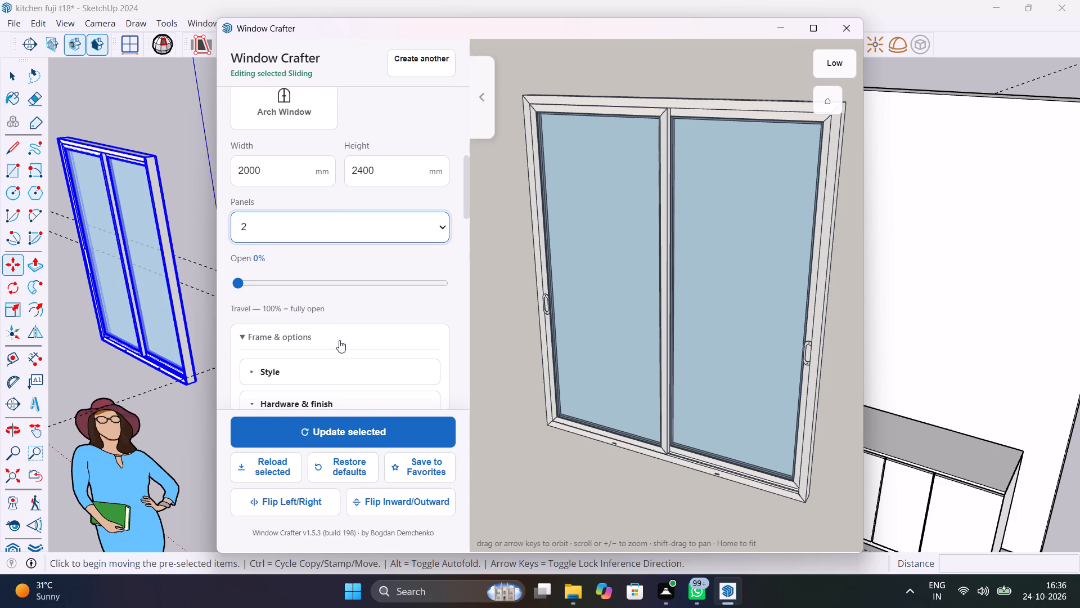
left_click(339, 339)
scroll(335, 346, "down", 2)
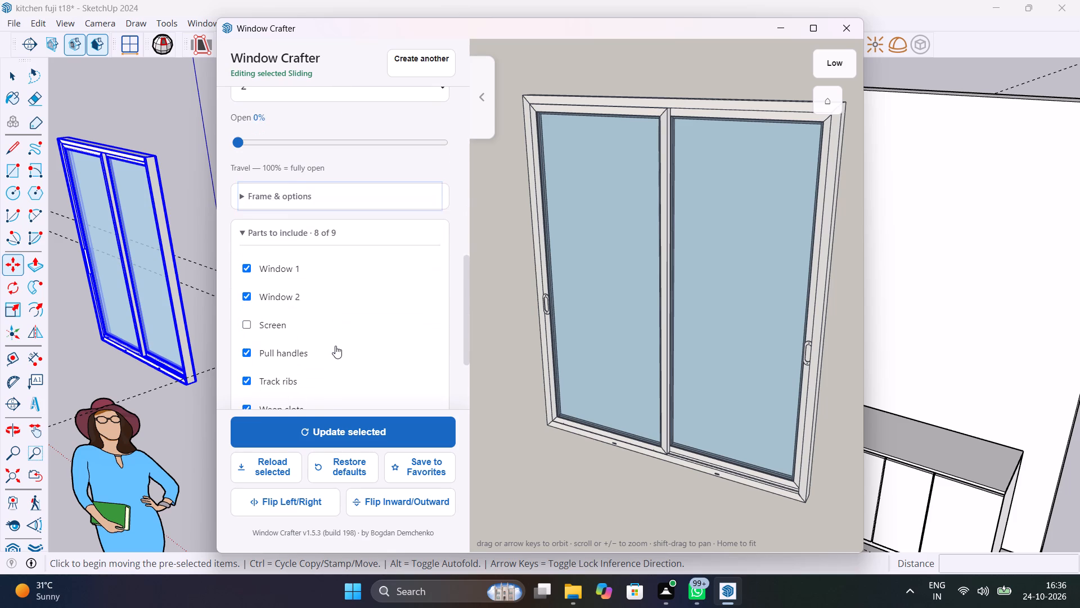
scroll(335, 346, "down", 5)
scroll(335, 346, "up", 2)
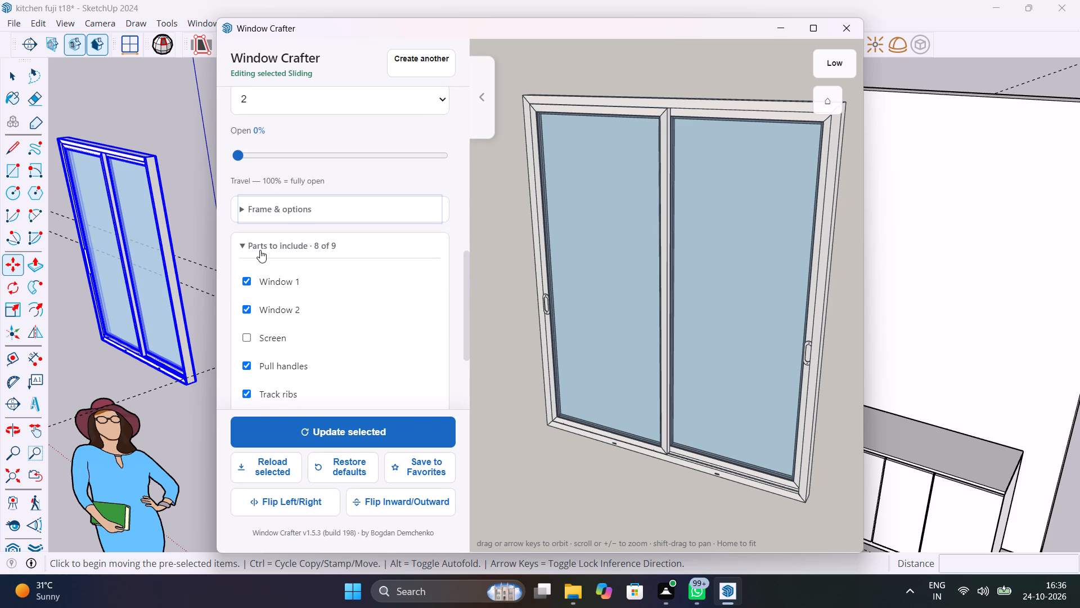
left_click(245, 246)
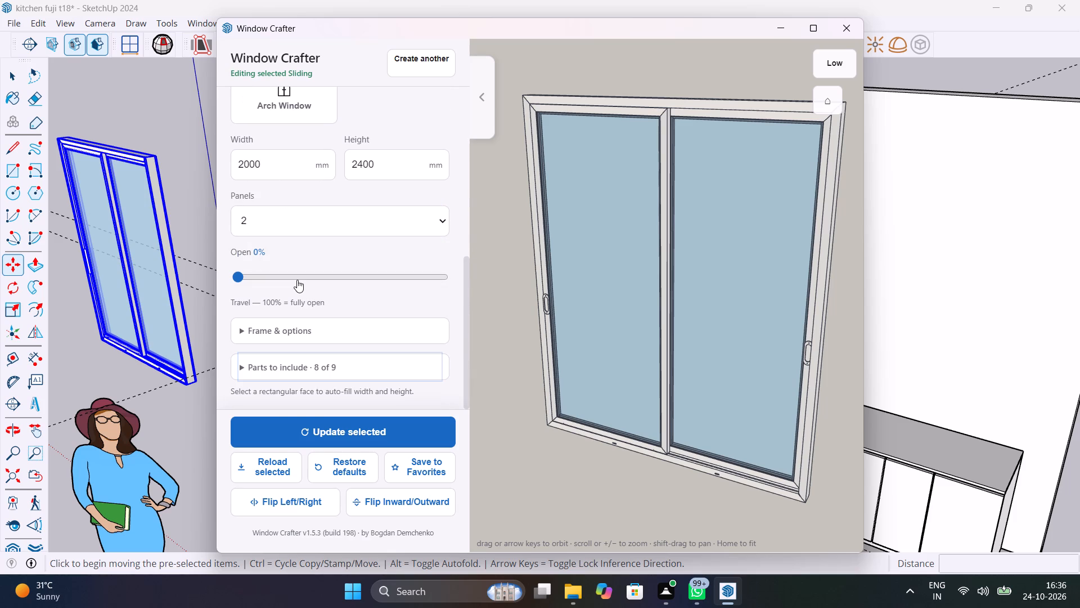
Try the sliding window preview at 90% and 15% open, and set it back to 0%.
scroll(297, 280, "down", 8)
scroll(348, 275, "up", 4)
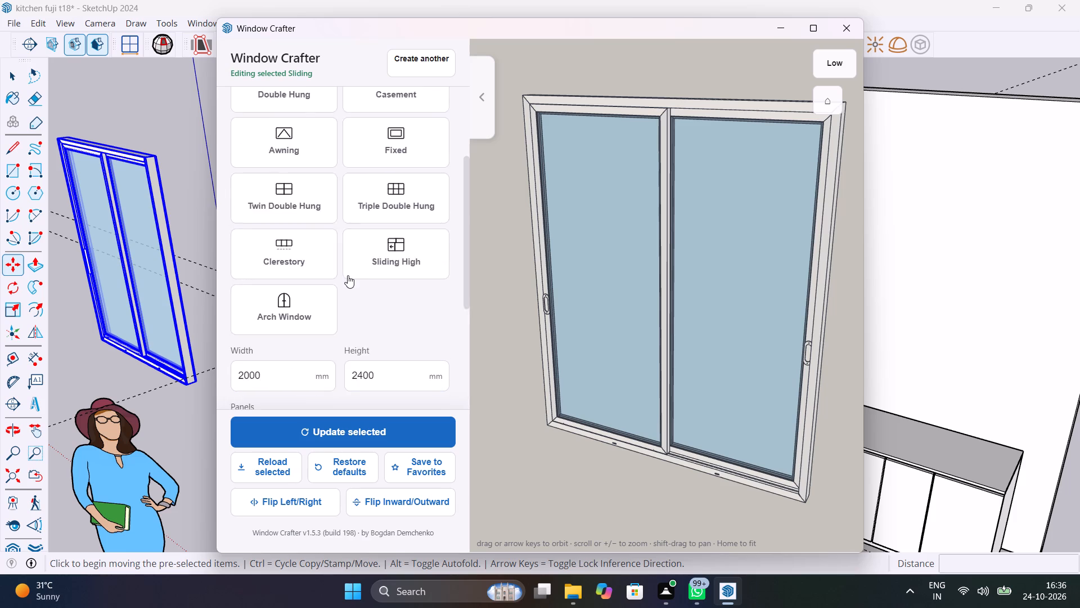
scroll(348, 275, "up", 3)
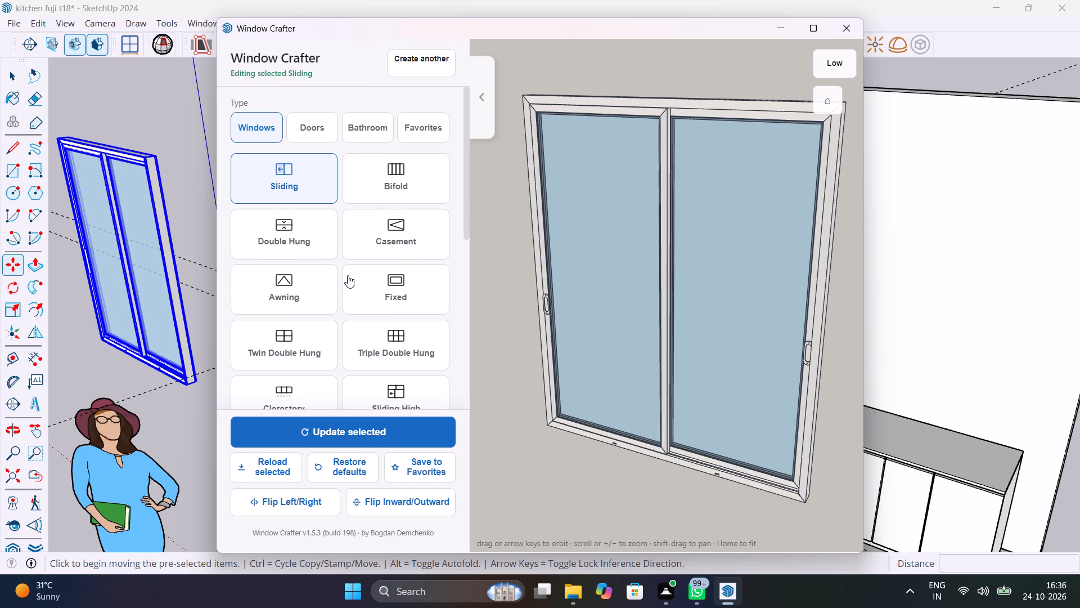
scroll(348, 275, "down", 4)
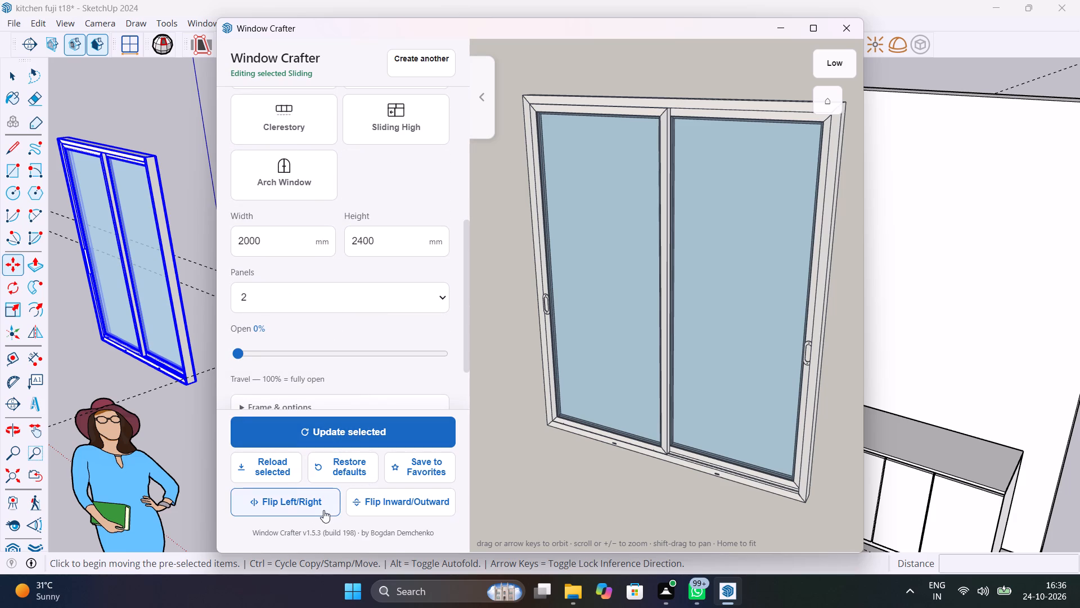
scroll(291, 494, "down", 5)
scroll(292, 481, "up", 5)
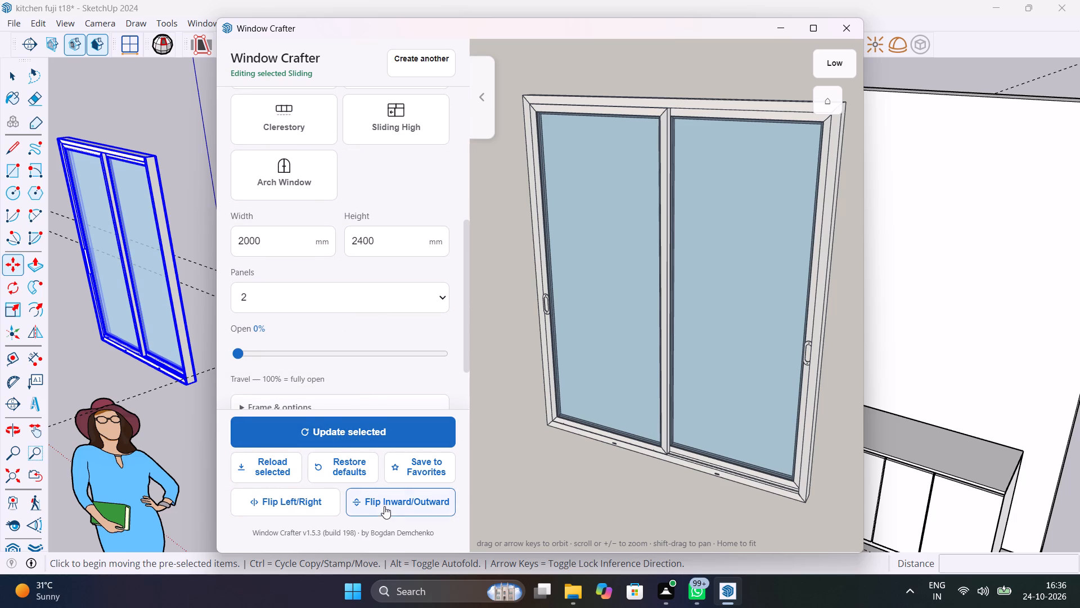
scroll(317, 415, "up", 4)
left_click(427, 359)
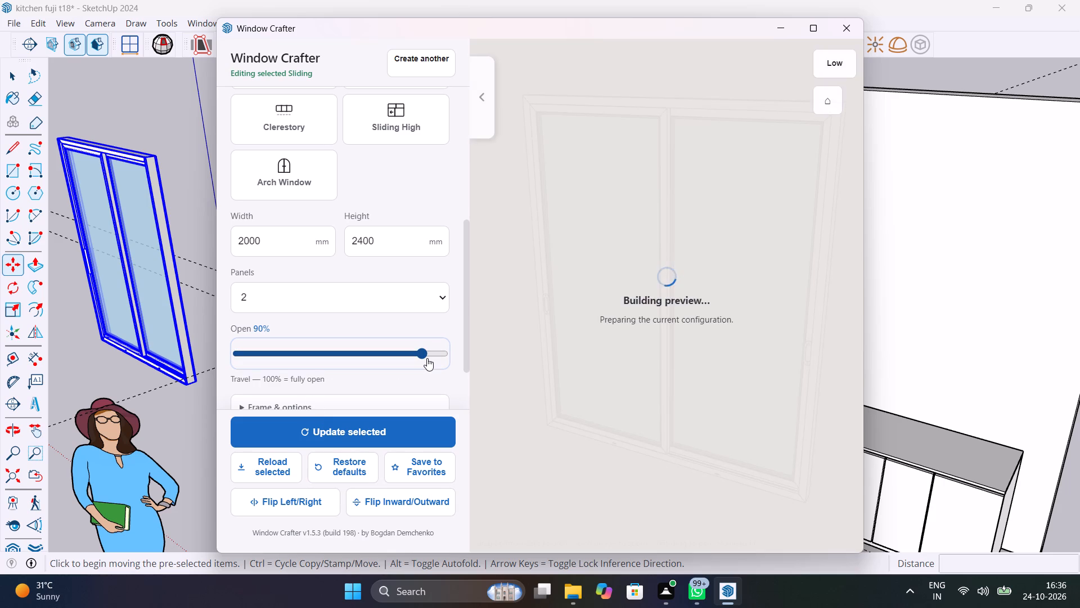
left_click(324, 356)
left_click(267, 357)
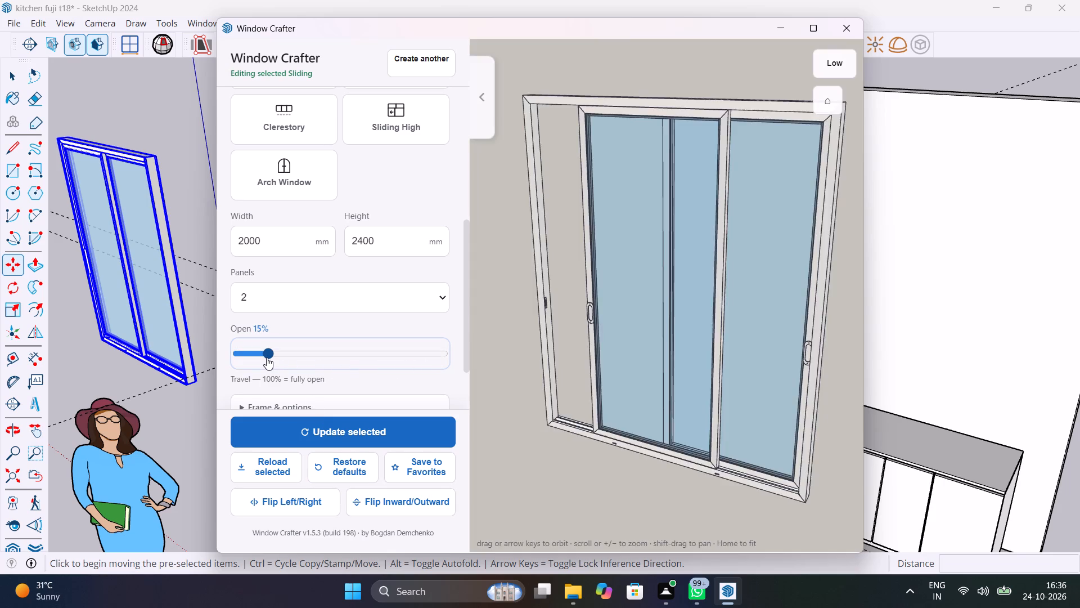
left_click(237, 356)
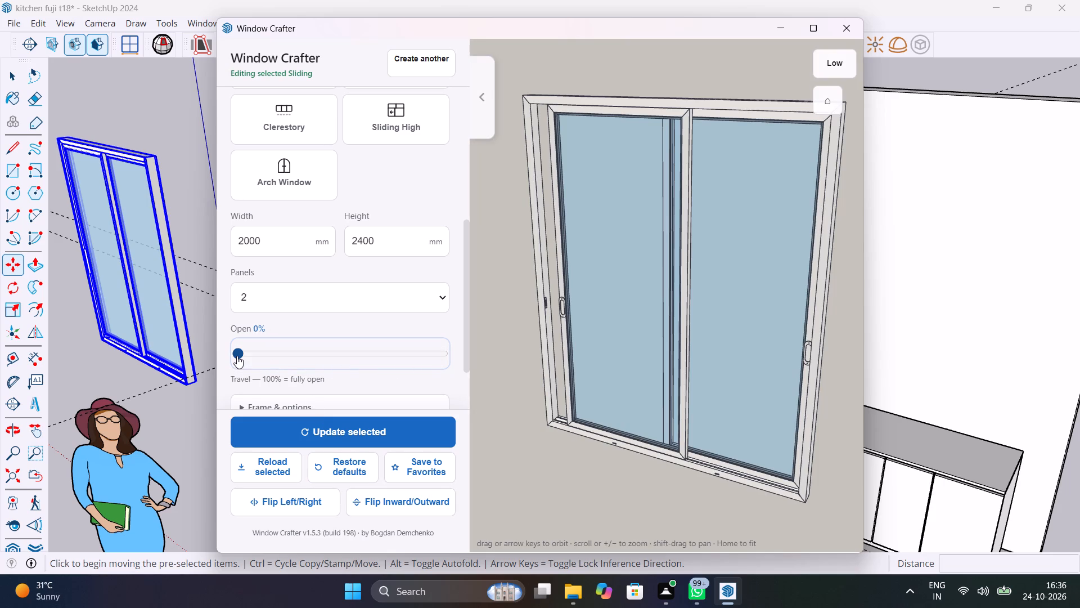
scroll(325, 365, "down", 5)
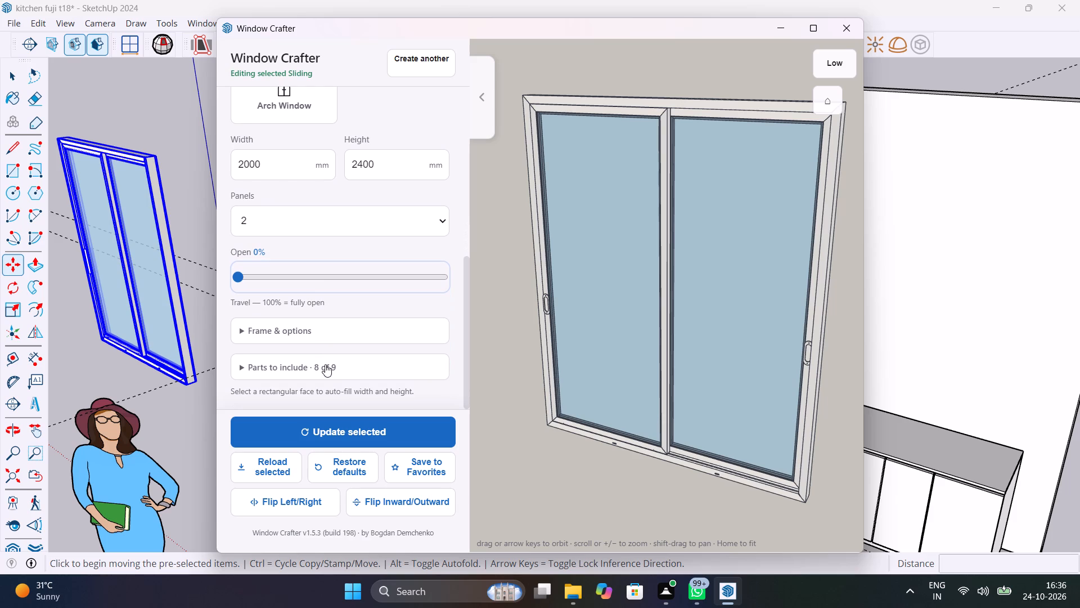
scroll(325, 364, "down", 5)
Update the selected sliding window in the model with the current Window Crafter settings.
scroll(337, 355, "up", 3)
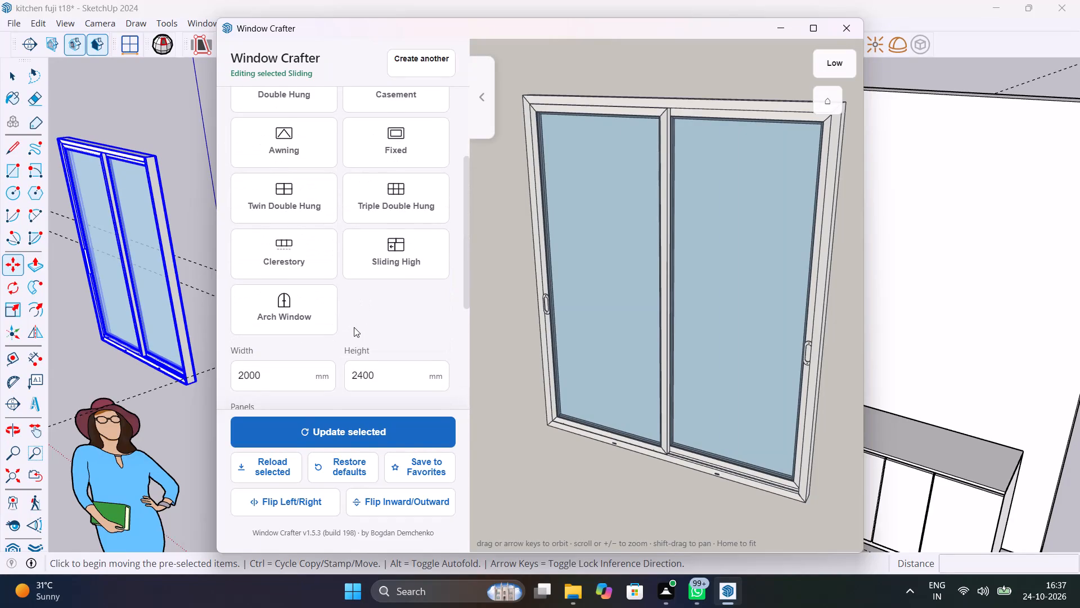
scroll(354, 327, "up", 2)
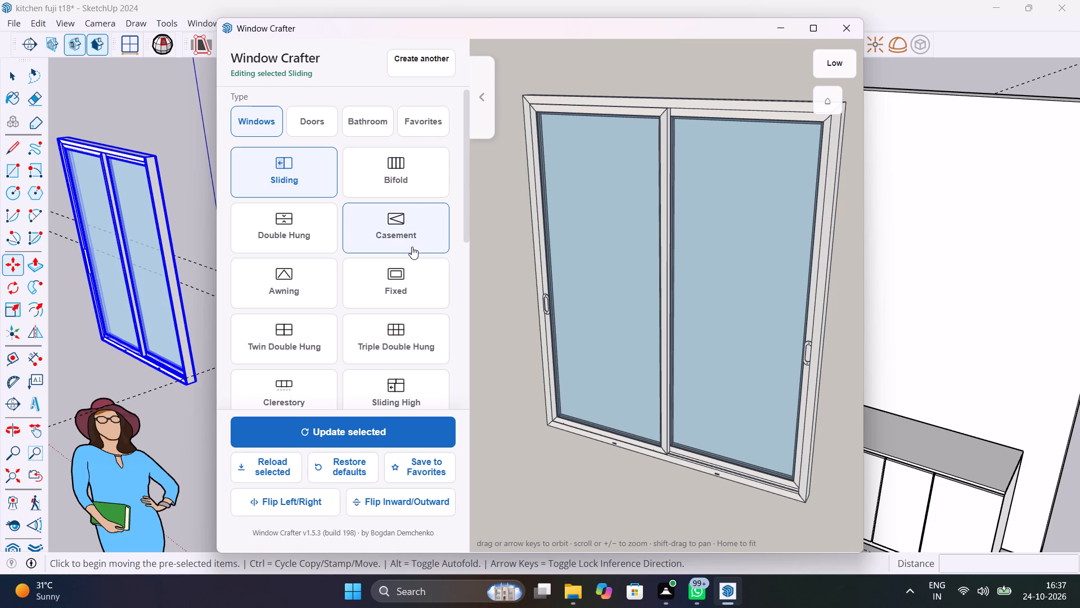
left_click(343, 428)
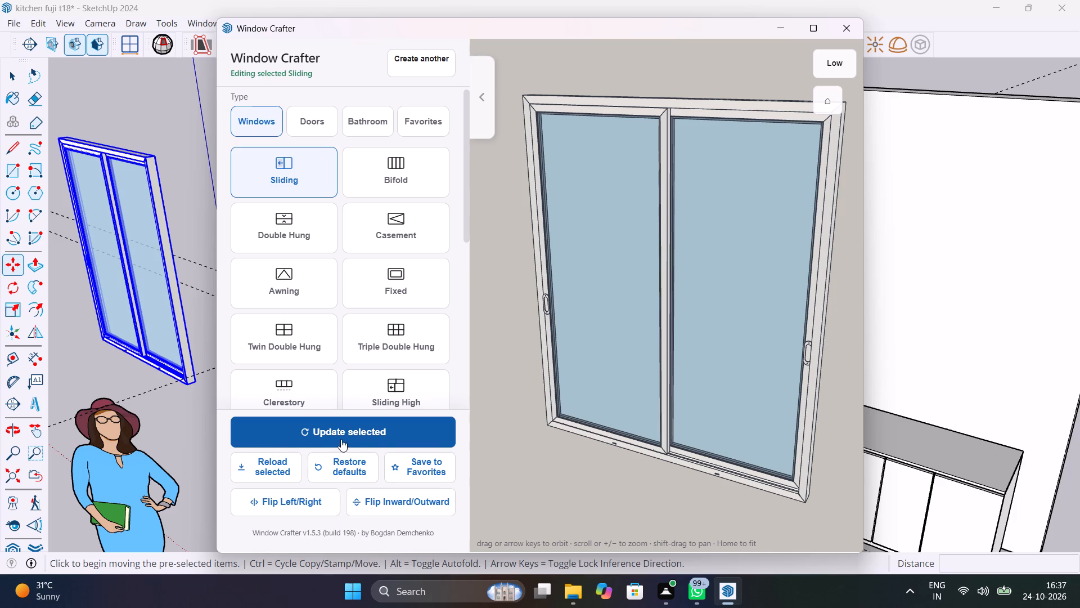
left_click(356, 432)
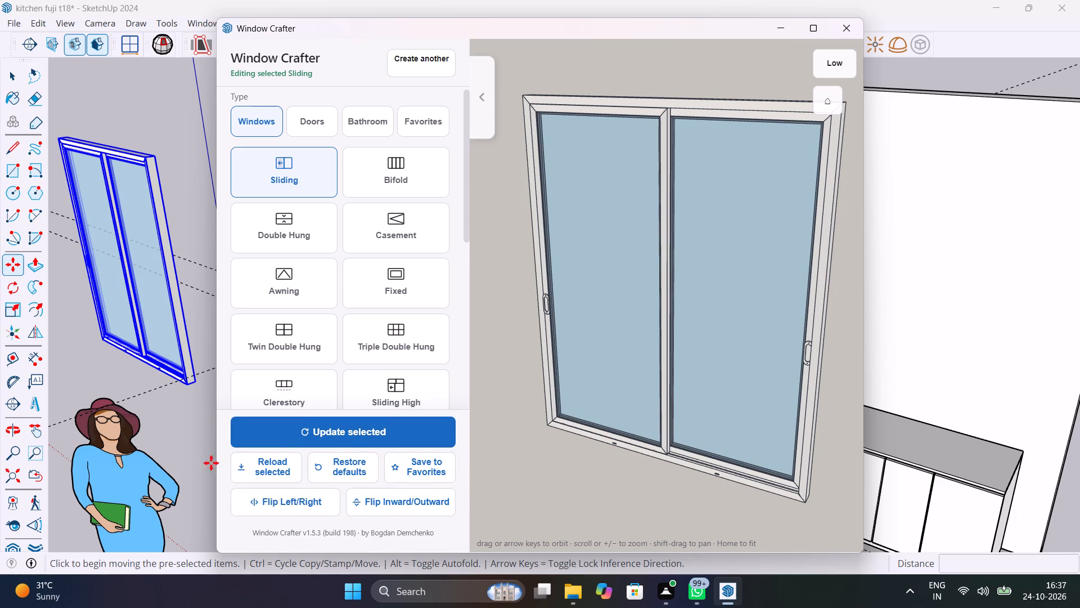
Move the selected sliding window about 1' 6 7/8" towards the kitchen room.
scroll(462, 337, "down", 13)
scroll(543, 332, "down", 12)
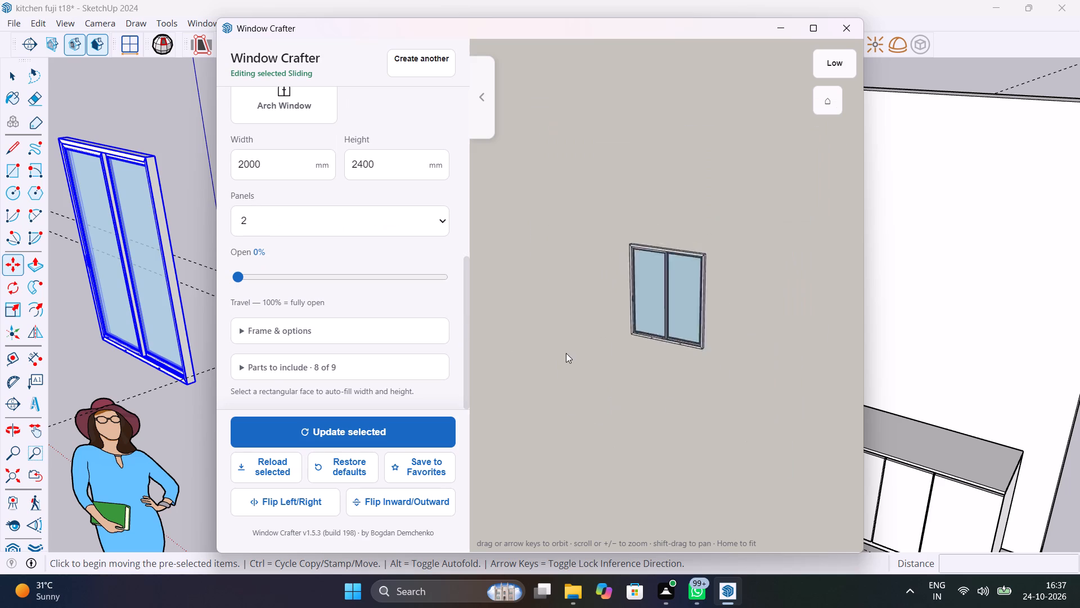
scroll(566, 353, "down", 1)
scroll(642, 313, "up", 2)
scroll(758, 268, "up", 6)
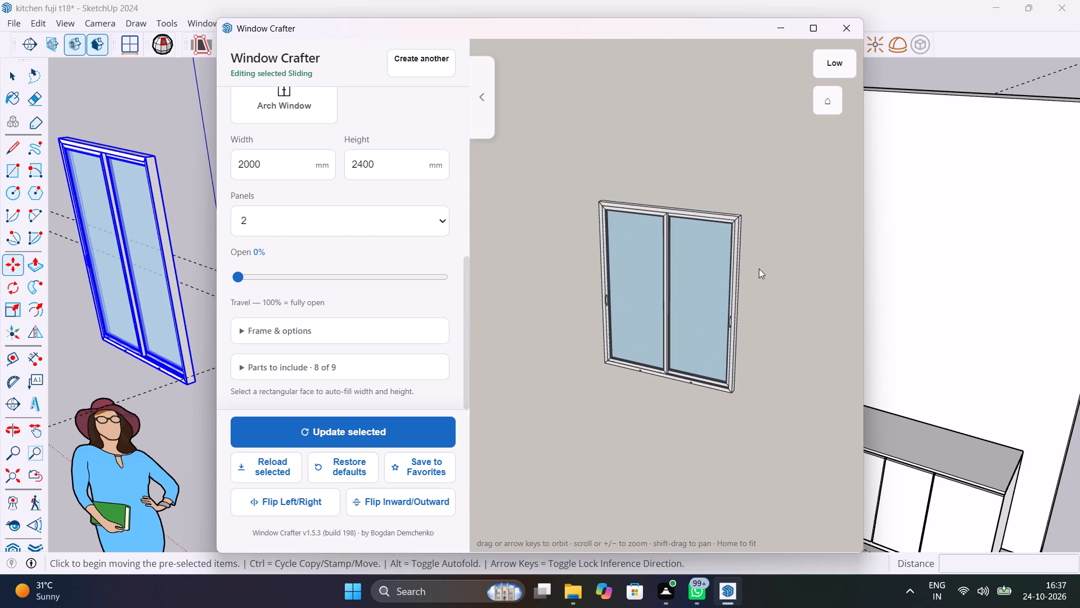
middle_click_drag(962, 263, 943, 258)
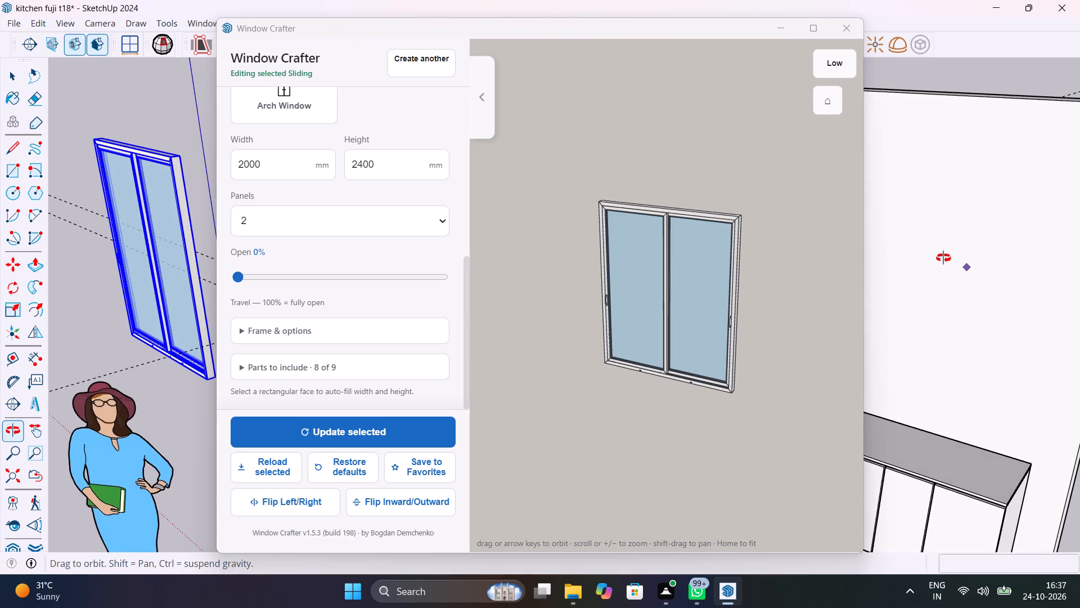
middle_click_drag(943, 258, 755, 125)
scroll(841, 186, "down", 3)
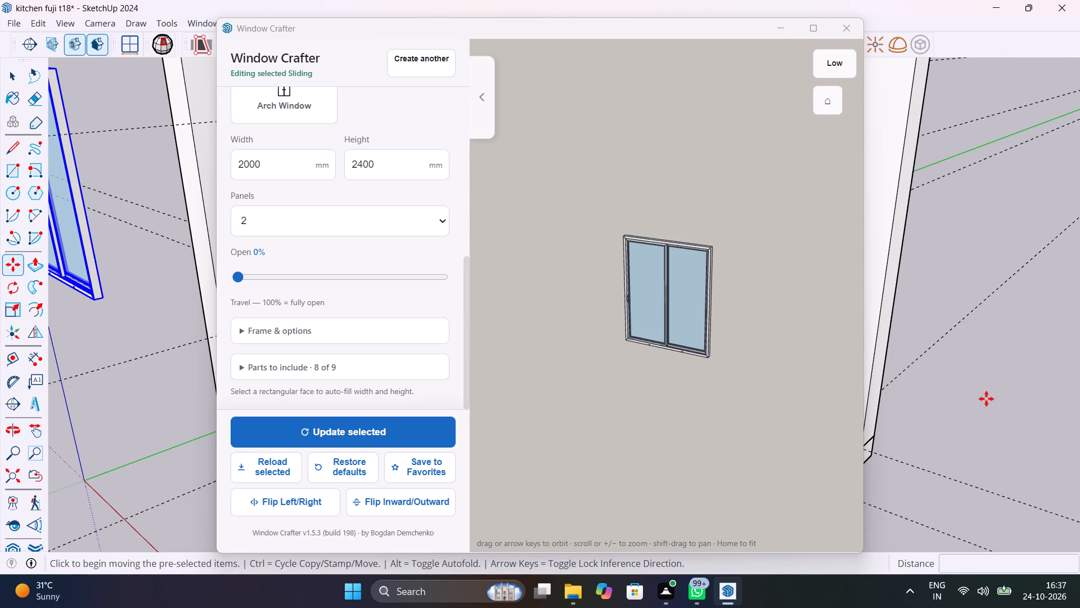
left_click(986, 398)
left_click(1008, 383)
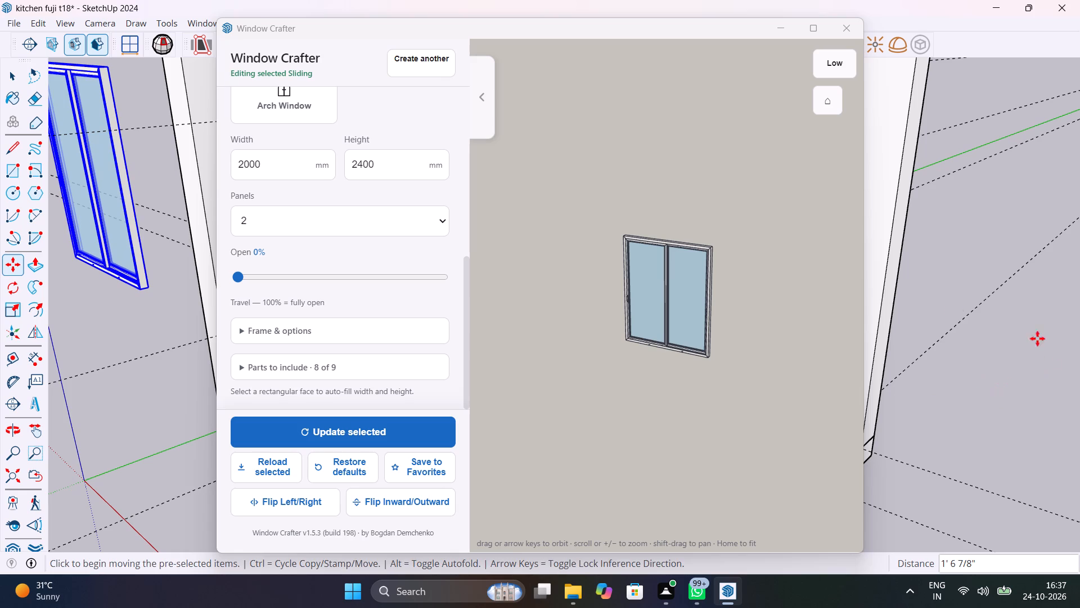
Look through the Doors and Bathroom types and the Pivot options, and close Window Crafter without applying a type.
scroll(858, 300, "down", 6)
scroll(759, 275, "up", 3)
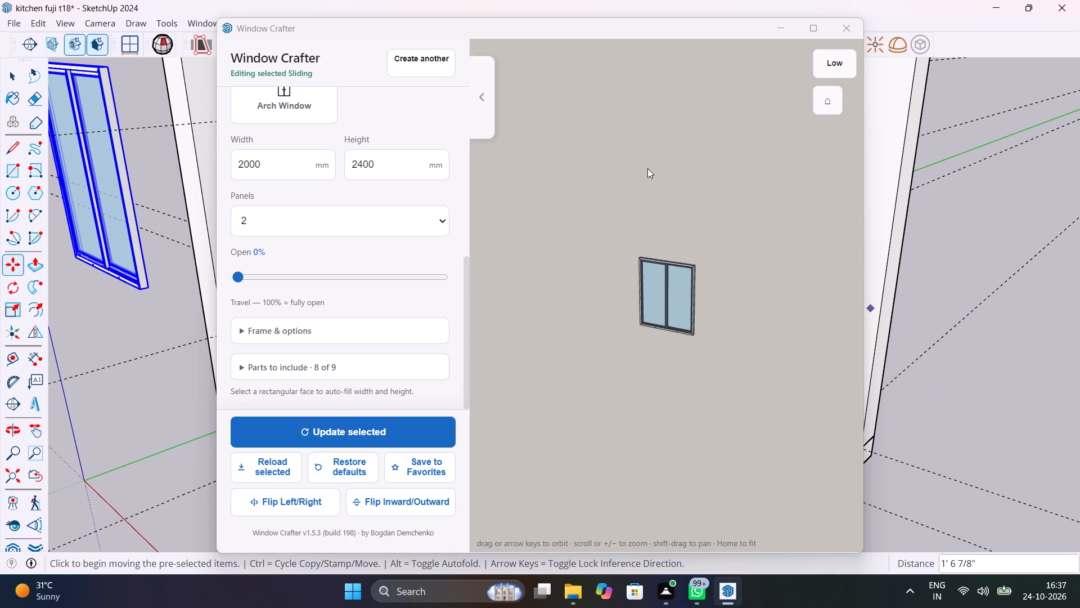
scroll(292, 192, "up", 8)
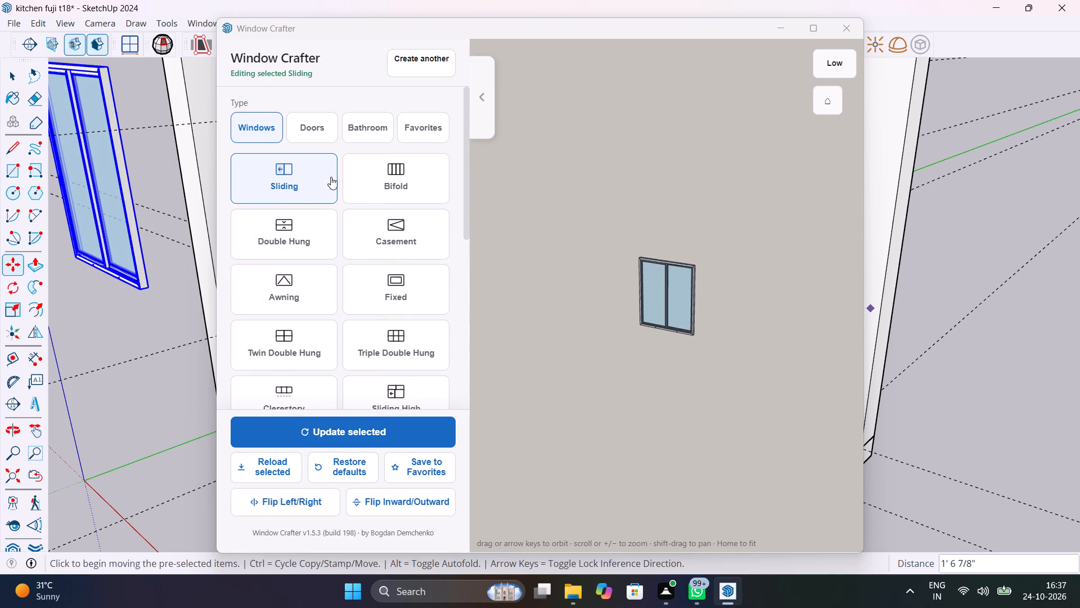
left_click(317, 117)
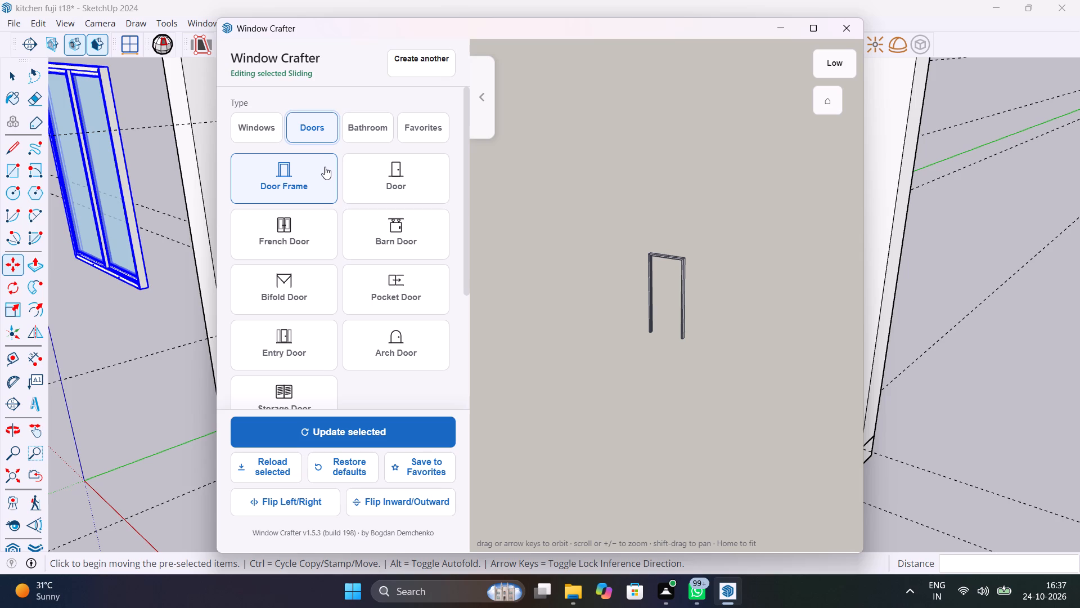
left_click(364, 136)
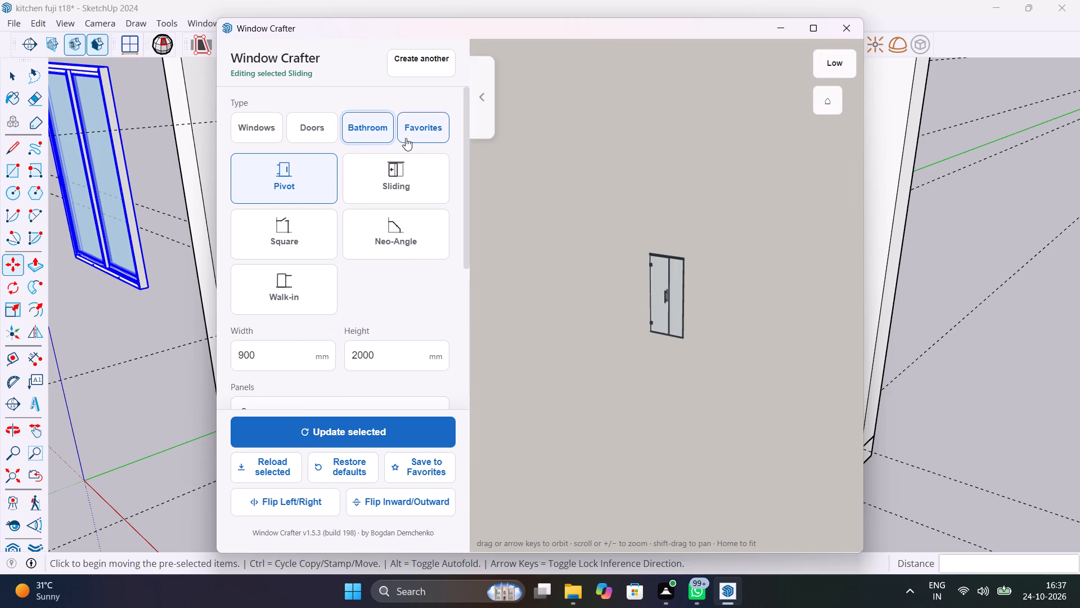
left_click(409, 138)
left_click(388, 136)
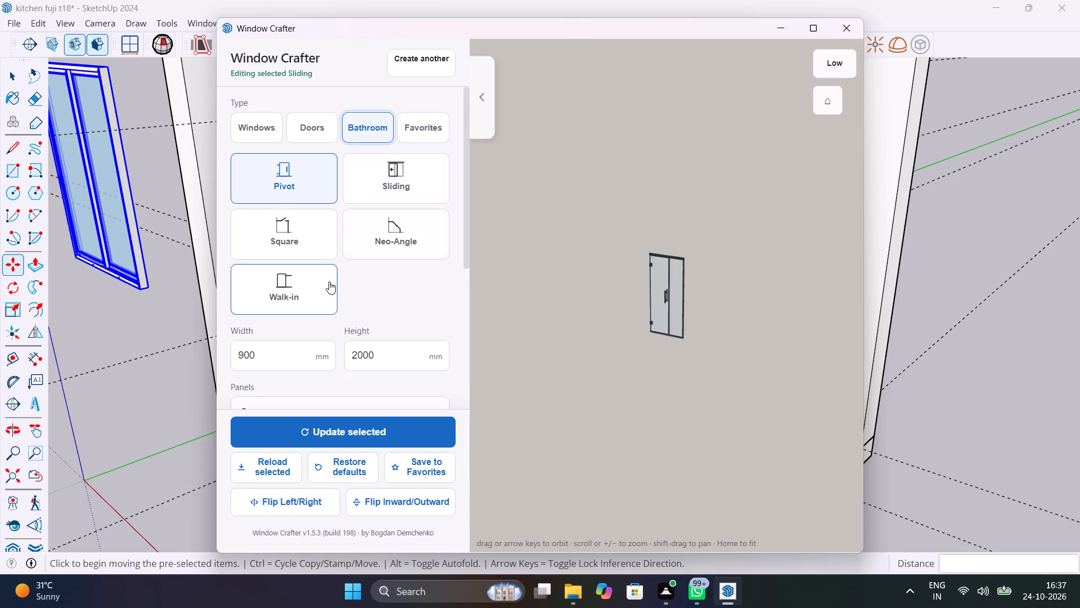
scroll(335, 320, "down", 9)
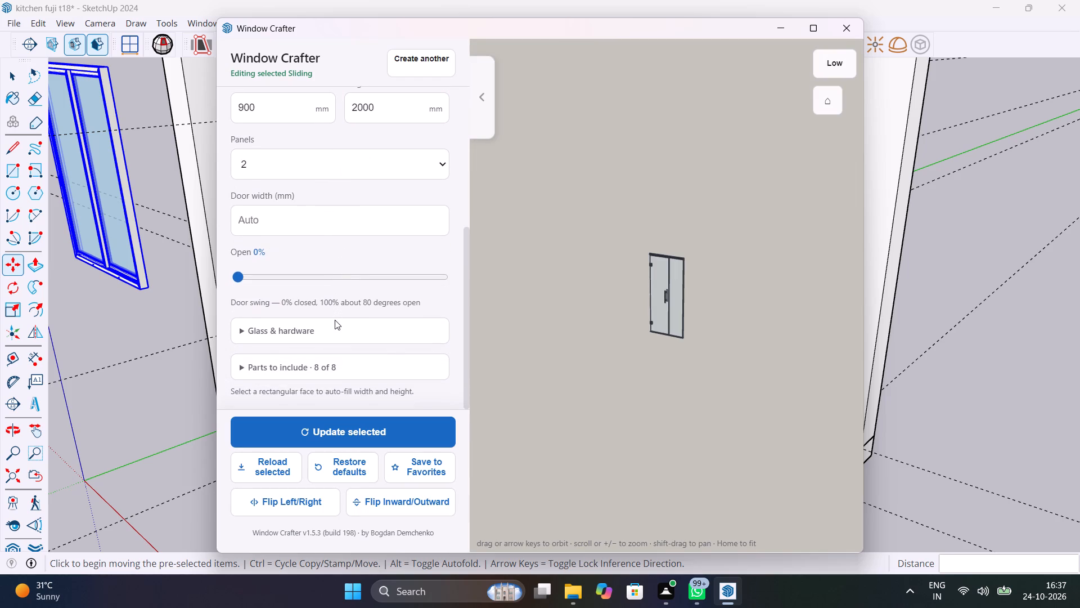
scroll(335, 320, "up", 10)
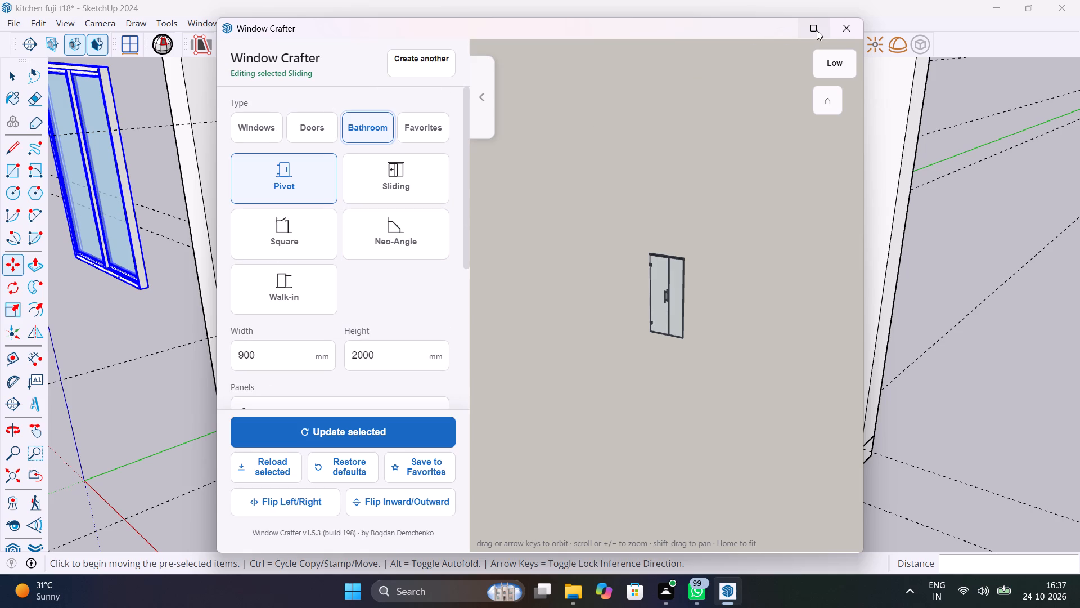
left_click(837, 29)
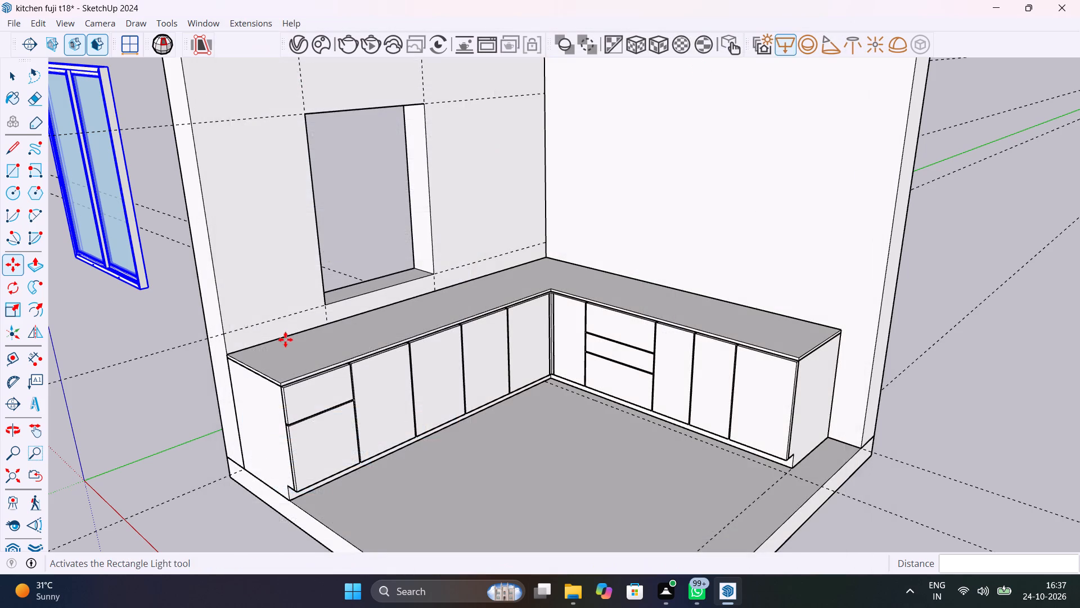
Rotate the sliding window 90° about the vertical axis so it runs parallel to the wall with the opening.
scroll(285, 340, "down", 12)
scroll(221, 299, "up", 8)
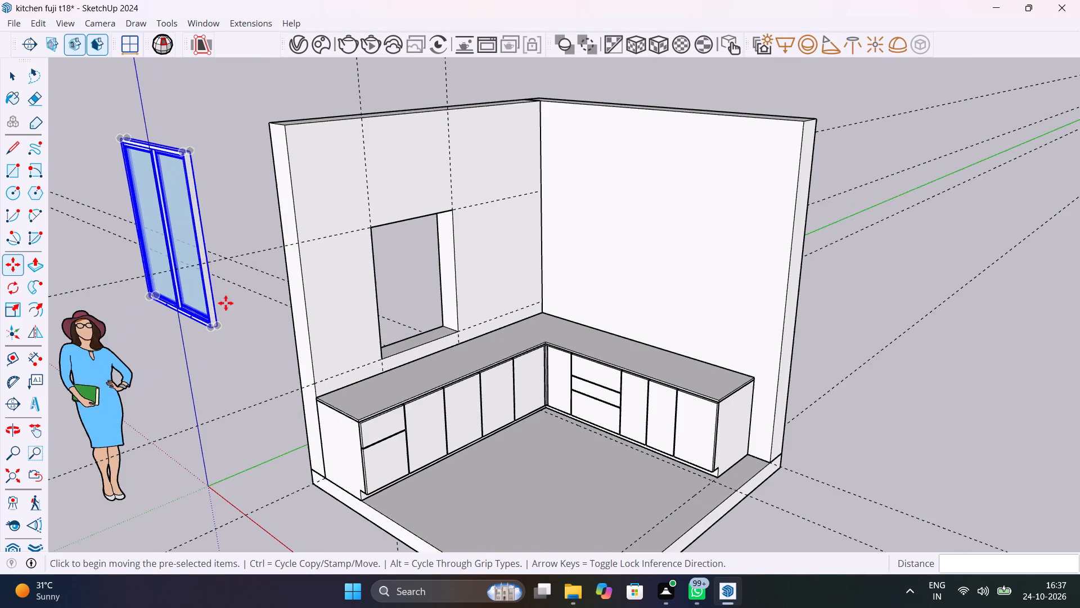
middle_click_drag(239, 318, 229, 330)
scroll(241, 318, "up", 4)
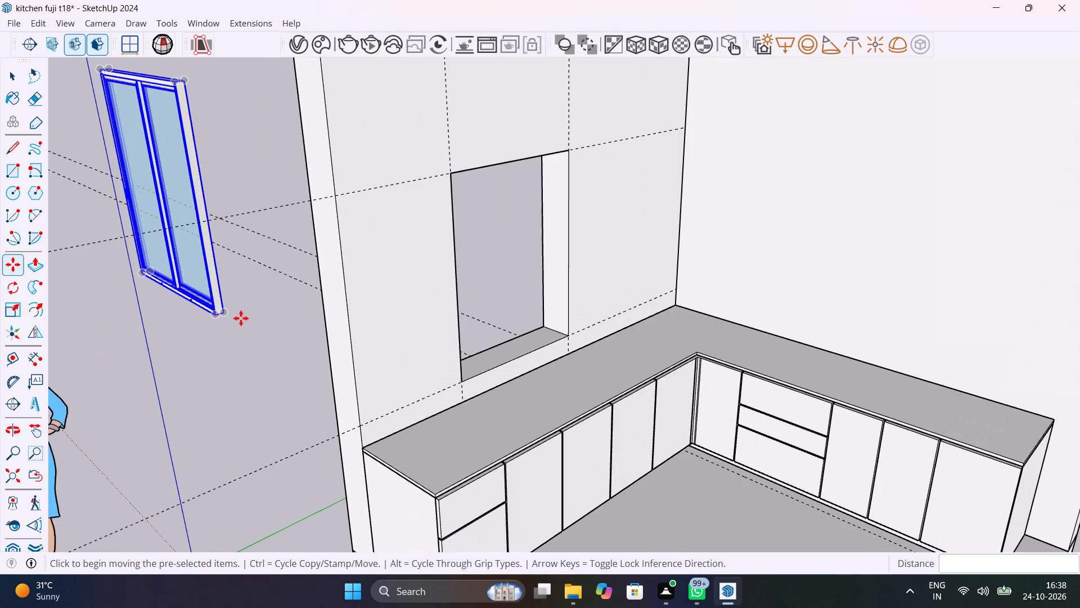
key("q")
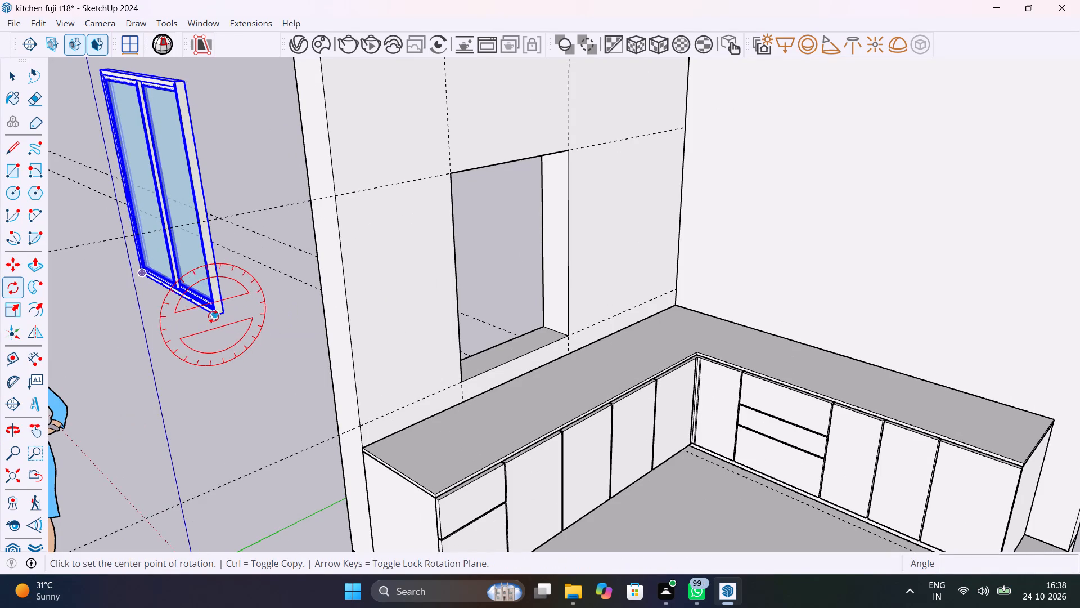
left_click(214, 329)
left_click(251, 321)
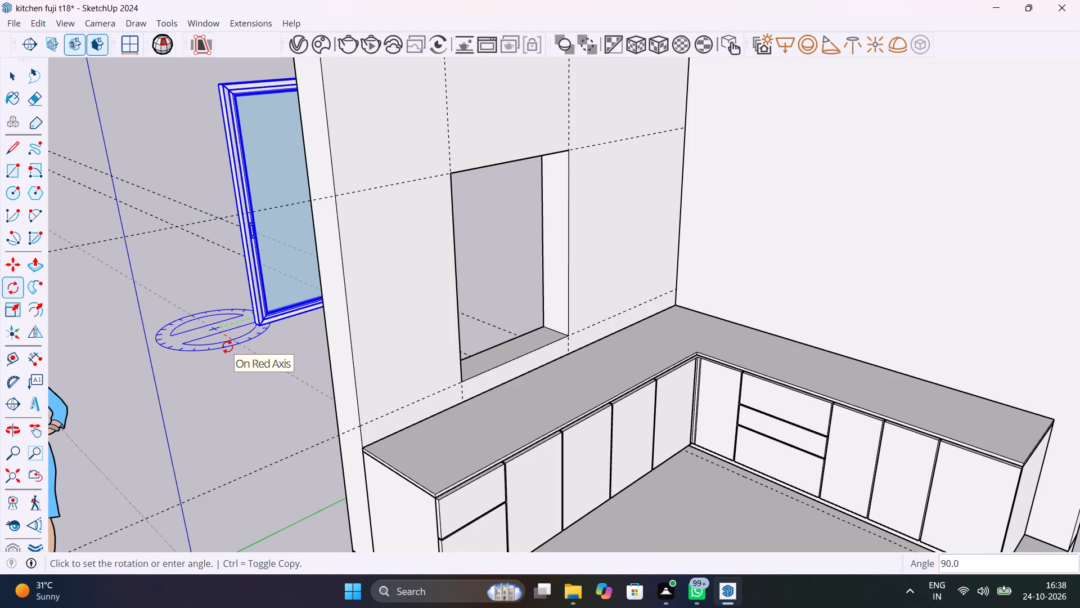
type("90")
key("Return")
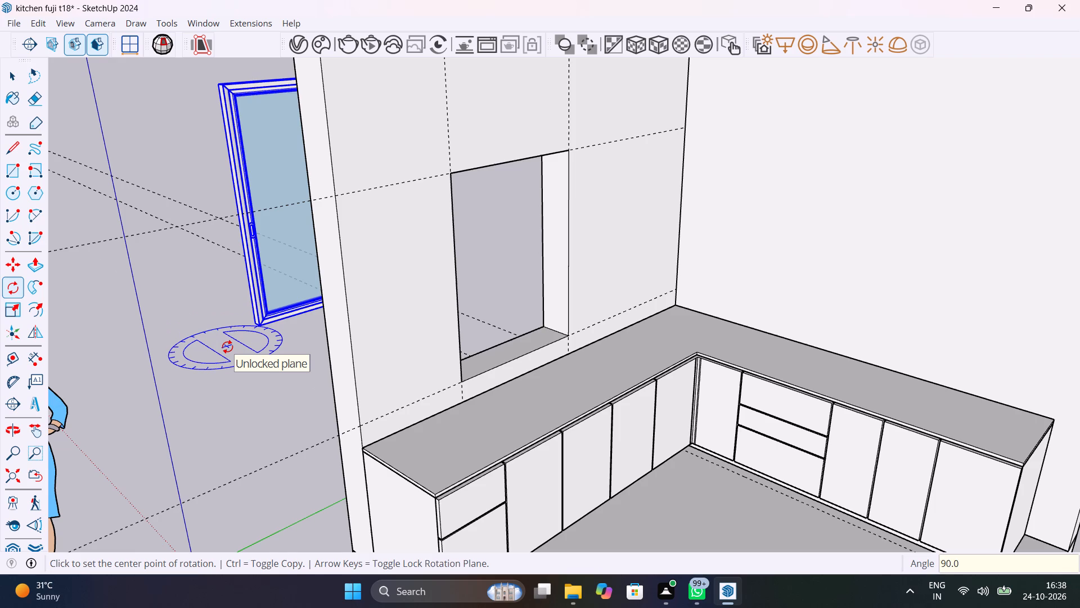
Scale the sliding window down uniformly from an upper corner to roughly the size of the wall opening, and deselect it.
scroll(227, 347, "down", 5)
middle_click_drag(253, 370, 402, 382)
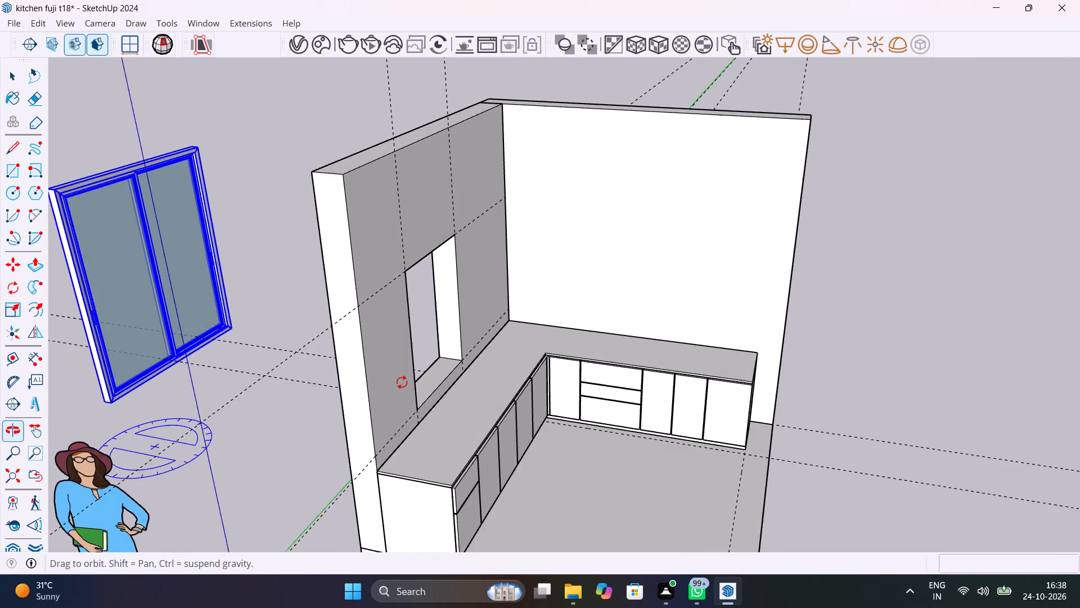
key("space")
scroll(560, 422, "down", 7)
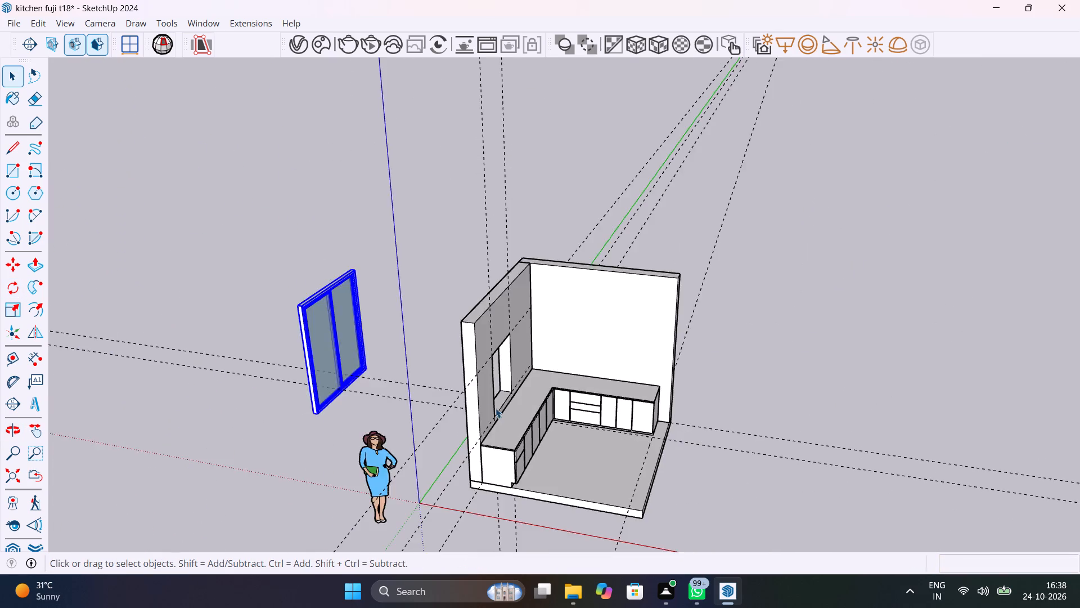
scroll(496, 408, "down", 6)
middle_click_drag(403, 382, 835, 254)
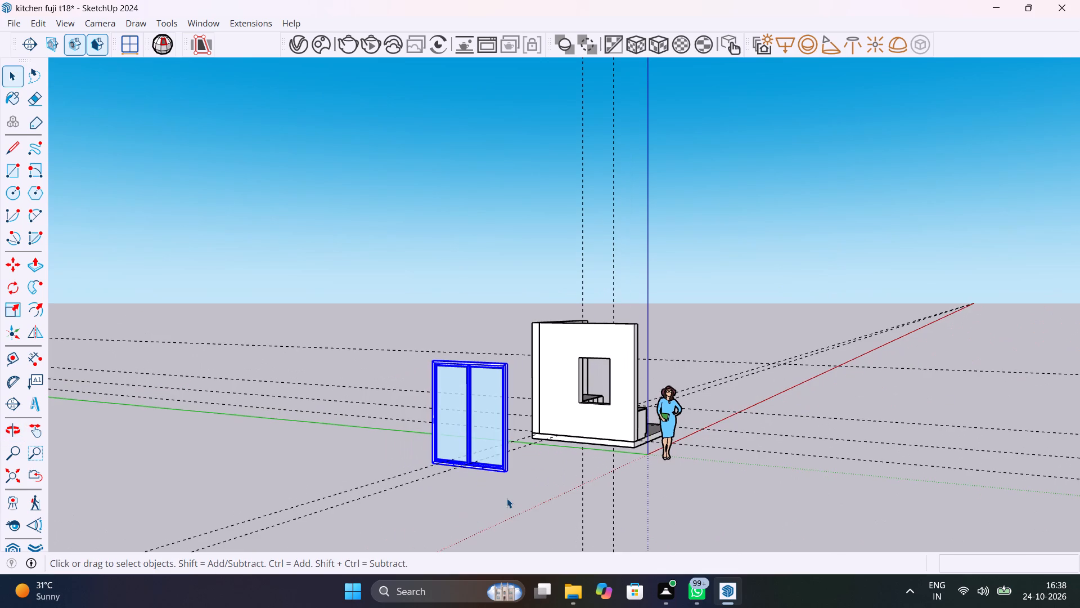
scroll(510, 490, "up", 11)
left_click(469, 374)
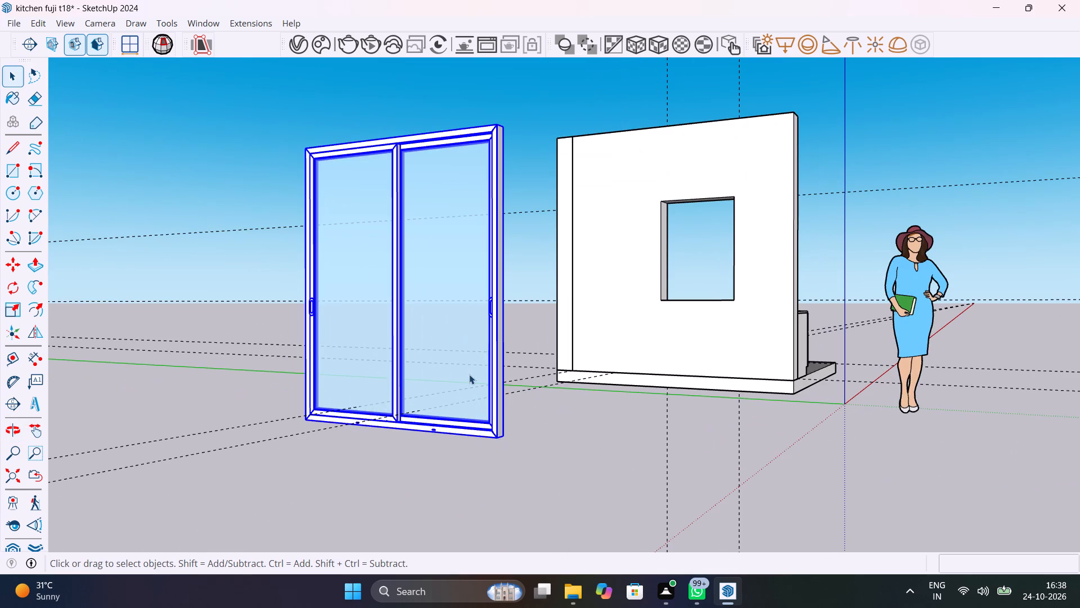
key("s")
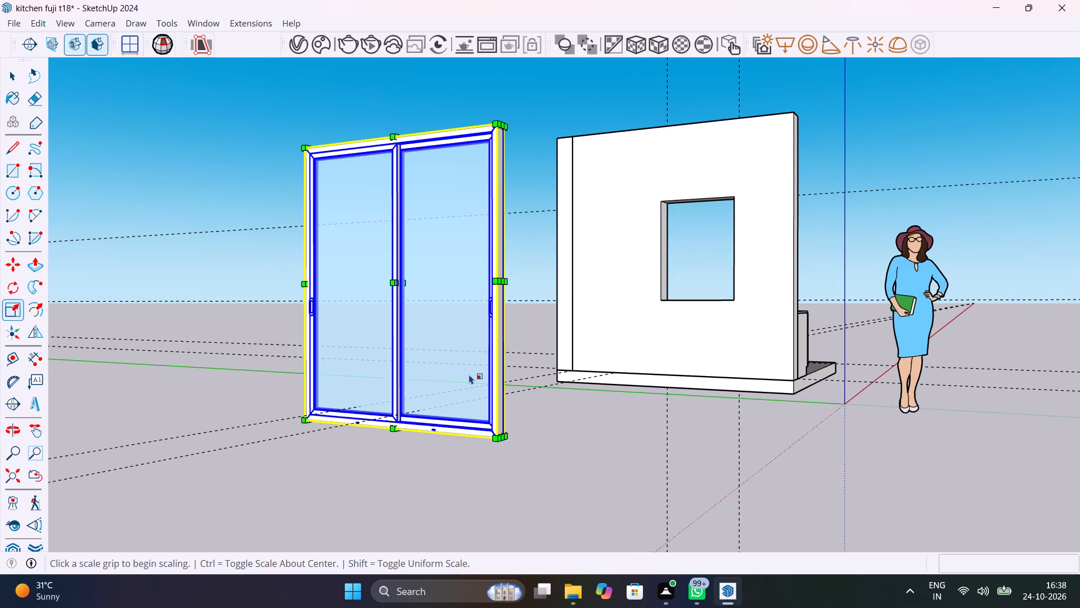
middle_click_drag(500, 359, 532, 521)
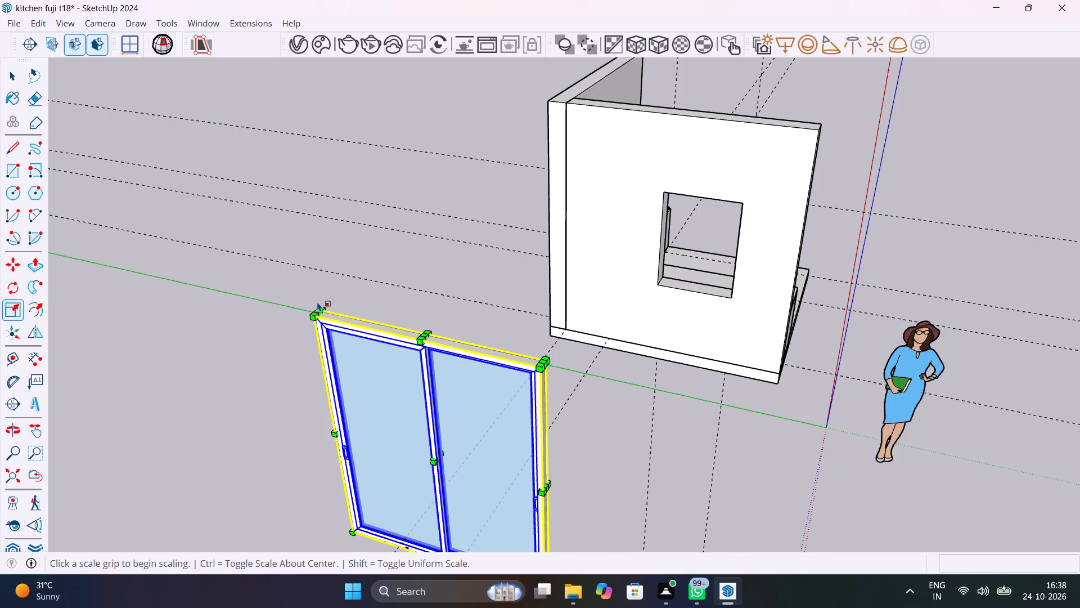
left_click(323, 306)
scroll(374, 360, "down", 14)
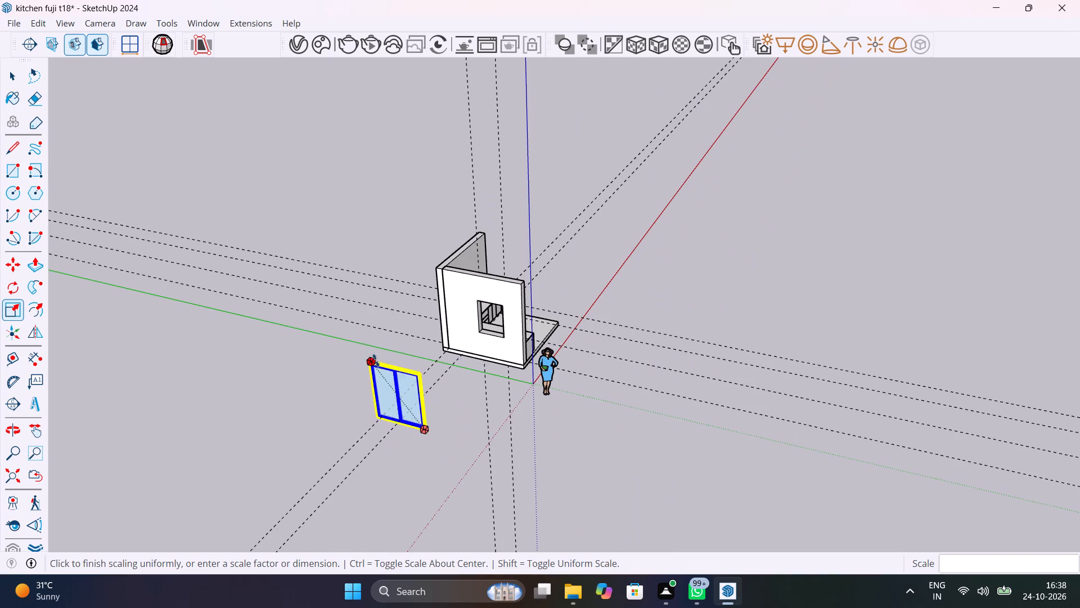
left_click(408, 388)
scroll(440, 408, "up", 10)
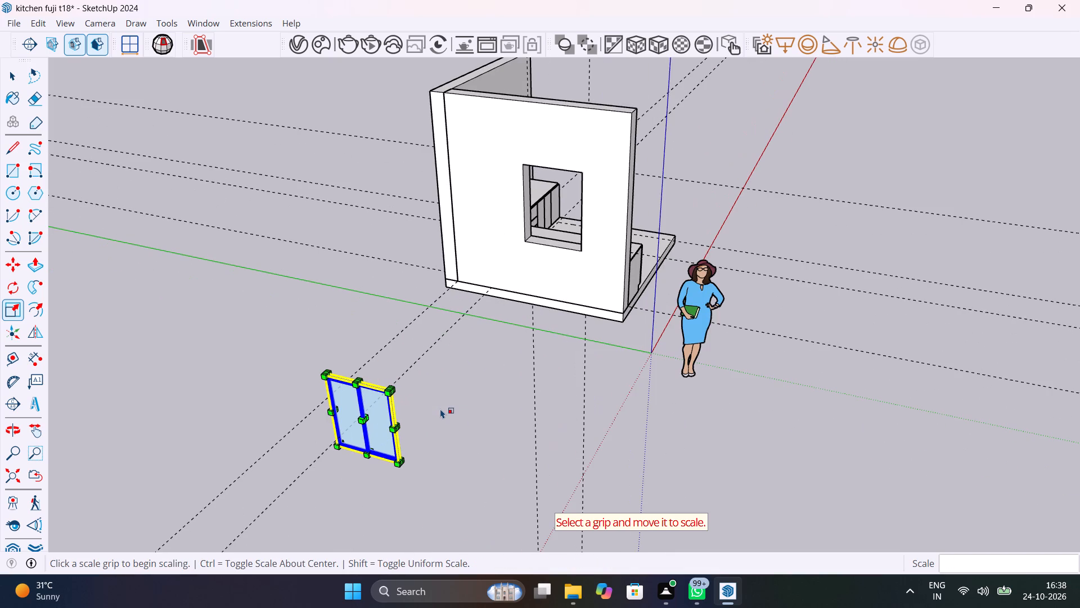
left_click(440, 409)
key("Escape")
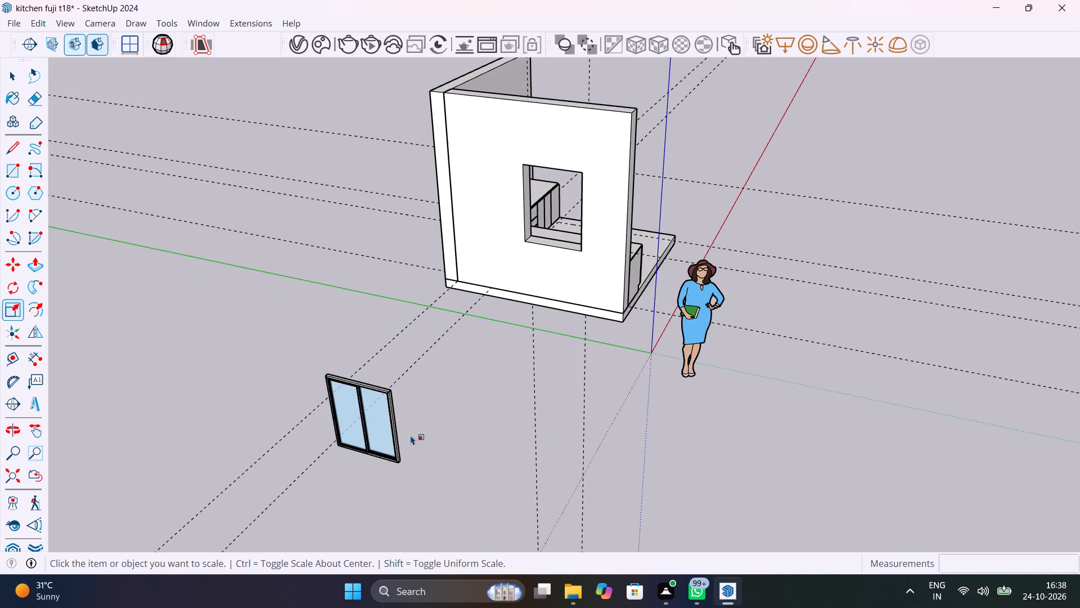
Move the sliding window by its lower outer corner about 14' 2" into the wall opening, at the opening's lower corner.
scroll(411, 435, "up", 20)
left_click(385, 467)
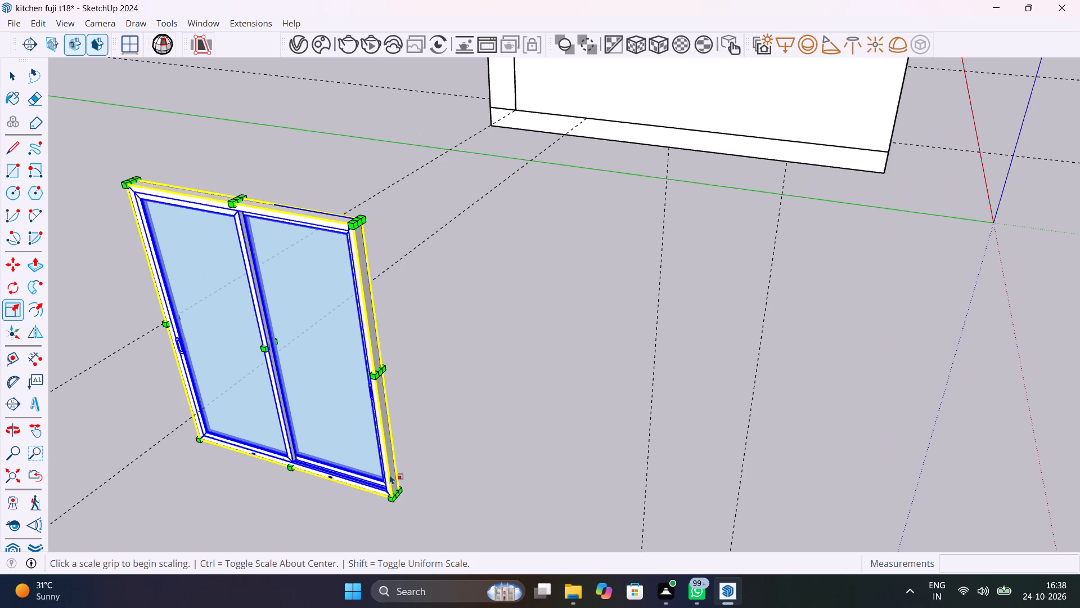
key("m")
scroll(410, 499, "up", 8)
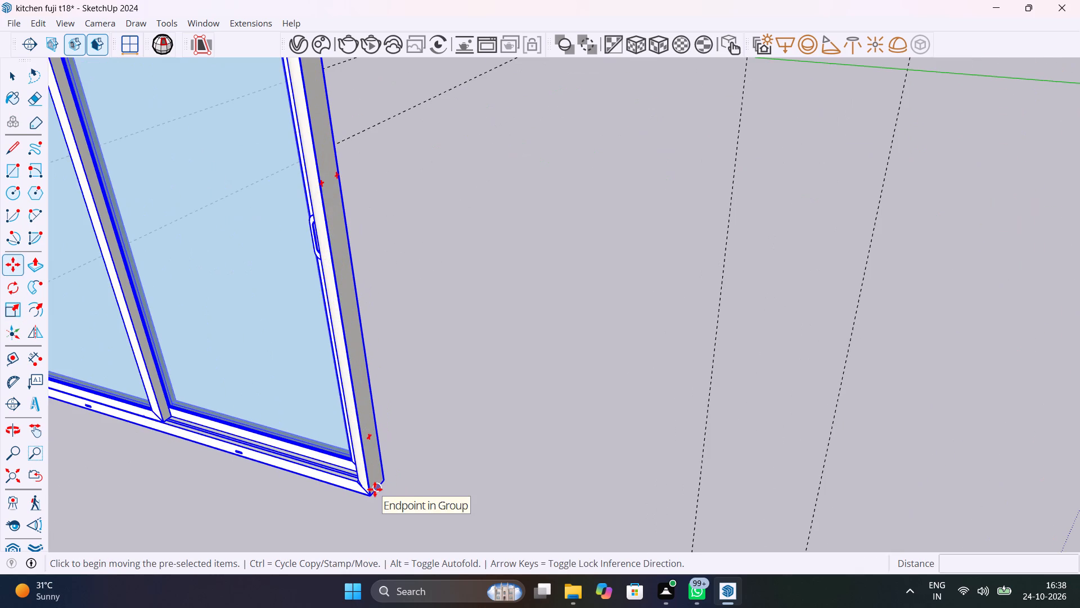
left_click(375, 489)
scroll(597, 341, "down", 18)
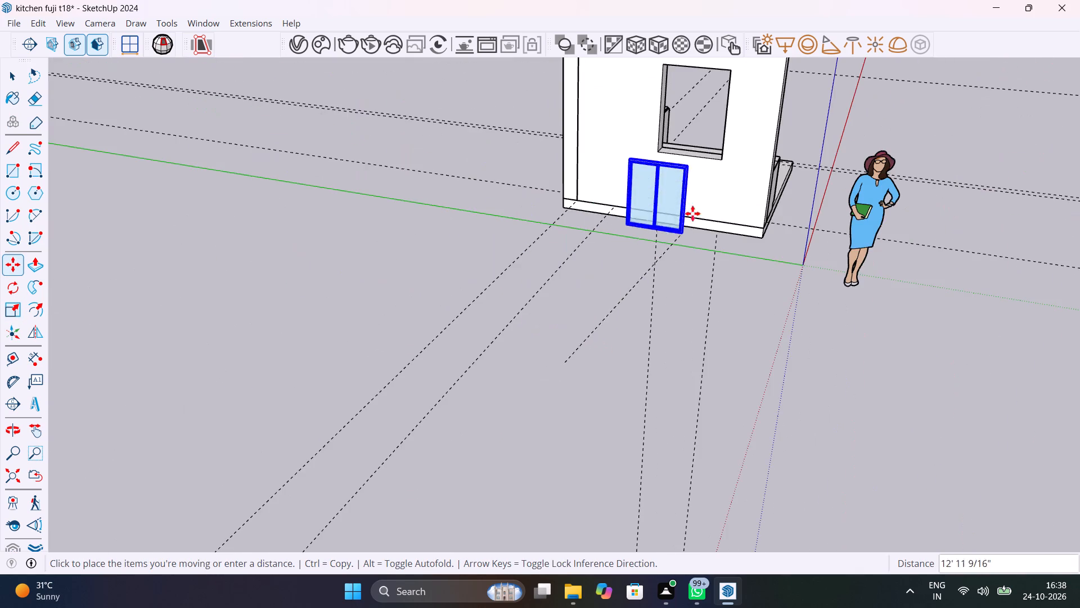
scroll(701, 164, "up", 12)
middle_click_drag(733, 170, 696, 309)
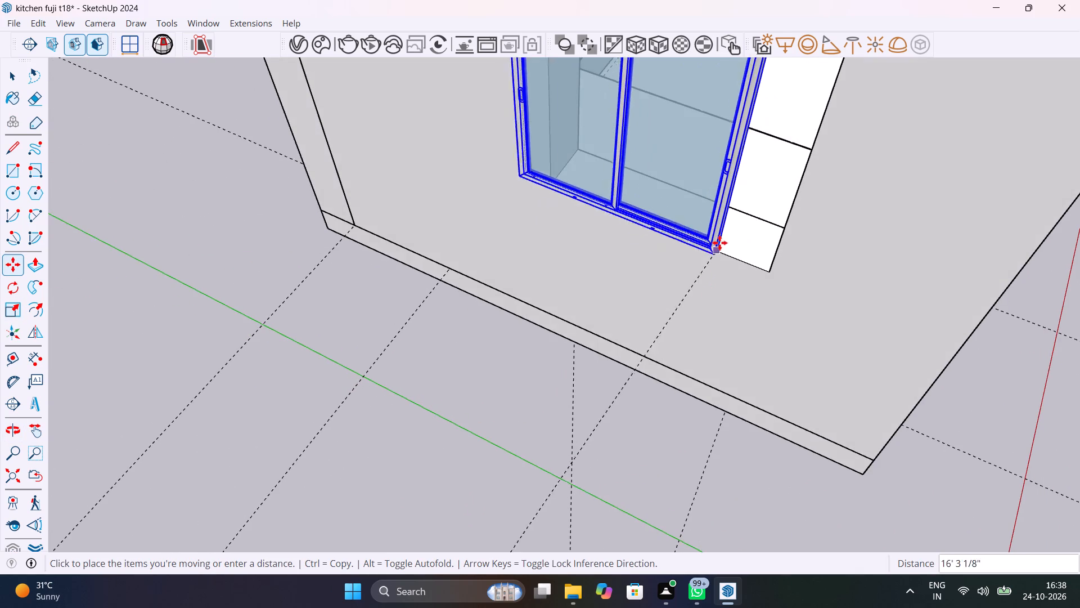
scroll(737, 229, "up", 9)
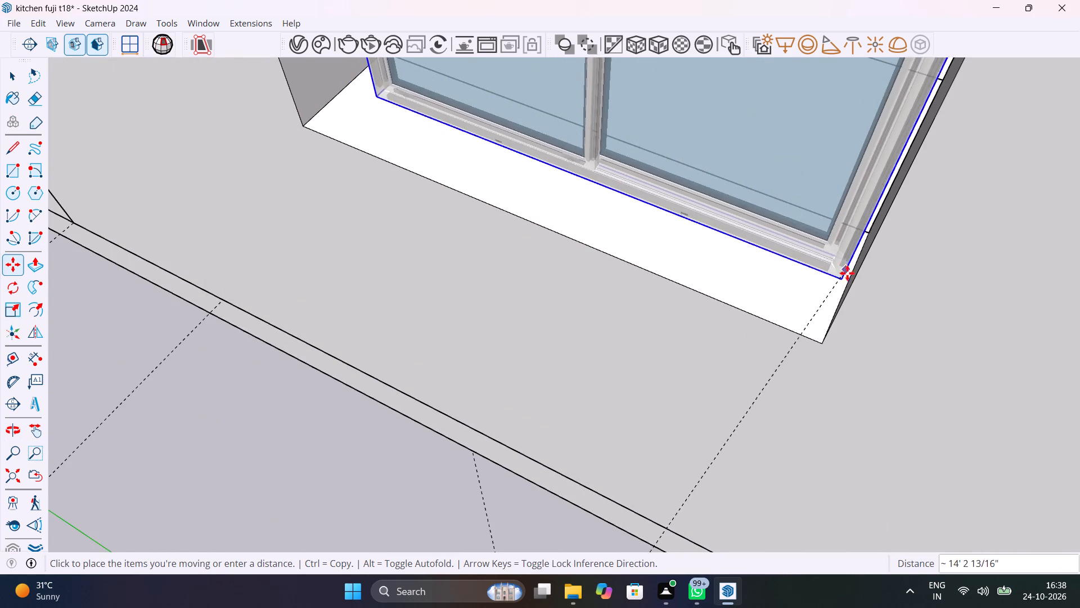
middle_click_drag(850, 279, 953, 224)
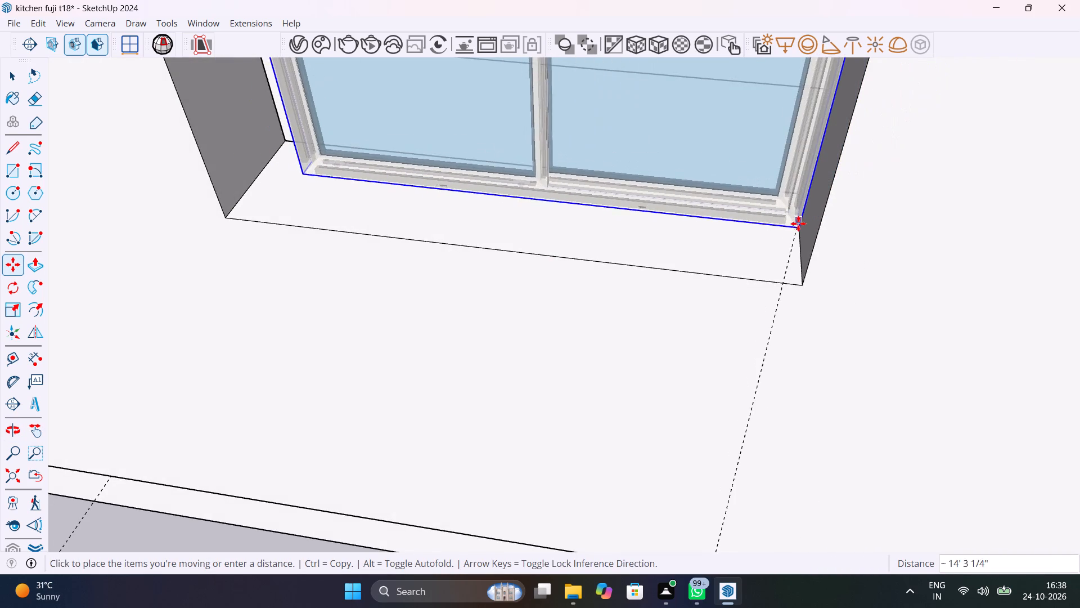
middle_click_drag(805, 229, 837, 172)
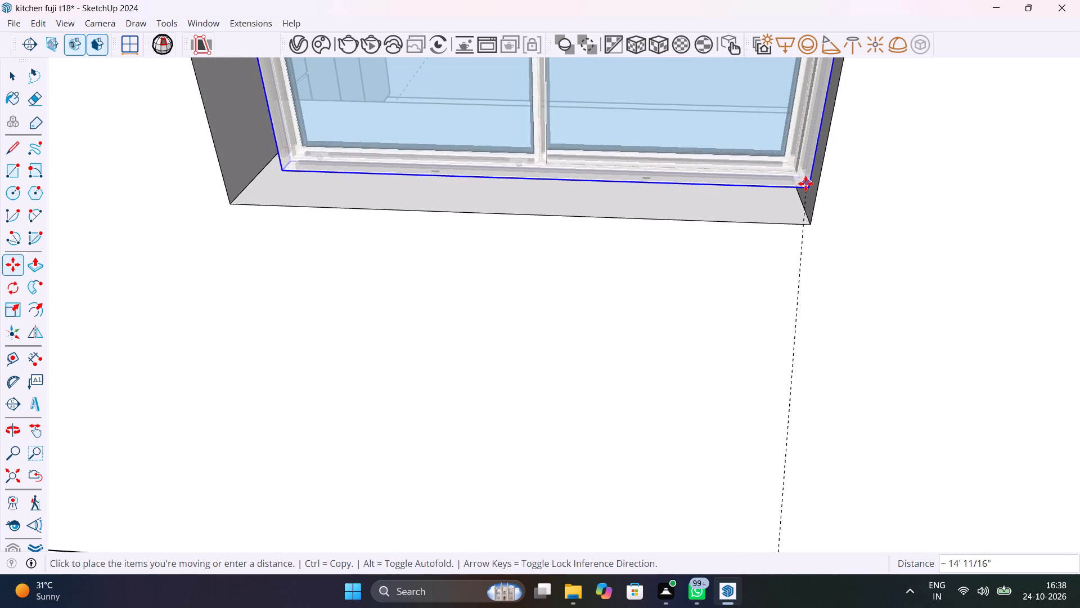
scroll(796, 186, "up", 4)
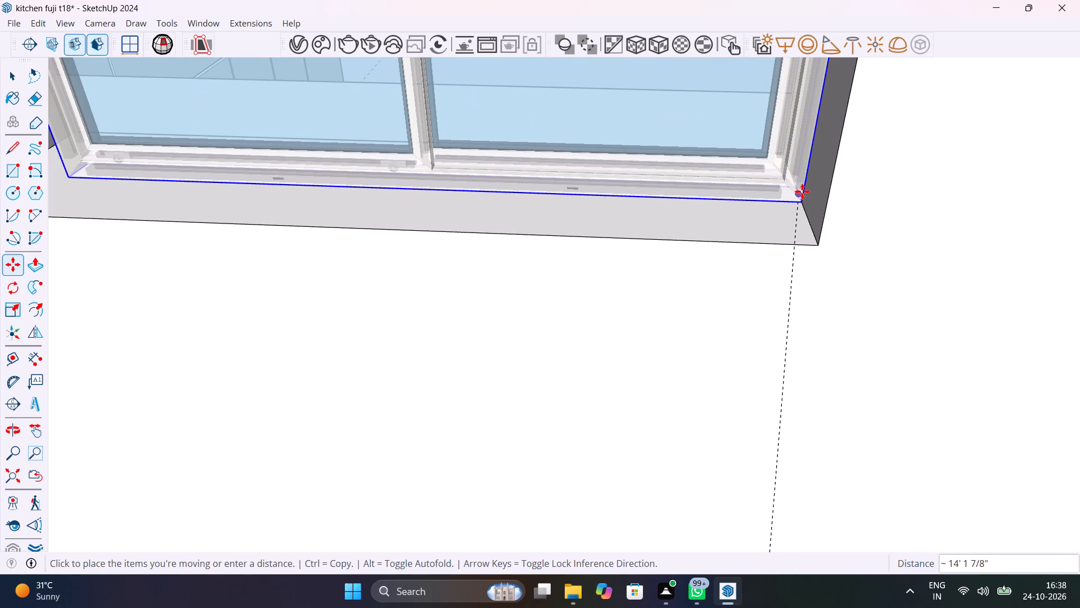
left_click(802, 191)
Stretch the window's width along the red axis by a factor of about 1.09 to reach the opening's far side edge.
scroll(761, 217, "down", 20)
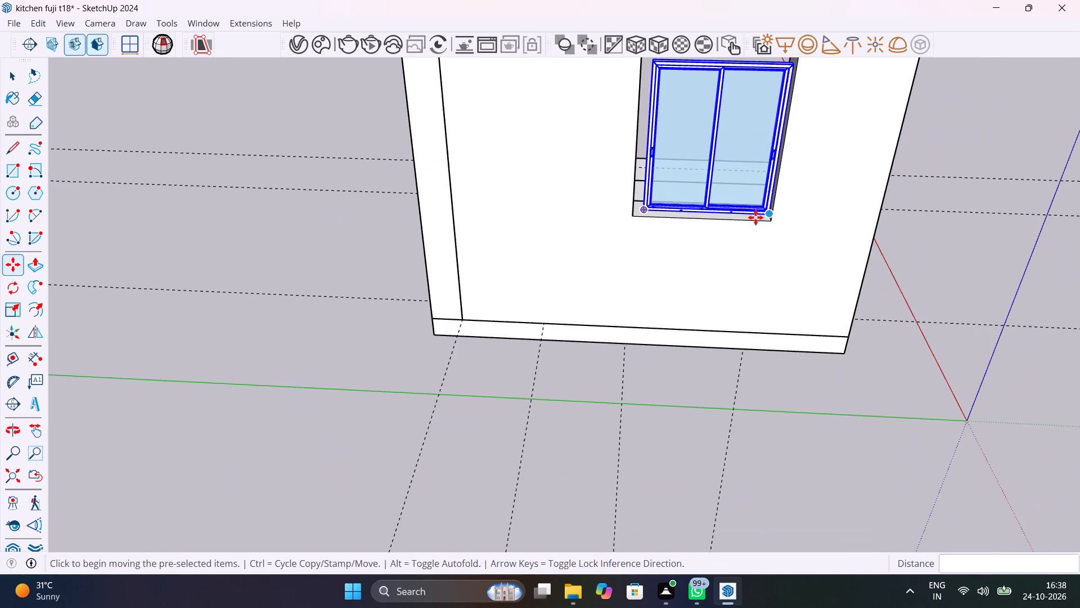
key("space")
key("s")
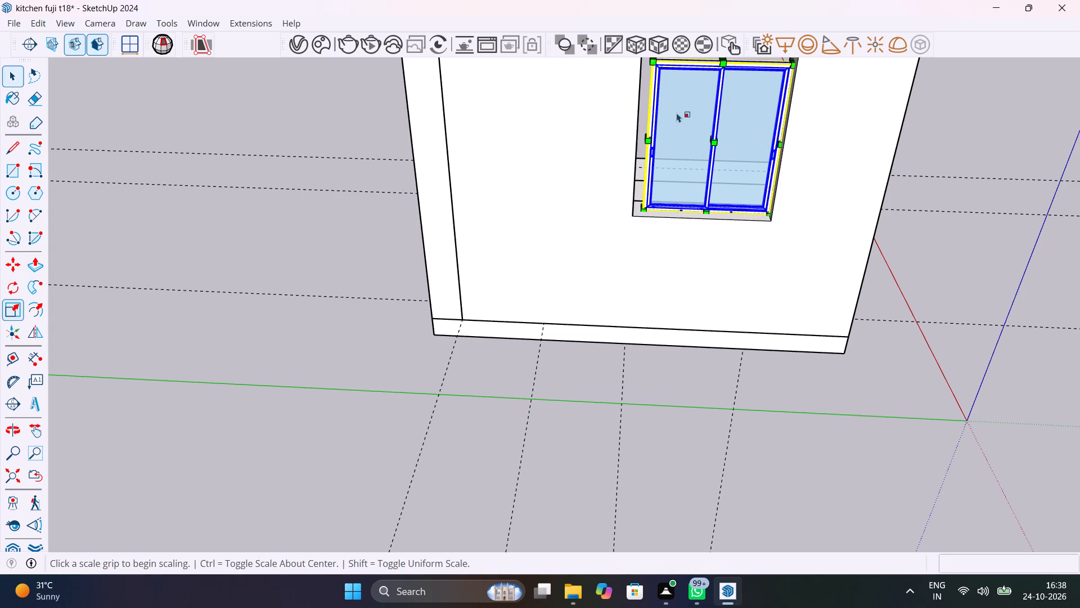
scroll(663, 129, "up", 20)
middle_click_drag(669, 151, 698, 152)
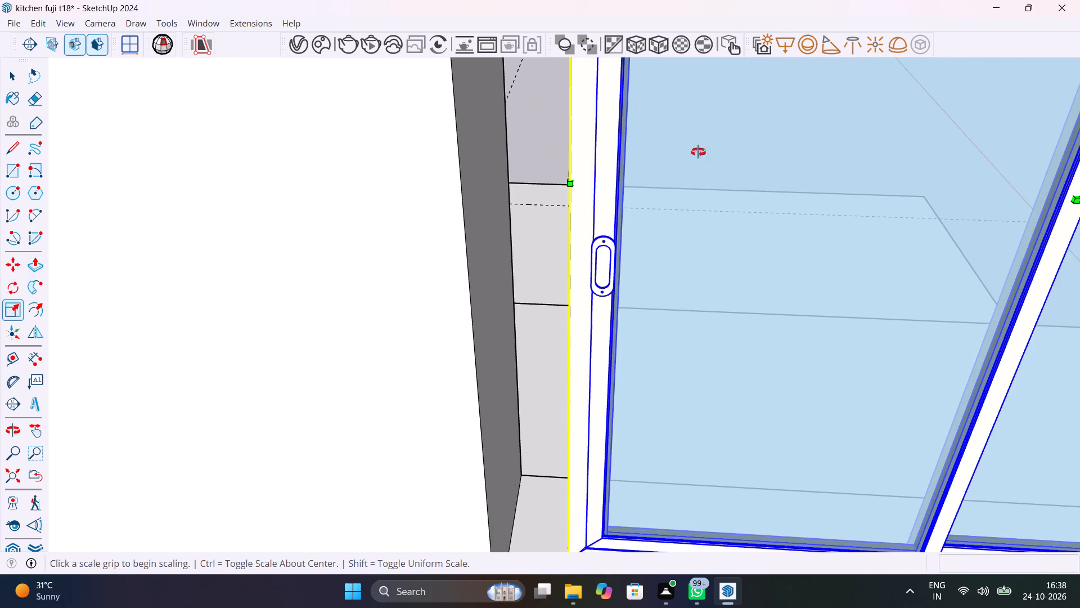
middle_click_drag(698, 152, 773, 200)
left_click(634, 219)
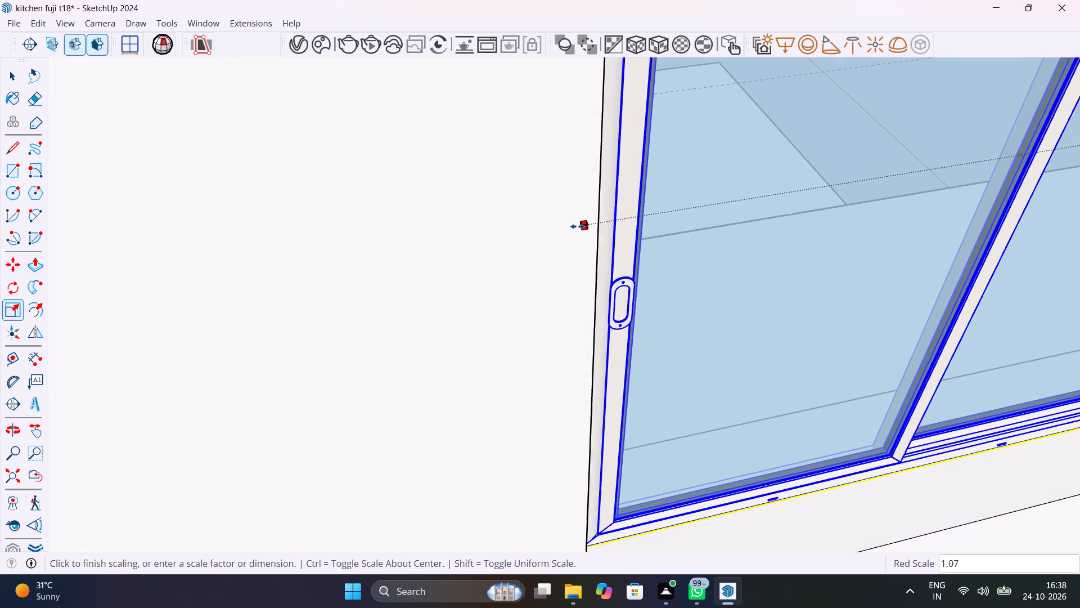
middle_click_drag(589, 226, 491, 191)
middle_click_drag(477, 192, 525, 186)
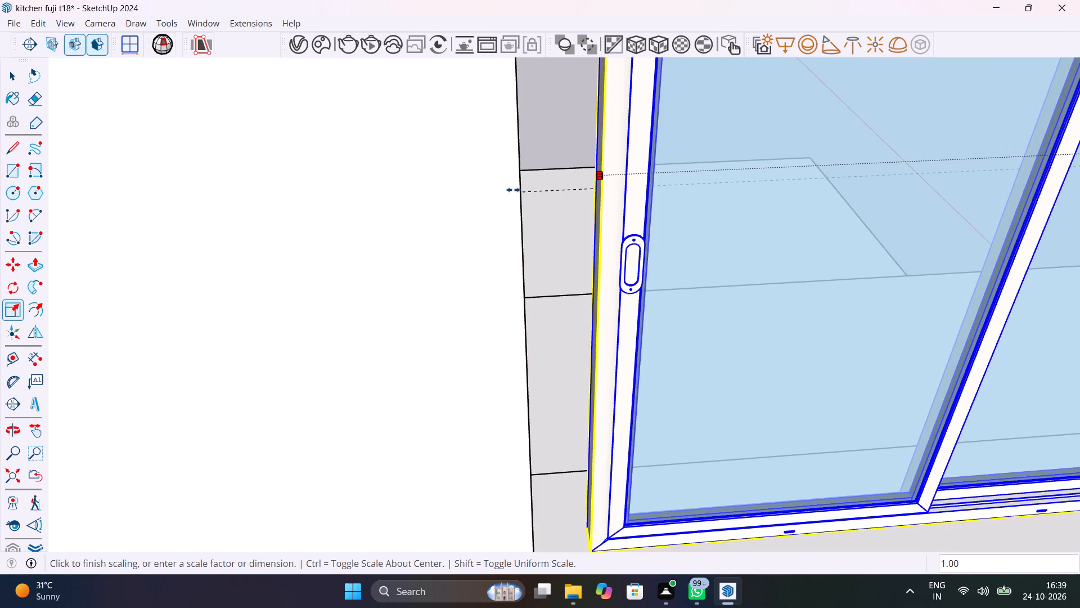
key("Escape")
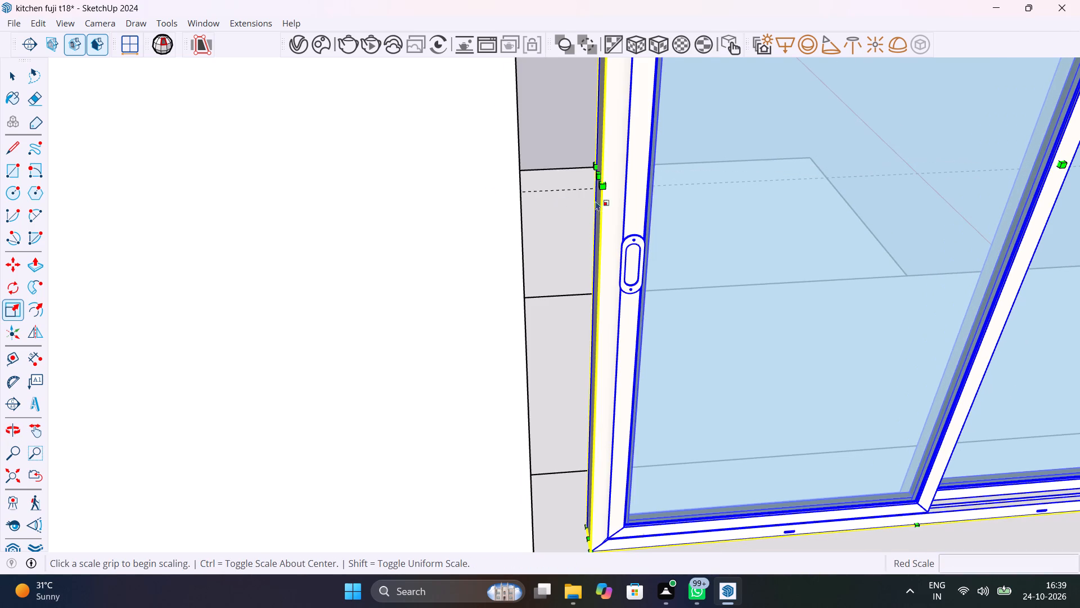
left_click(596, 173)
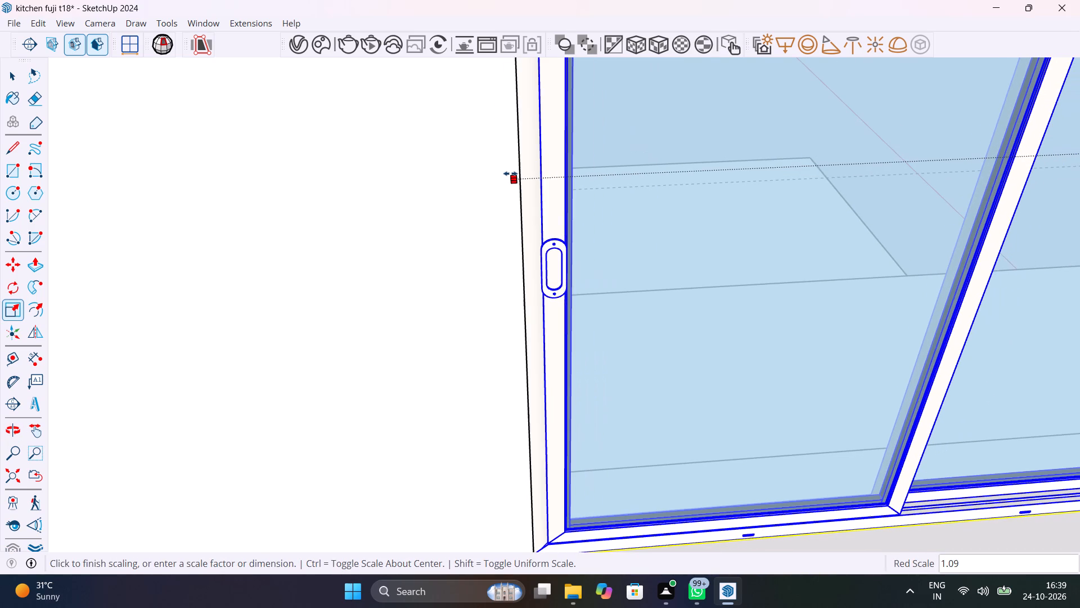
left_click(510, 173)
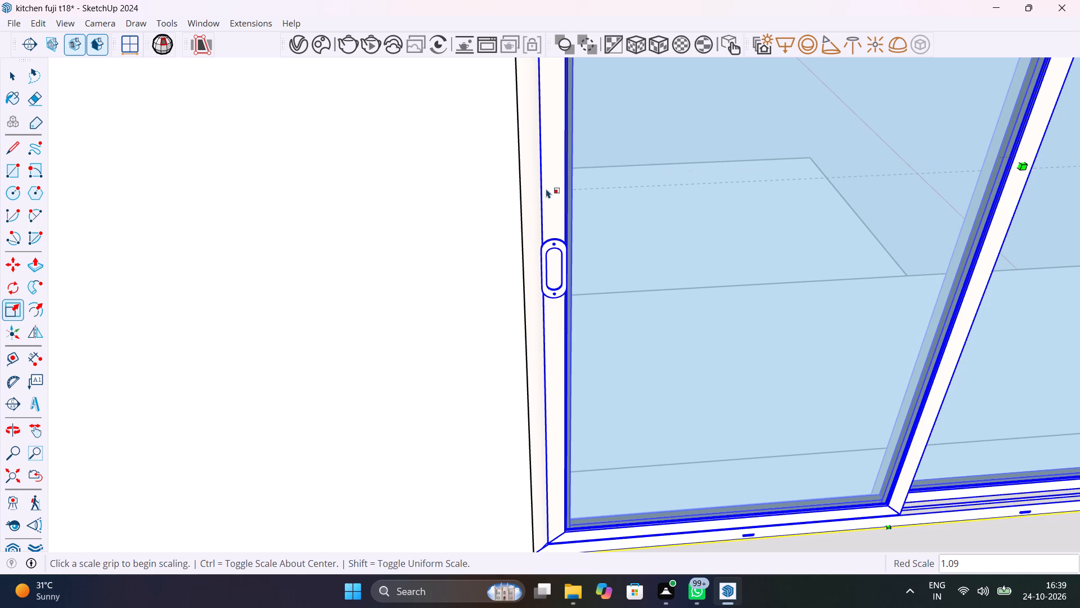
Stretch the window's height along the blue axis by a factor of about 1.12 to reach the top of the opening.
scroll(555, 189, "down", 20)
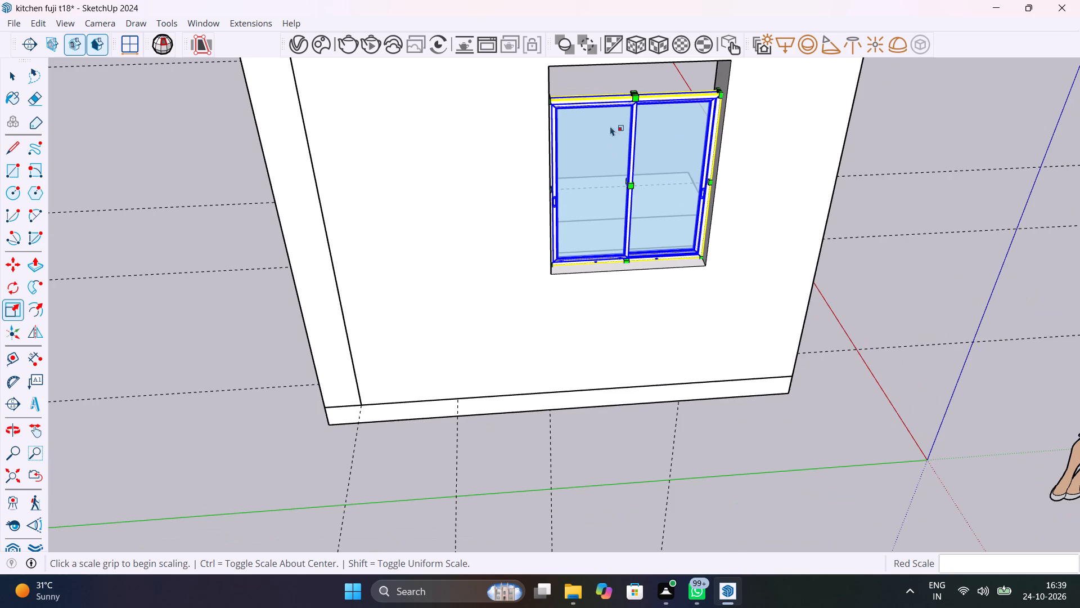
middle_click_drag(658, 104, 658, 257)
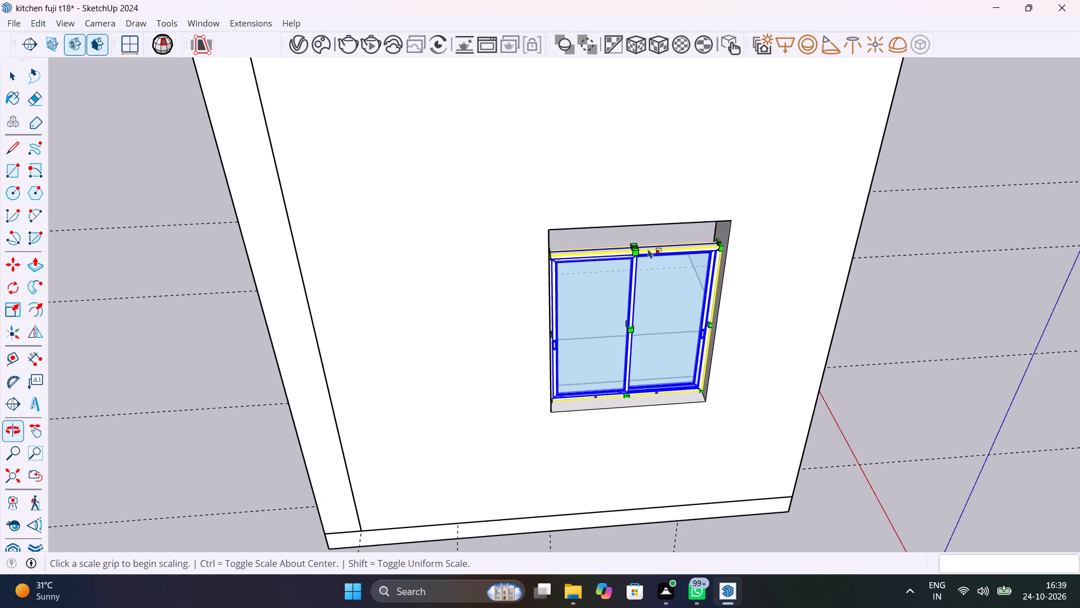
scroll(645, 246, "up", 10)
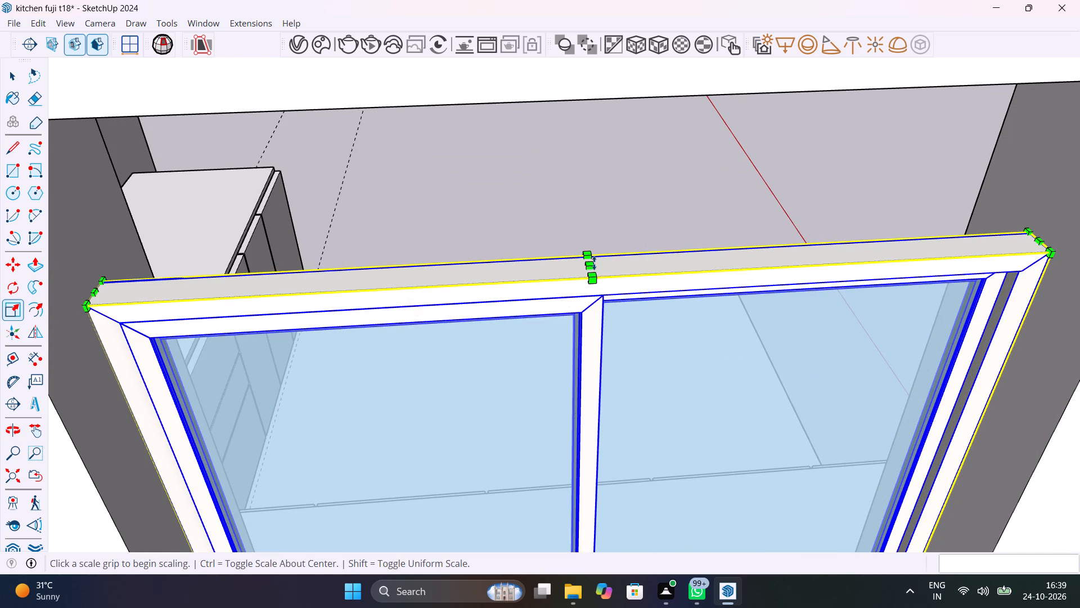
left_click(594, 263)
scroll(616, 214, "down", 13)
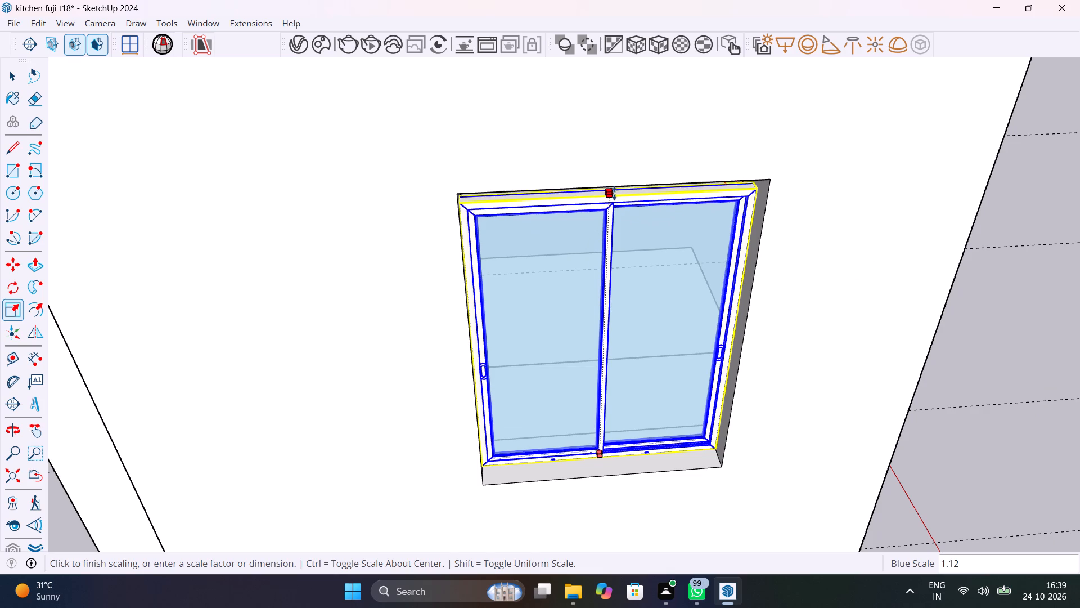
left_click(614, 188)
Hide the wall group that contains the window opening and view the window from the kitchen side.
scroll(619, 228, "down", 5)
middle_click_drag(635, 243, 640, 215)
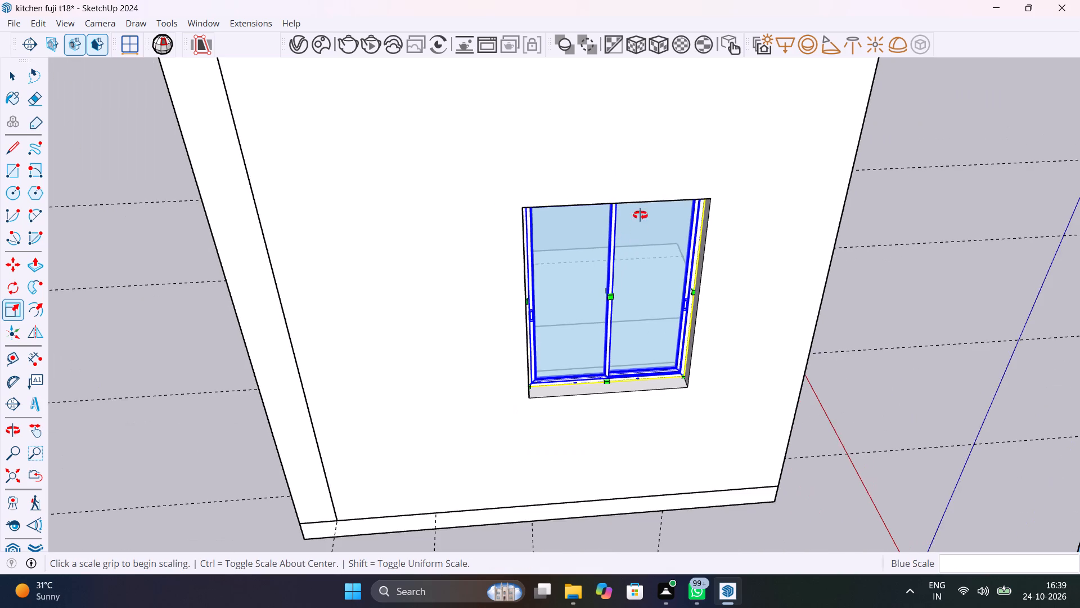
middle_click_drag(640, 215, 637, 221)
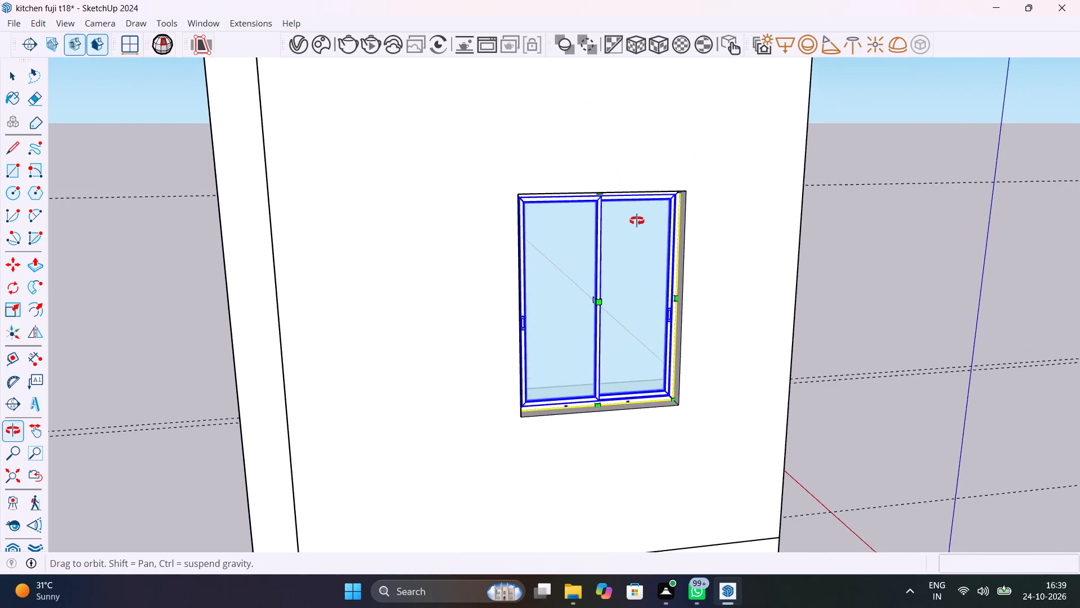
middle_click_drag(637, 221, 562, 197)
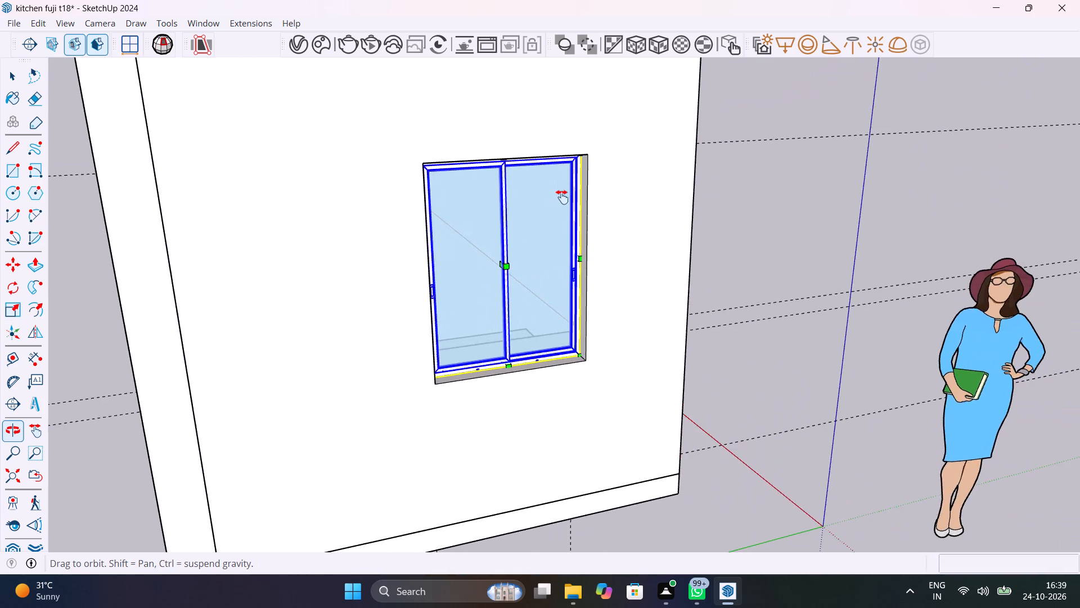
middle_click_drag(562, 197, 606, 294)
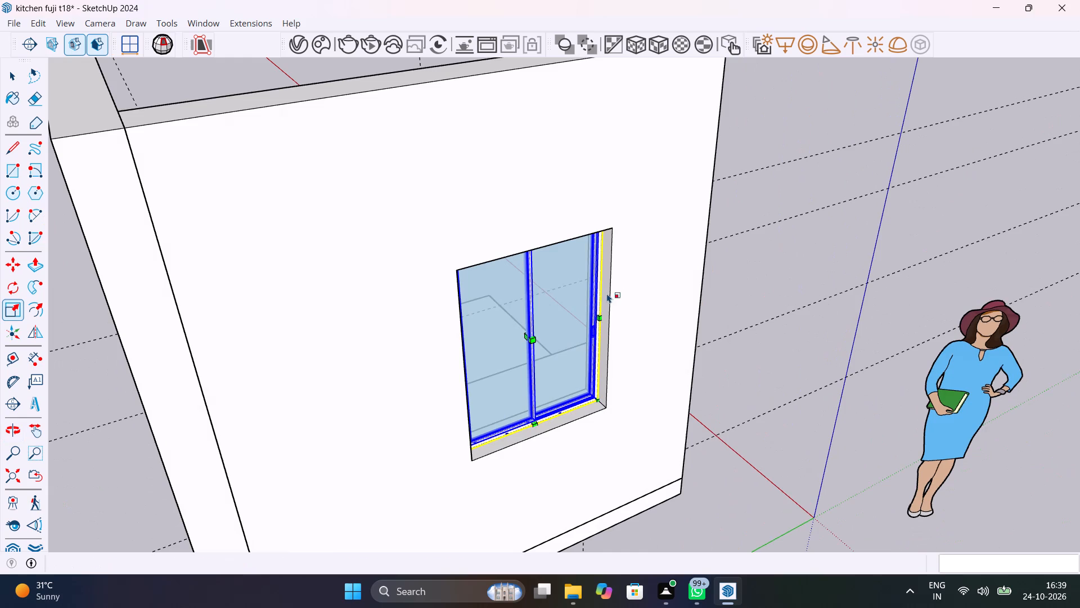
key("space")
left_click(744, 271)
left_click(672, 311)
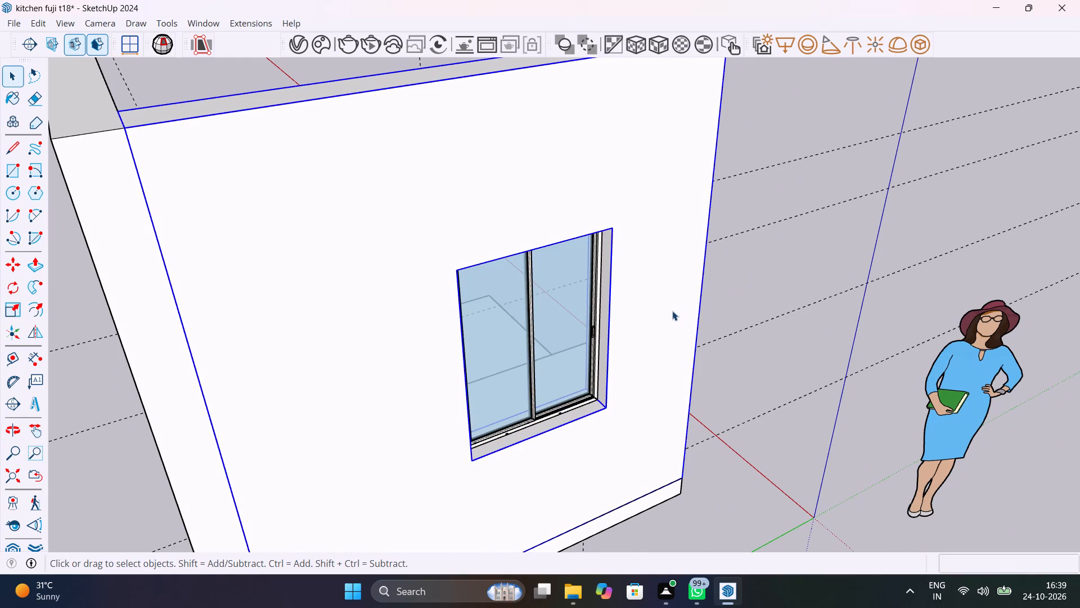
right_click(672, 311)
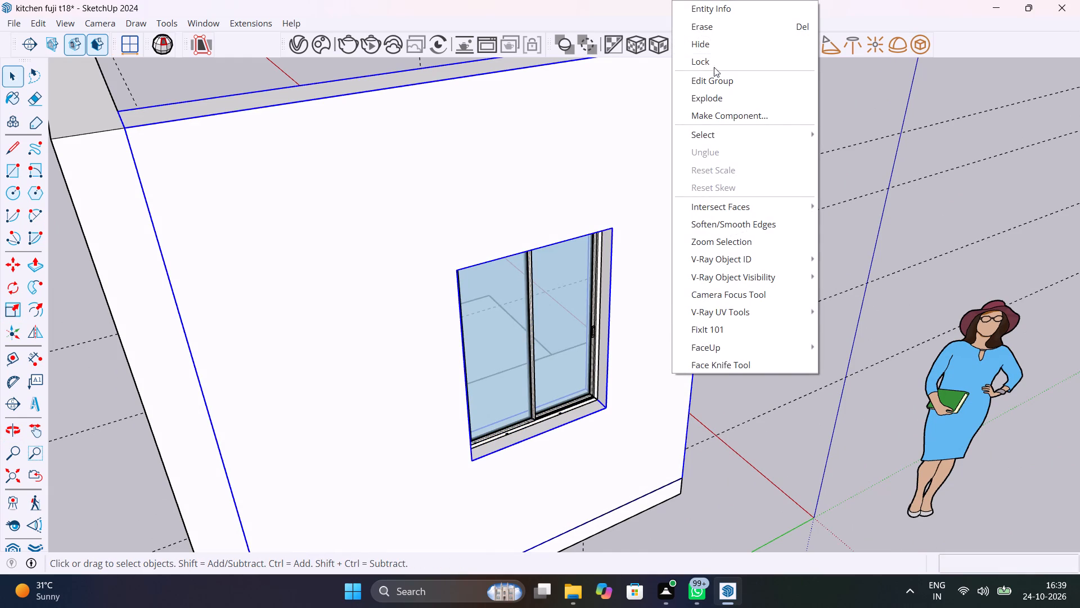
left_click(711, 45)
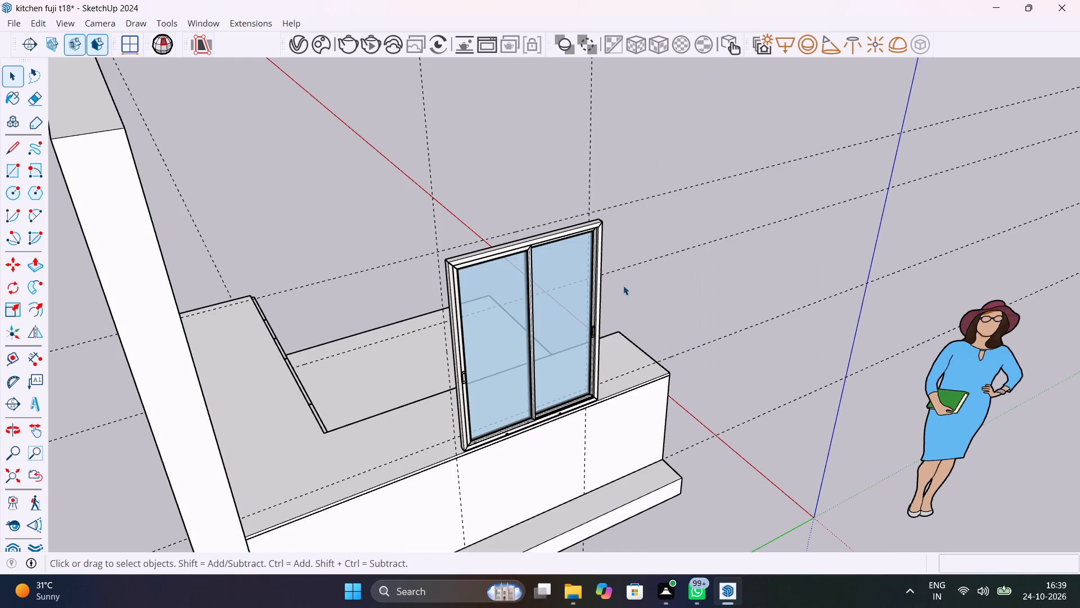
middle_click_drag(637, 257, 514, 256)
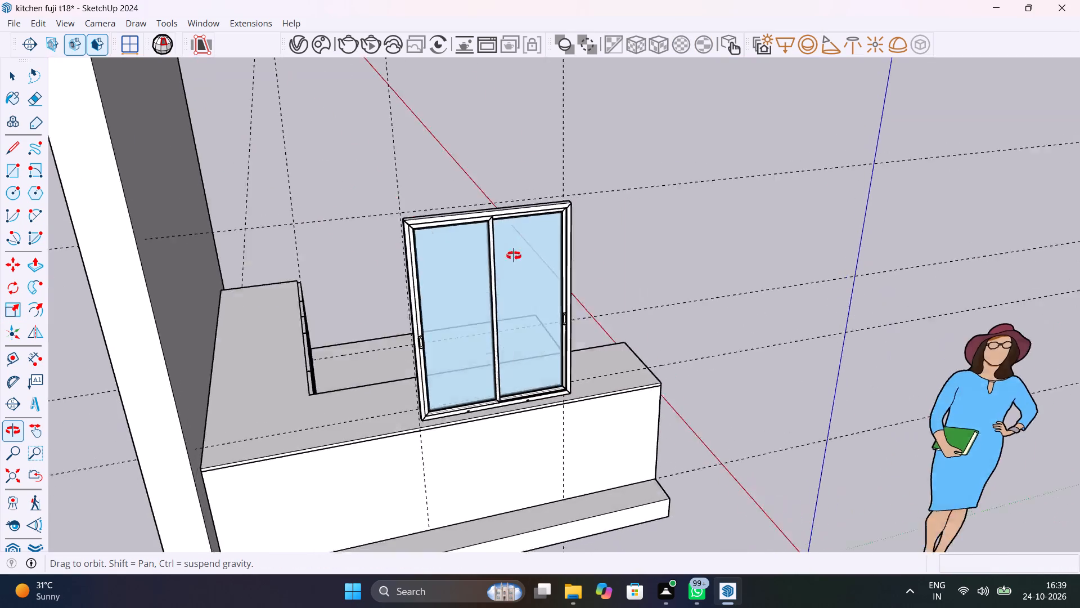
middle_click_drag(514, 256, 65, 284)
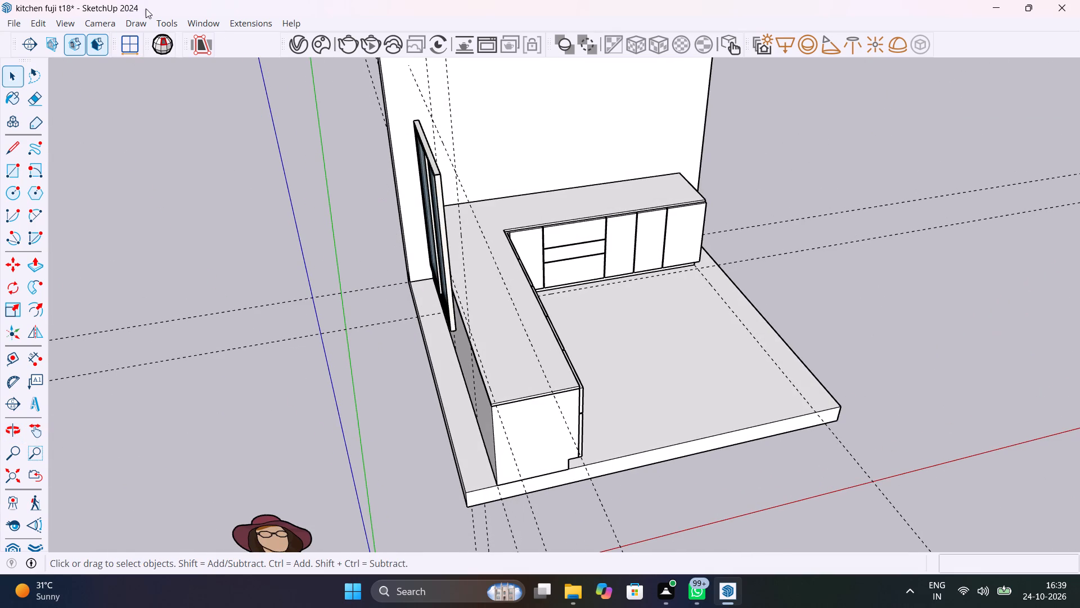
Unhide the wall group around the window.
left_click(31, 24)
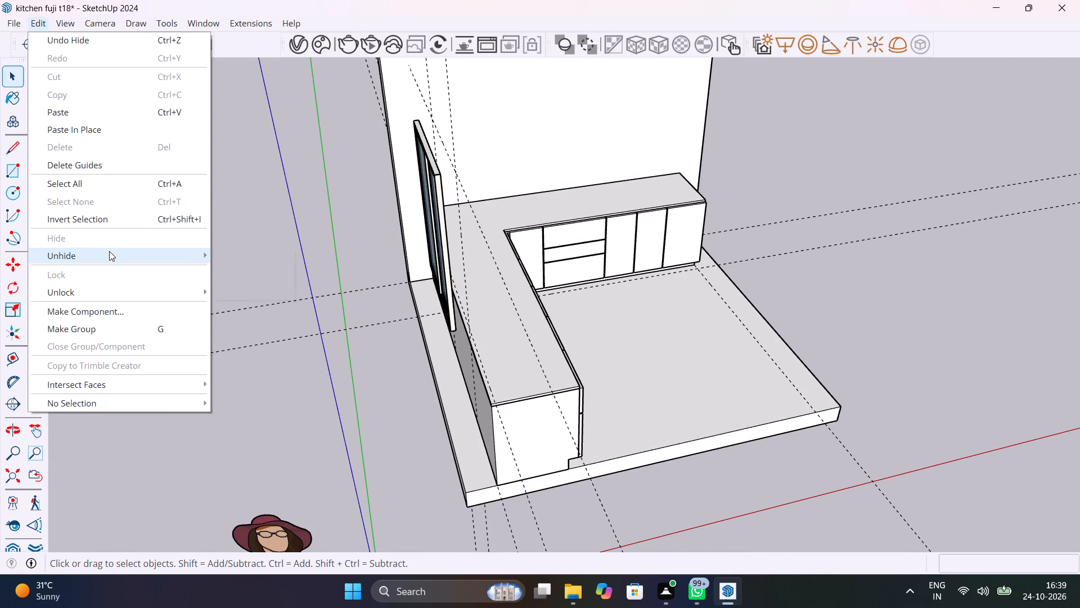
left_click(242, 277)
Examine the fitted window, countertop and base cabinets from inside the kitchen.
middle_click_drag(476, 327, 112, 247)
scroll(494, 238, "up", 10)
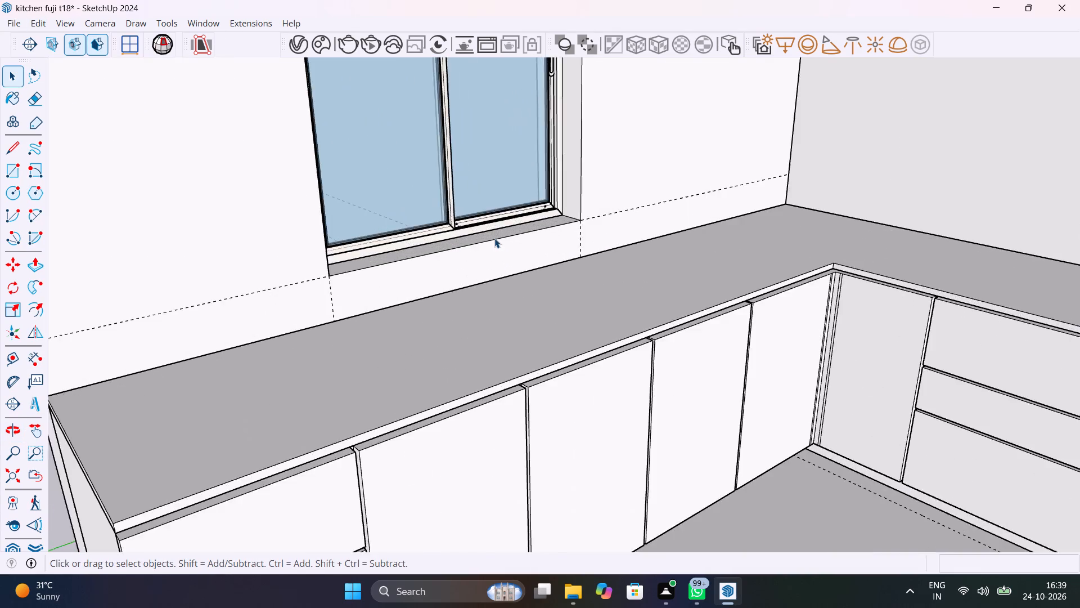
scroll(494, 238, "up", 11)
scroll(494, 239, "down", 19)
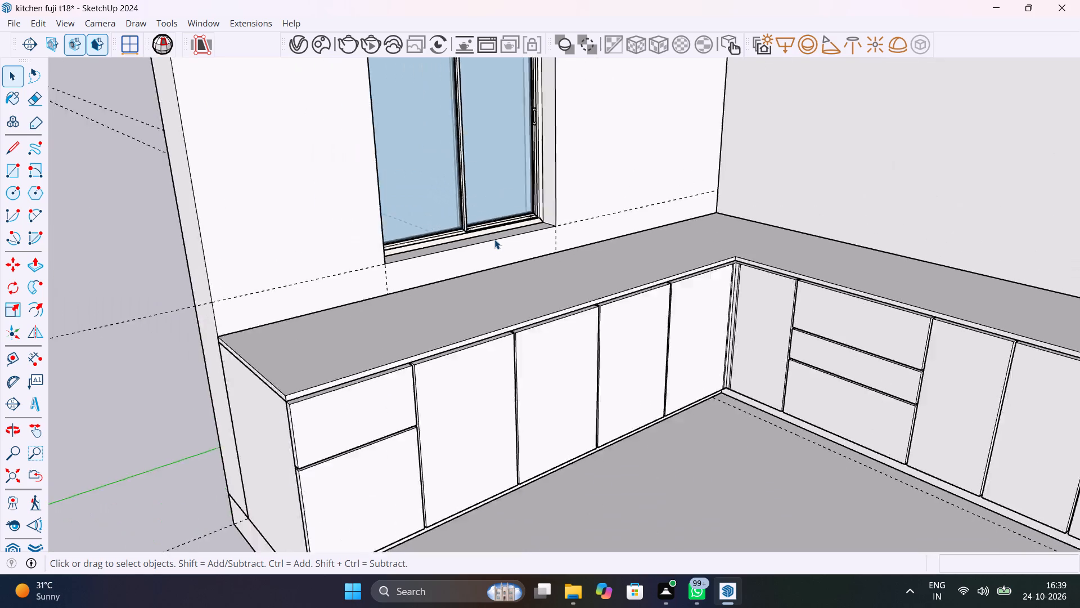
scroll(494, 239, "down", 8)
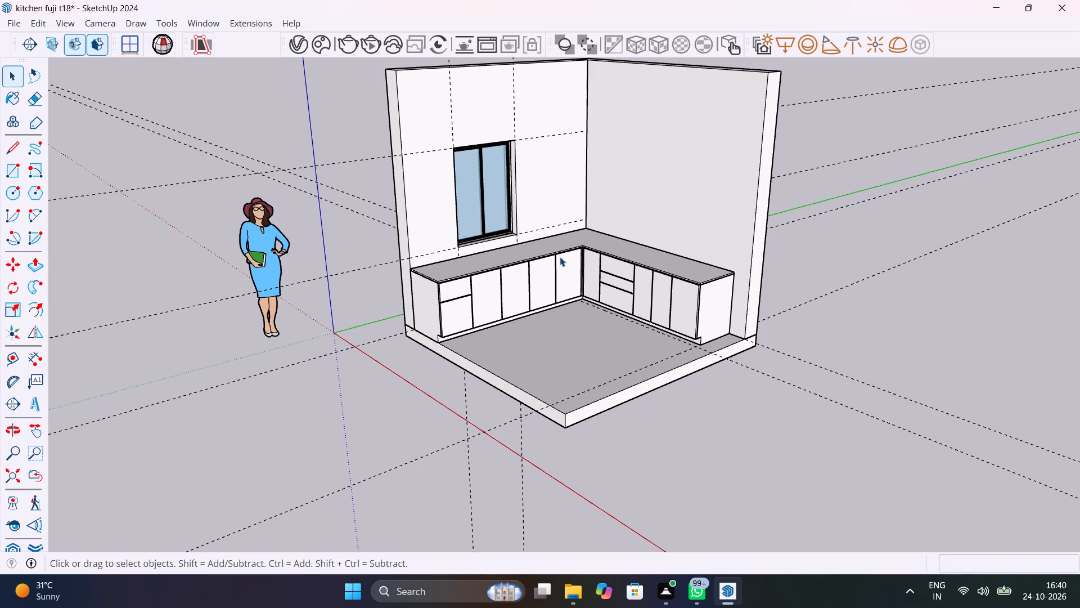
scroll(490, 254, "up", 2)
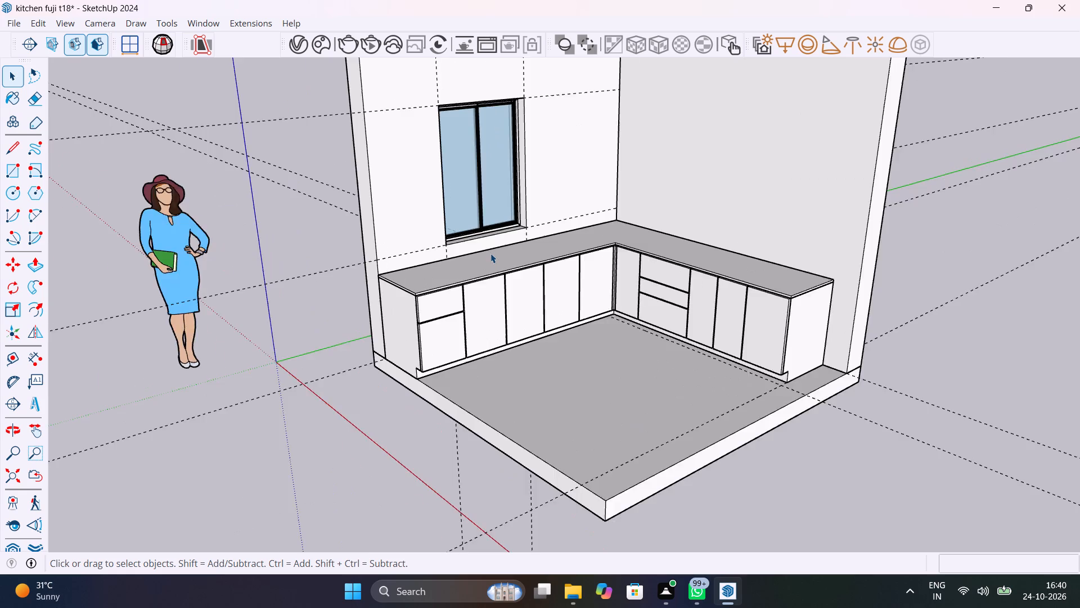
scroll(490, 253, "up", 7)
middle_click_drag(515, 261, 643, 231)
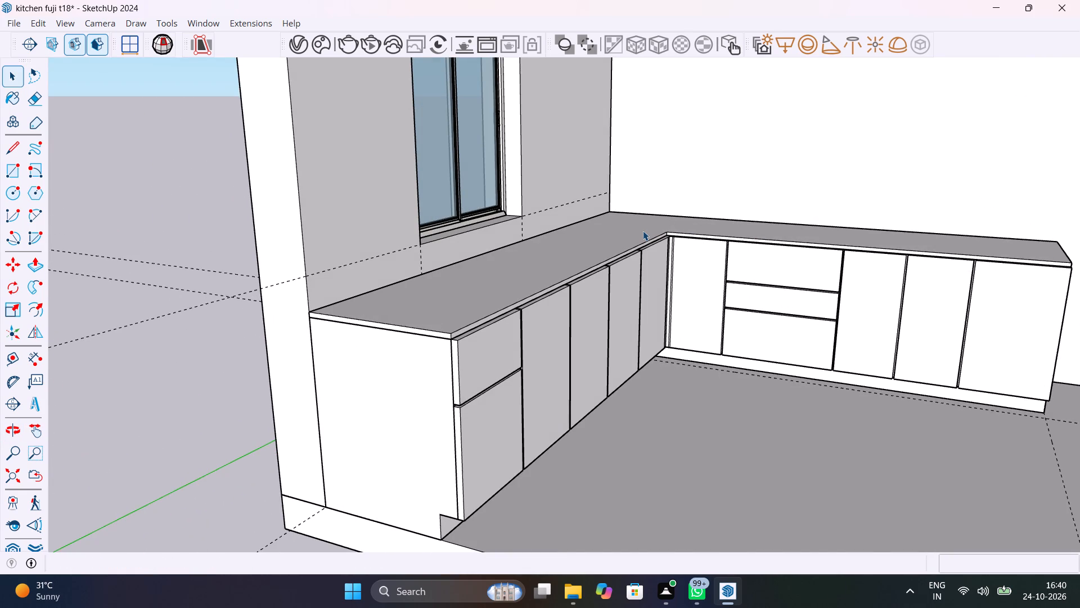
Save the kitchen model.
scroll(643, 231, "down", 8)
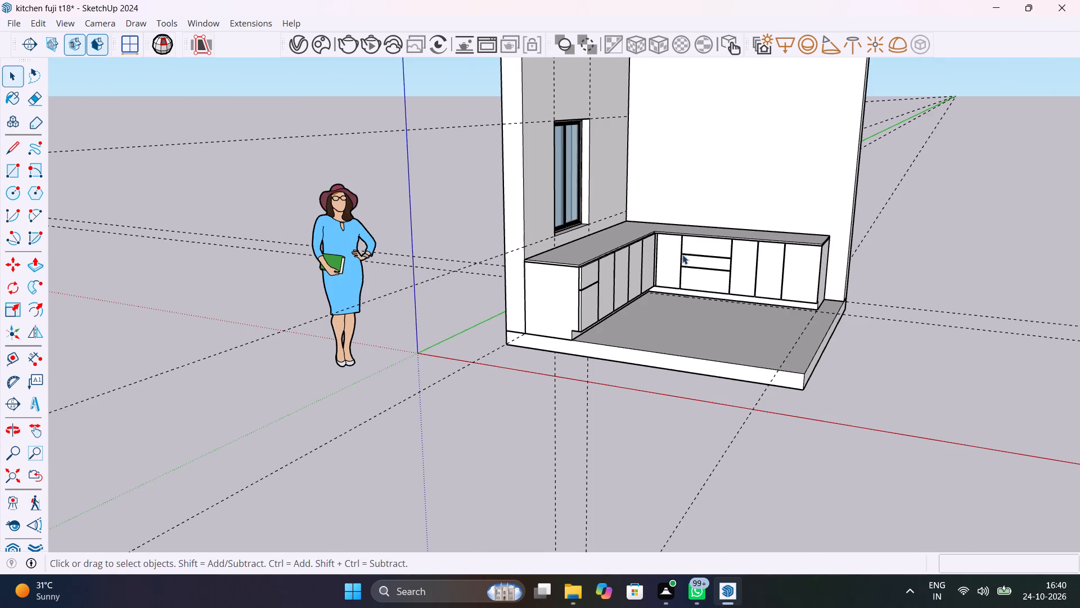
middle_click_drag(682, 254, 502, 364)
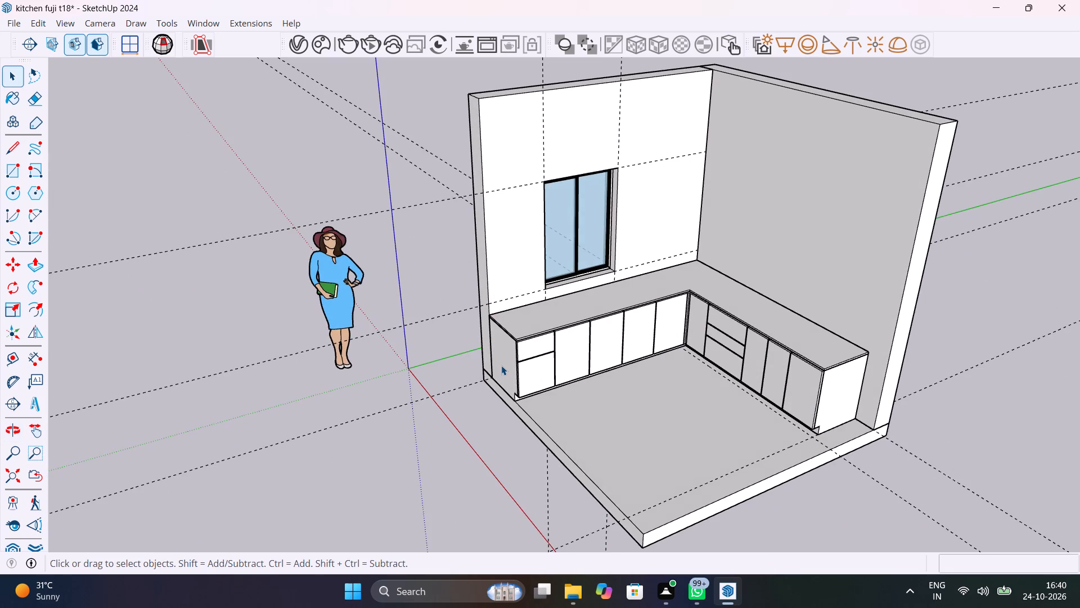
key("ctrl+s")
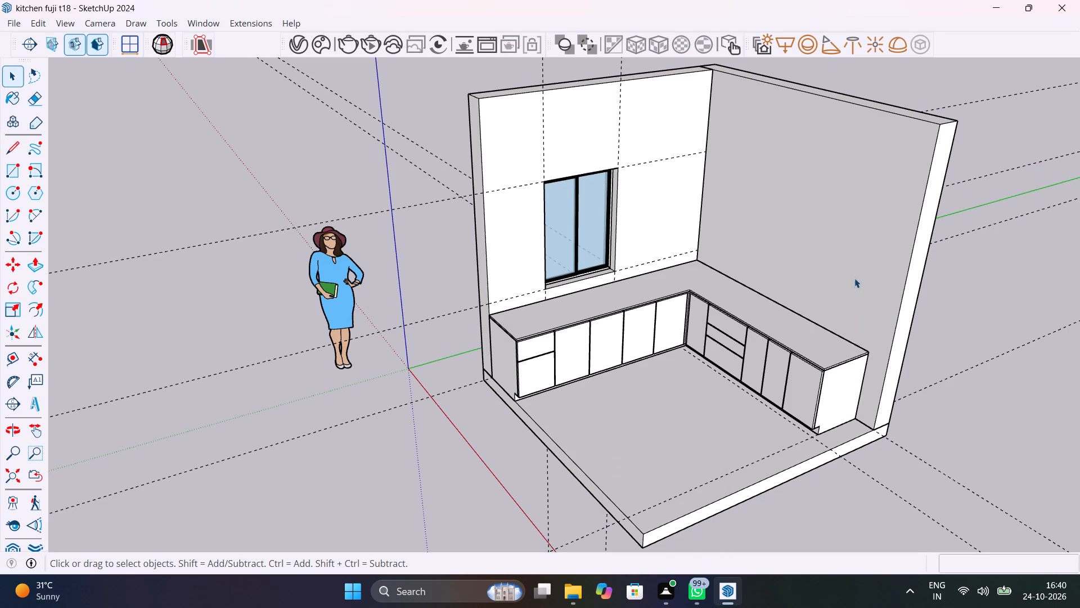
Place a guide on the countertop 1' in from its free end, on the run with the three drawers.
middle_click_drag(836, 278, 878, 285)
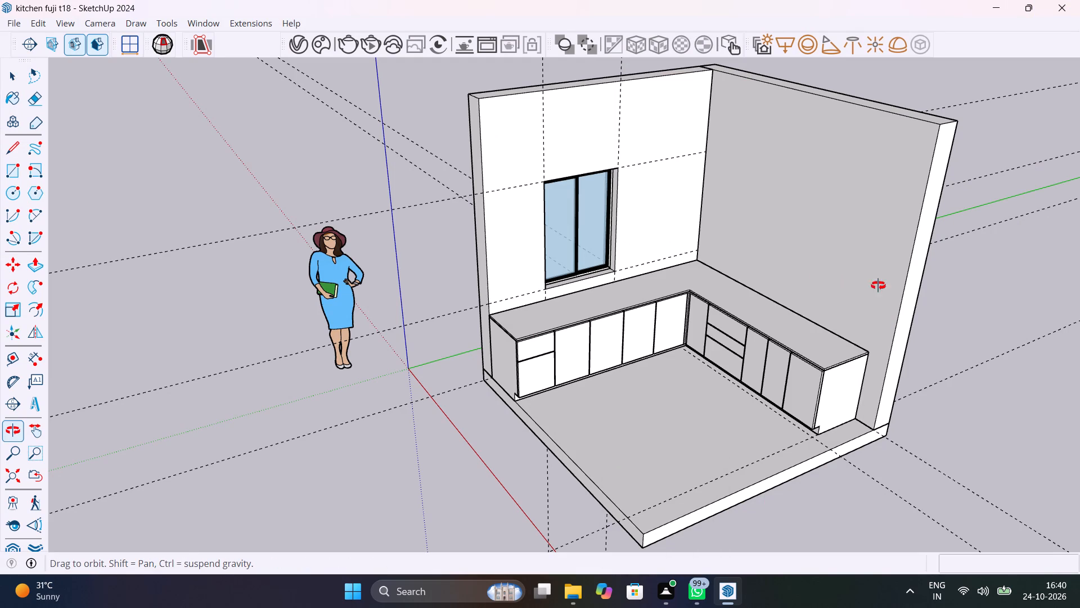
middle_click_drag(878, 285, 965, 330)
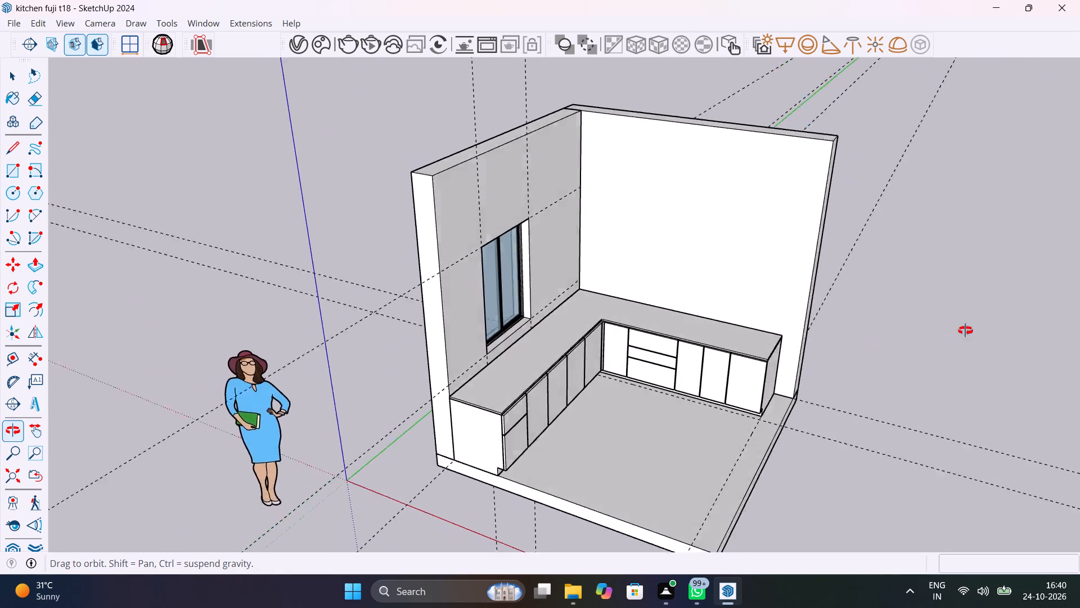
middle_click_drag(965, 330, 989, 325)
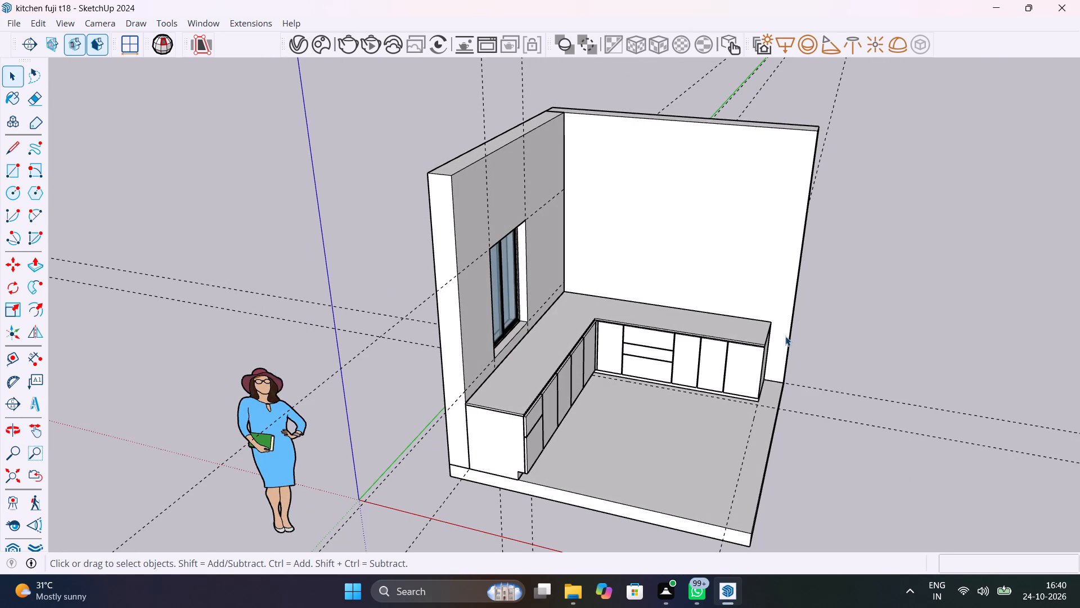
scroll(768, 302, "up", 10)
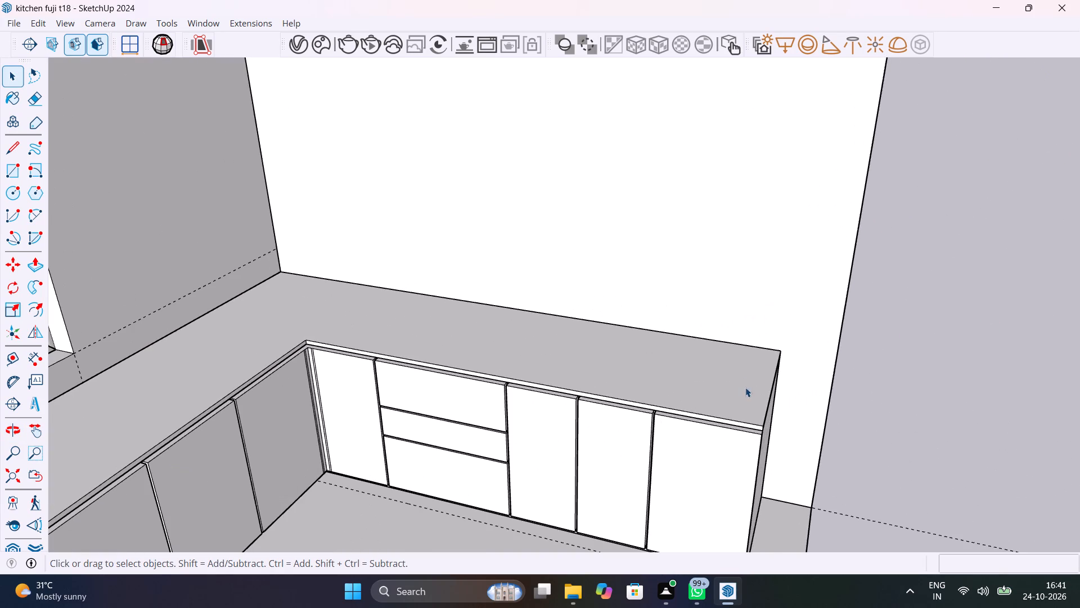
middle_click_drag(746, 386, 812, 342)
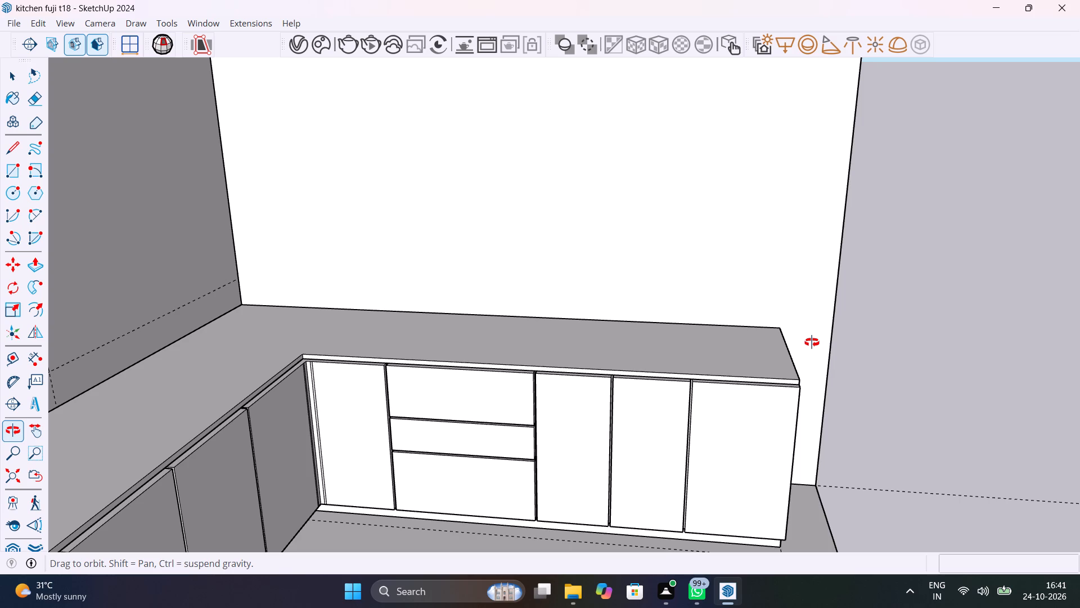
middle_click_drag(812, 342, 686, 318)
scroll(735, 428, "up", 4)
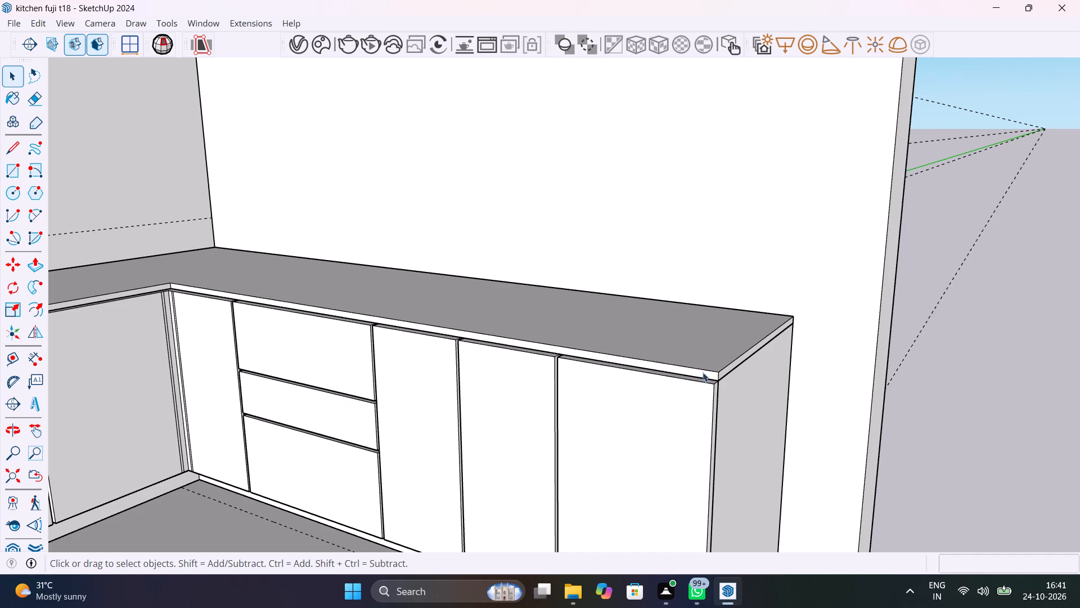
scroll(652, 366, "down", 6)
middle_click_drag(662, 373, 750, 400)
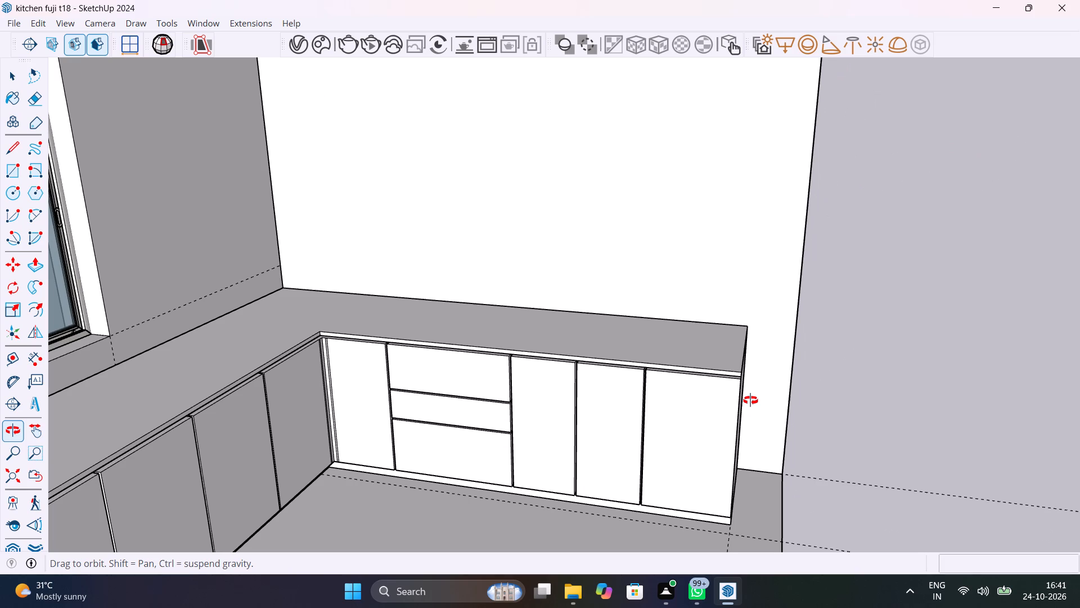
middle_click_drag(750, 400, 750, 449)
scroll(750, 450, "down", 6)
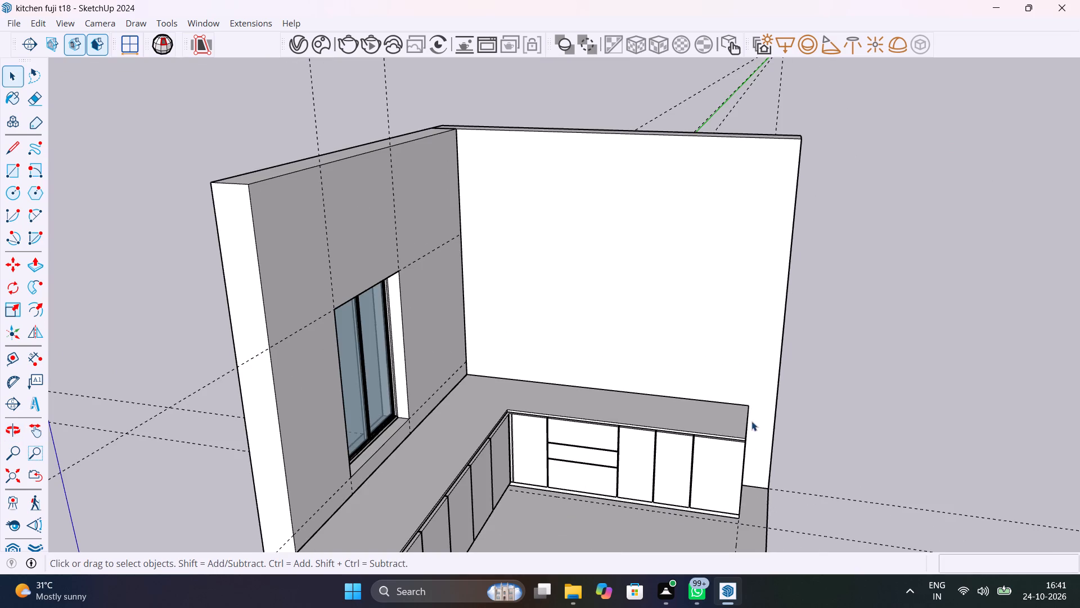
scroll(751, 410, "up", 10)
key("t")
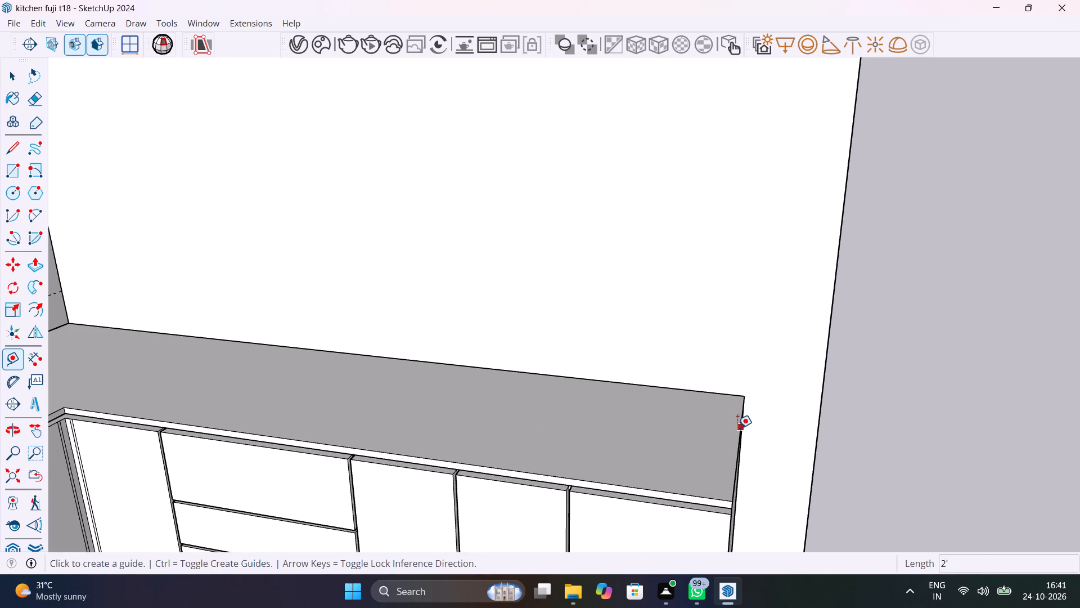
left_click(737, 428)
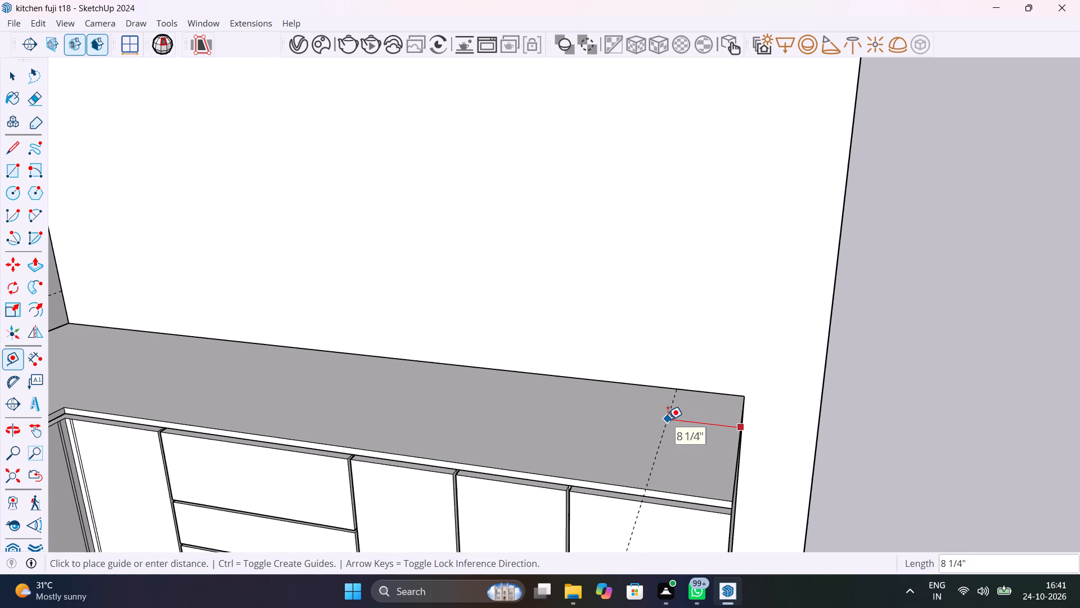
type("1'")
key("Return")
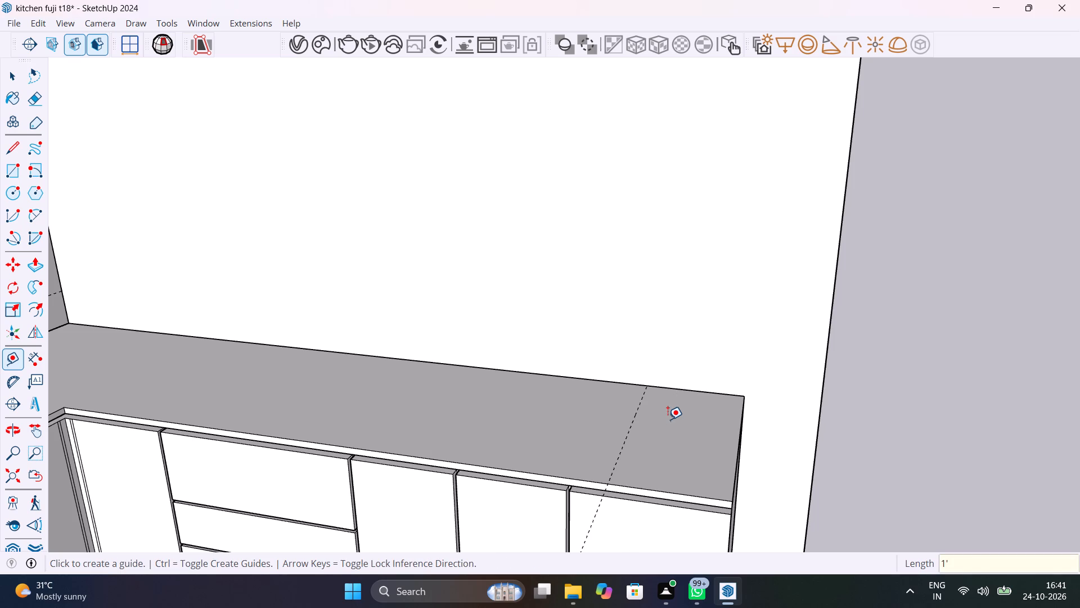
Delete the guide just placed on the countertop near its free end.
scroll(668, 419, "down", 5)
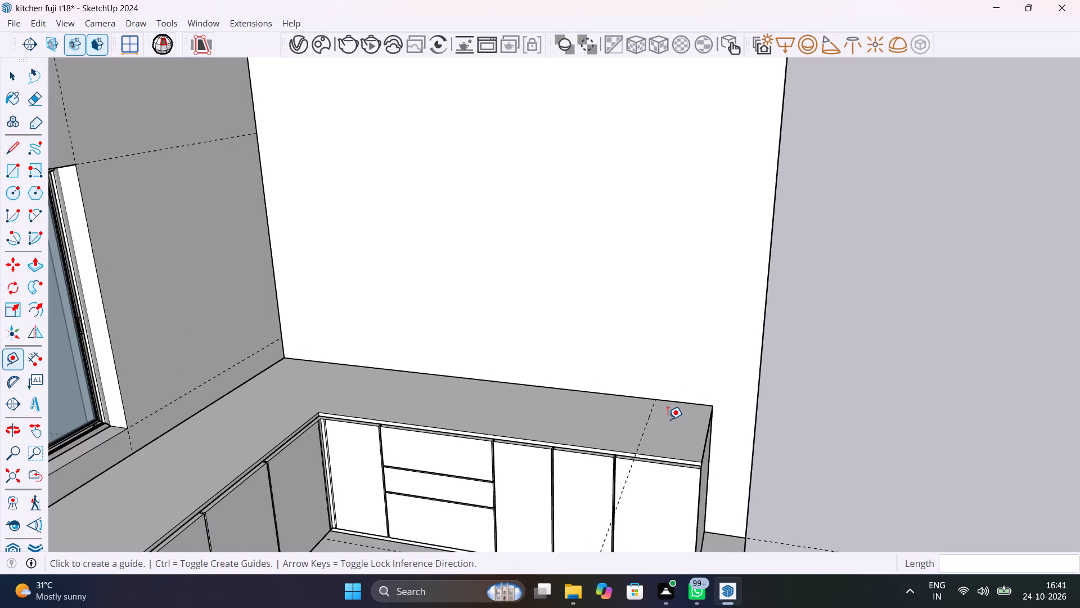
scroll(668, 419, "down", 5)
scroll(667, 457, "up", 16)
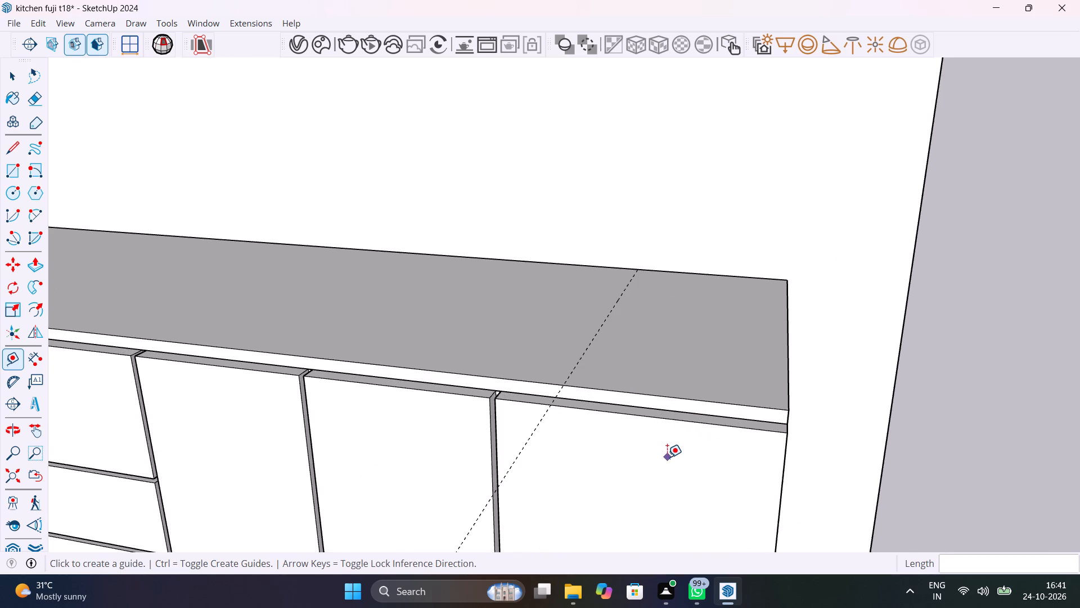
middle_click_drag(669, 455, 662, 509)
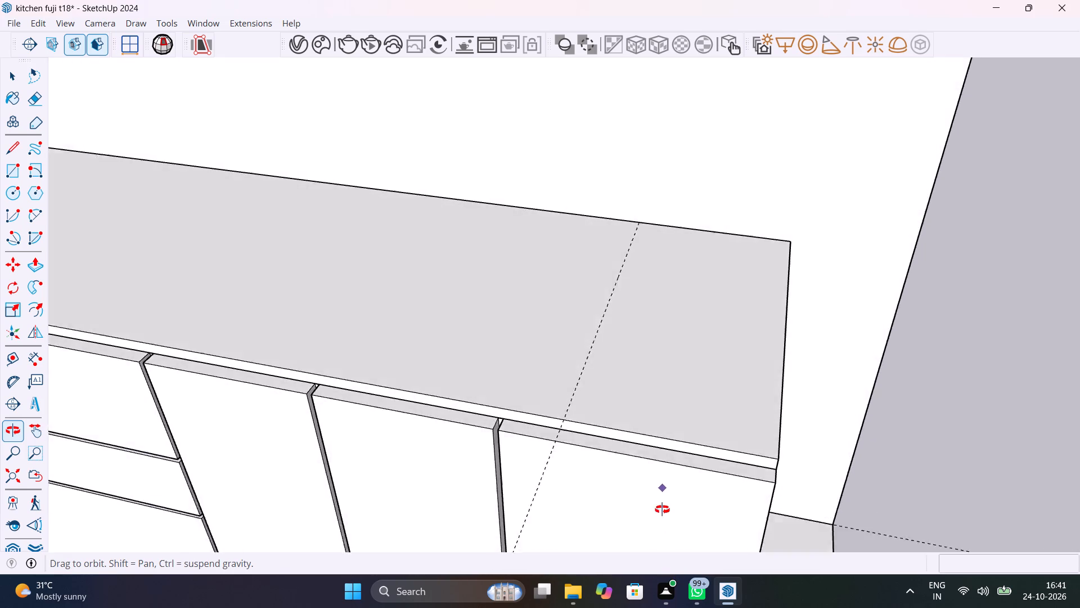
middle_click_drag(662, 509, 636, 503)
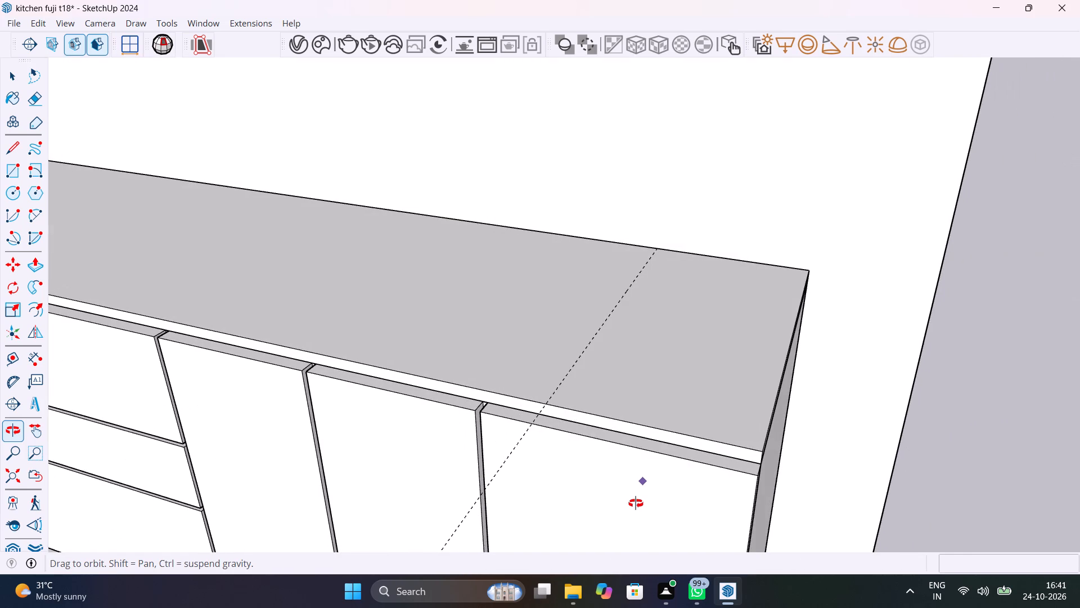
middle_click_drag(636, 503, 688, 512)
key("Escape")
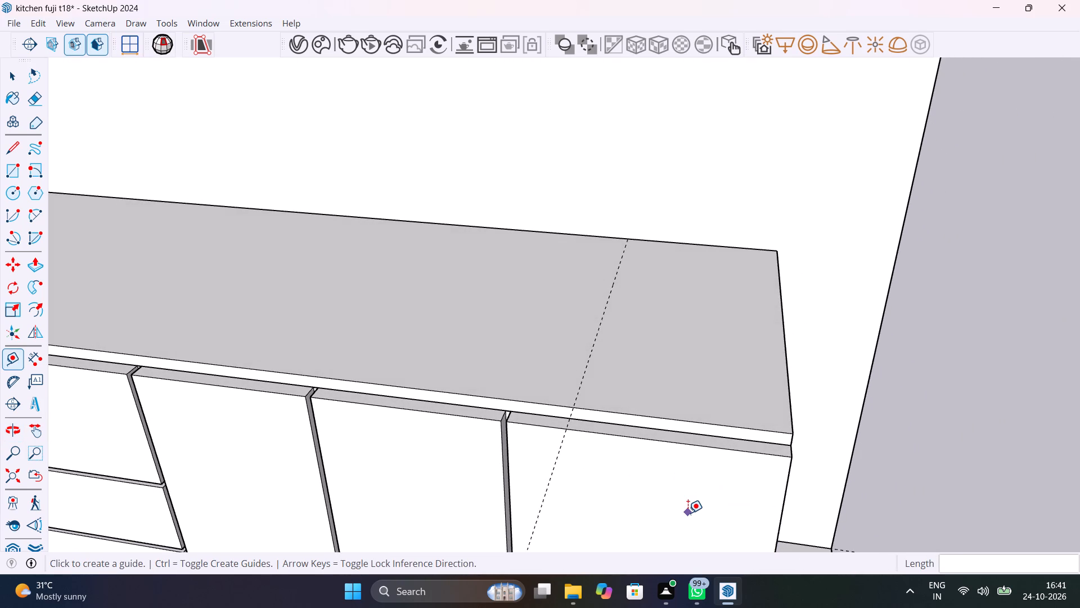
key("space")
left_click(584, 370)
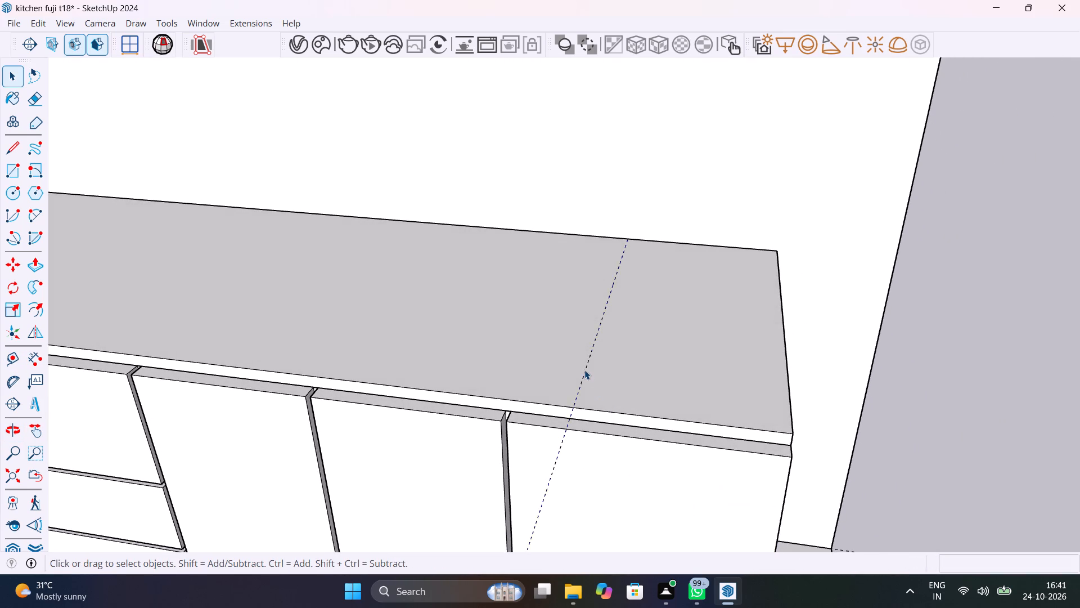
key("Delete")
Place a guide about 1' 3 3/4" in from the countertop's free end, in line with the gap beside the last door.
middle_click_drag(596, 395, 690, 350)
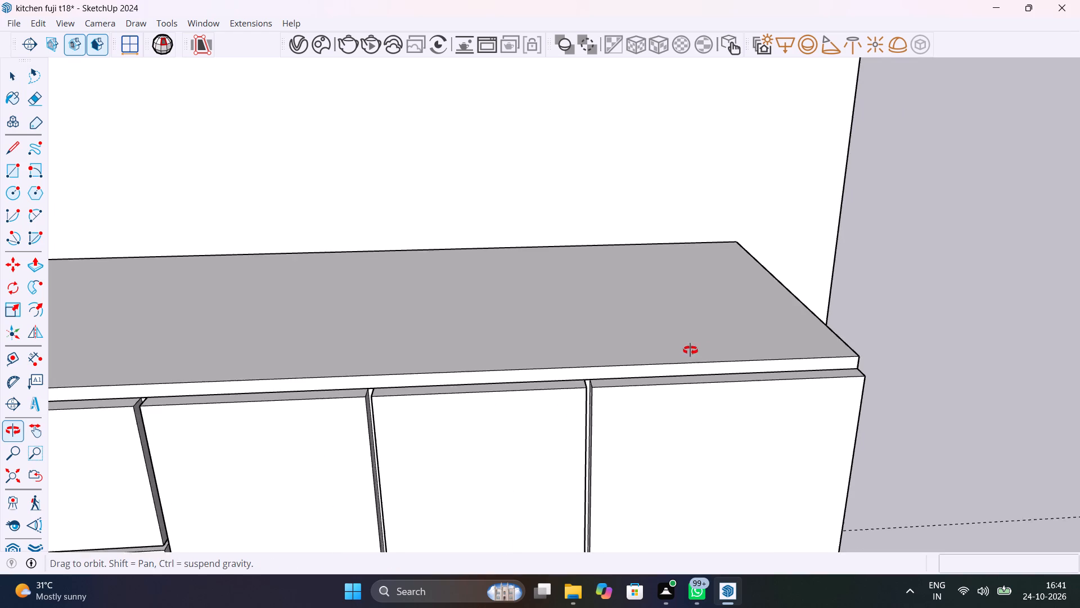
middle_click_drag(690, 350, 701, 358)
key("t")
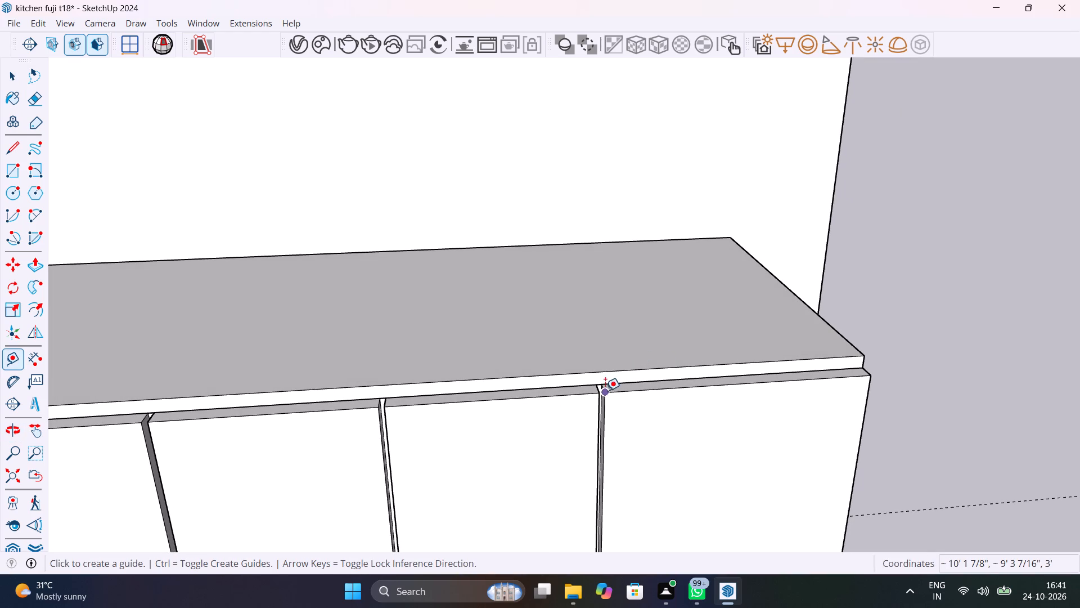
left_click(769, 274)
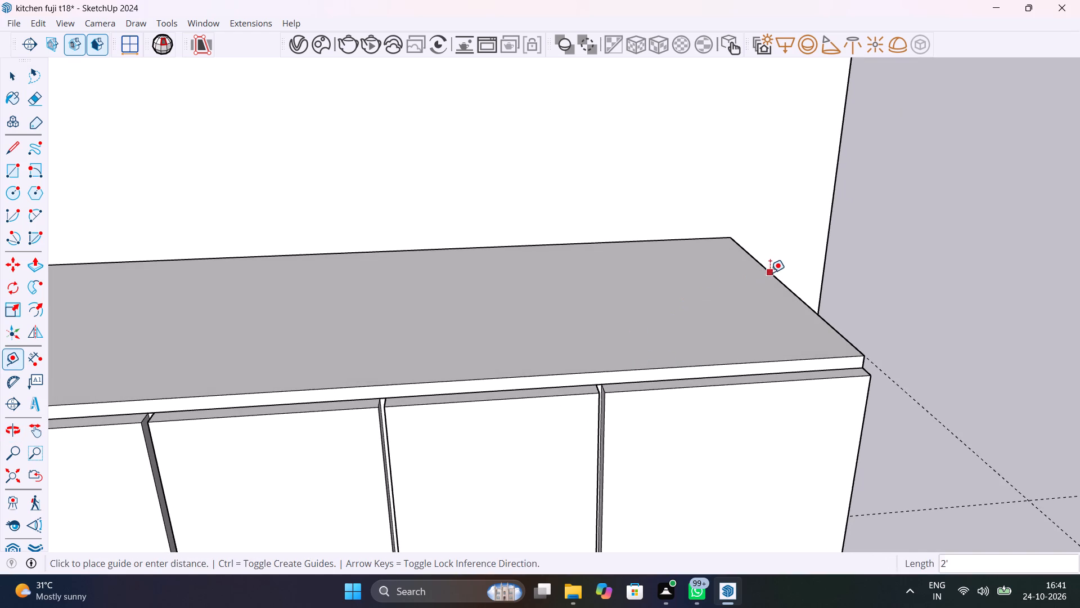
left_click(600, 372)
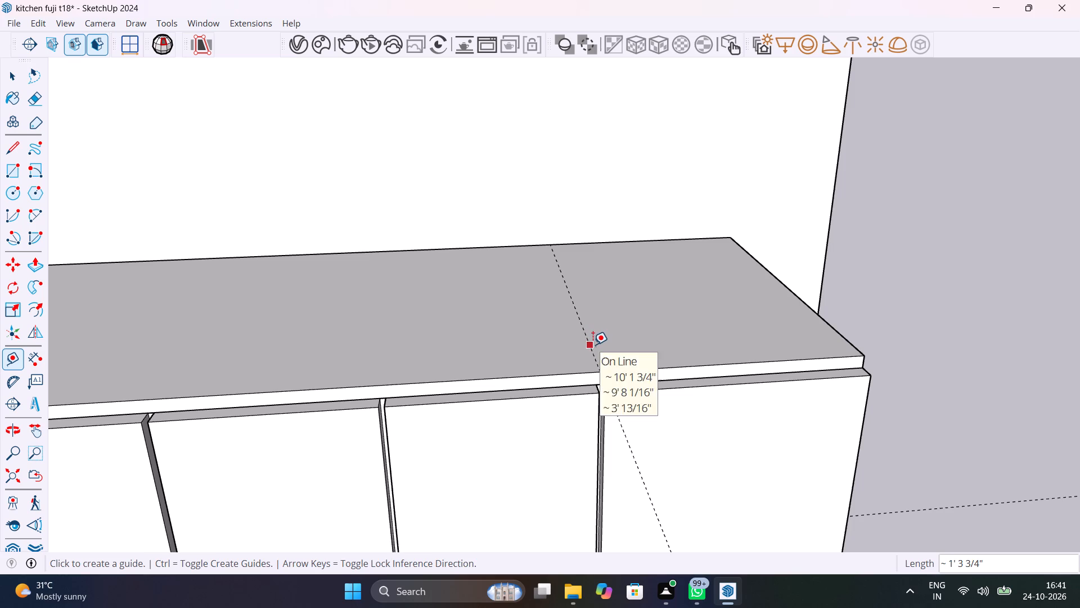
Offset a second guide 1' from the door-gap guide towards the countertop's free end.
left_click(593, 345)
type("1'")
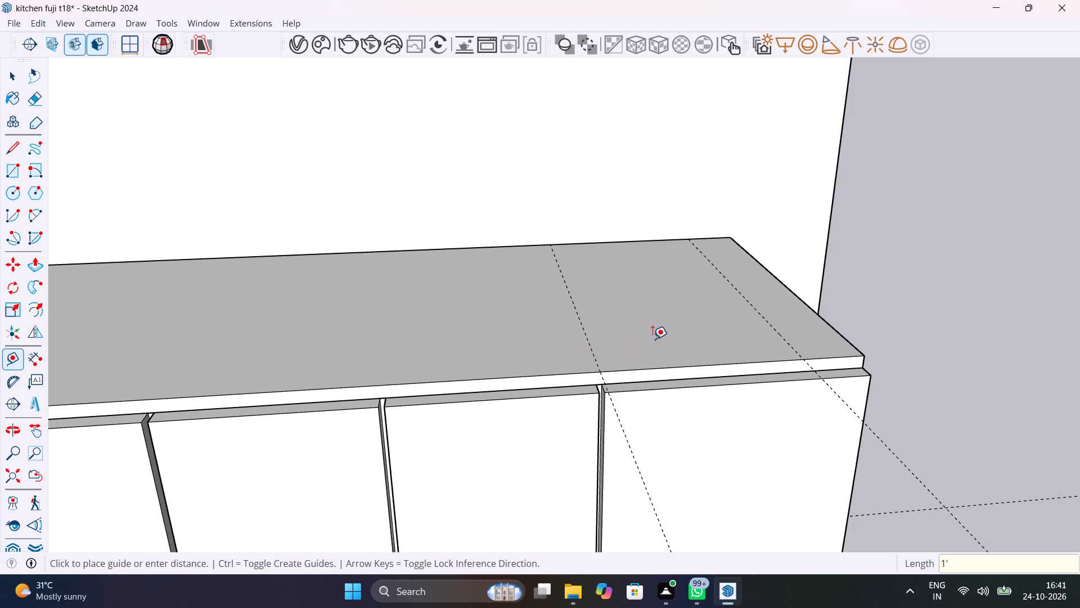
key("Return")
Inside the base cabinet group, push the free end's side face inward about 3 3/4" to the outer guide.
scroll(652, 339, "down", 5)
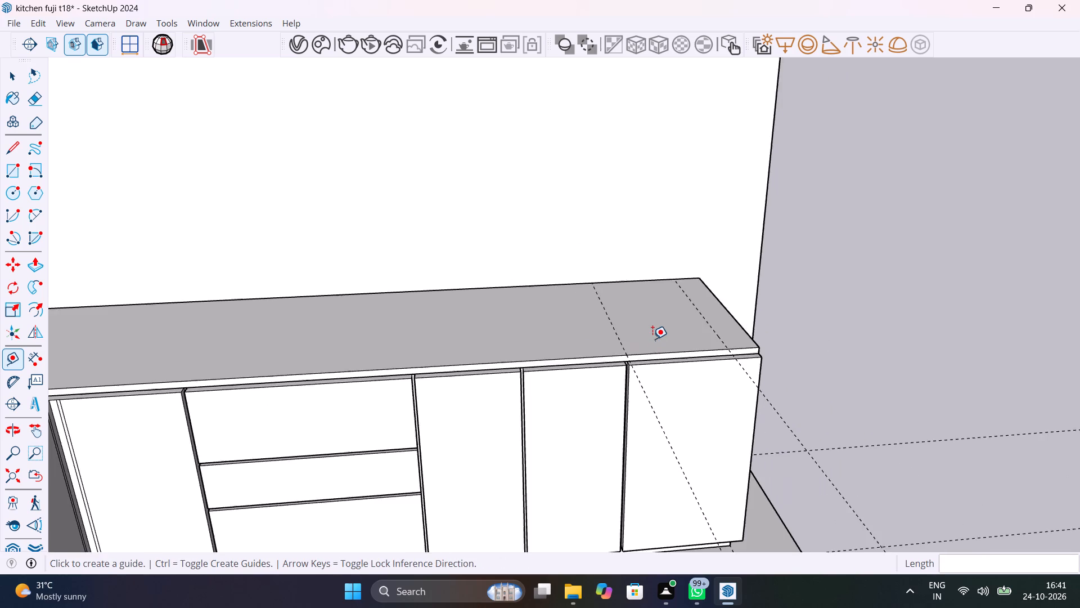
scroll(652, 339, "down", 7)
middle_click_drag(678, 350, 445, 326)
key("space")
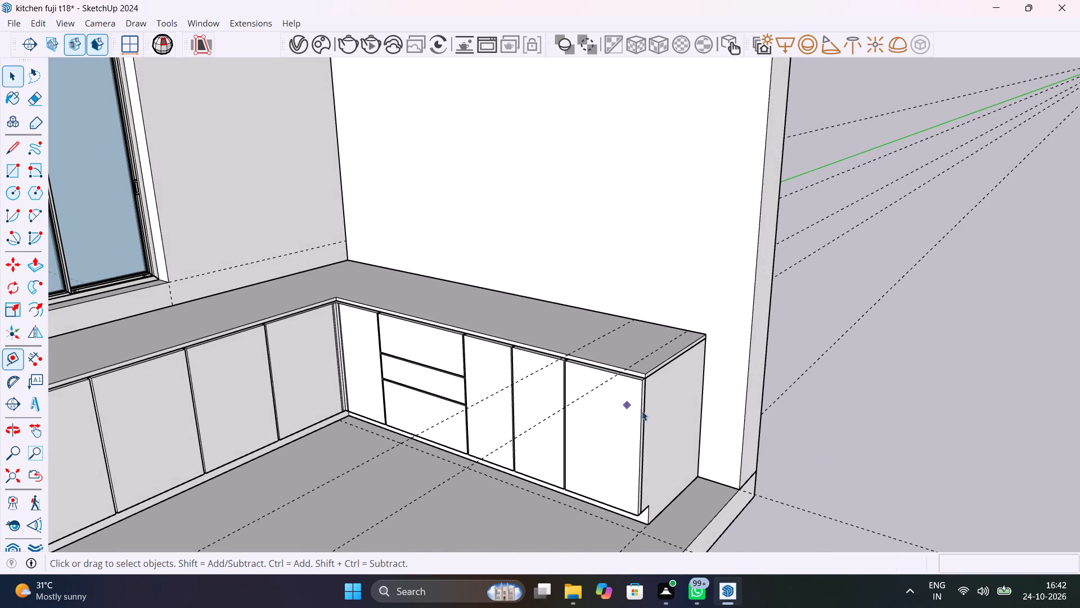
scroll(673, 403, "up", 8)
middle_click_drag(650, 431, 543, 428)
left_click(573, 396)
double_click(573, 395)
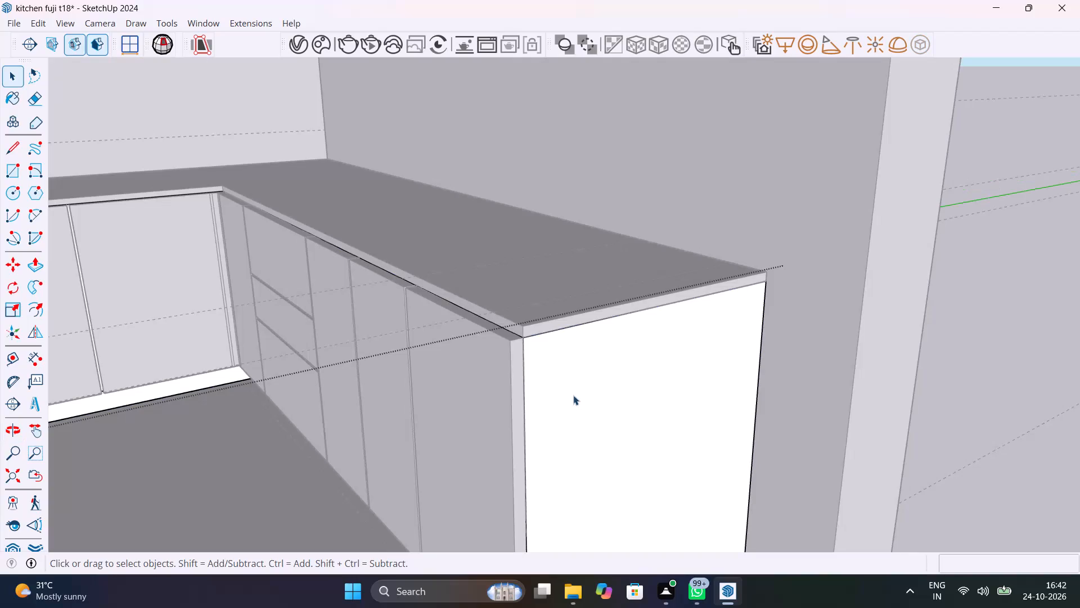
left_click(573, 395)
key("p")
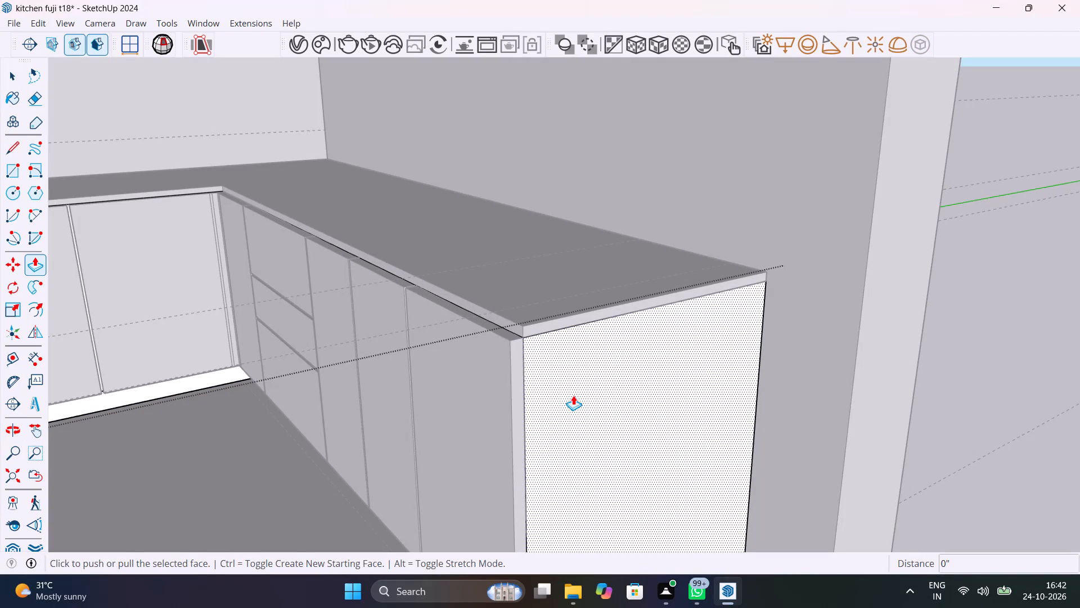
left_click(573, 395)
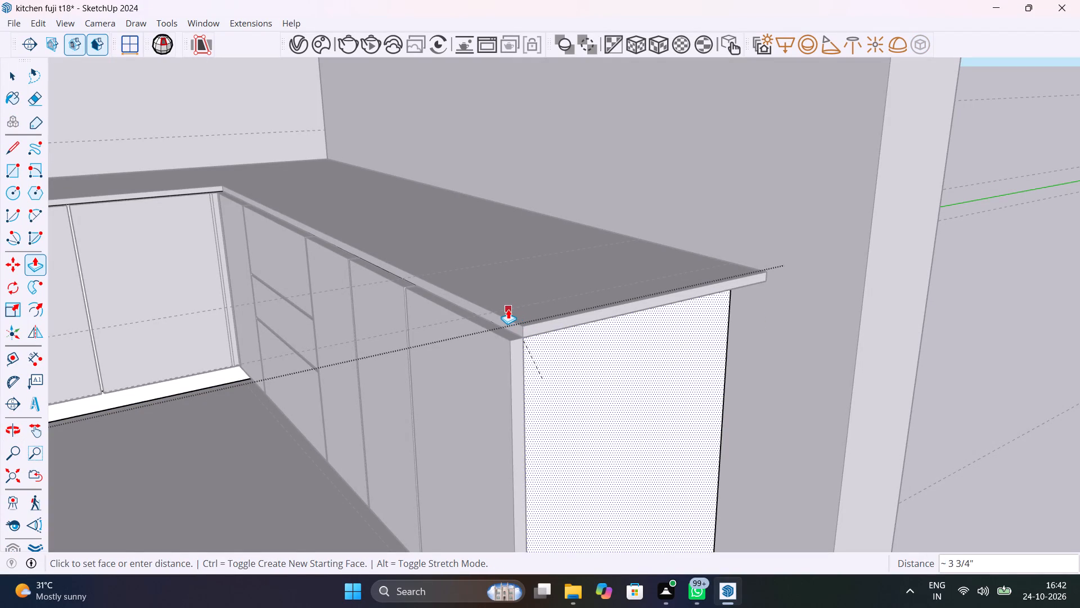
scroll(506, 310, "up", 8)
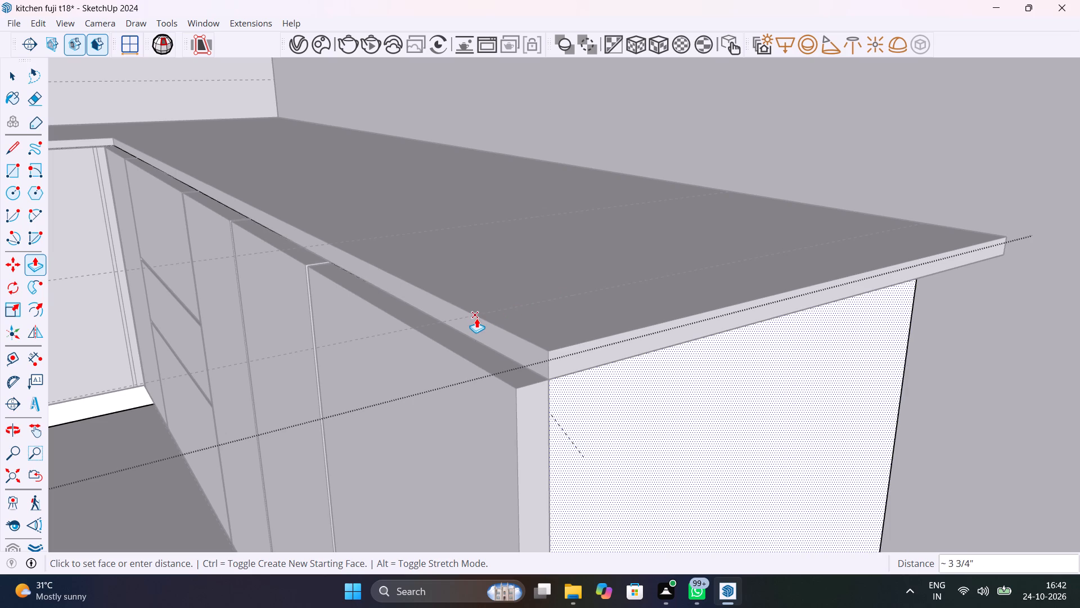
left_click(476, 318)
Leave the cabinet group and examine the cabinet side, last door and countertop edge at the run's free end.
key("space")
left_click(583, 365)
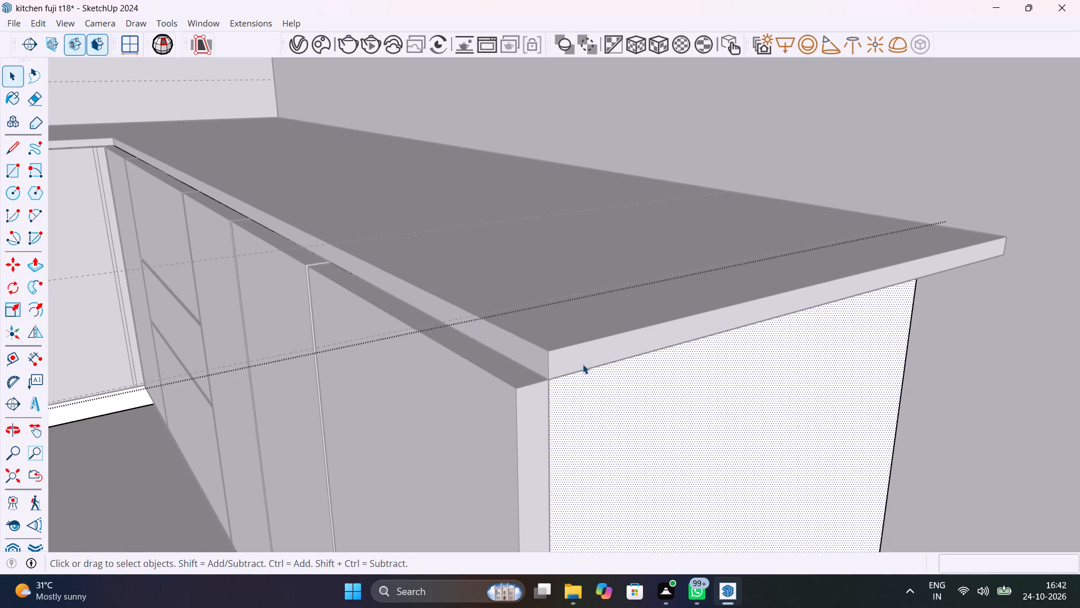
triple_click(583, 364)
scroll(583, 364, "down", 11)
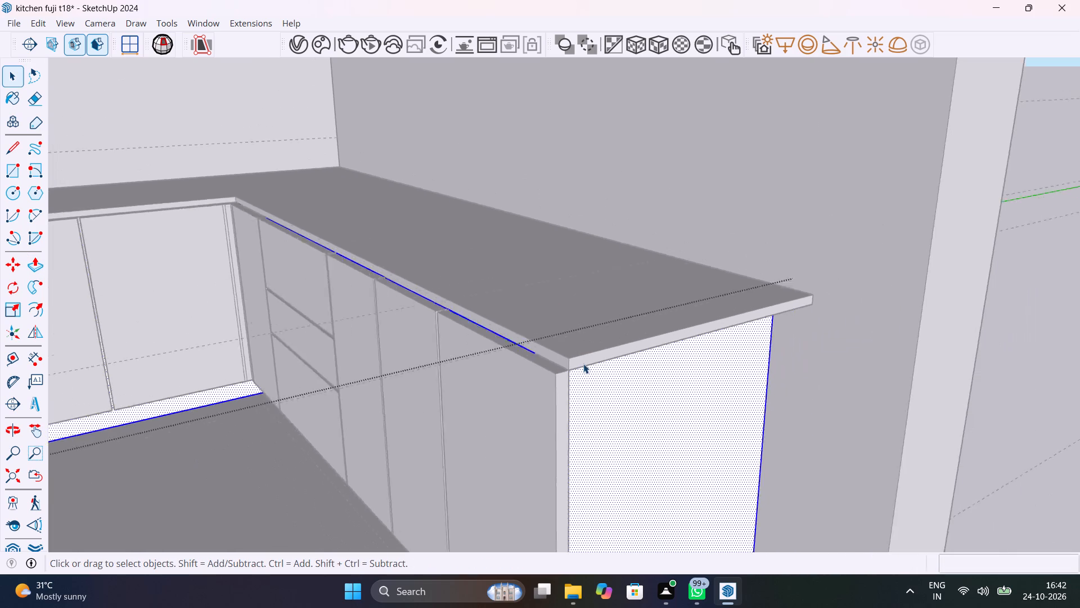
scroll(583, 364, "down", 3)
left_click(883, 355)
scroll(622, 361, "up", 8)
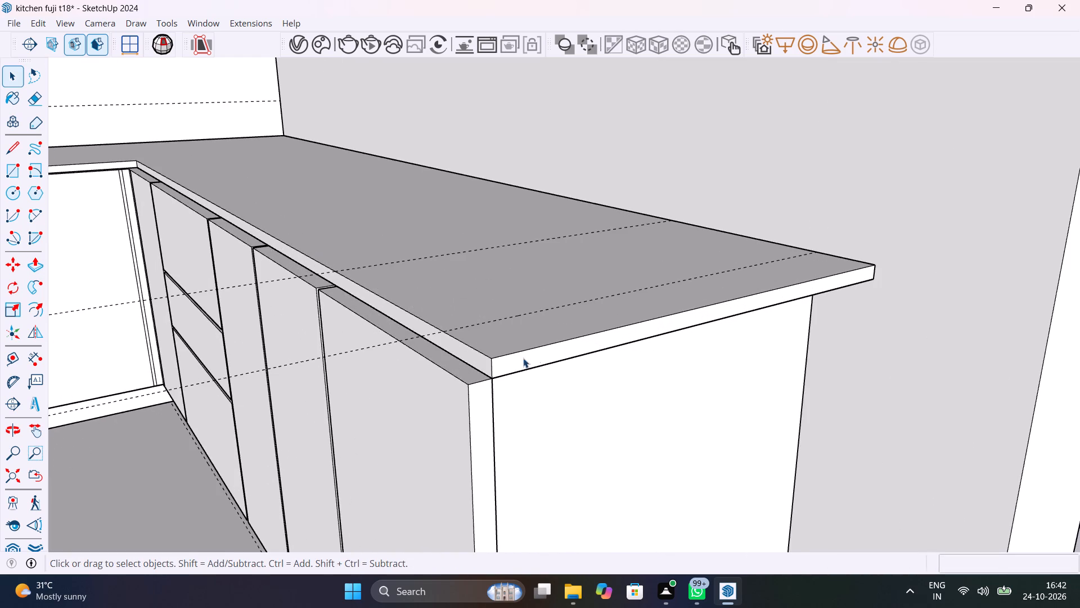
scroll(538, 358, "up", 1)
middle_click_drag(538, 357, 451, 360)
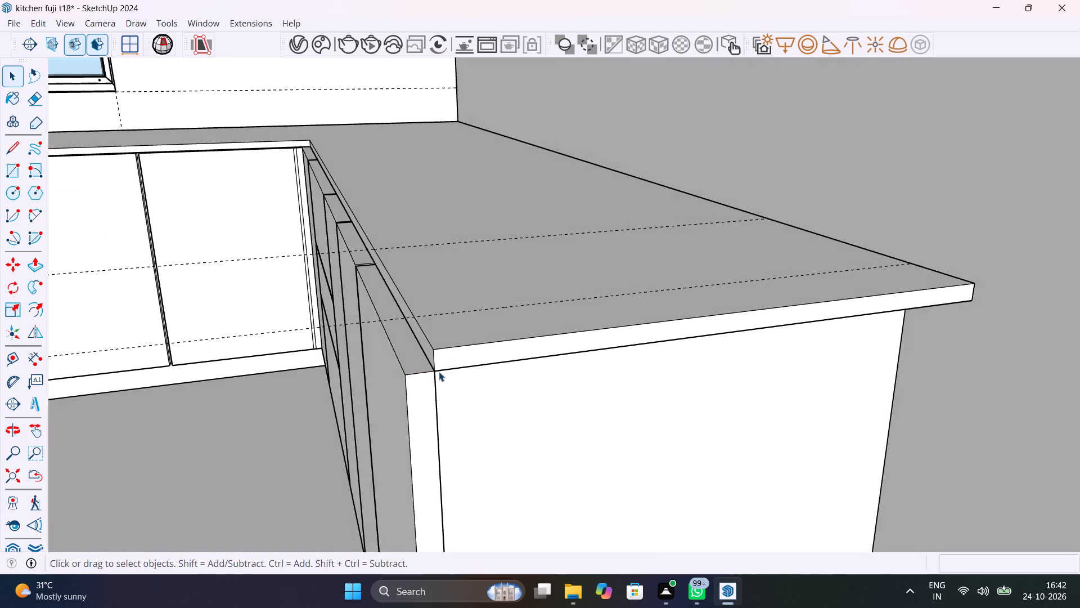
Inside the door fronts group, push the last door's free end face inward about 3 3/4" to the outer guide.
triple_click(423, 408)
left_click(423, 408)
double_click(423, 408)
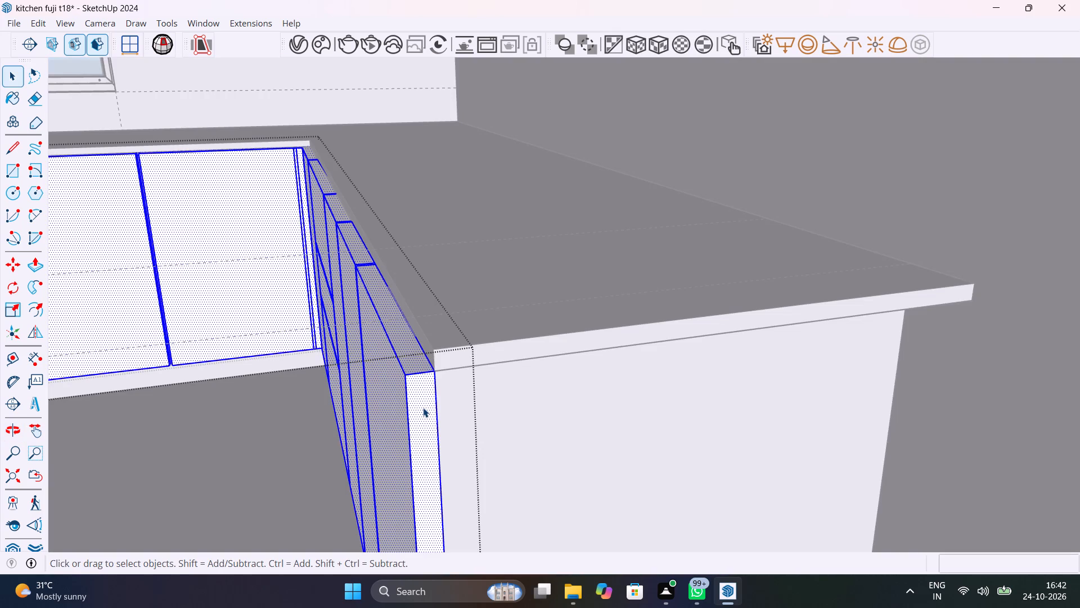
left_click(427, 416)
key("p")
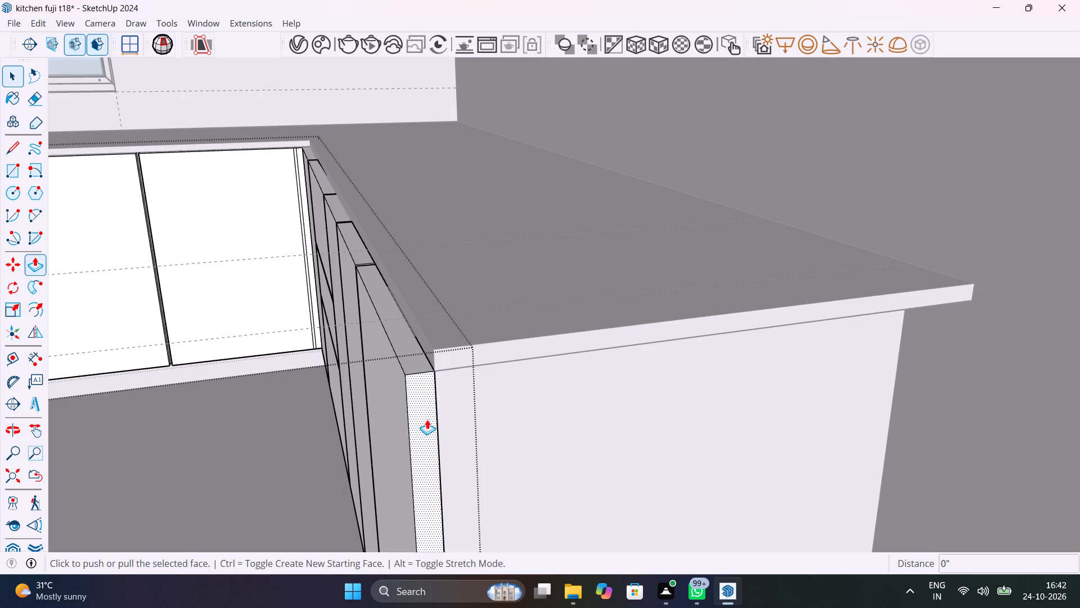
left_click(427, 419)
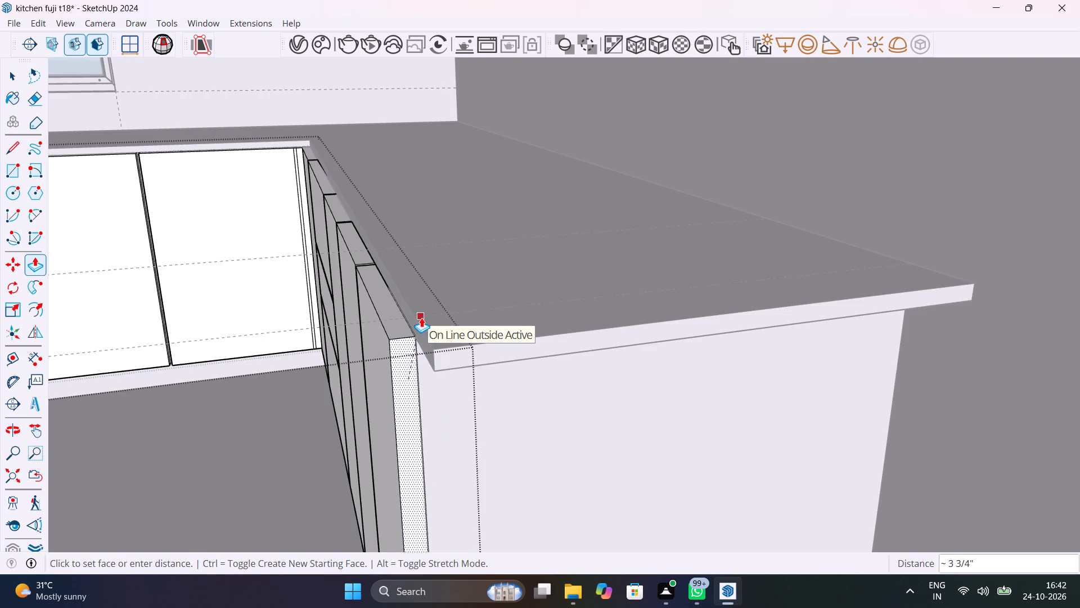
left_click(421, 316)
key("space")
left_click(534, 352)
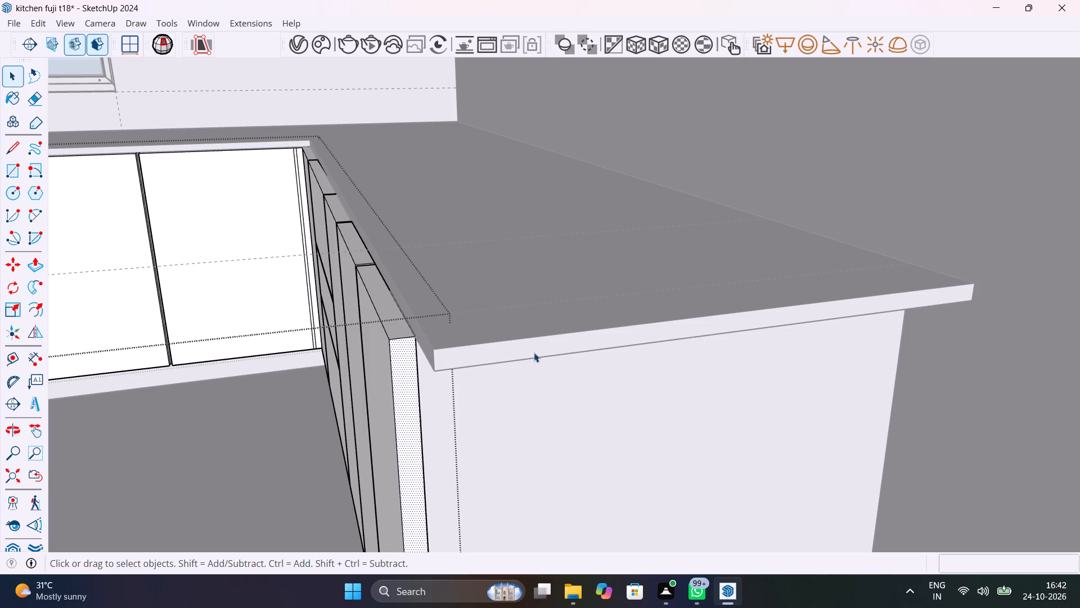
Push the countertop's free end face inward about 3 3/4" to the outer guide, in line with the cabinet side.
double_click(534, 354)
left_click(534, 352)
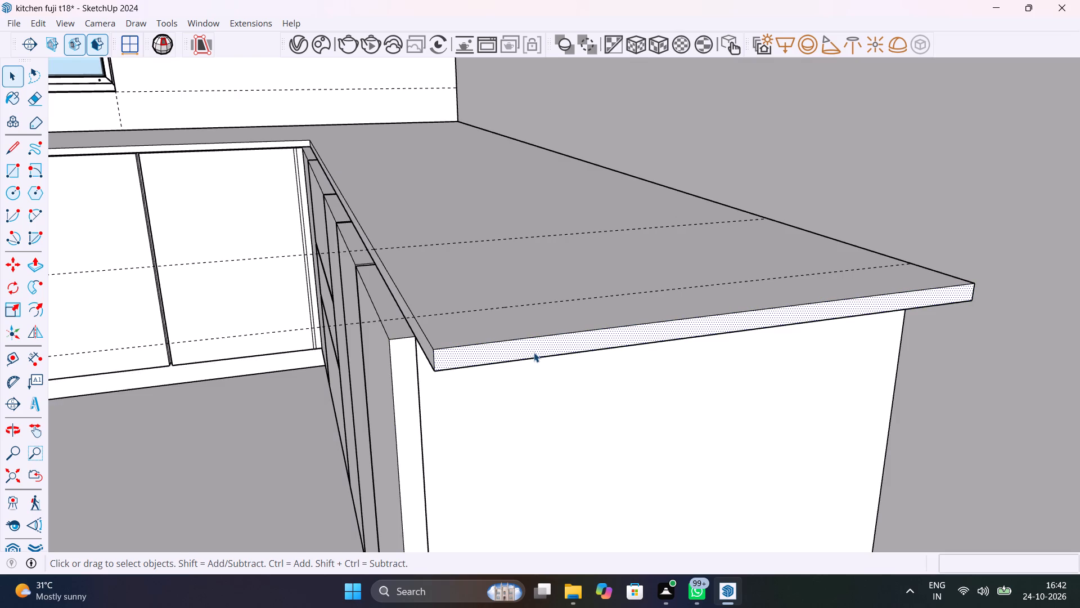
key("p")
left_click(534, 352)
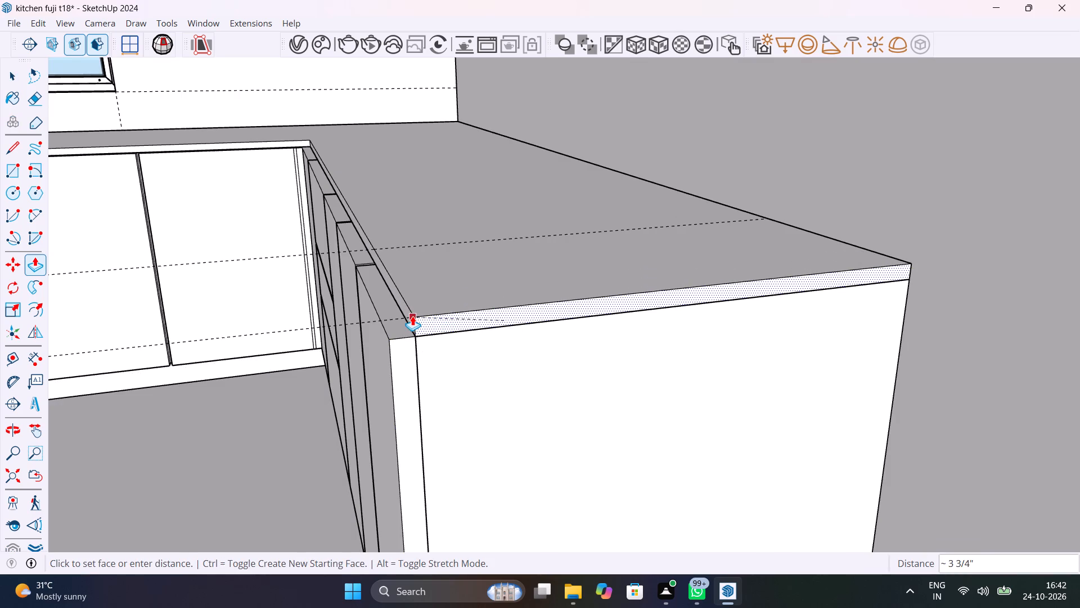
left_click(412, 315)
key("space")
scroll(441, 378, "down", 4)
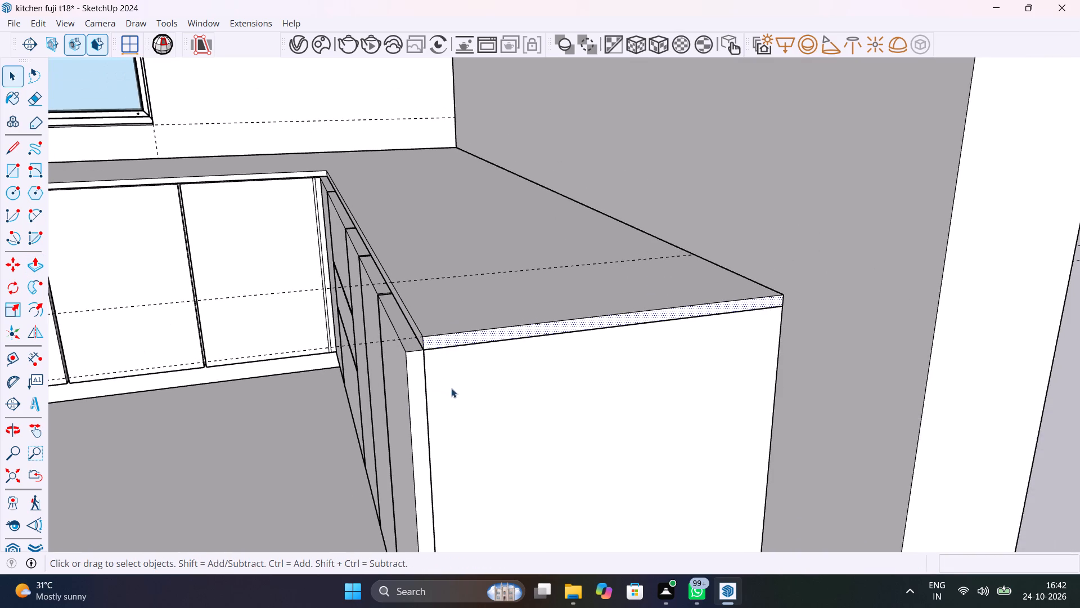
middle_click_drag(458, 397, 571, 419)
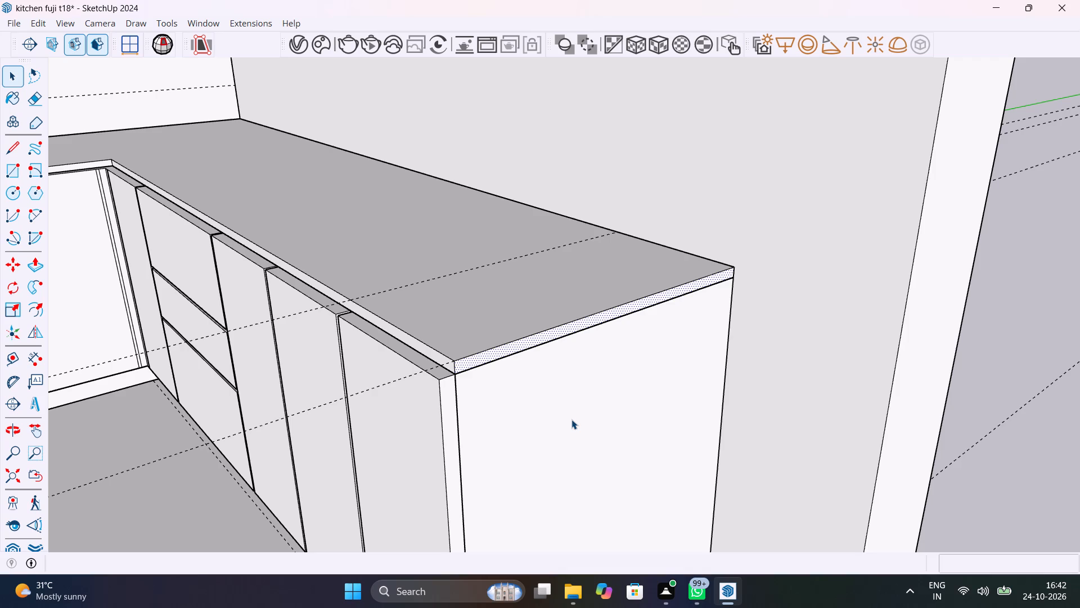
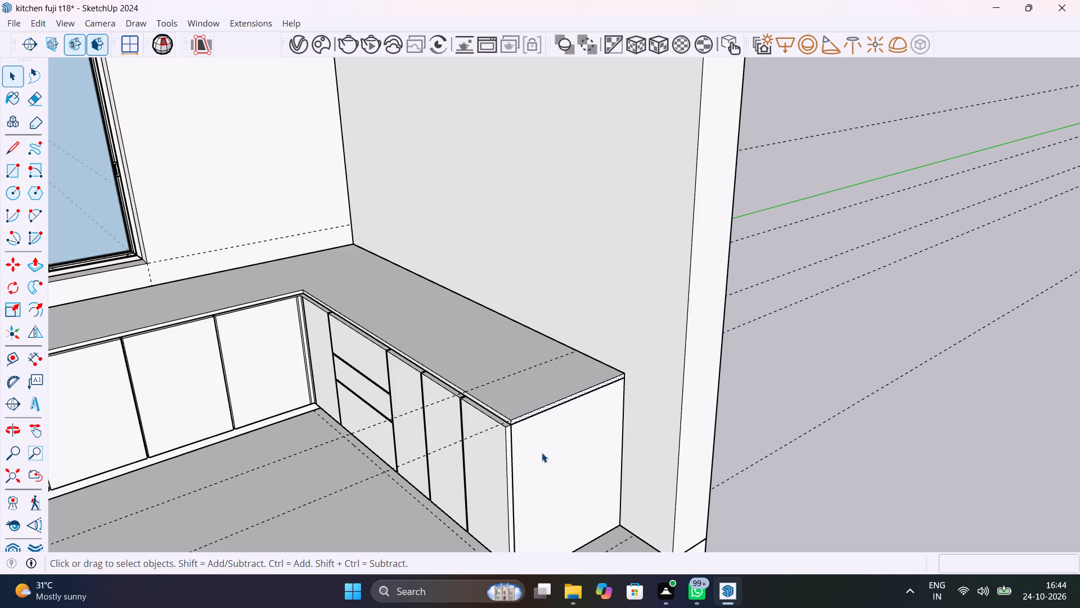
Place a horizontal guide on the back wall 2' above the back edge of the countertop's drawer-side run.
middle_click_drag(551, 434, 708, 460)
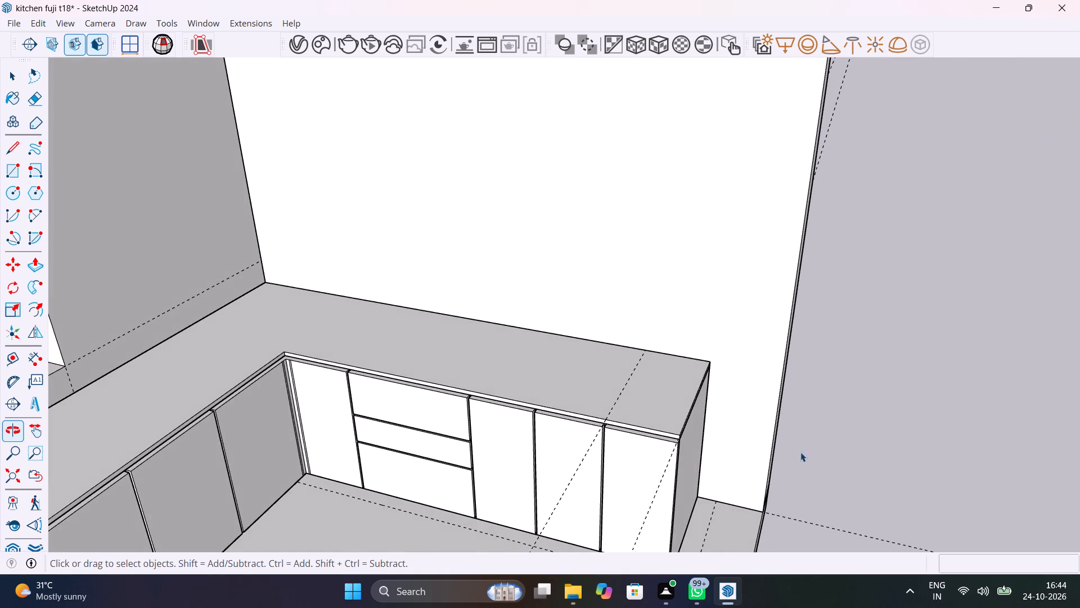
left_click(845, 436)
scroll(659, 377, "up", 5)
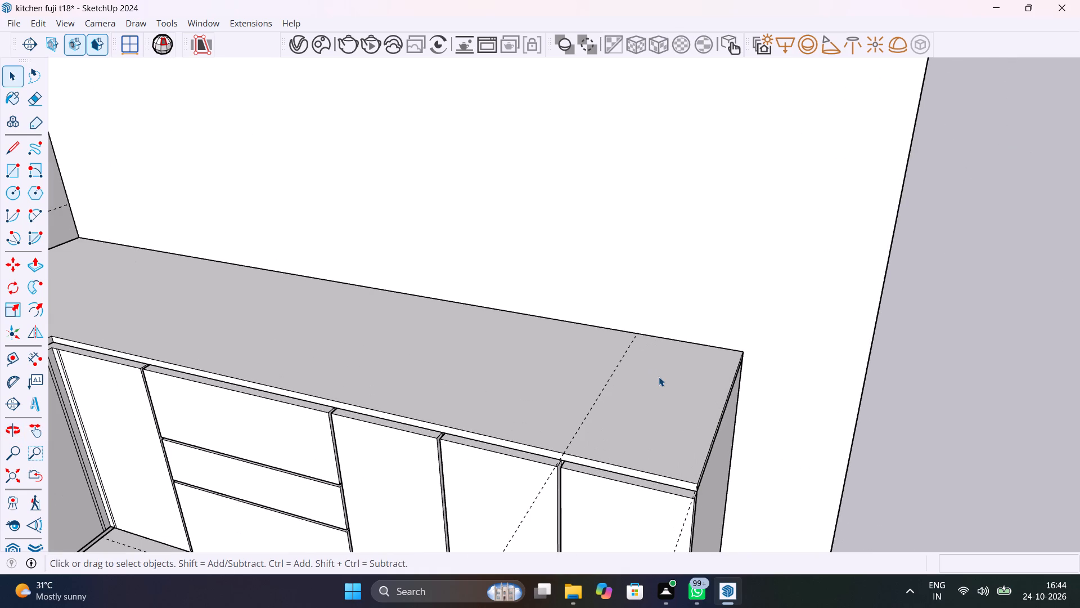
middle_click_drag(571, 378, 617, 378)
scroll(617, 379, "down", 6)
middle_click_drag(623, 385, 711, 430, "shift")
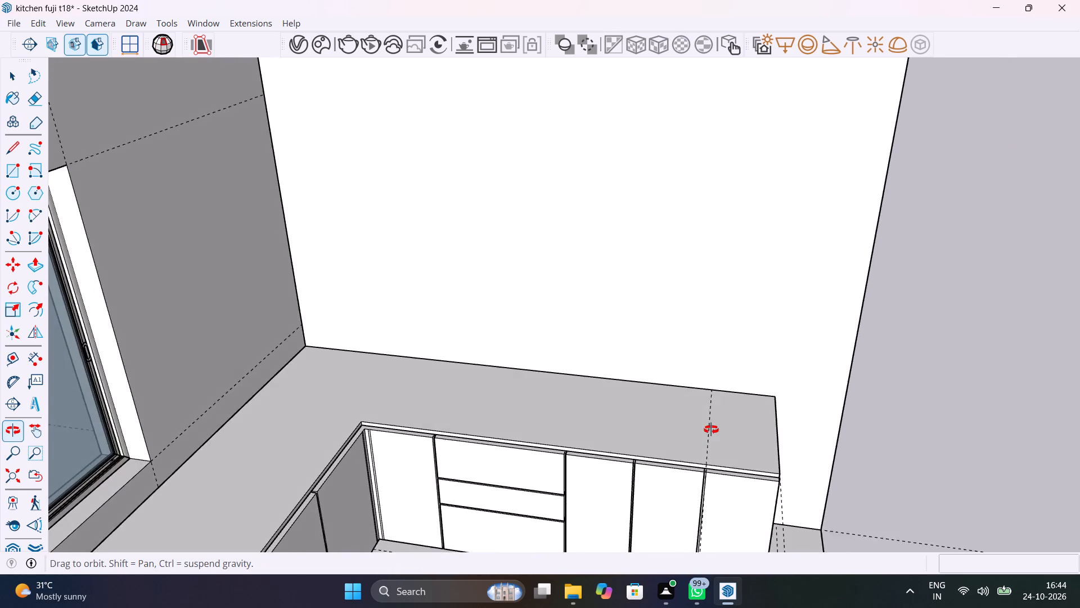
middle_click_drag(711, 430, 672, 379, "shift")
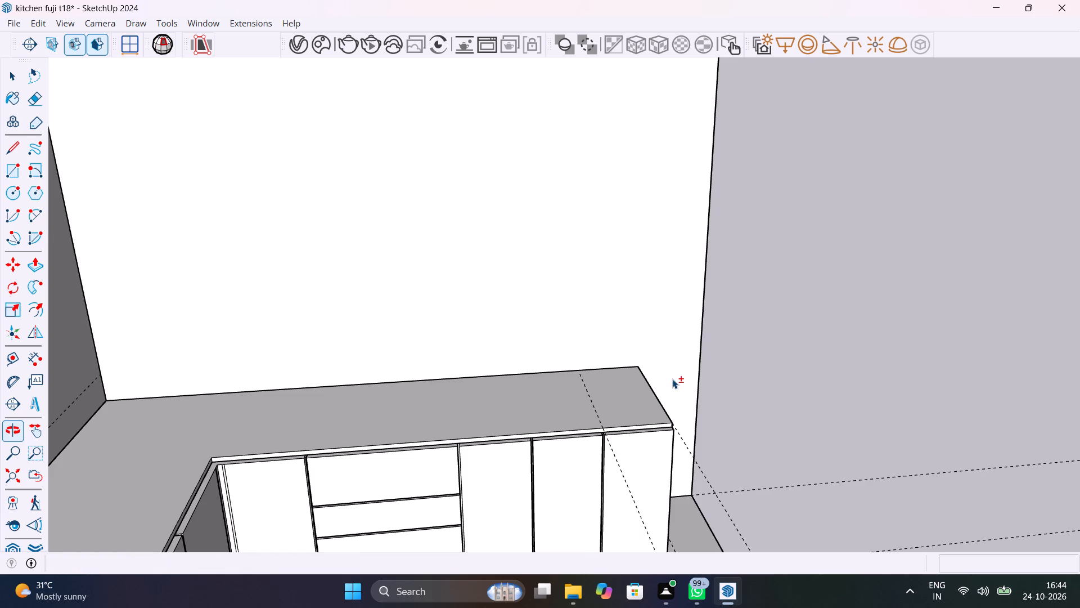
scroll(667, 379, "down", 5)
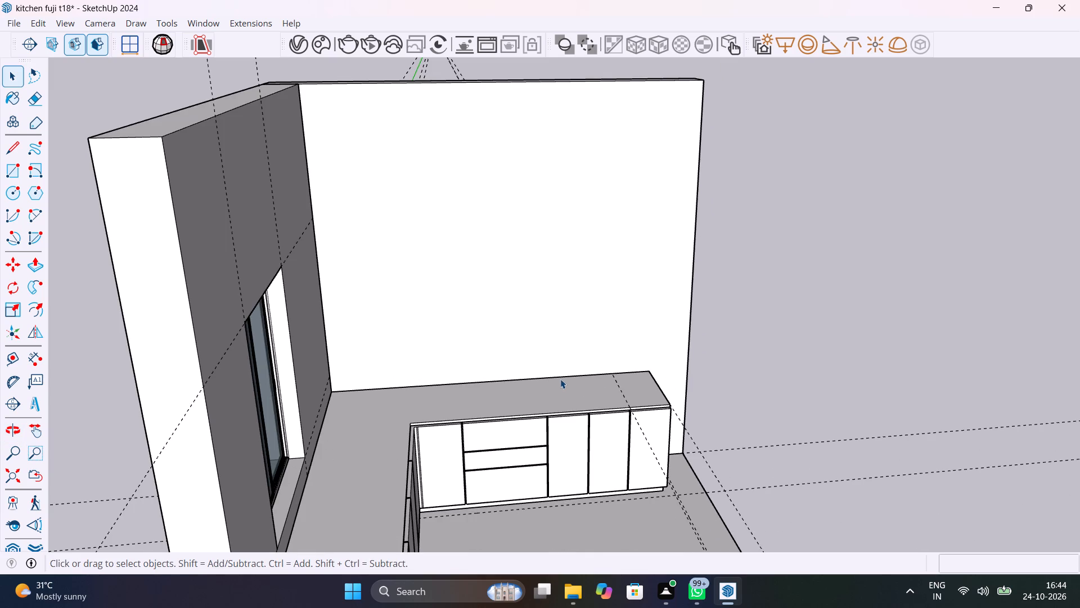
key("t")
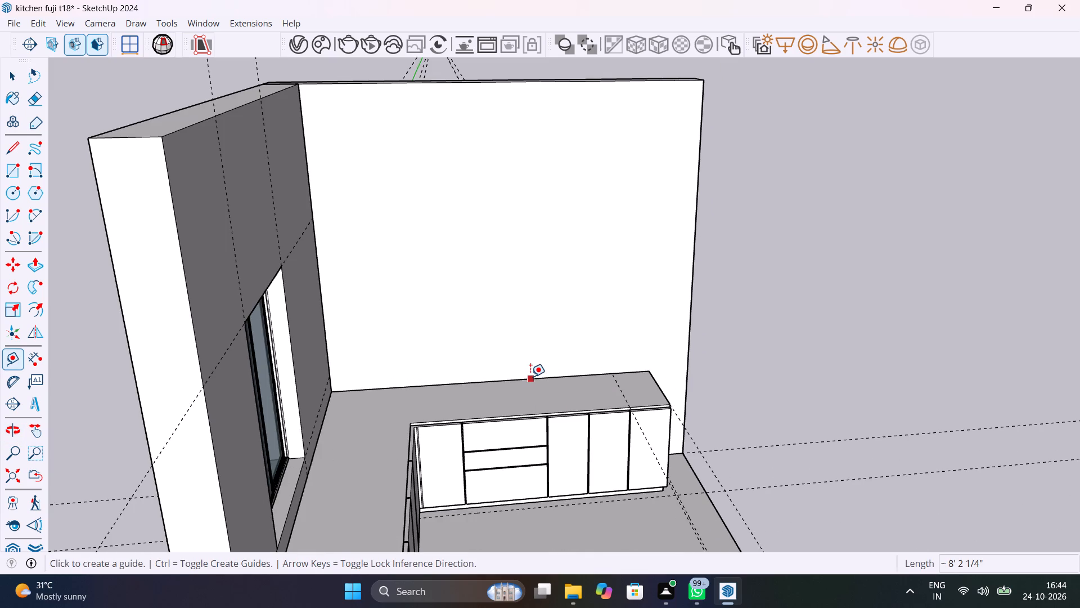
left_click(530, 377)
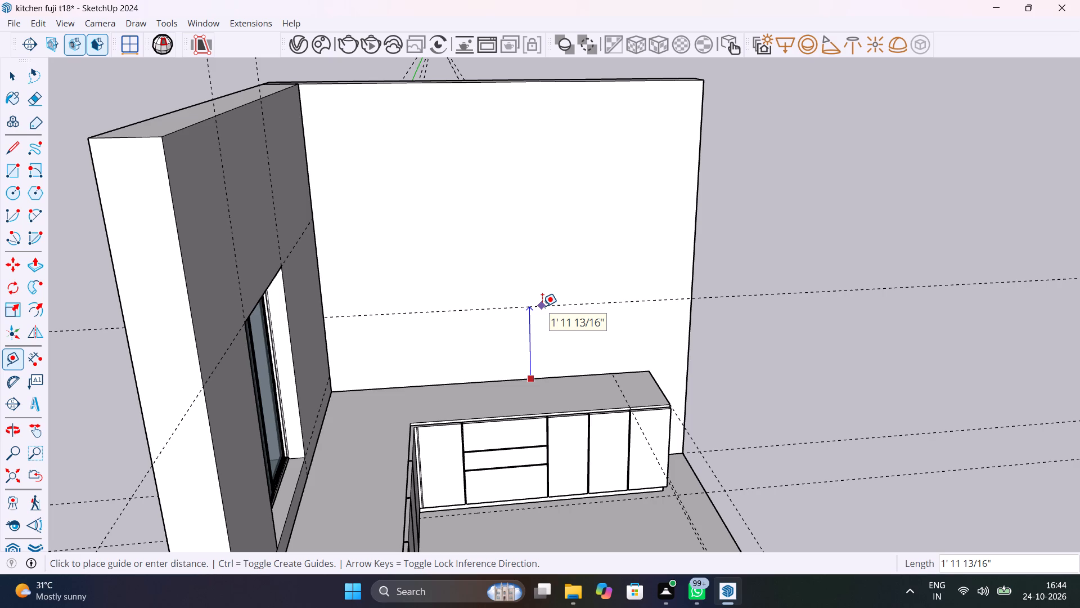
type("2'")
key("Return")
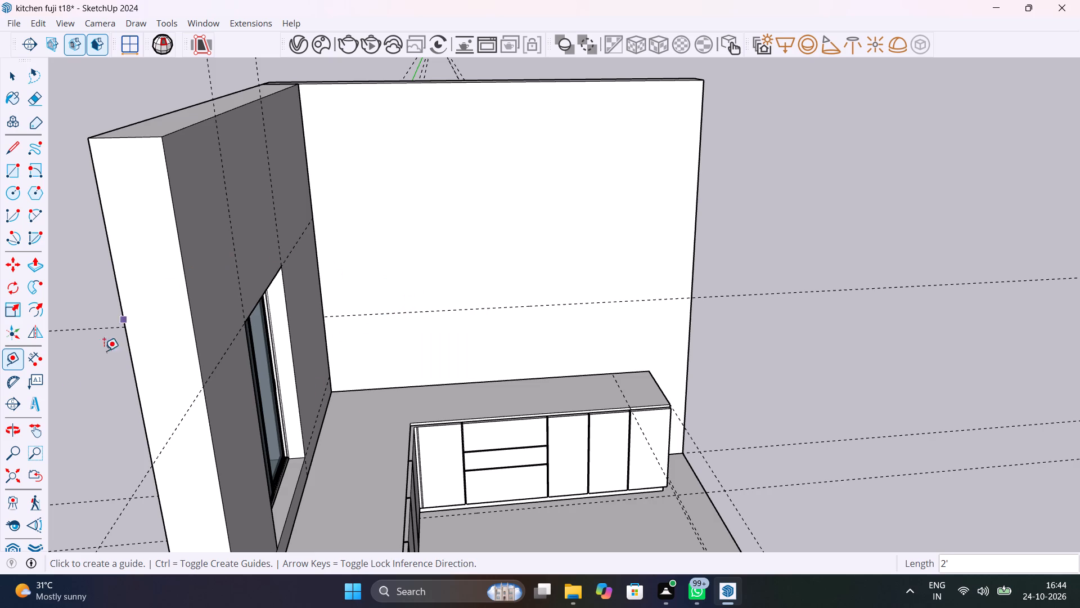
Check the distances from the new wall guide up to the wall's top edge and down to the countertop.
left_click(41, 361)
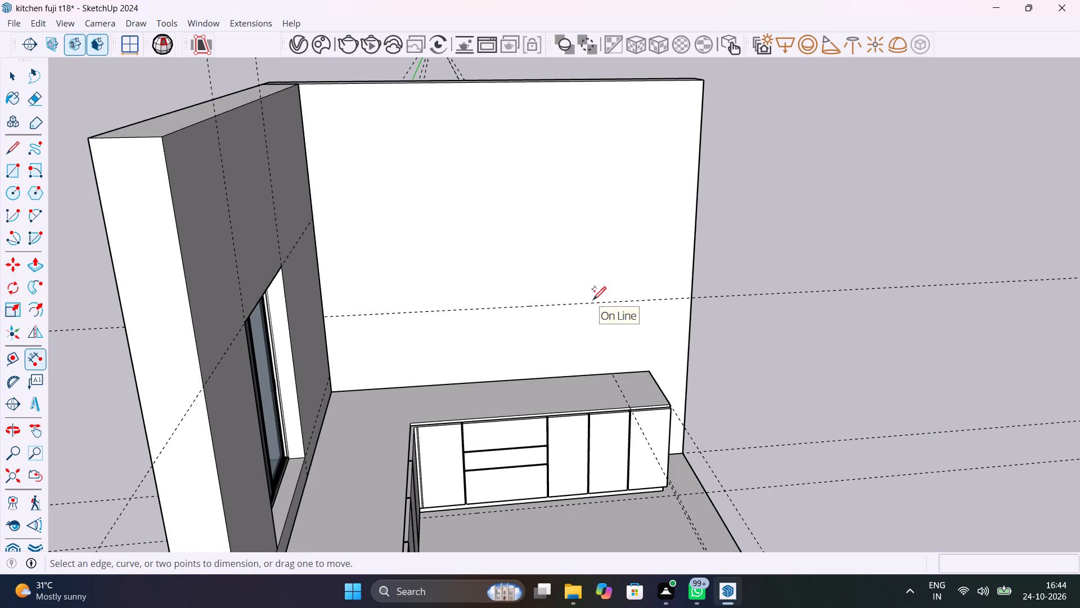
left_click(593, 303)
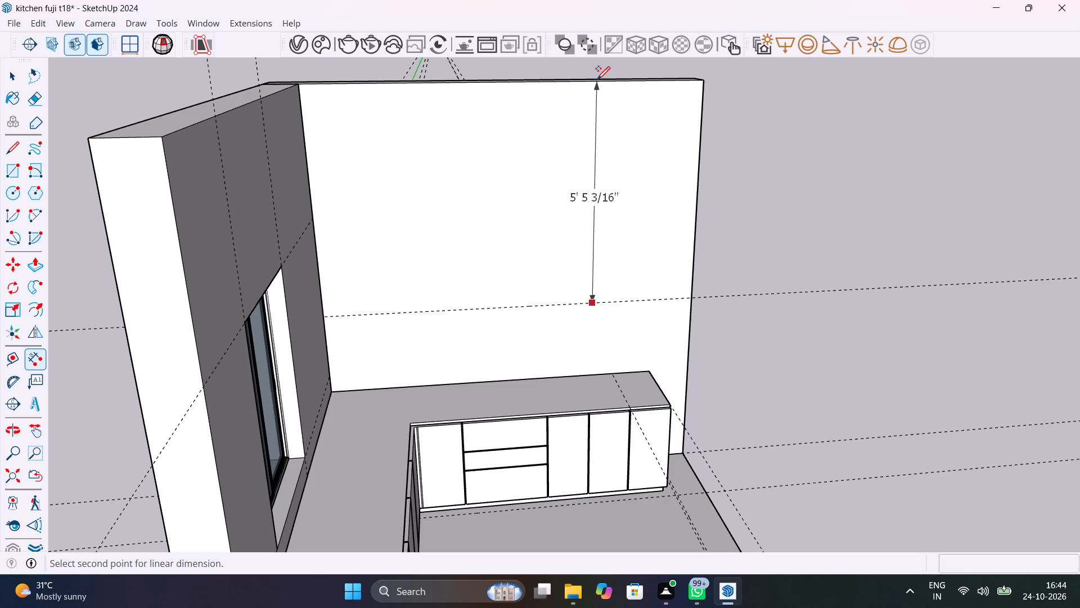
key("Escape")
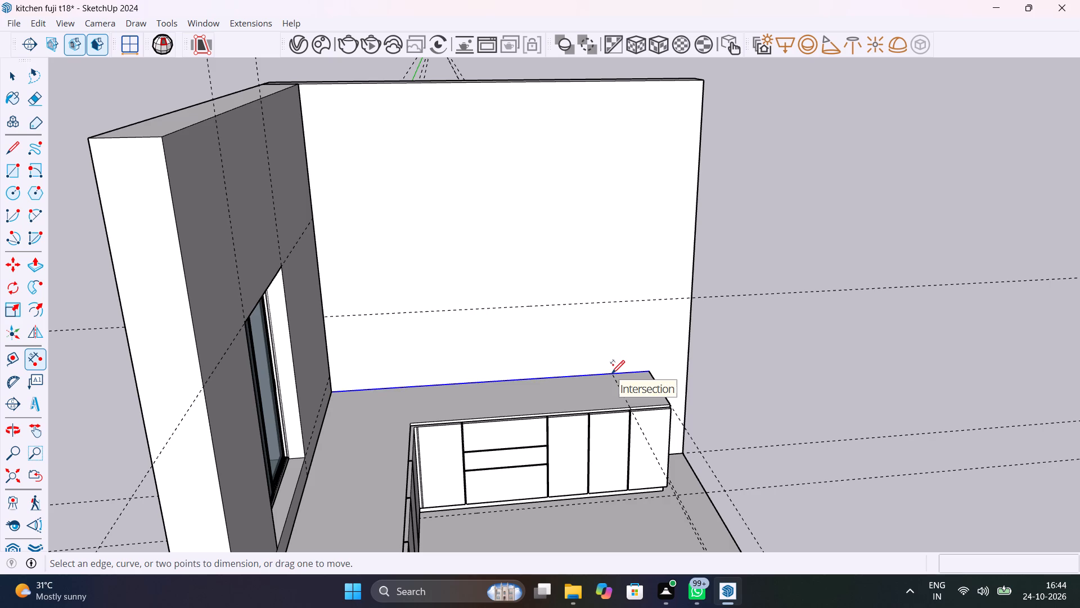
left_click(611, 372)
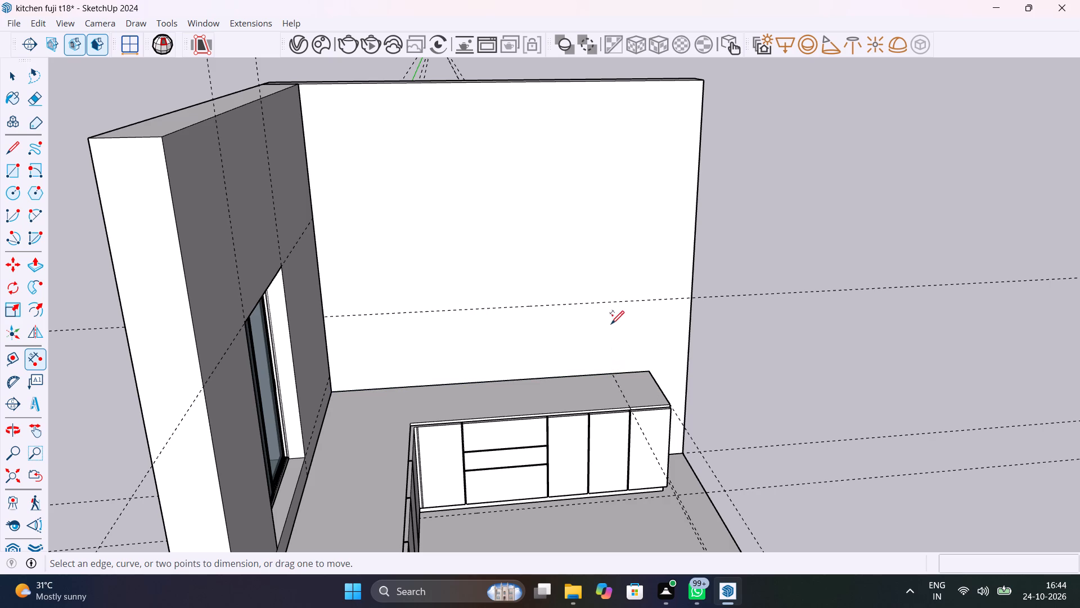
left_click(613, 299)
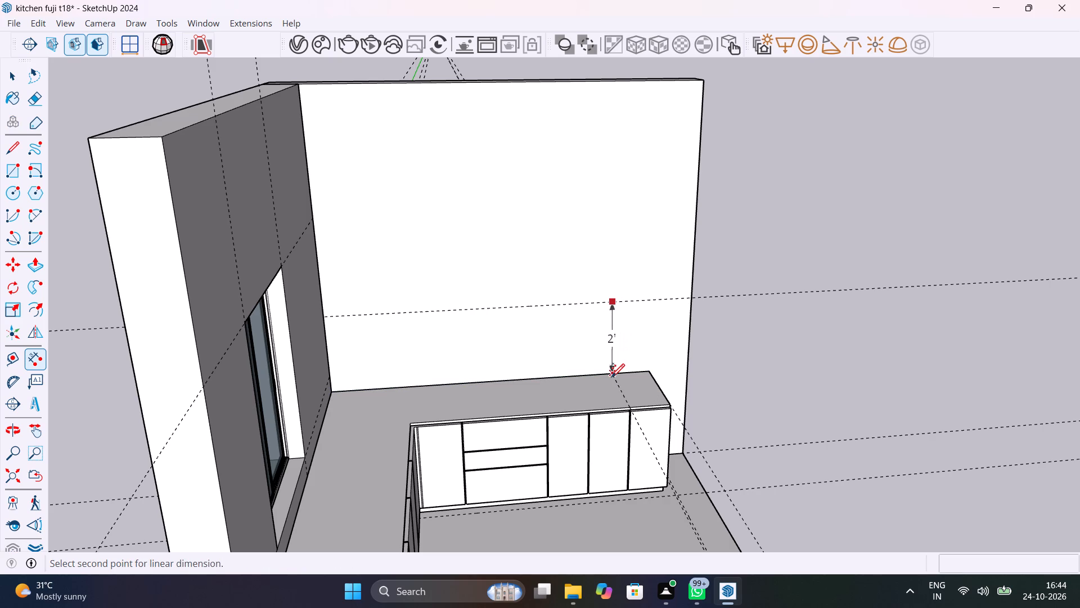
key("Escape")
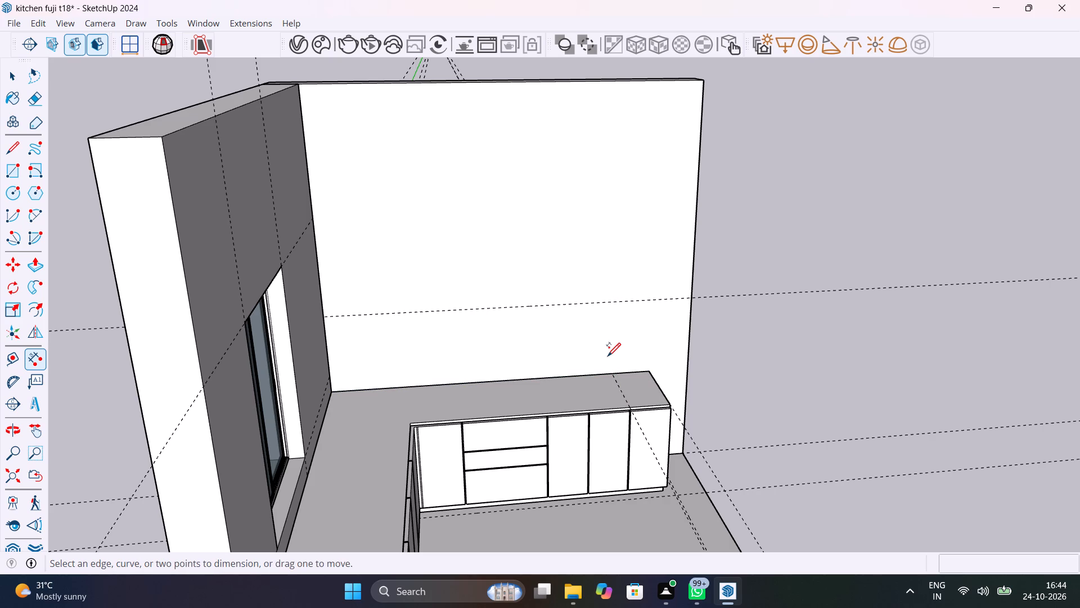
middle_click_drag(670, 373, 650, 491)
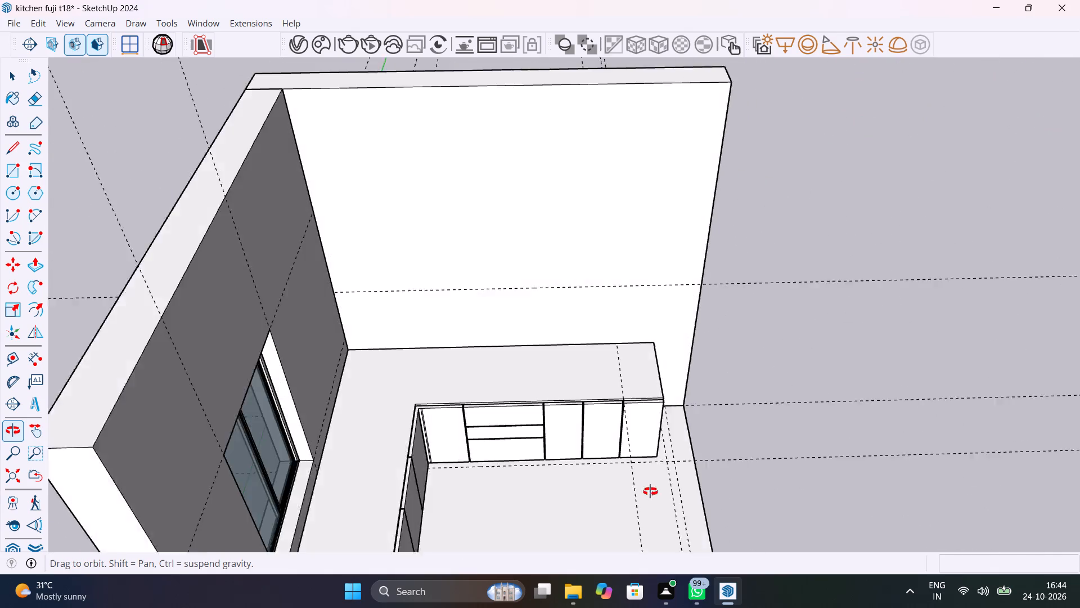
middle_click_drag(650, 491, 674, 489)
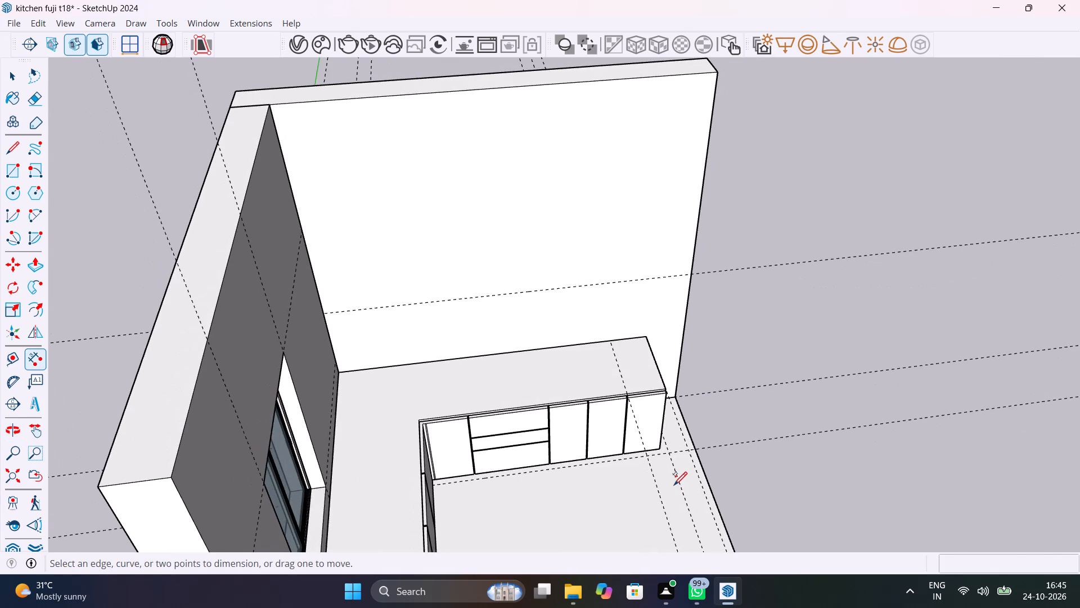
key("space")
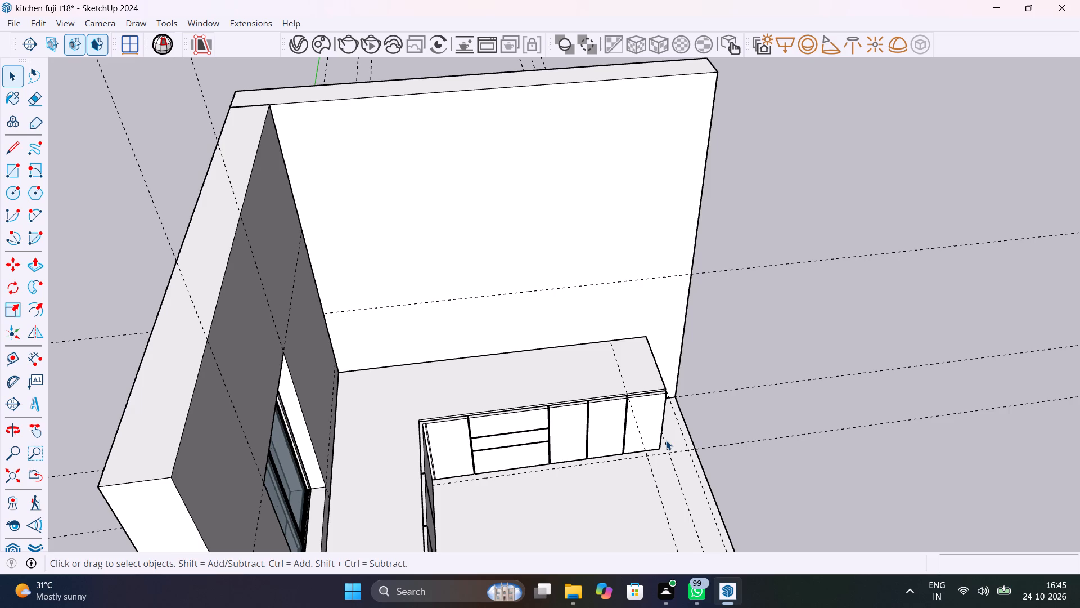
Place a guide across the countertop, parallel to its back edge along the wall and 1' out from it.
scroll(619, 328, "up", 5)
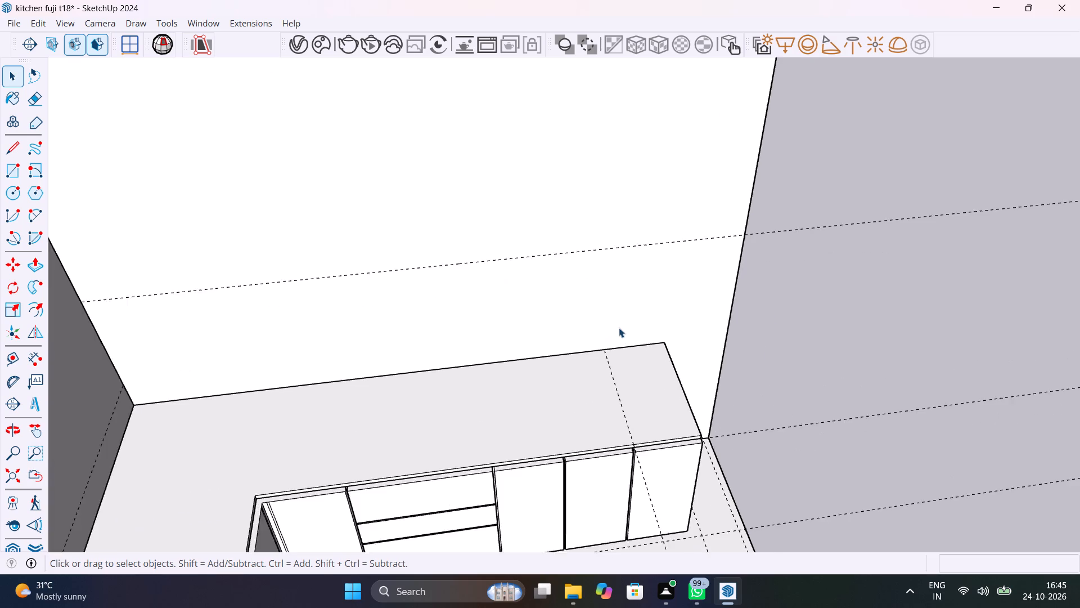
scroll(619, 328, "up", 4)
key("t")
left_click(636, 356)
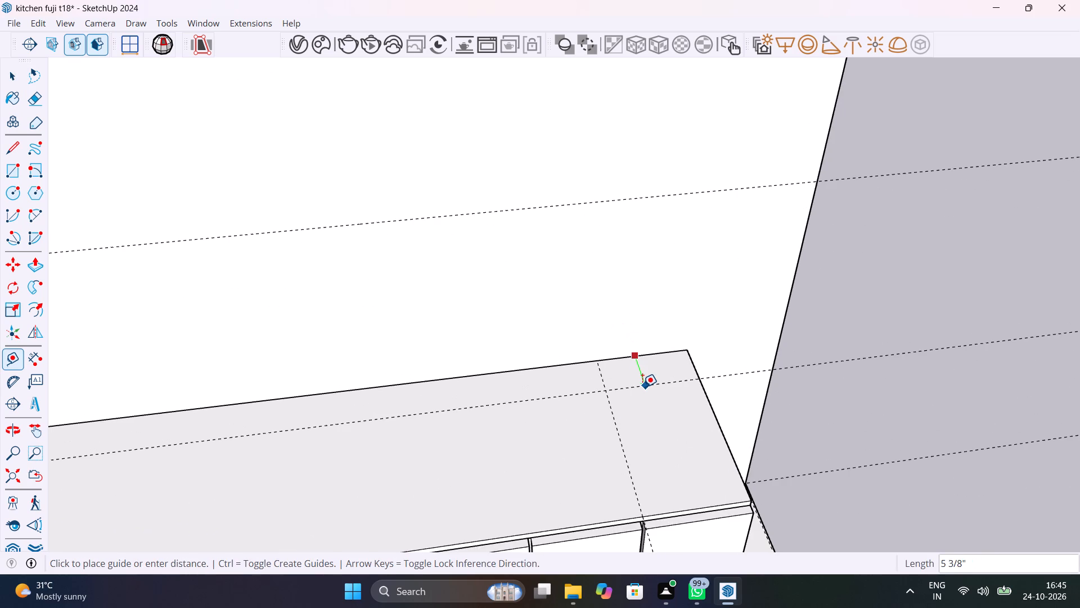
type("1'6\"")
key("Return")
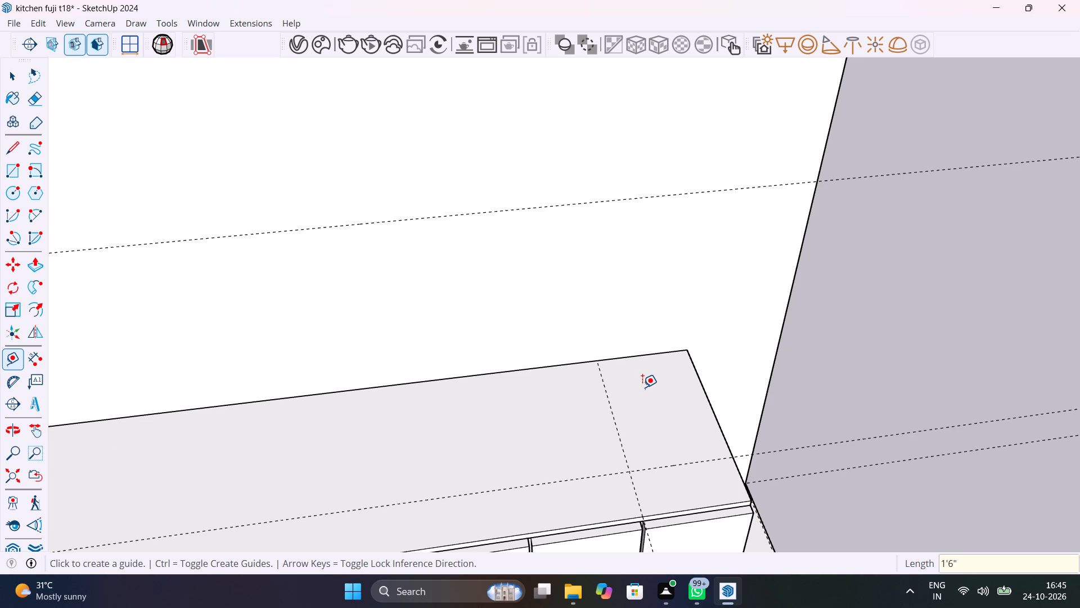
type("1'")
key("Return")
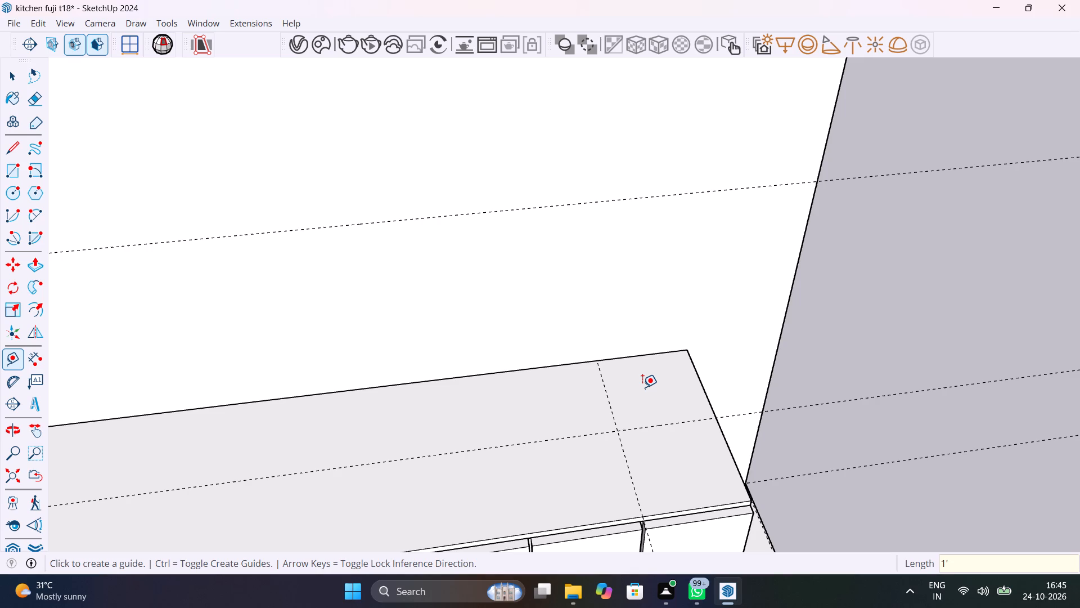
Draw a 1' by 1' rectangle on the countertop's free-end back corner, bounded by the two crossing guides.
scroll(642, 387, "down", 6)
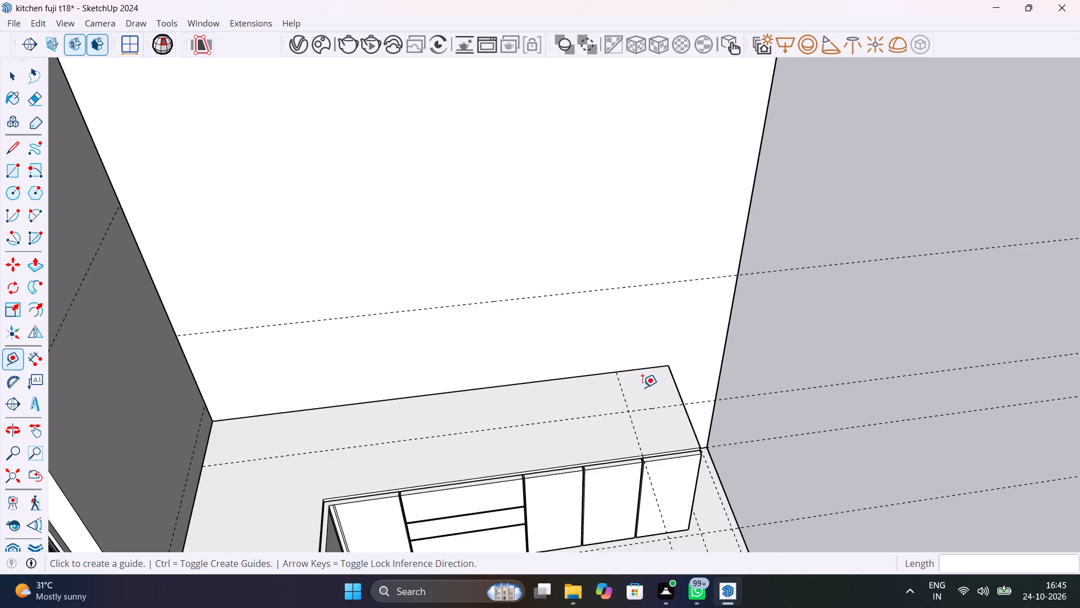
scroll(642, 387, "down", 3)
middle_click_drag(638, 369, 621, 337)
key("space")
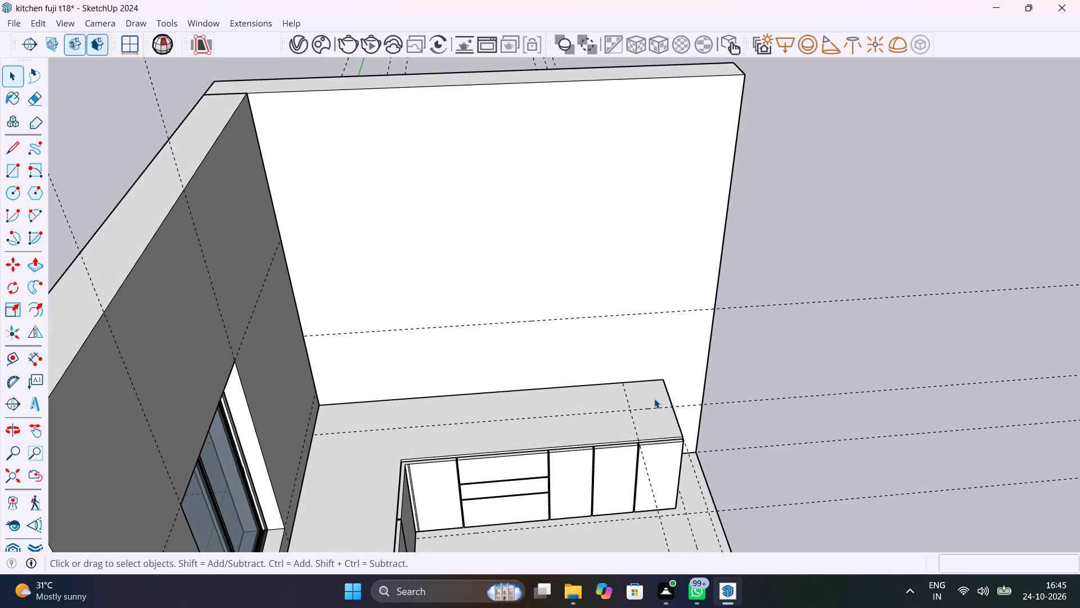
key("r")
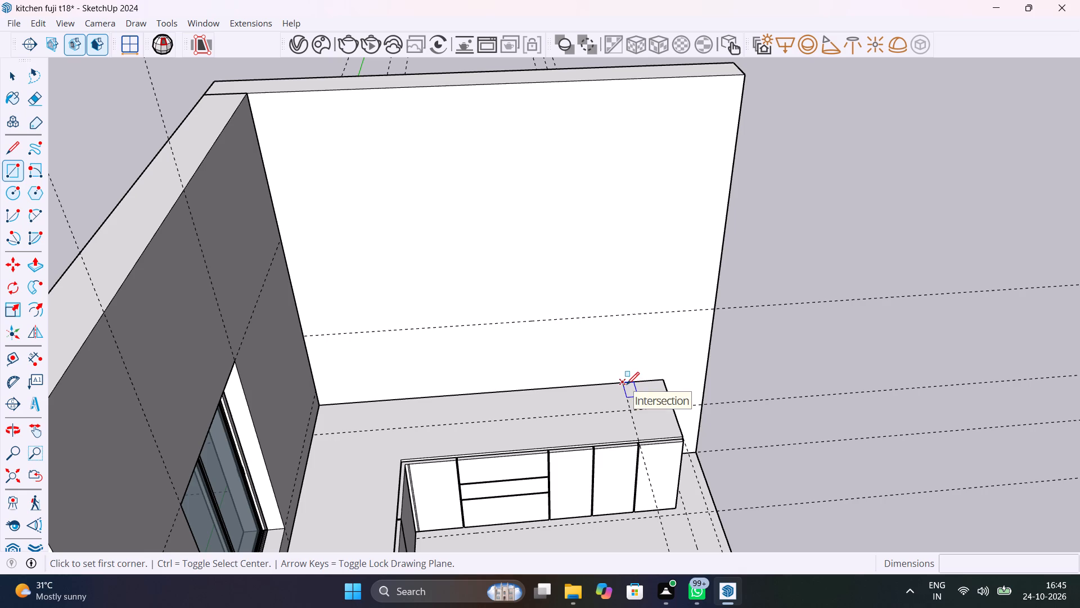
left_click(627, 385)
left_click(676, 406)
Push/Pull the square at the countertop's end upward by 6' into a tall block against the wall.
key("p")
left_click(654, 387)
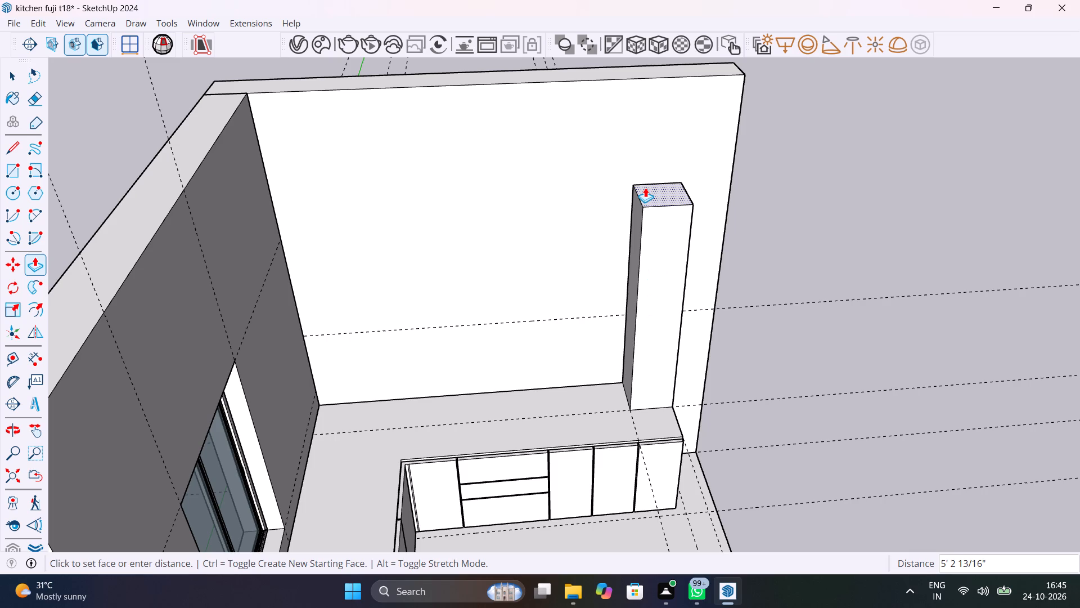
type("5'")
key("Return")
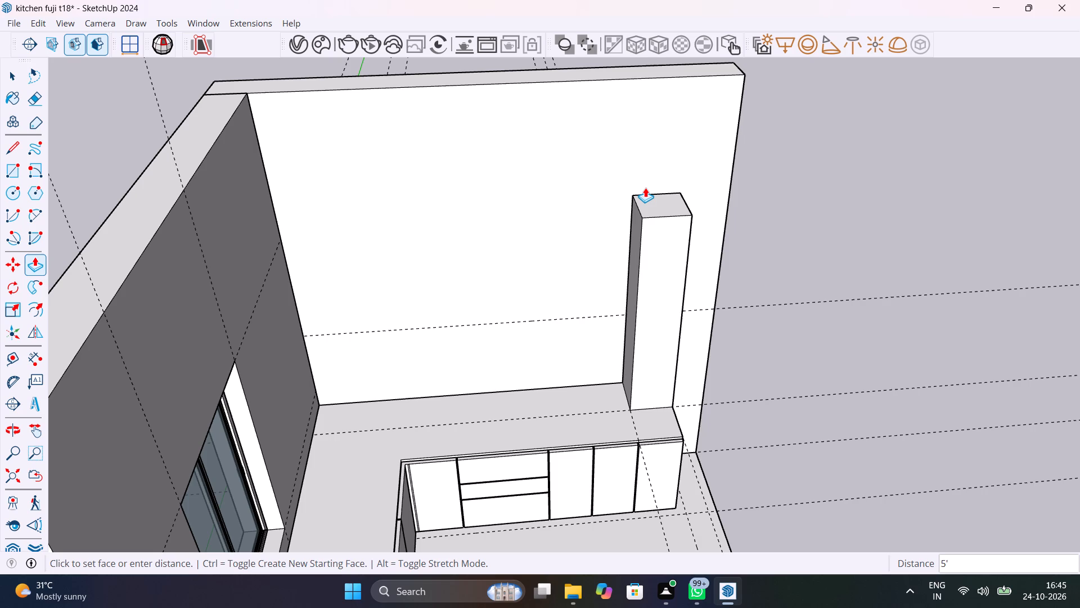
type("7'")
key("Return")
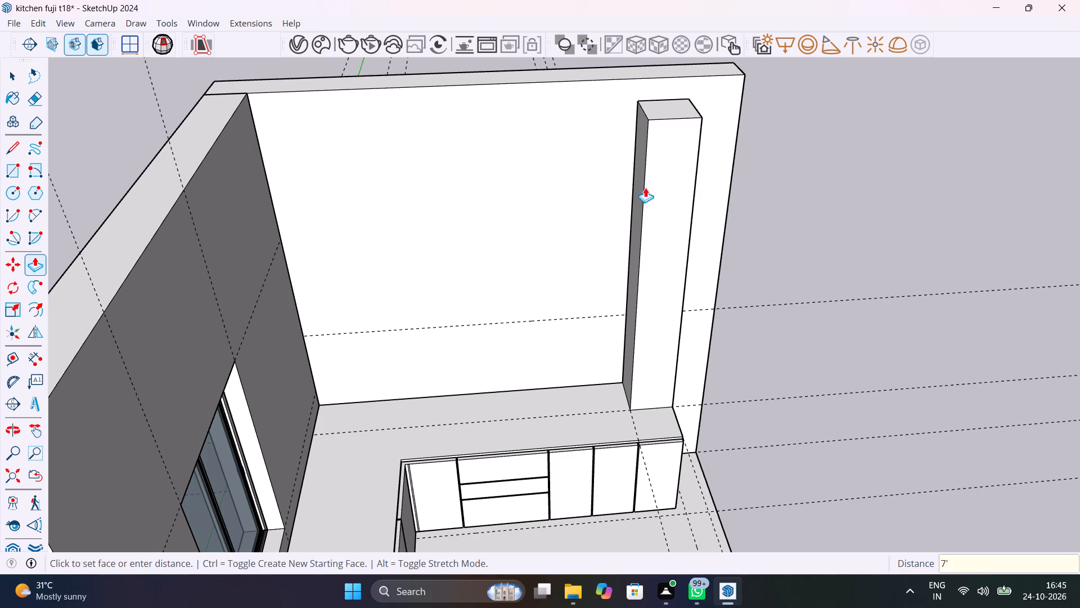
type("6'")
key("Return")
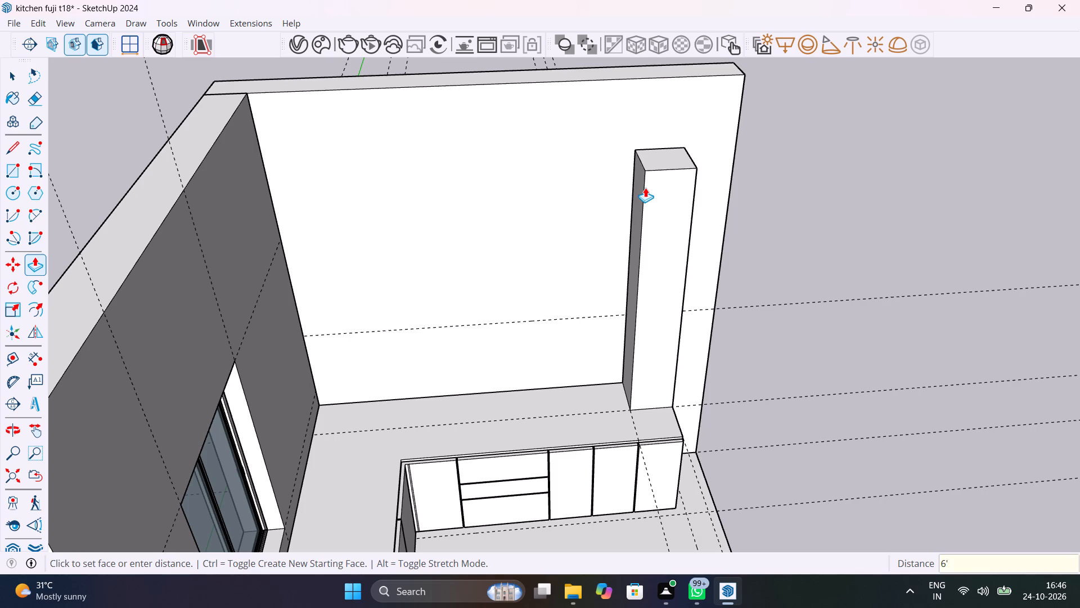
Examine the tall block's height and position relative to the back wall, countertop and base cabinets.
scroll(655, 161, "down", 3)
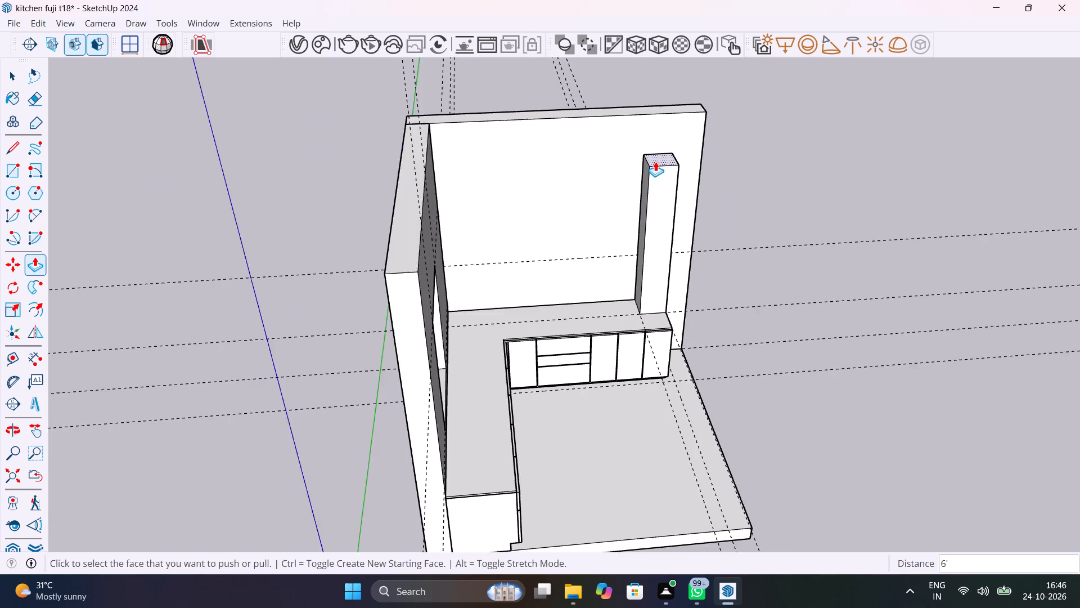
scroll(655, 162, "down", 6)
middle_click_drag(756, 248, 656, 108)
scroll(695, 235, "up", 4)
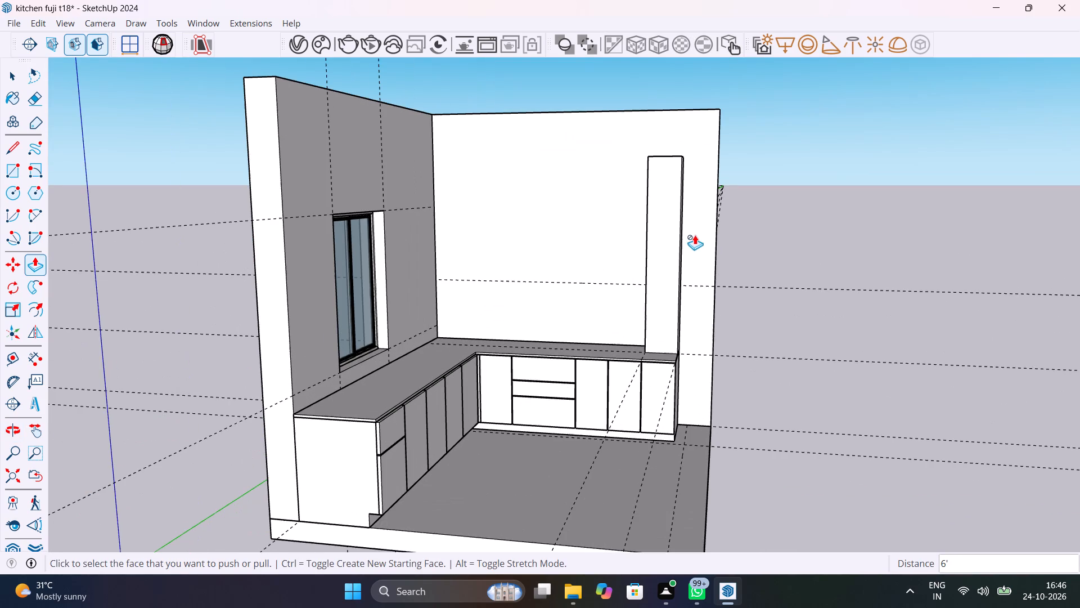
middle_click_drag(705, 264, 618, 199)
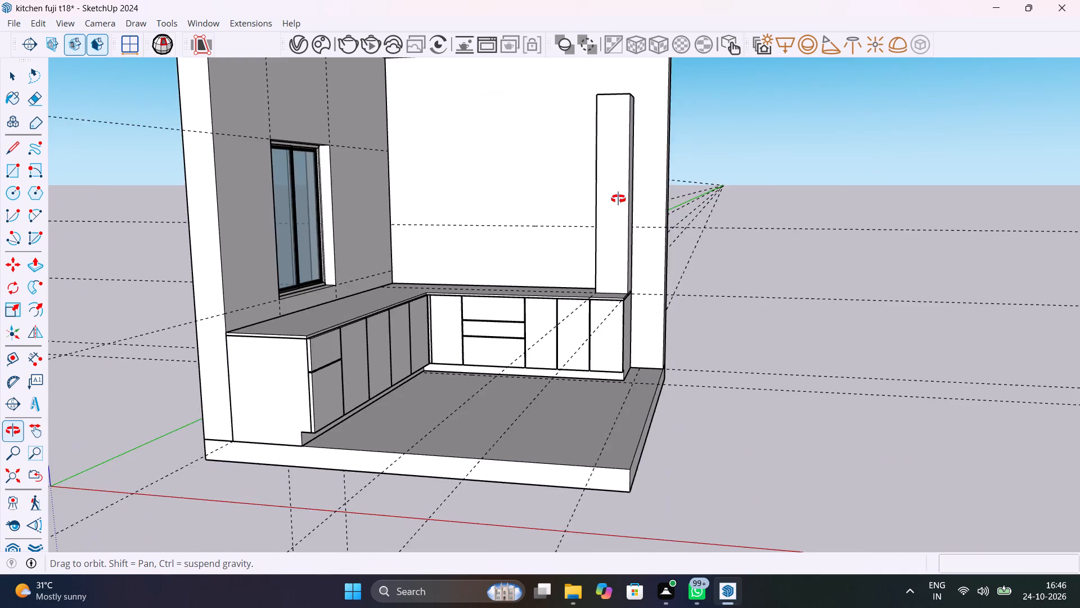
middle_click_drag(618, 199, 686, 247)
scroll(686, 247, "up", 2)
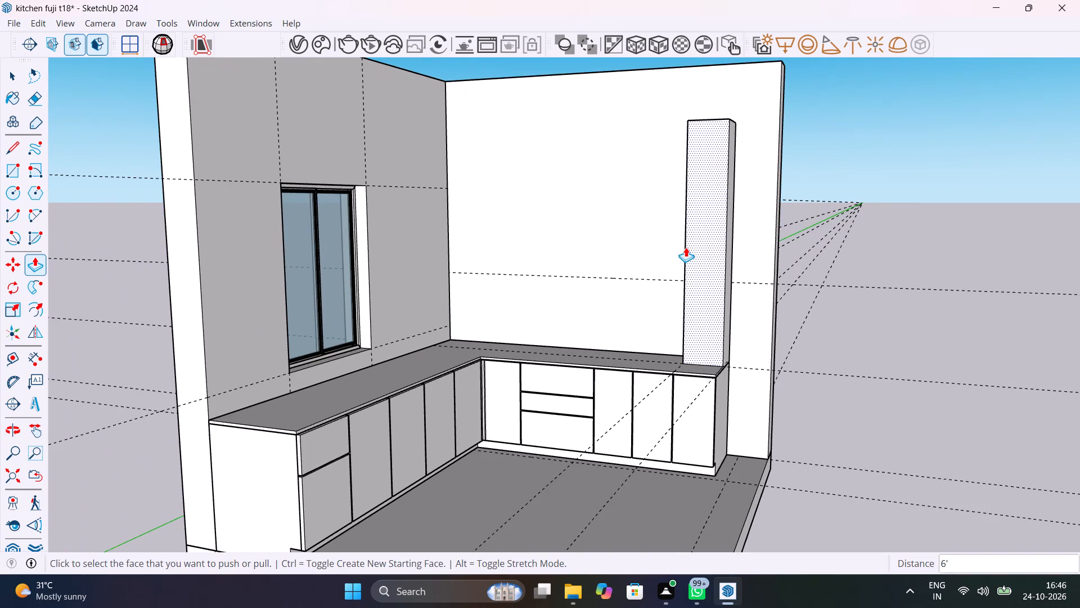
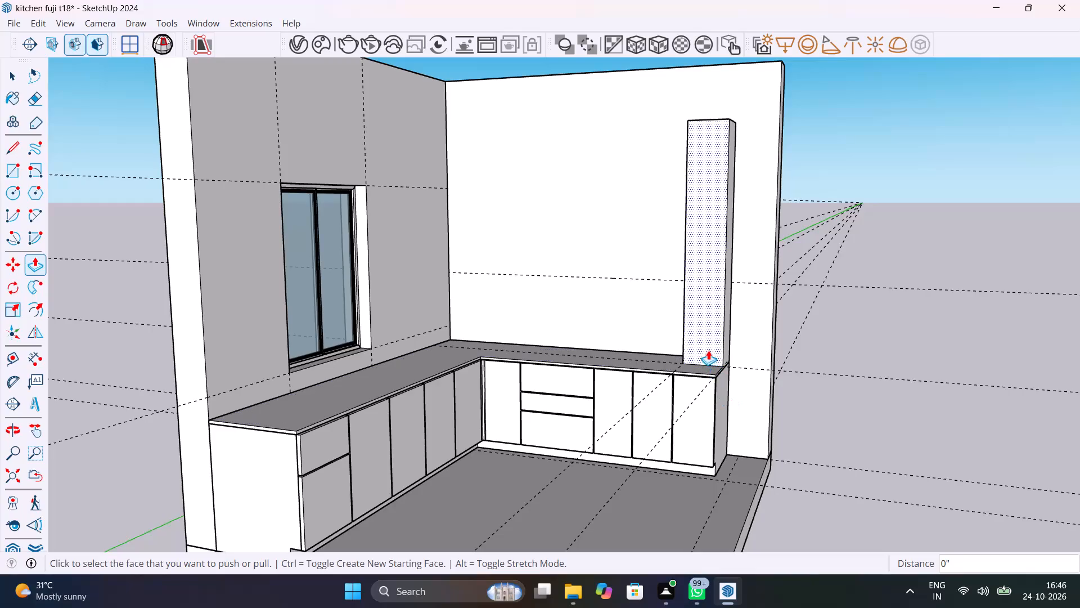
Undo the tall block's Push/Pull and the square drawn on the countertop's free end.
middle_click_drag(711, 347, 810, 422)
scroll(727, 266, "up", 1)
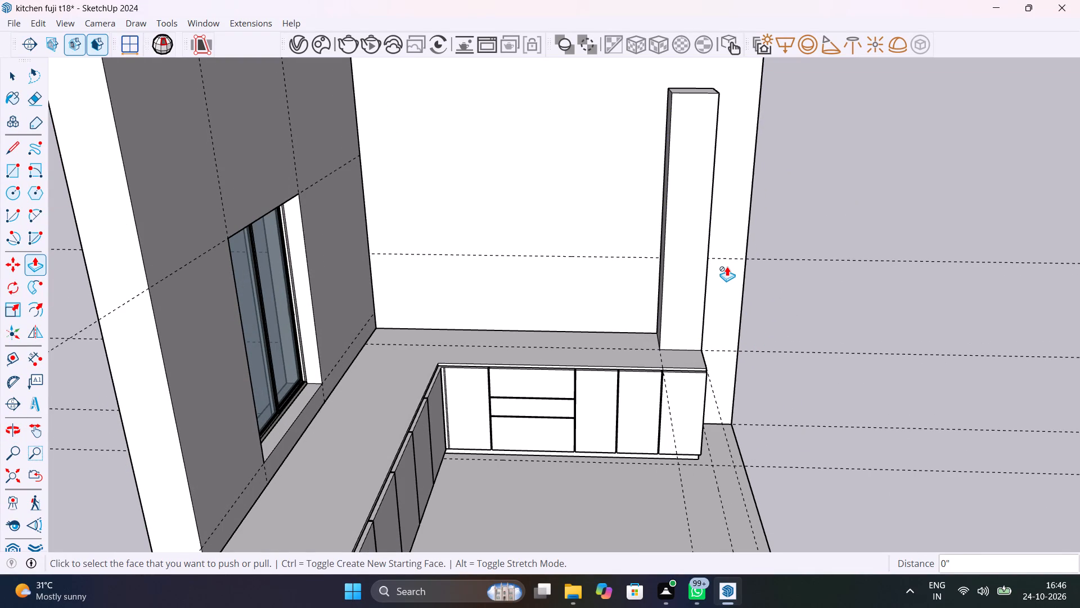
scroll(727, 266, "down", 5)
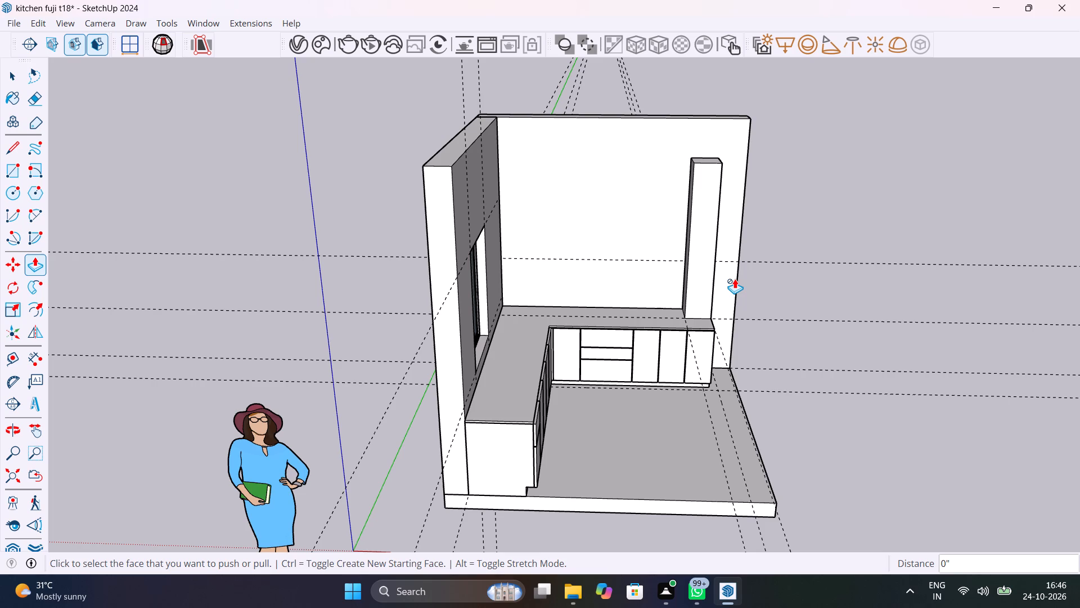
scroll(708, 217, "up", 8)
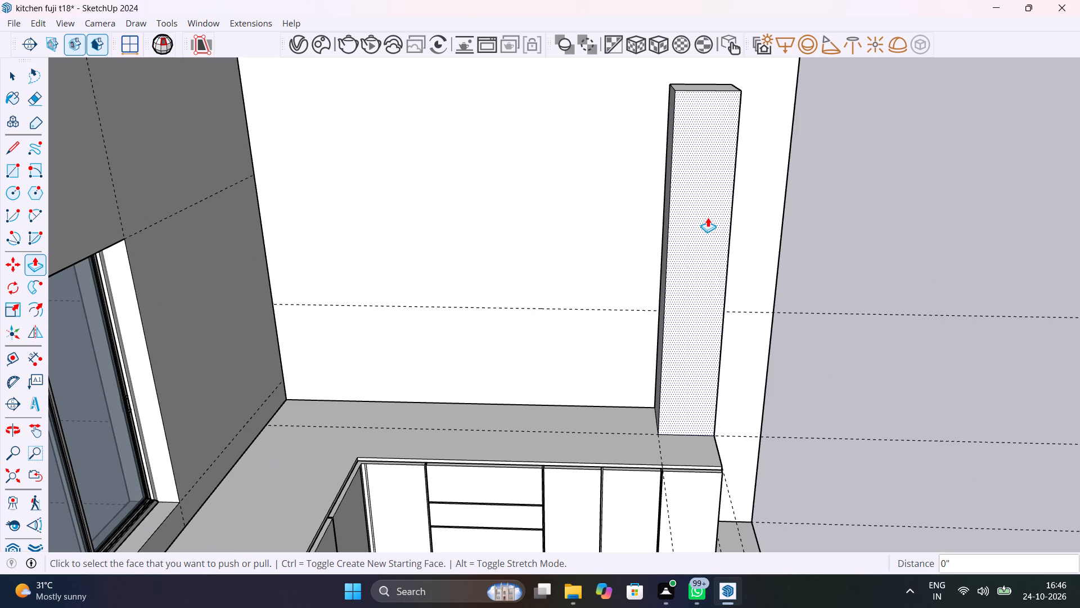
key("space")
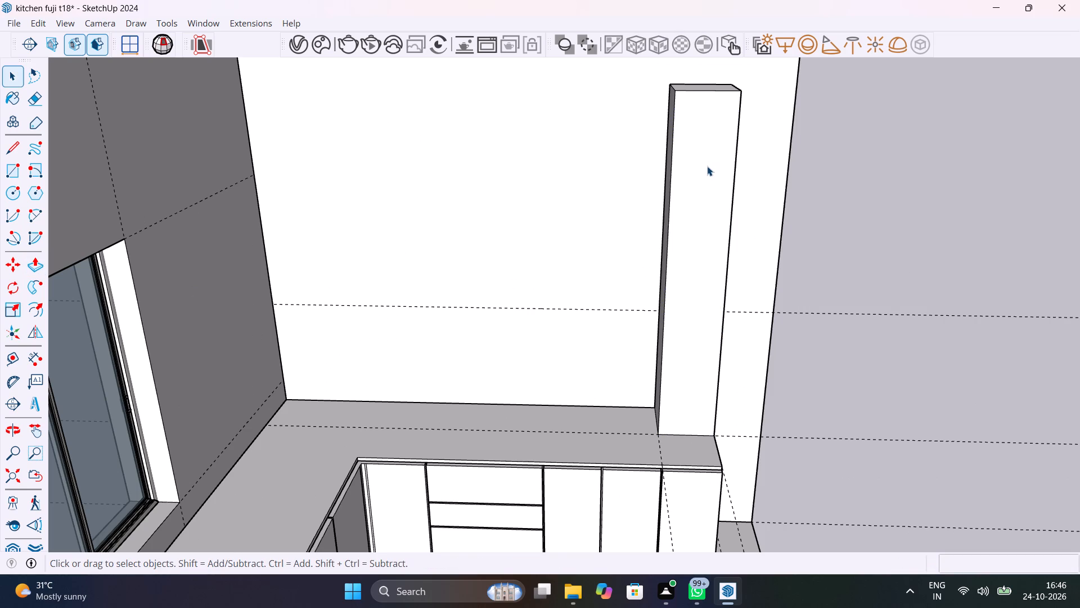
double_click(707, 166)
left_click(707, 166)
double_click(707, 166)
left_click(707, 166)
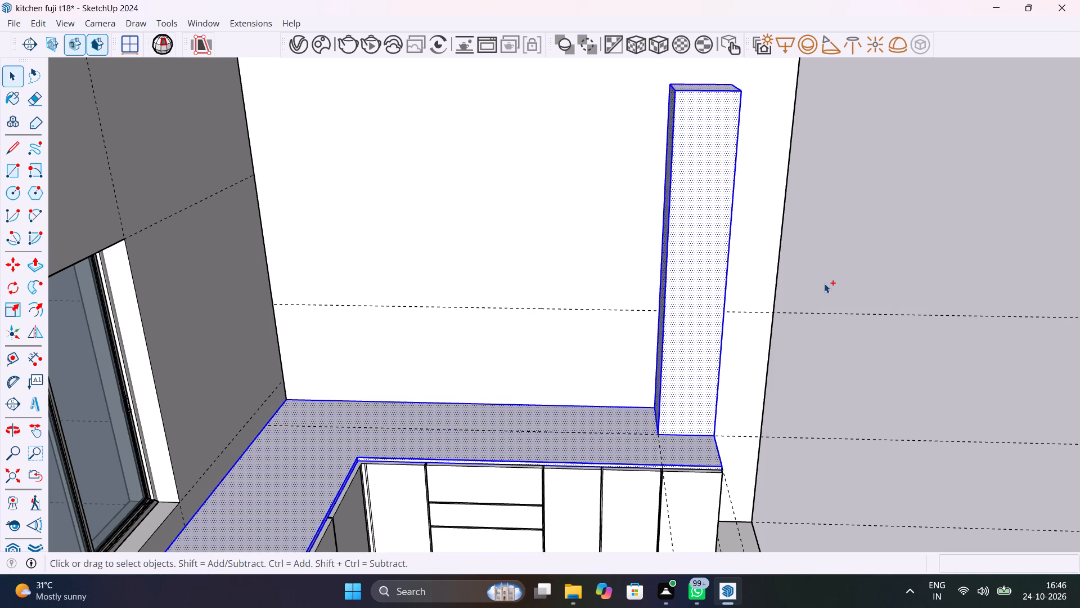
key("ctrl+z")
key("ctrl+z")
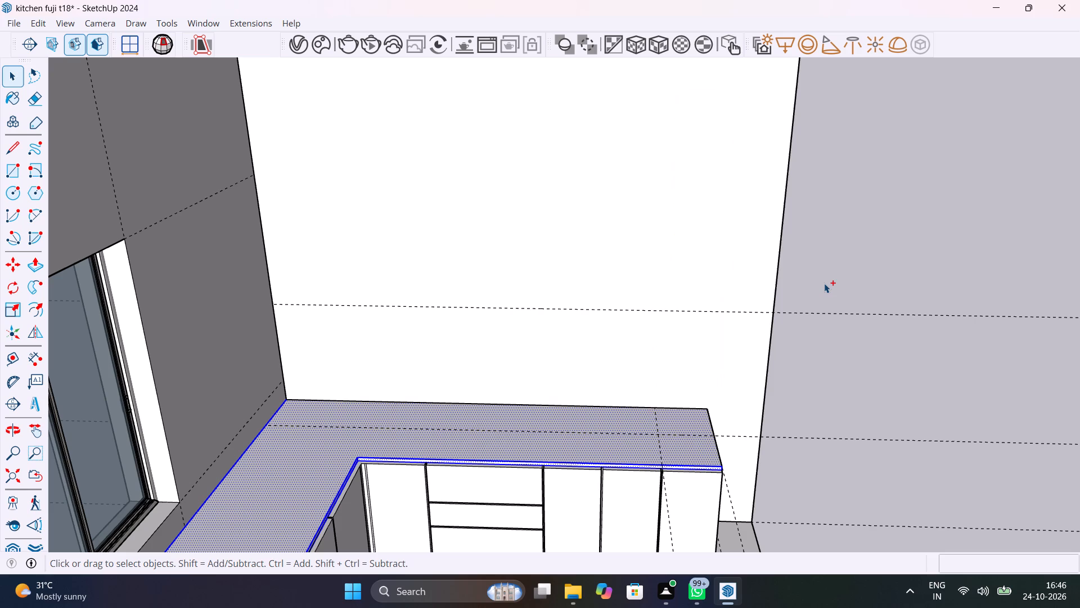
Select the whole connected L-shaped countertop and make it a group.
left_click(824, 283)
scroll(685, 413, "up", 5)
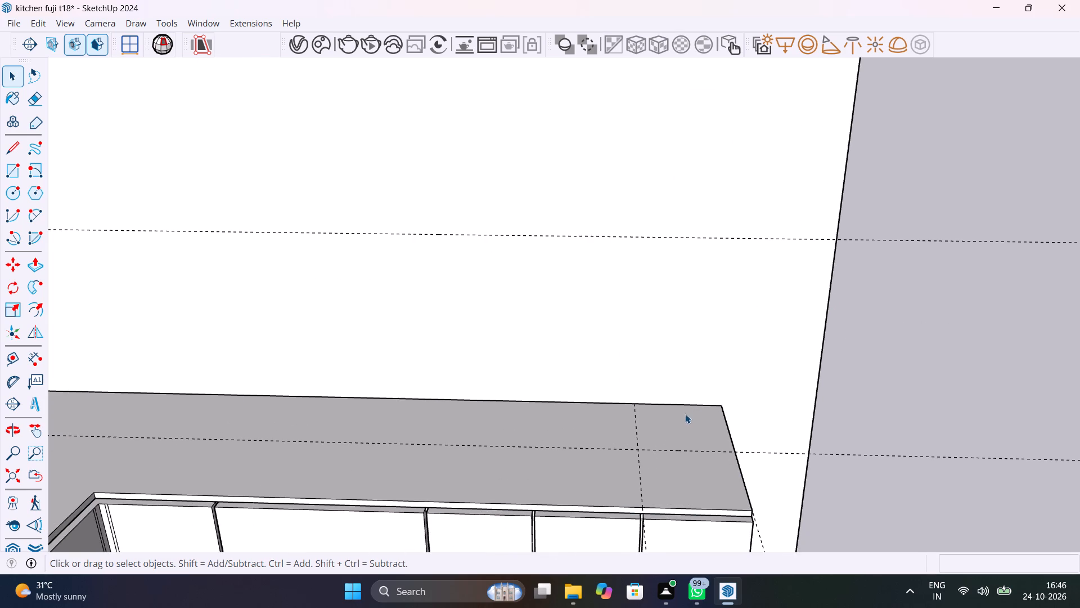
double_click(699, 443)
scroll(700, 443, "up", 1)
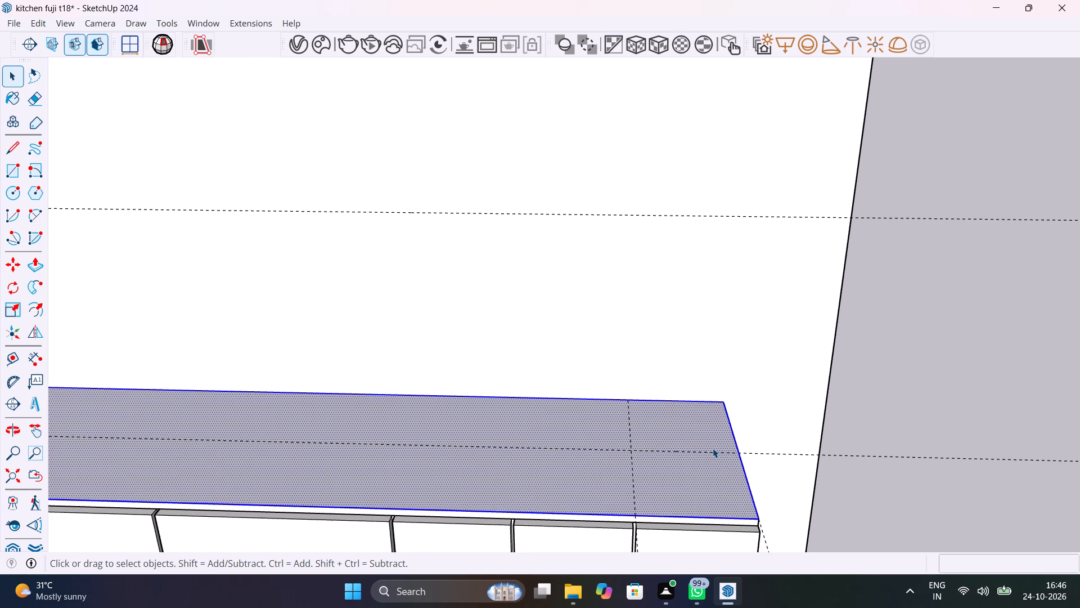
double_click(706, 441)
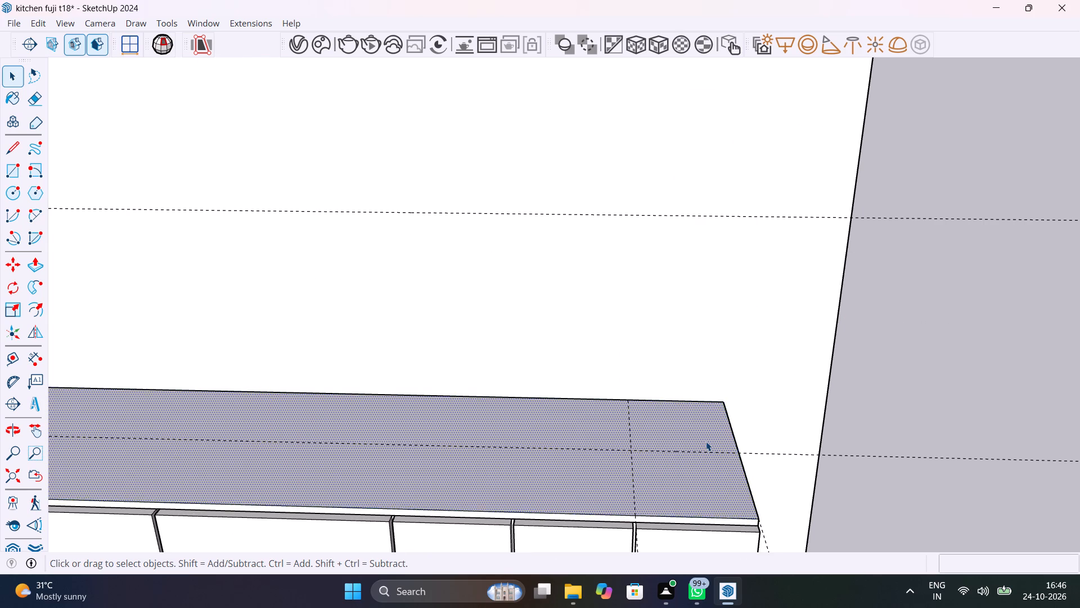
triple_click(706, 441)
triple_click(706, 441)
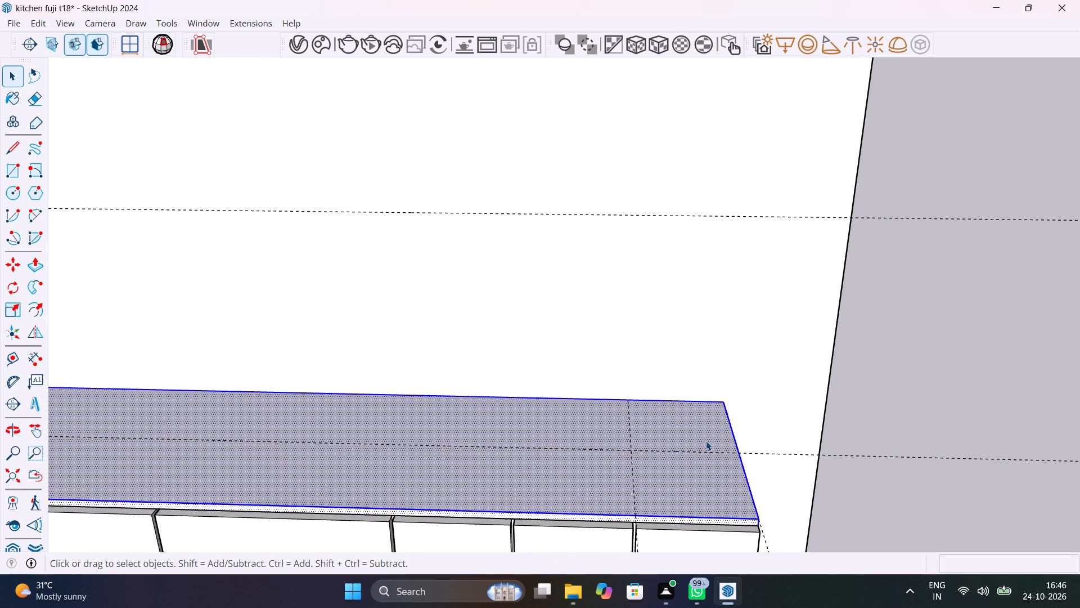
scroll(706, 441, "down", 6)
right_click(706, 441)
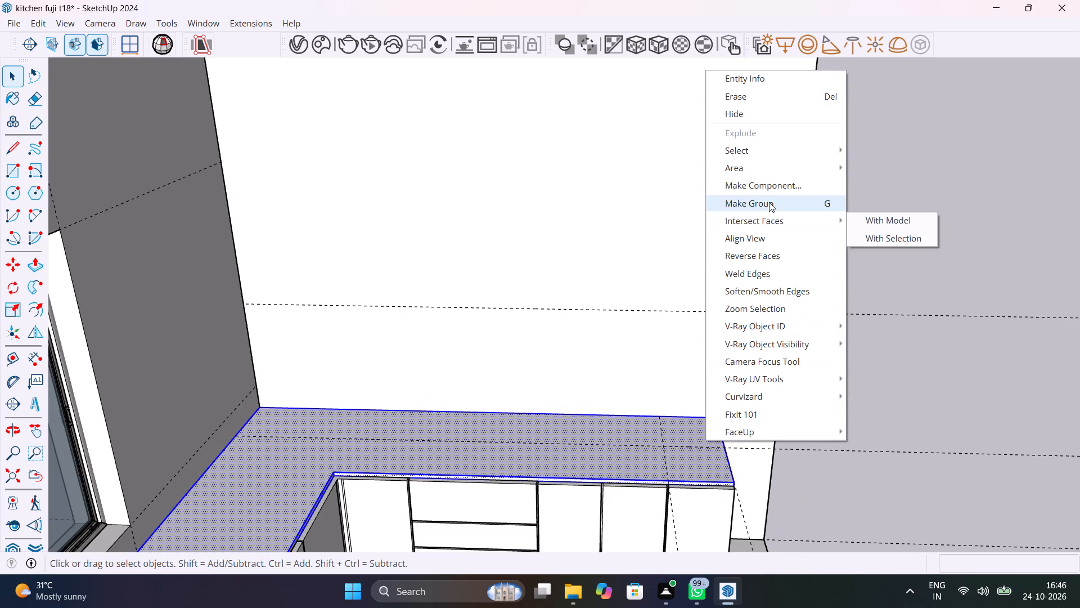
left_click(769, 202)
left_click(875, 253)
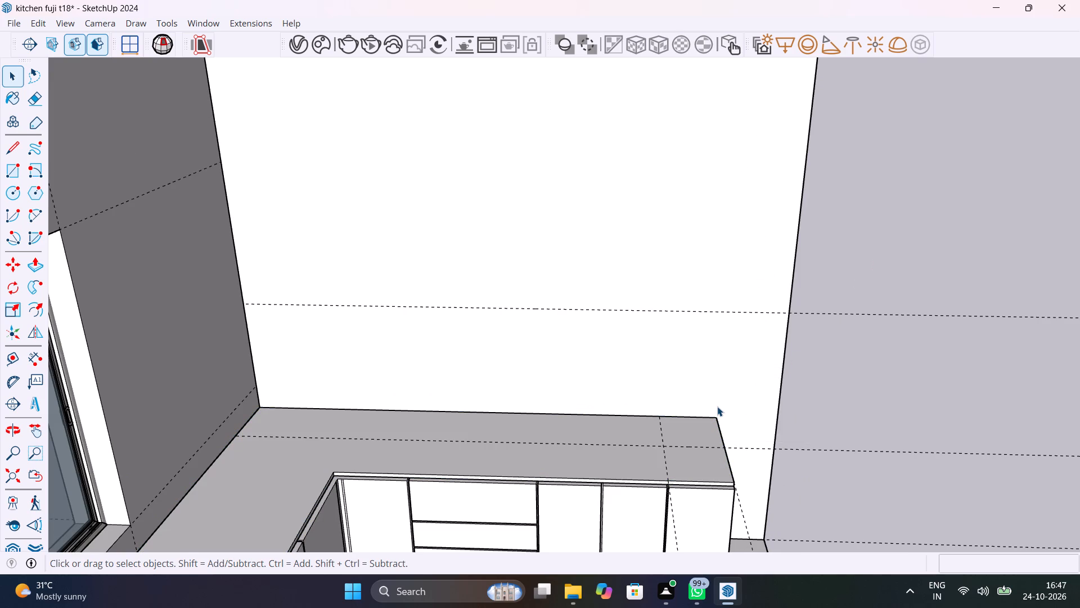
Draw a 1' by 1' rectangle on the grouped countertop's free-end back corner, bounded by the crossing guides.
key("r")
left_click(662, 415)
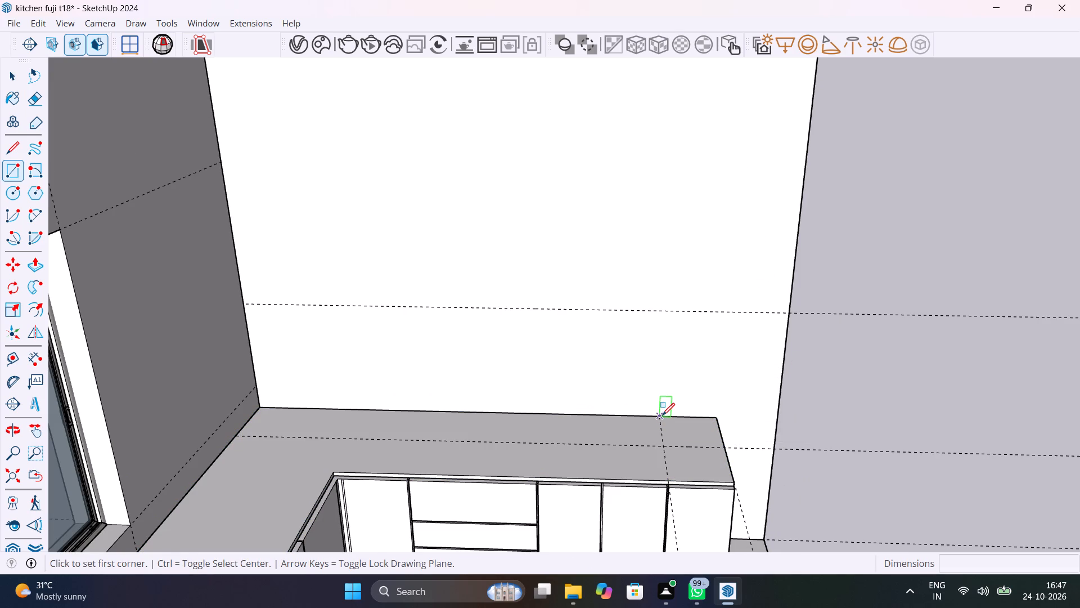
left_click(725, 441)
Push/Pull the new square at the countertop's end upward by 6'.
key("p")
left_click(696, 423)
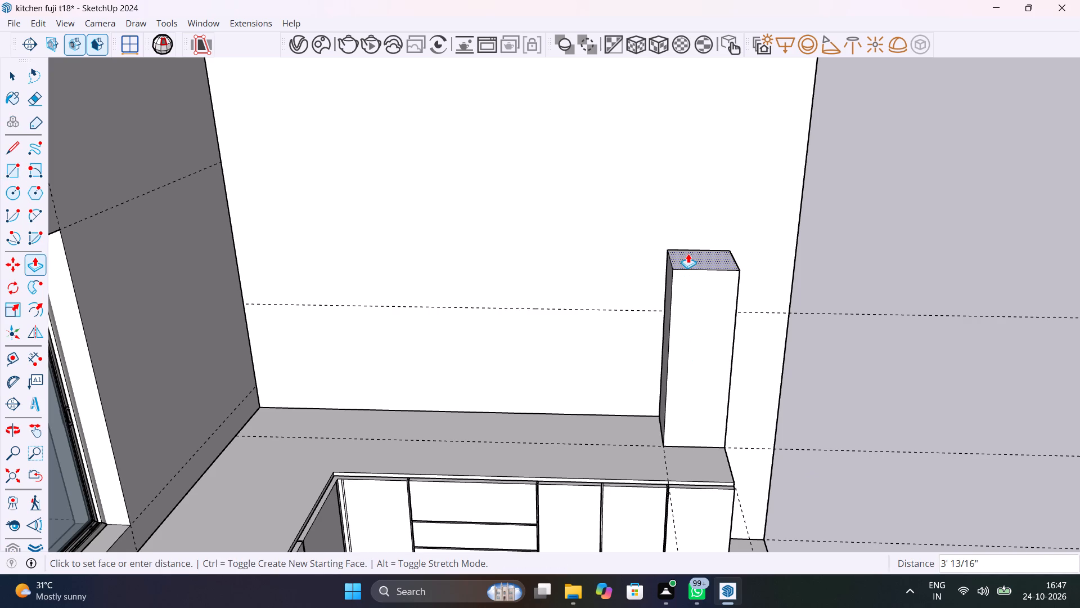
scroll(688, 253, "down", 5)
type("6'")
key("Return")
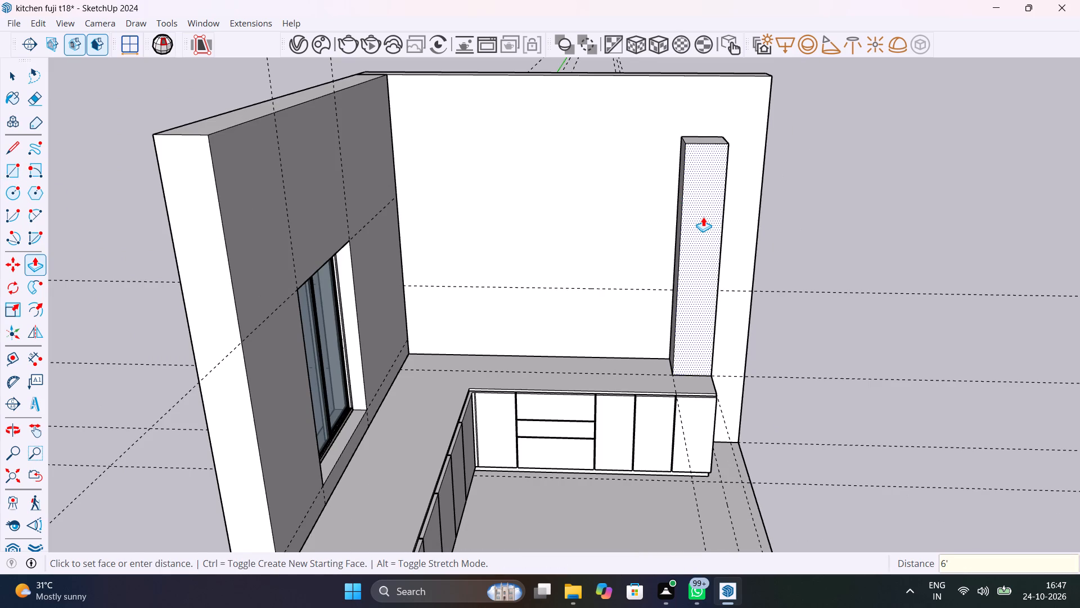
Select all faces and edges of the tall block and make it a separate group.
scroll(703, 216, "up", 4)
key("space")
left_click(703, 216)
triple_click(703, 217)
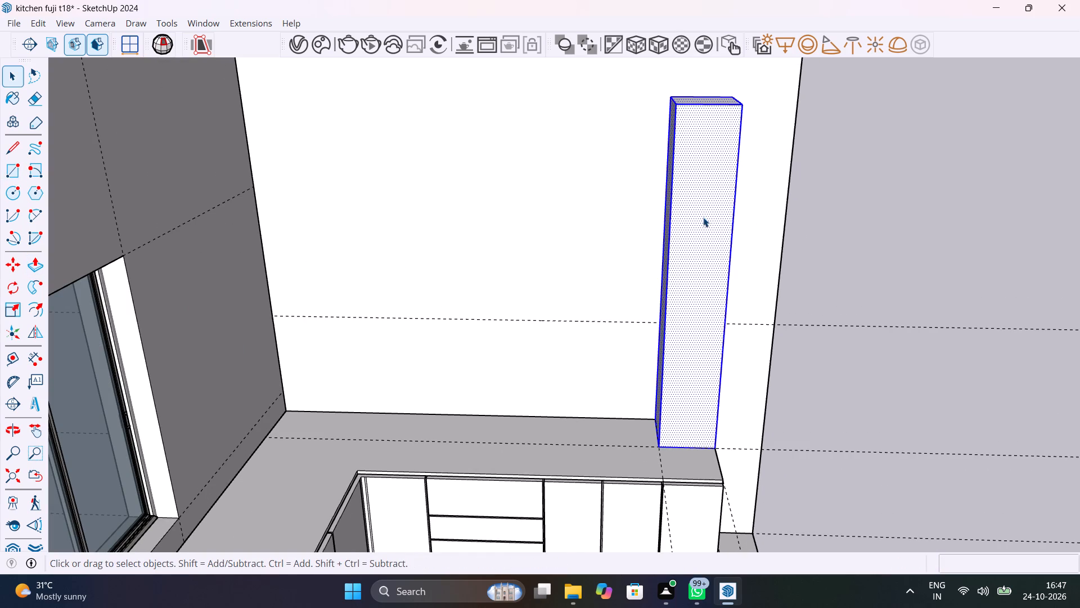
right_click(703, 217)
left_click(782, 346)
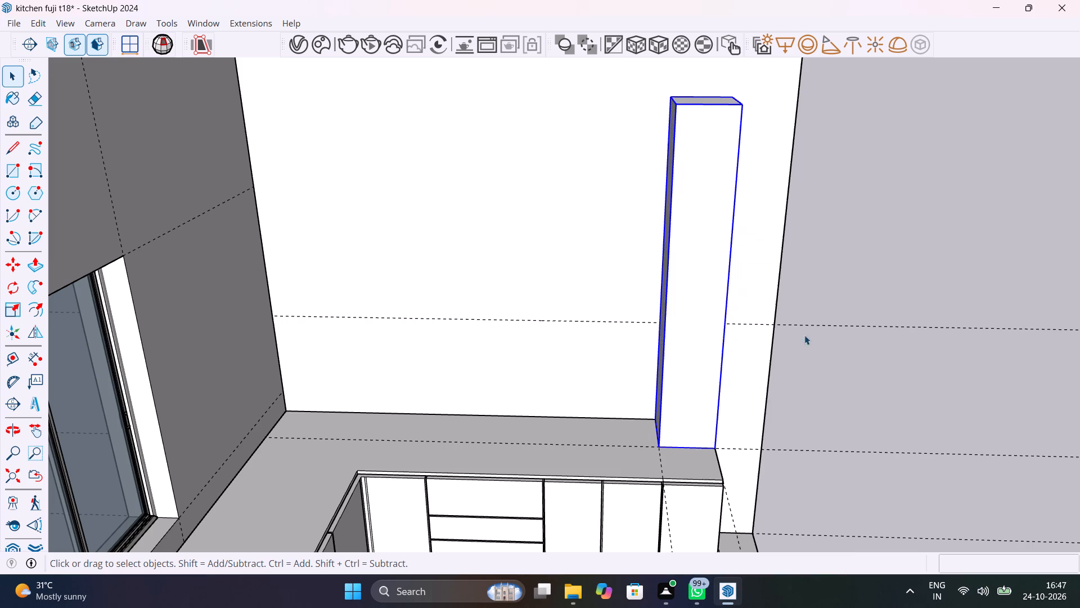
left_click(877, 266)
Inside the tall block's group, offset the front face's outline inward by 1".
double_click(715, 280)
scroll(715, 280, "up", 3)
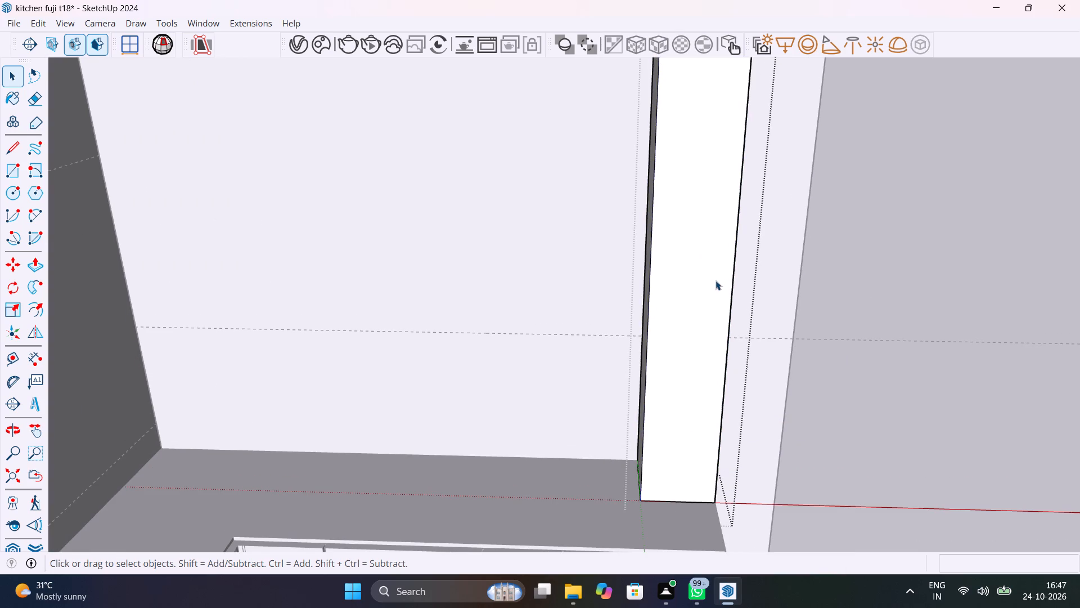
key("f")
left_click(728, 267)
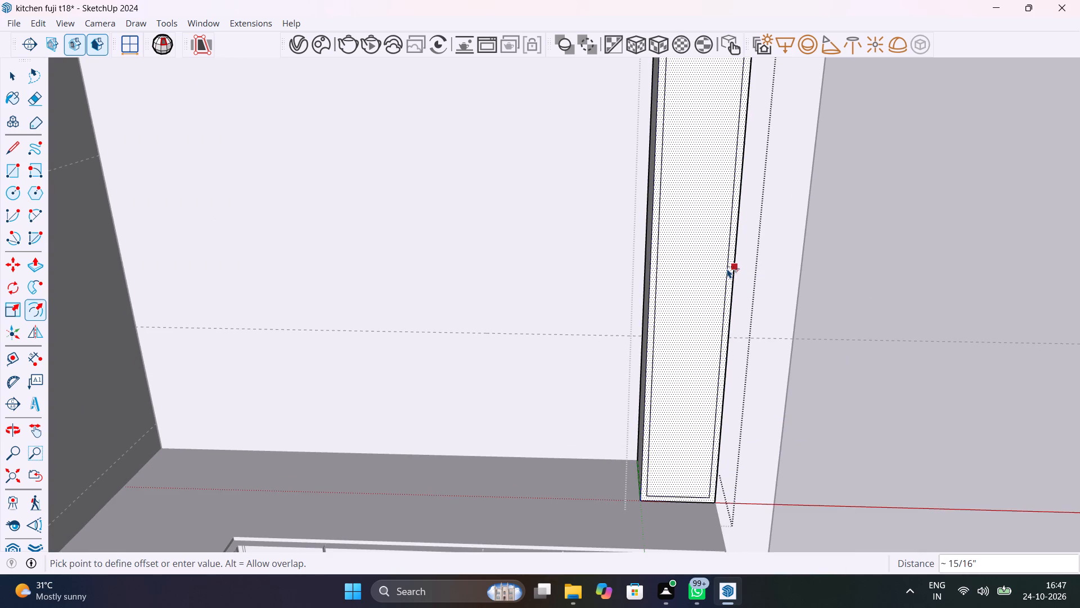
key("1")
key("shift+quotedbl")
key("Return")
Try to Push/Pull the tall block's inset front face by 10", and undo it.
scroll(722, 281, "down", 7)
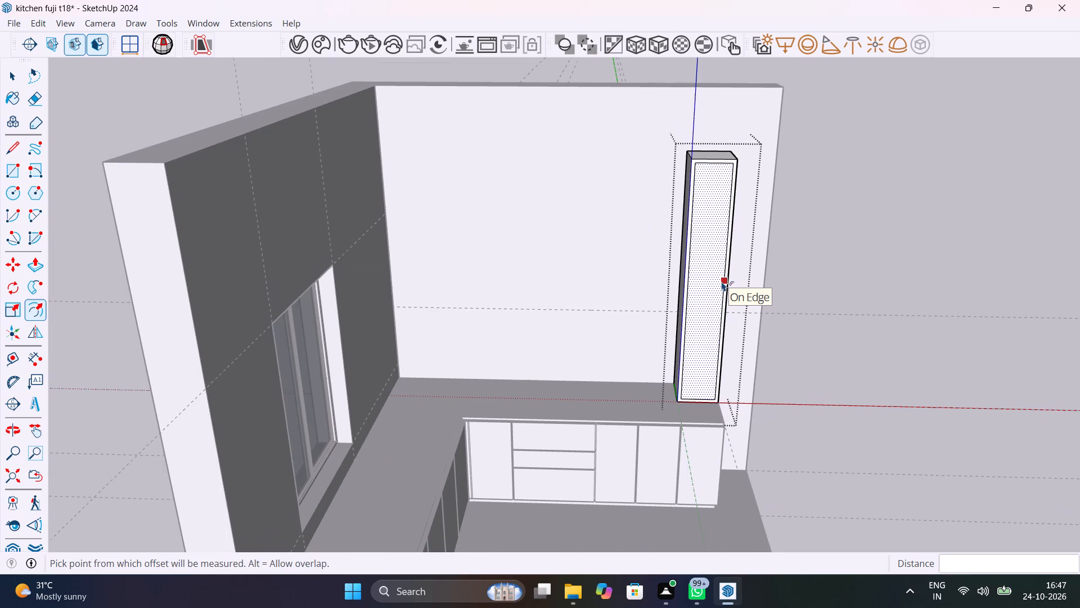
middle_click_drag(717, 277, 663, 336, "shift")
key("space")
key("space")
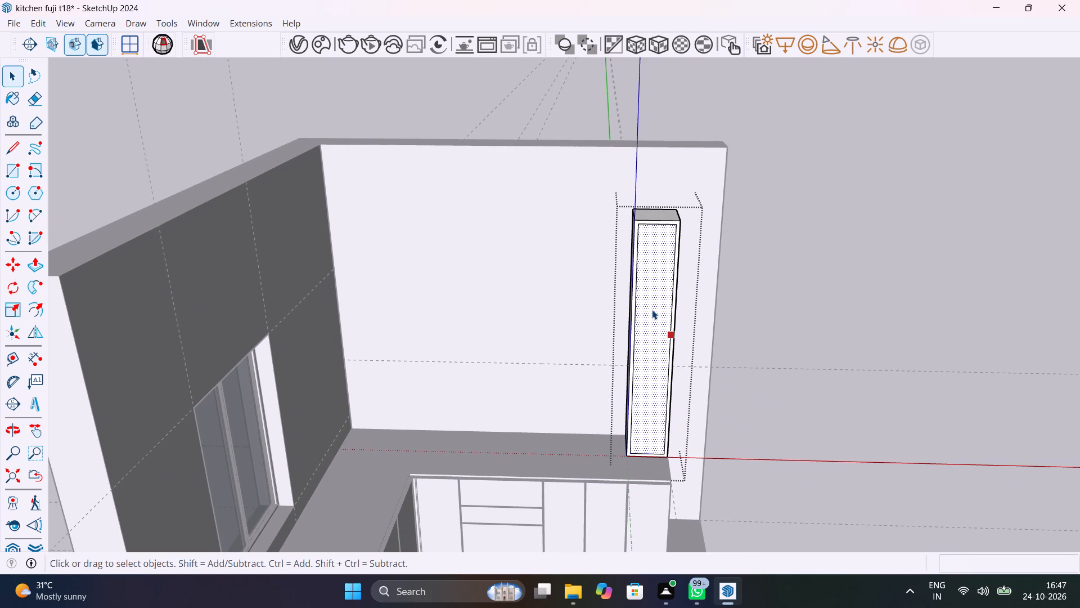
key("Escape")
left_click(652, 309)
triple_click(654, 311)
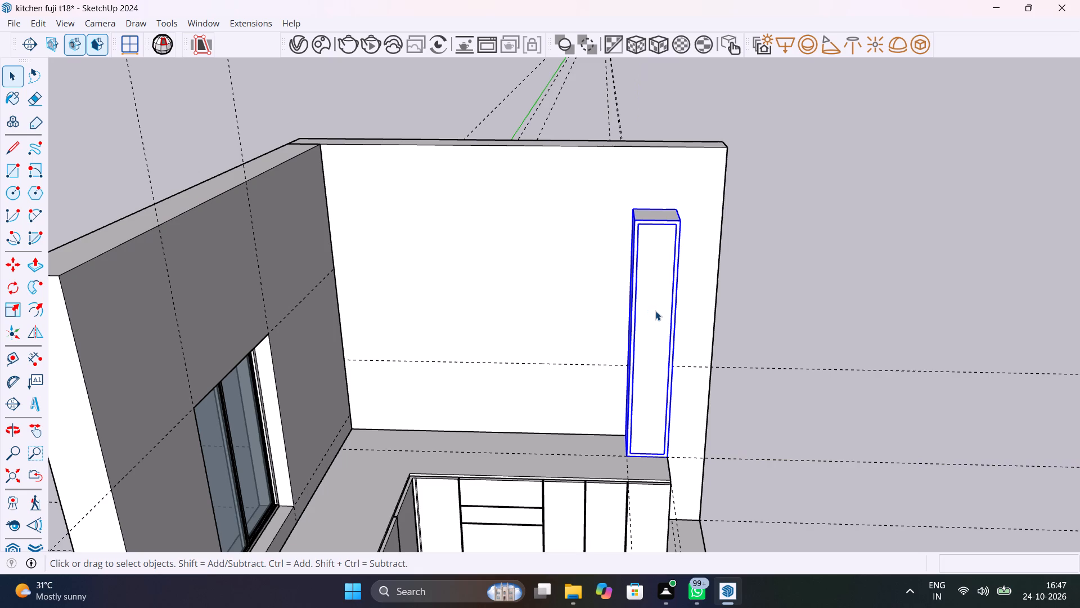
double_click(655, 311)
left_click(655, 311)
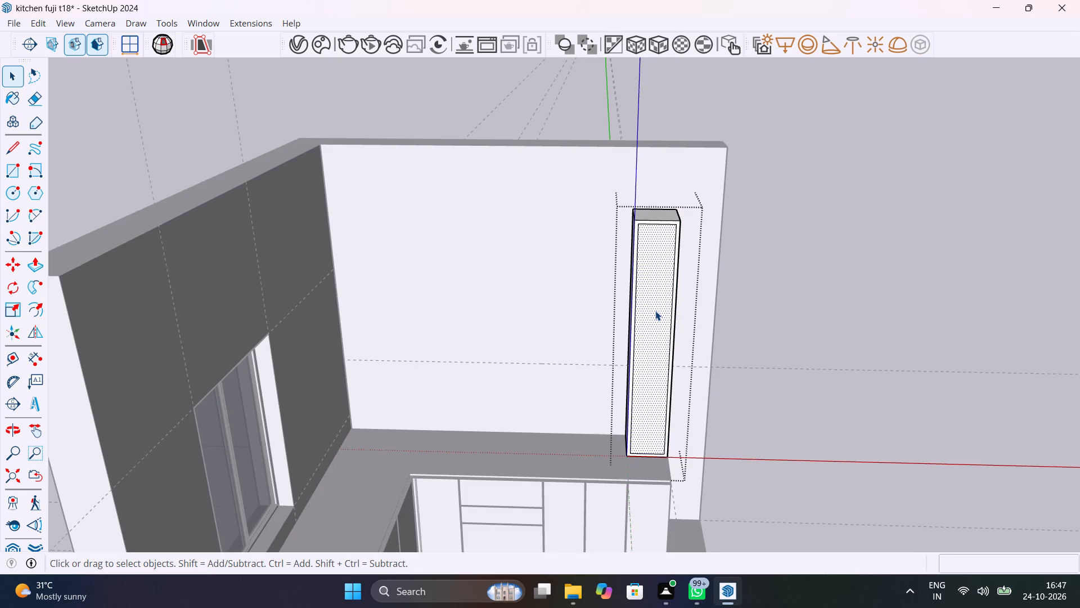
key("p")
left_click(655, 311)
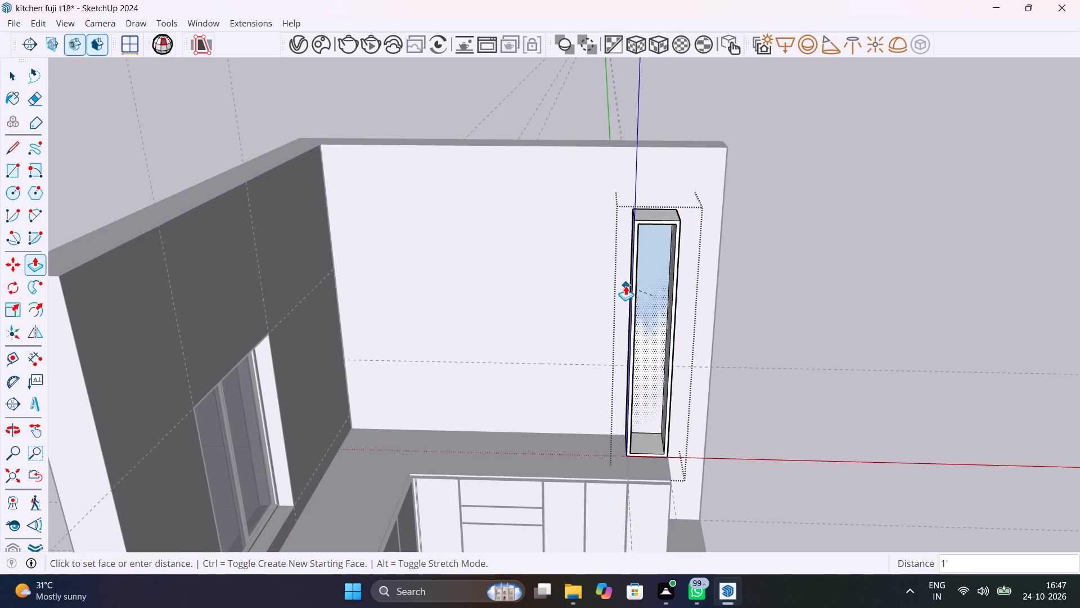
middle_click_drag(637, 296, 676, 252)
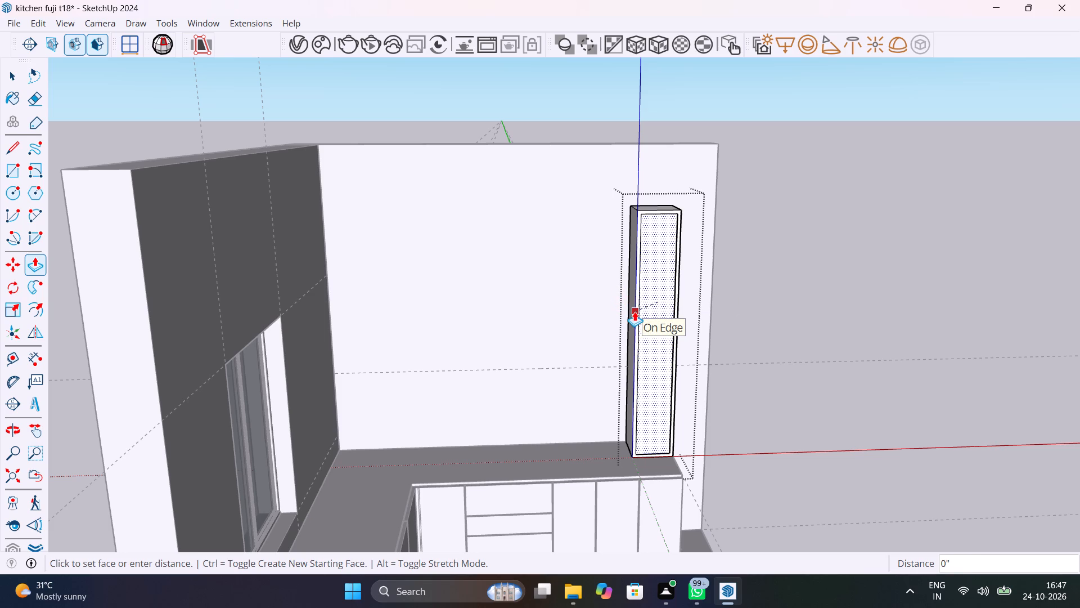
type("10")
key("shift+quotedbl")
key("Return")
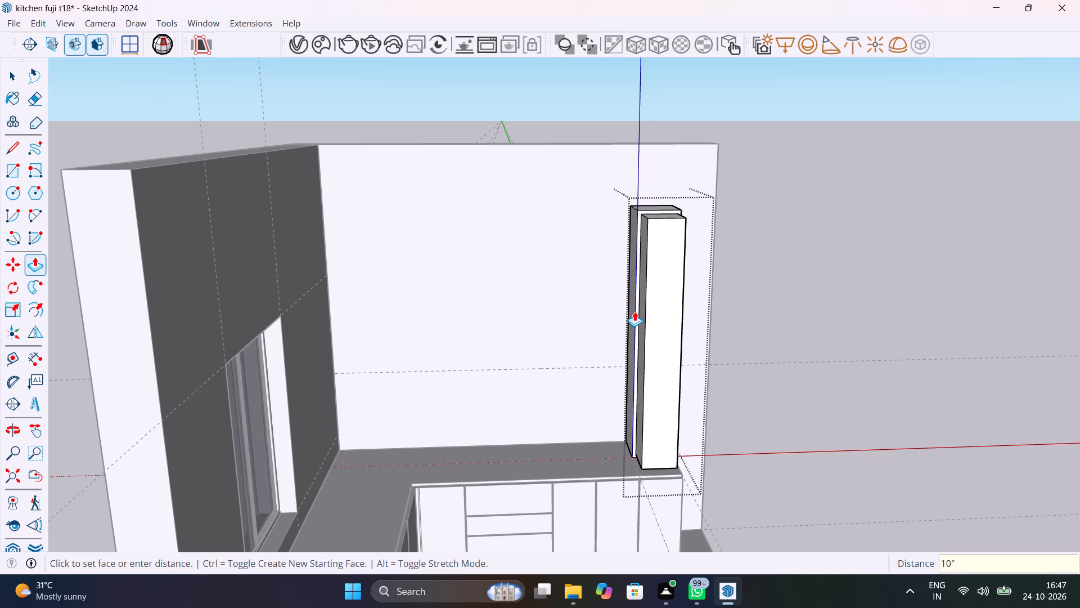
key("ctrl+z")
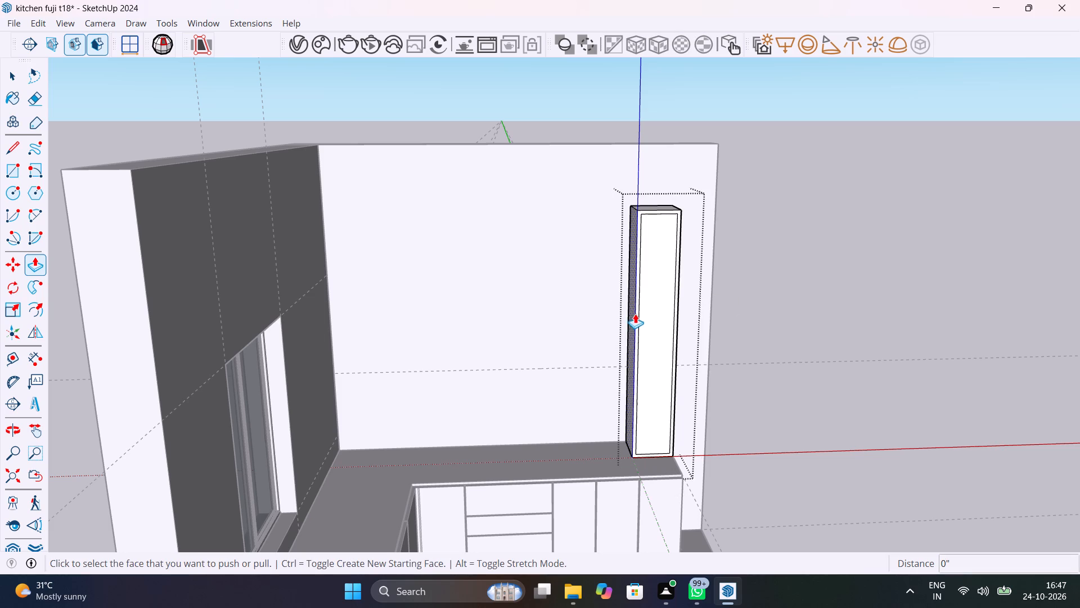
Push/Pull the inset front face 10" back into the tall block to hollow it into an open cabinet.
left_click(654, 326)
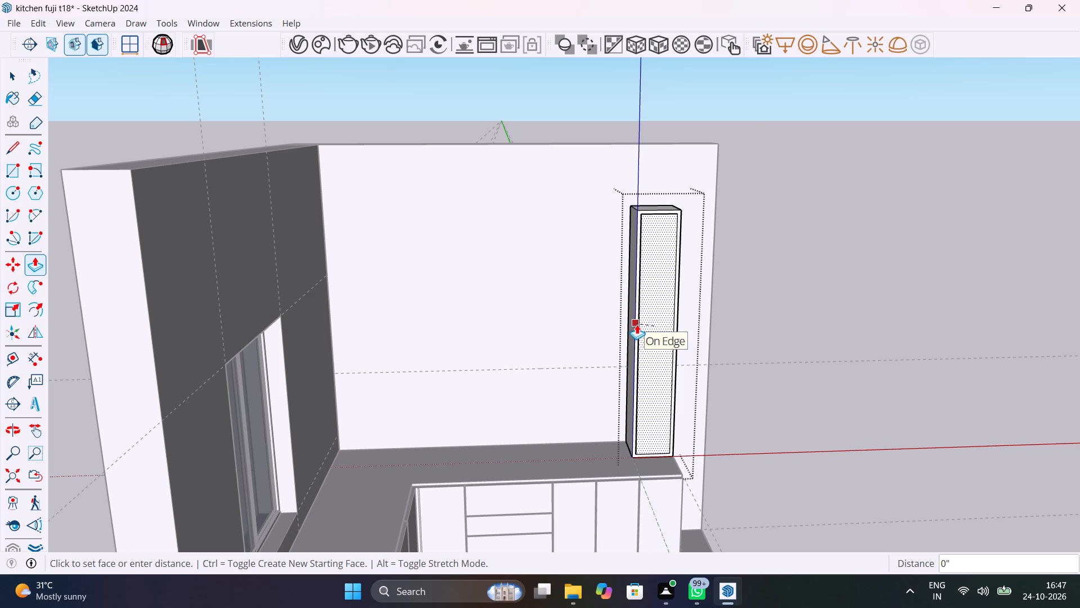
scroll(637, 324, "up", 5)
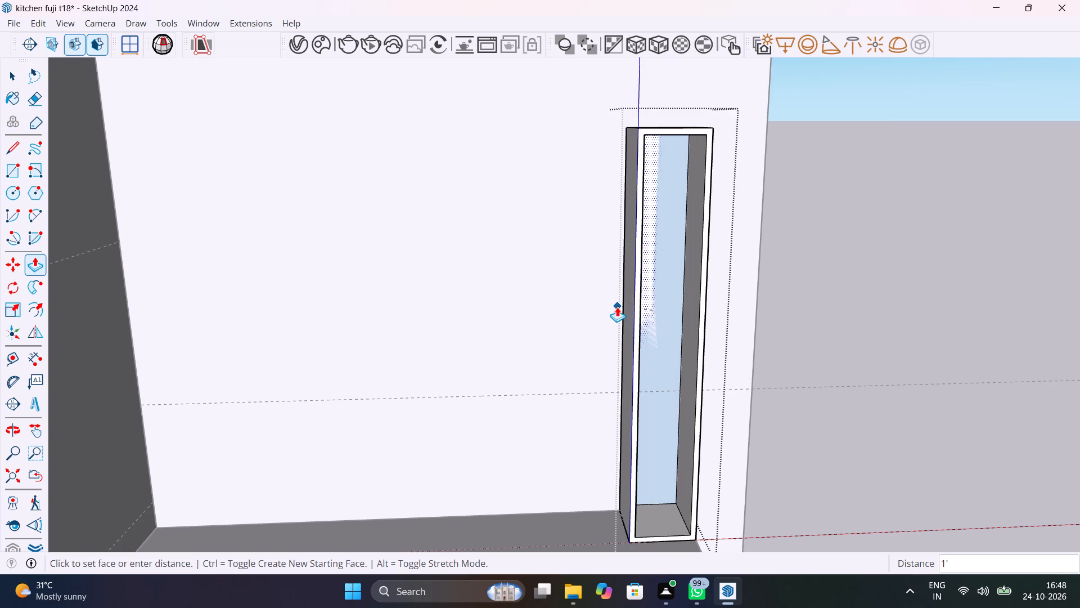
type("10\"")
key("Return")
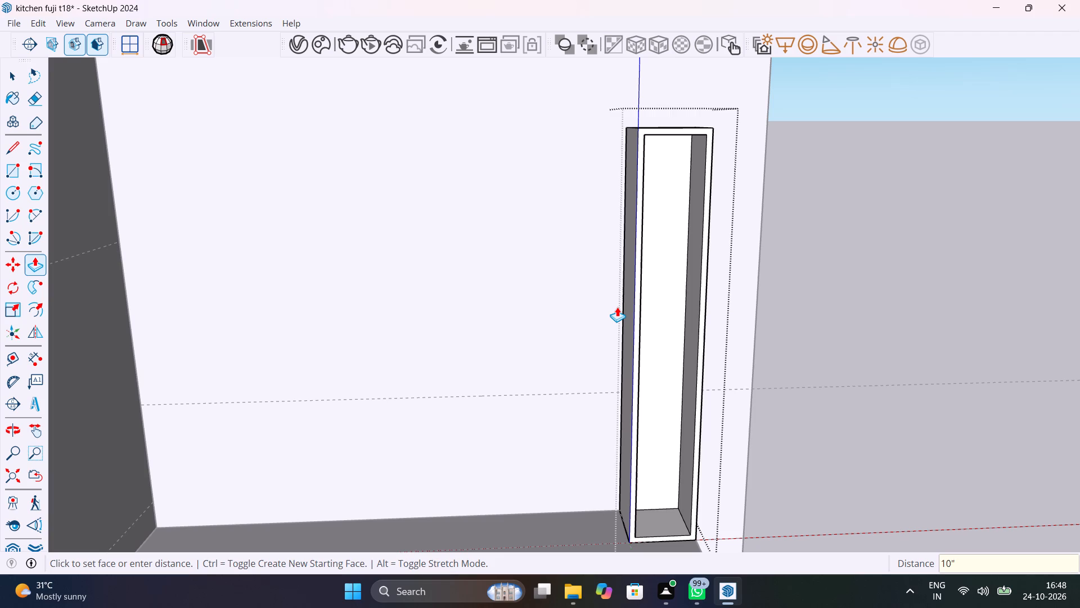
key("space")
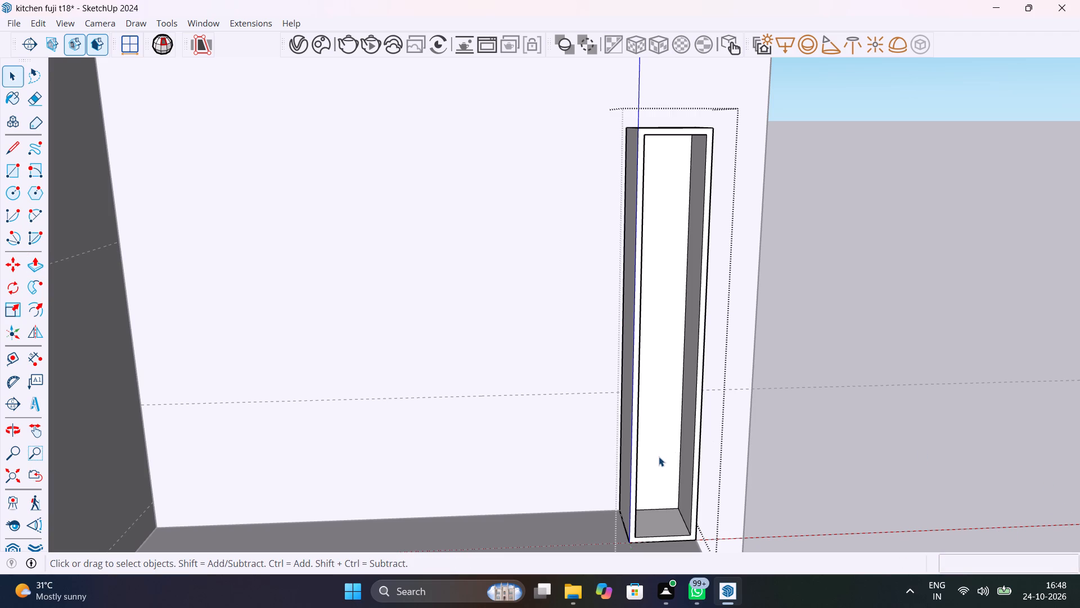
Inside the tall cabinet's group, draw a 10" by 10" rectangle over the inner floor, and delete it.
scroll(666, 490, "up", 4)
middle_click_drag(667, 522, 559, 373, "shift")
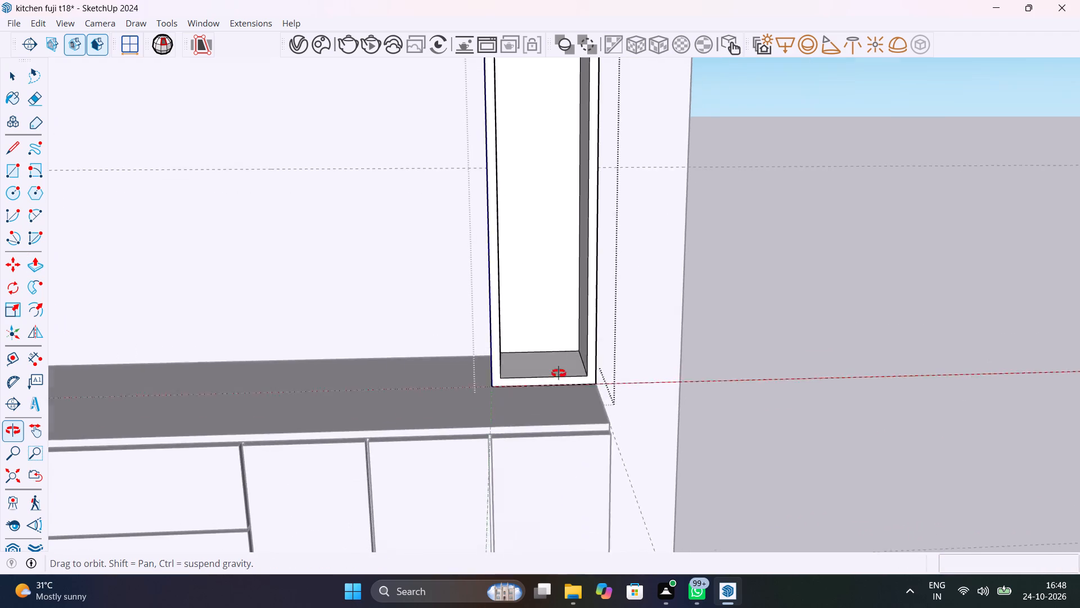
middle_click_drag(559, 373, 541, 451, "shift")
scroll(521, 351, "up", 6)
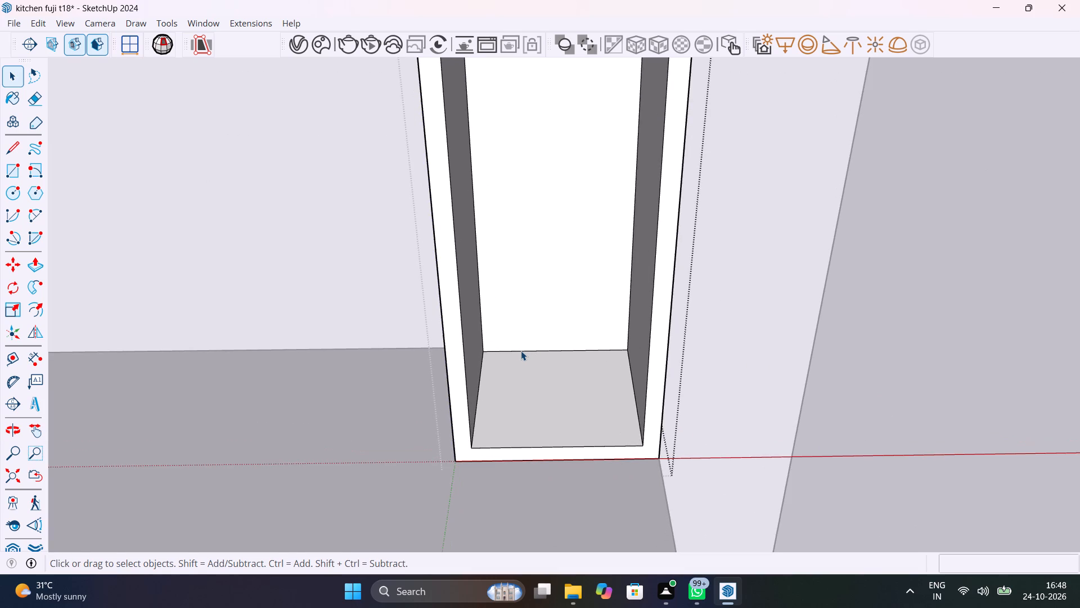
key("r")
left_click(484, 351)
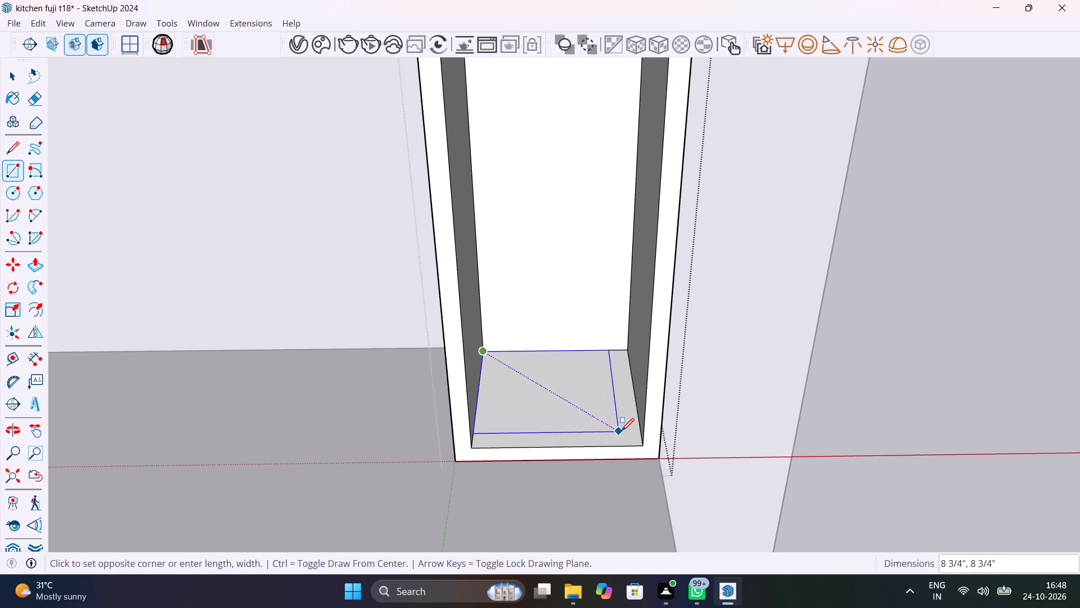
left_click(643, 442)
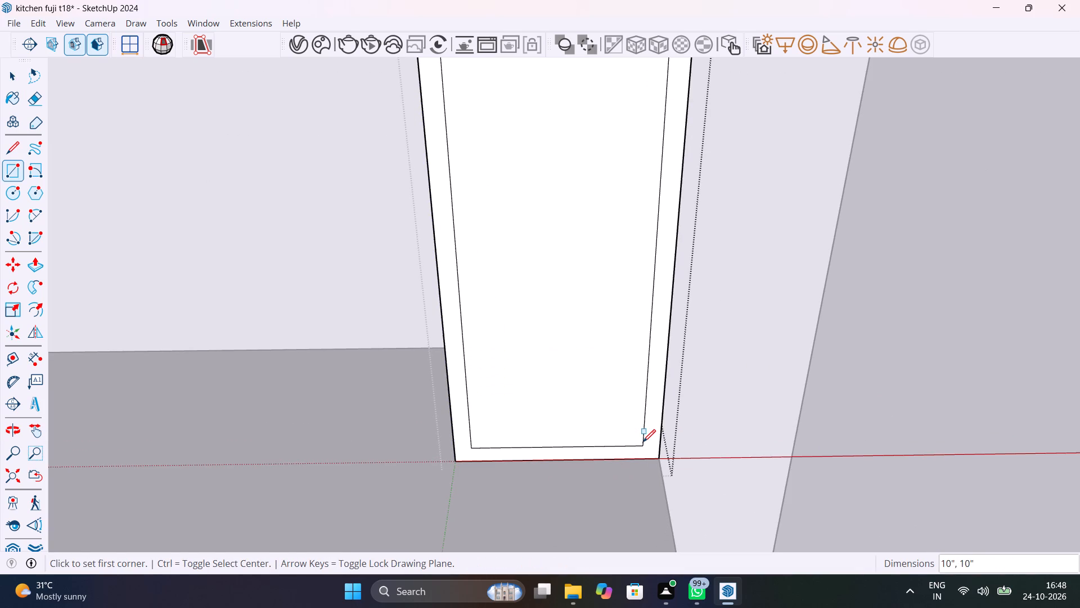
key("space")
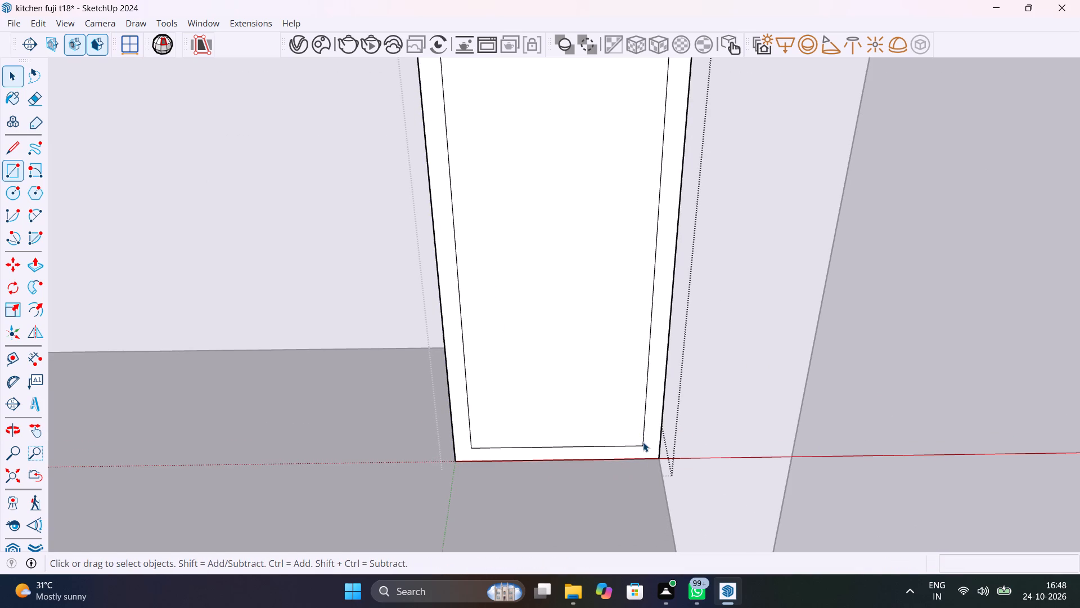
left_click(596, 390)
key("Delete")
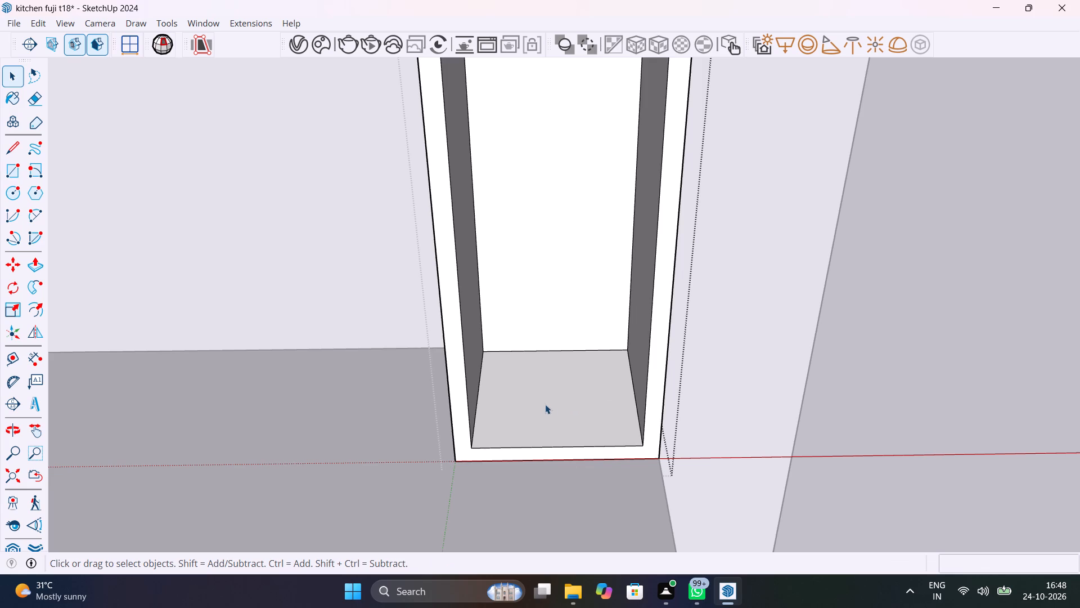
Outside the cabinet's group, draw a rectangle covering its inner floor and Push/Pull it up 1" as a shelf board.
left_click(883, 358)
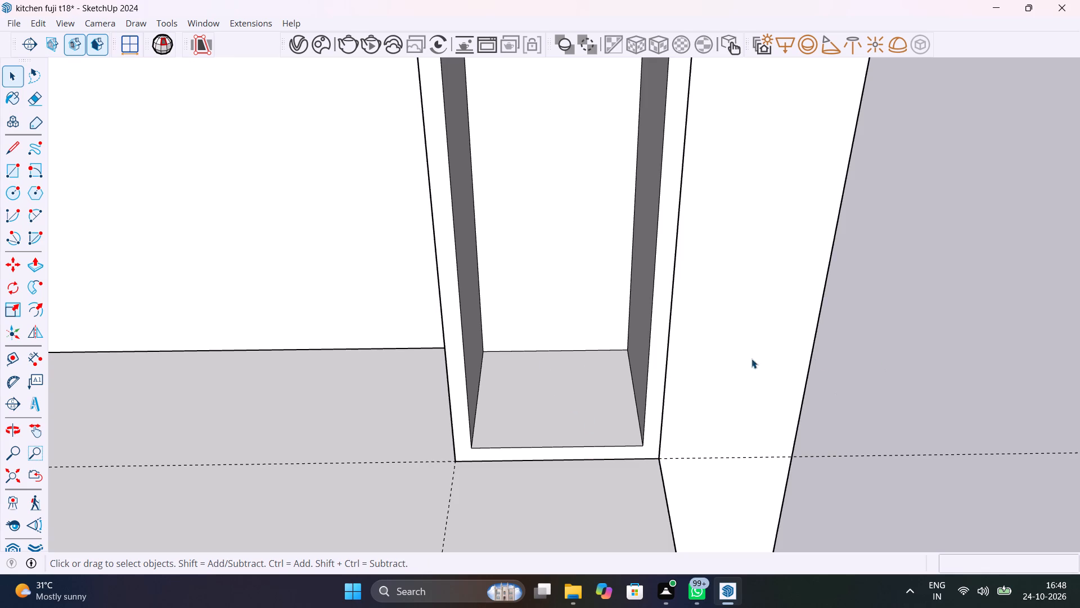
key("r")
left_click(484, 349)
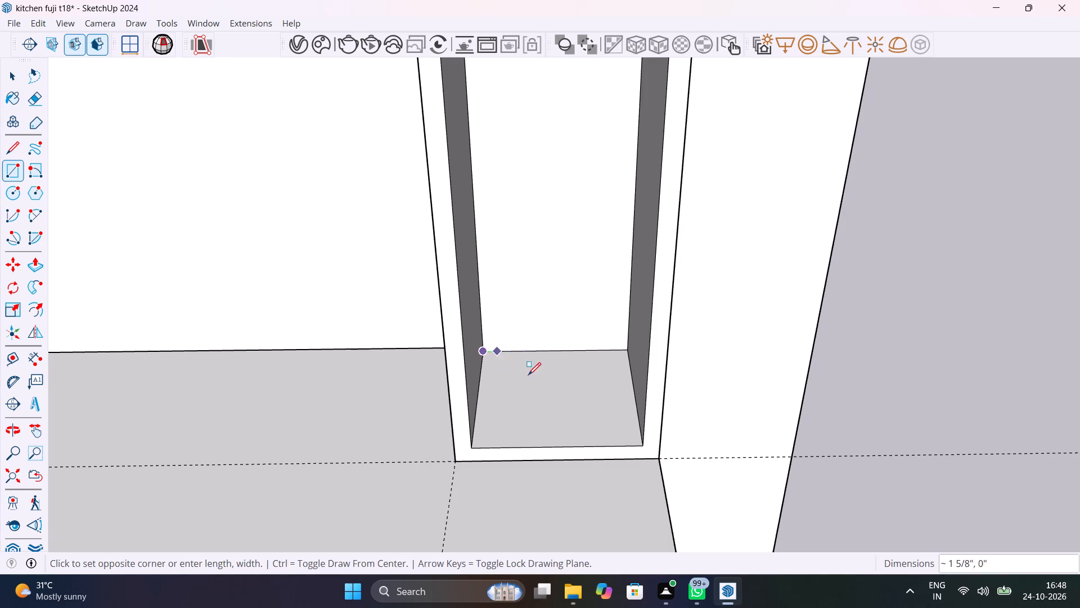
left_click(639, 444)
key("space")
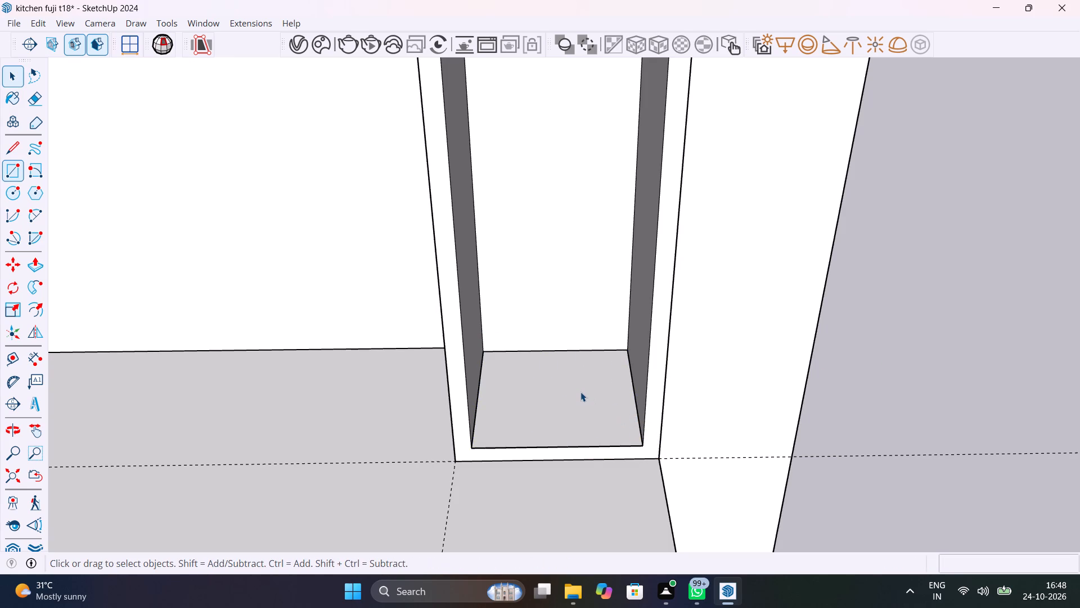
left_click(580, 391)
key("p")
left_click(580, 391)
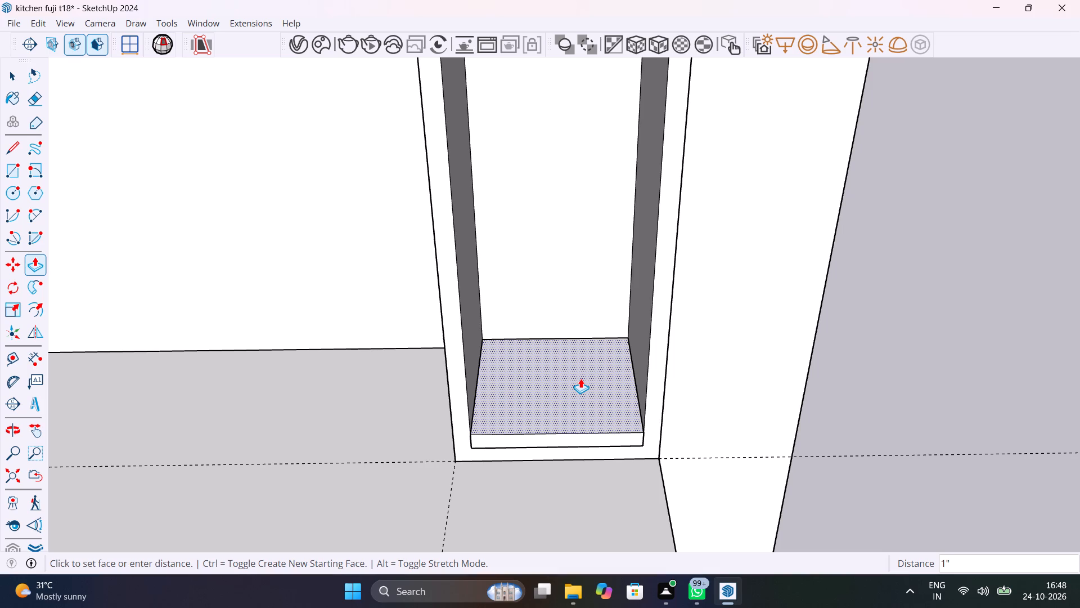
type("1\"")
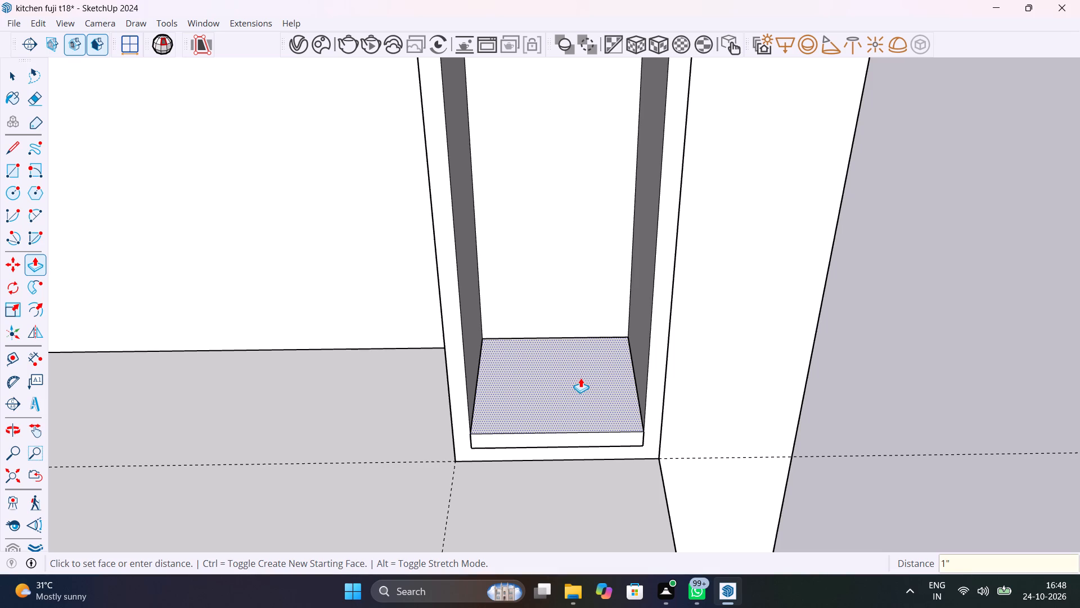
key("Return")
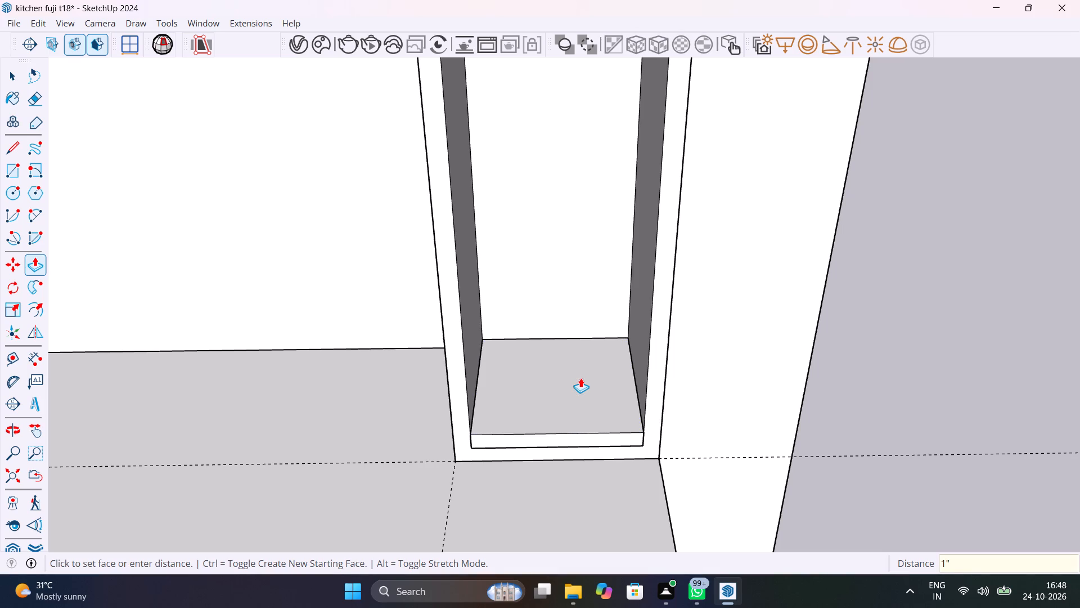
key("space")
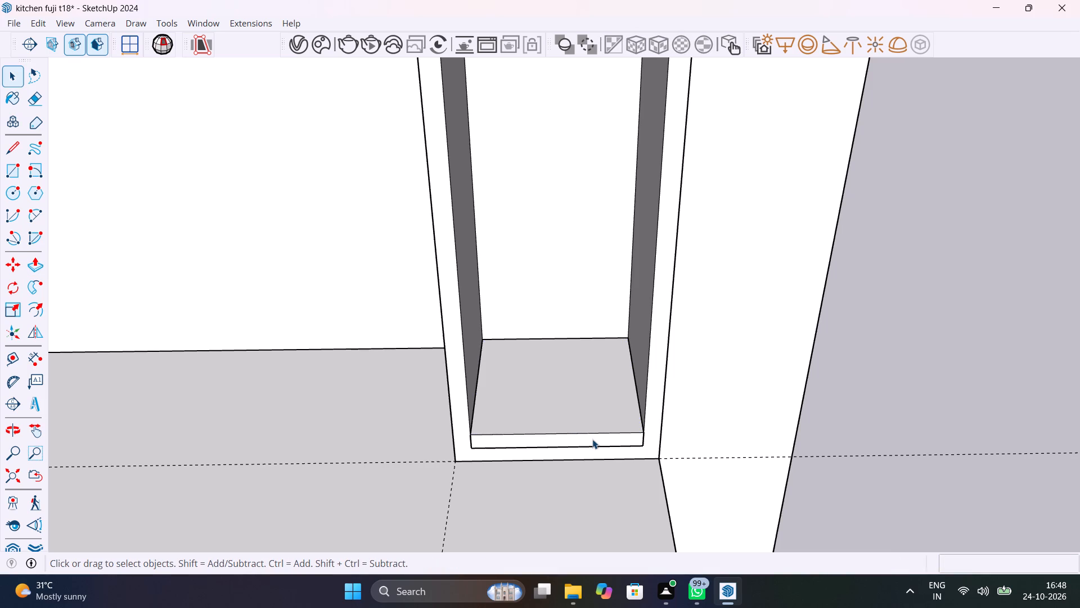
Select the whole shelf board and make it a component with the default settings.
triple_click(592, 439)
right_click(592, 439)
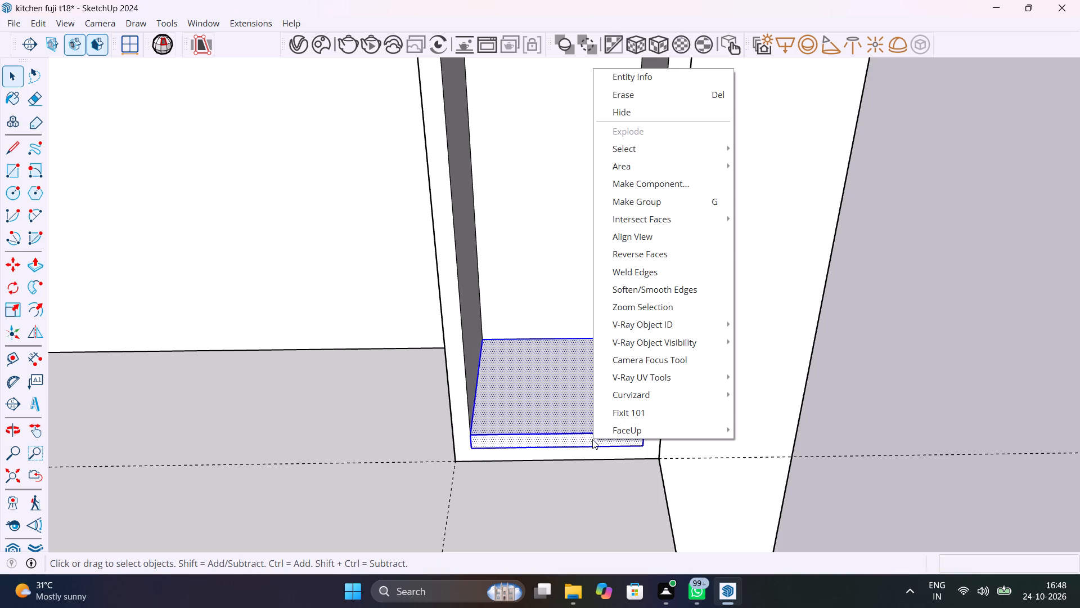
left_click(672, 184)
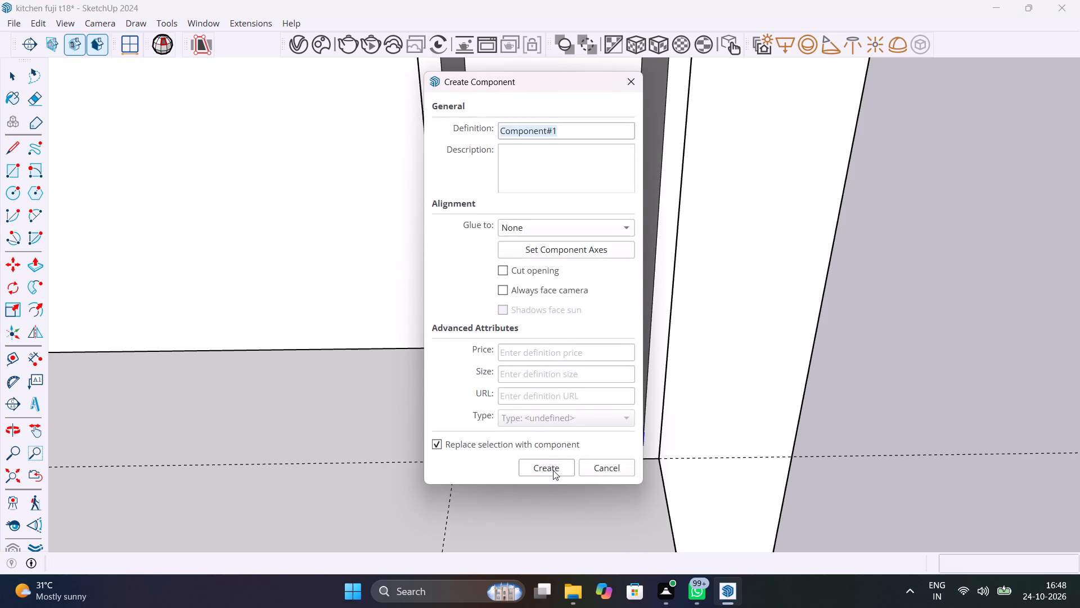
left_click(554, 475)
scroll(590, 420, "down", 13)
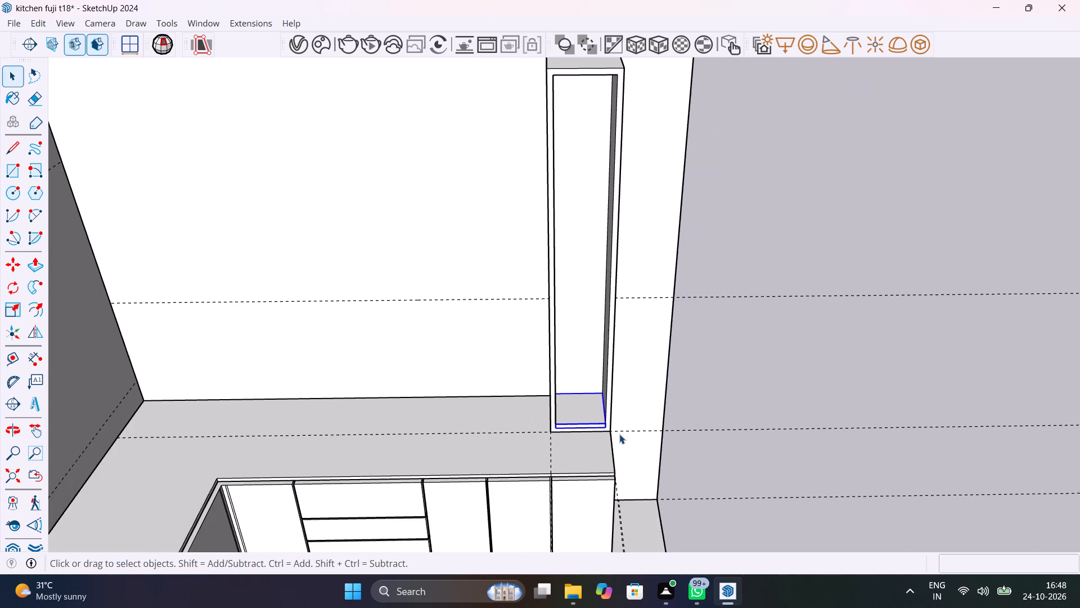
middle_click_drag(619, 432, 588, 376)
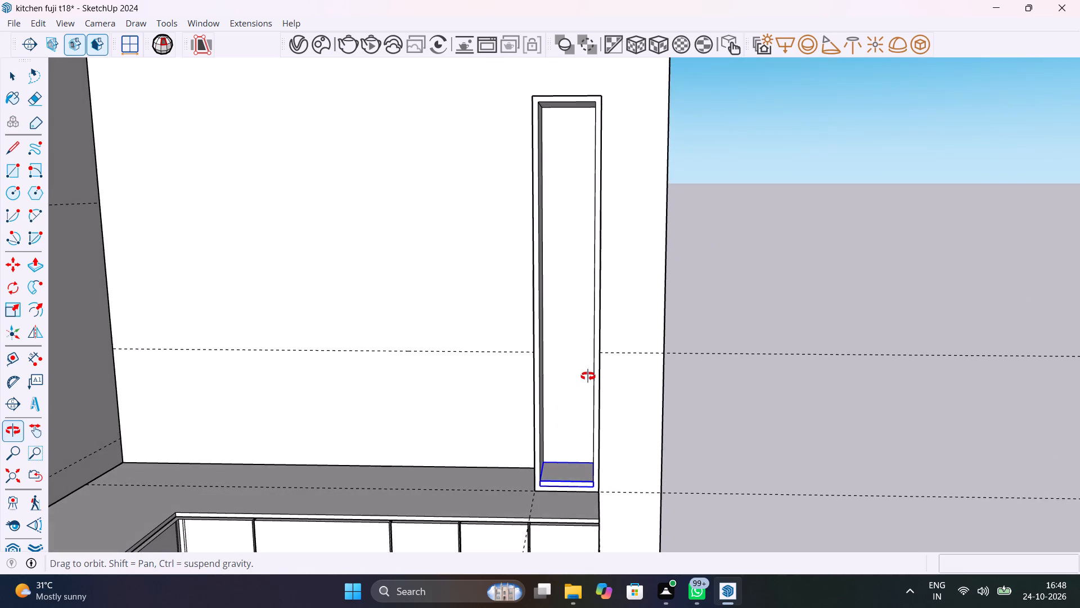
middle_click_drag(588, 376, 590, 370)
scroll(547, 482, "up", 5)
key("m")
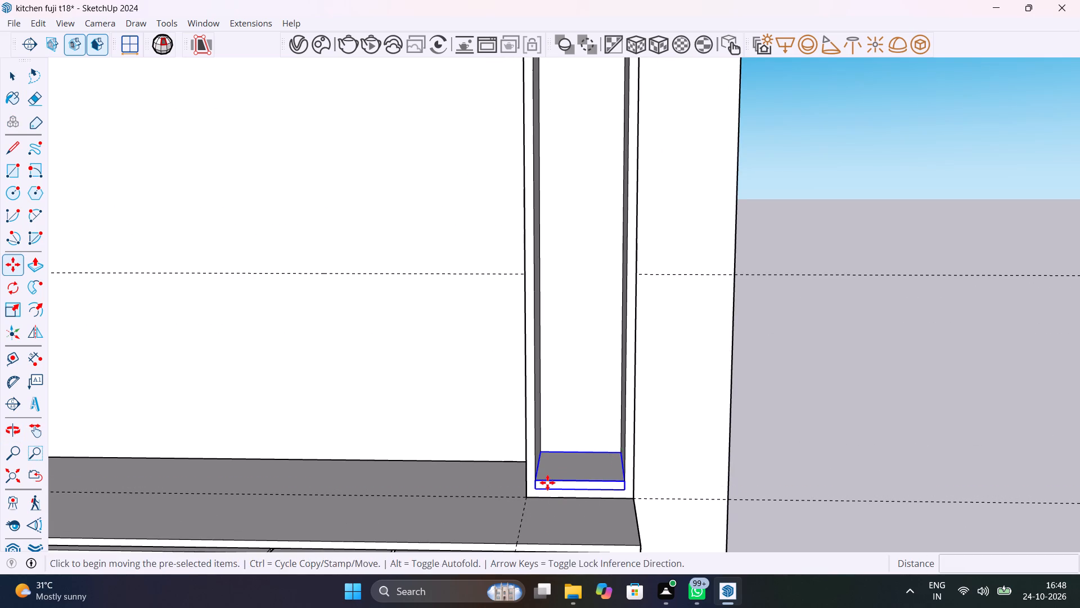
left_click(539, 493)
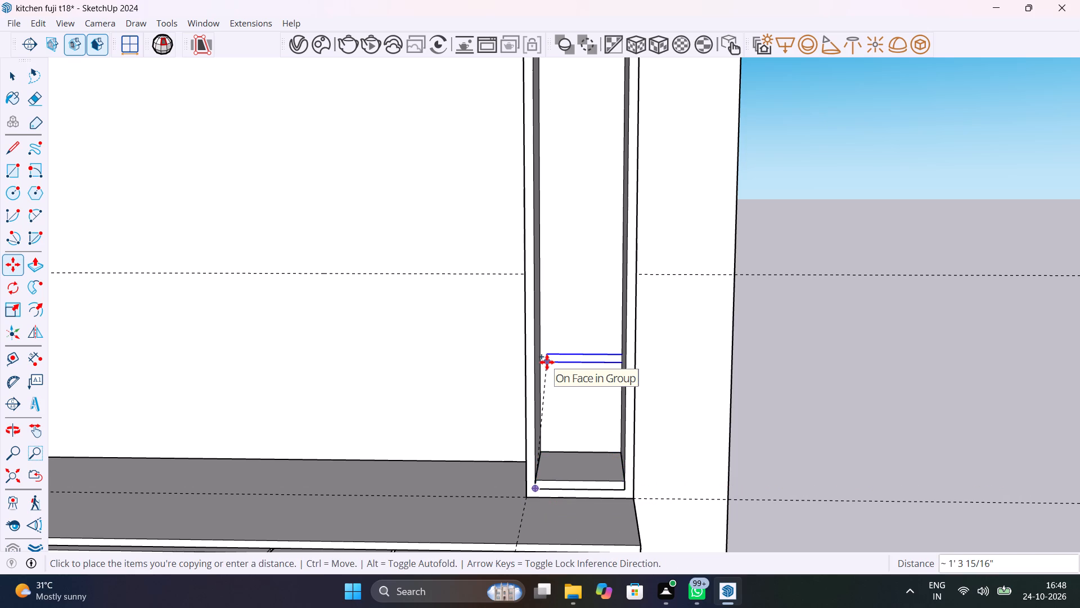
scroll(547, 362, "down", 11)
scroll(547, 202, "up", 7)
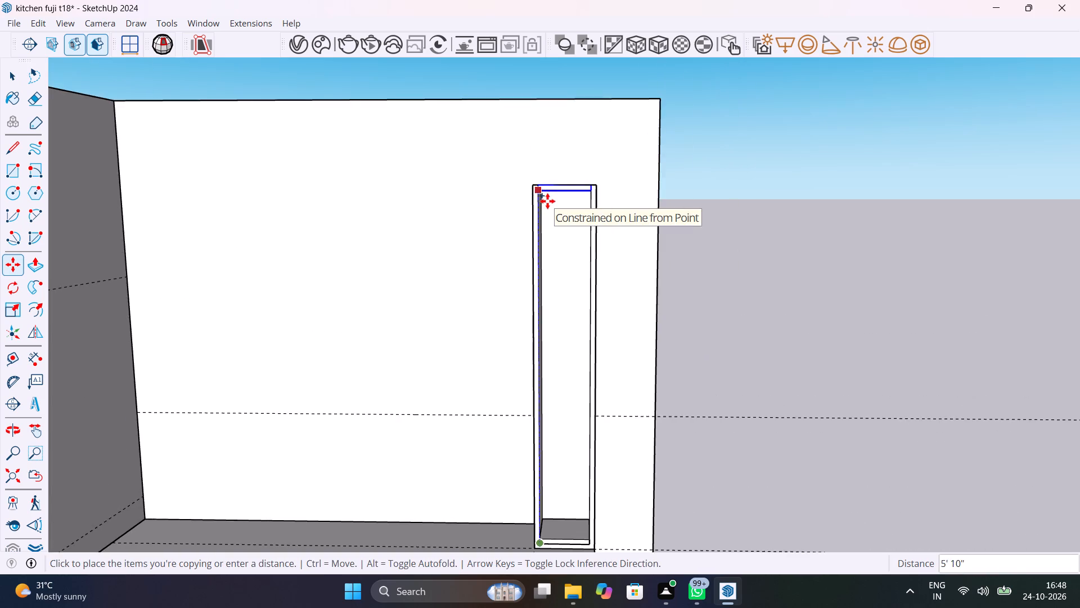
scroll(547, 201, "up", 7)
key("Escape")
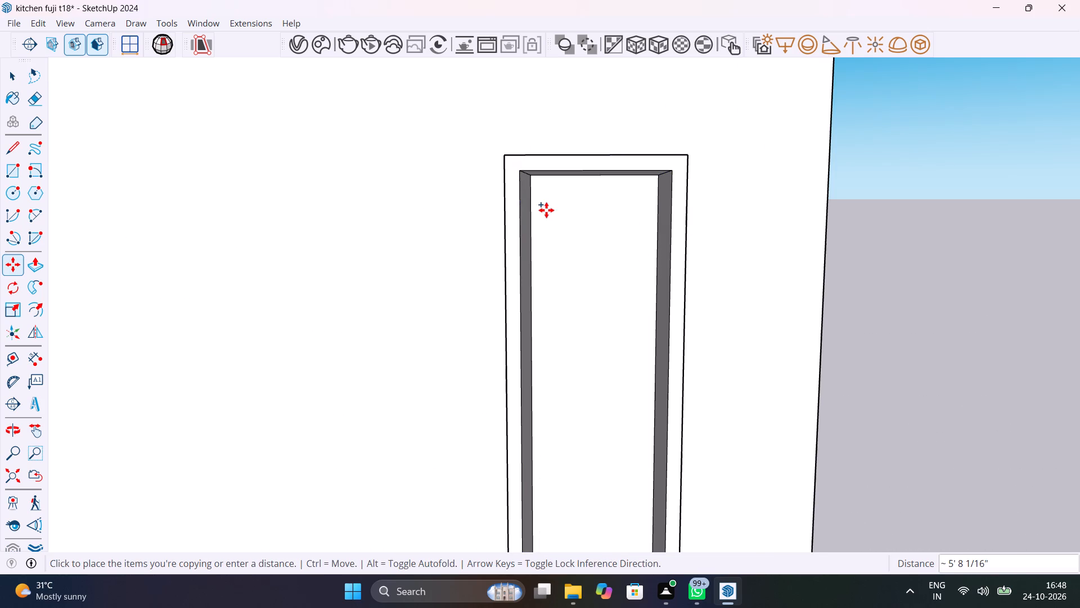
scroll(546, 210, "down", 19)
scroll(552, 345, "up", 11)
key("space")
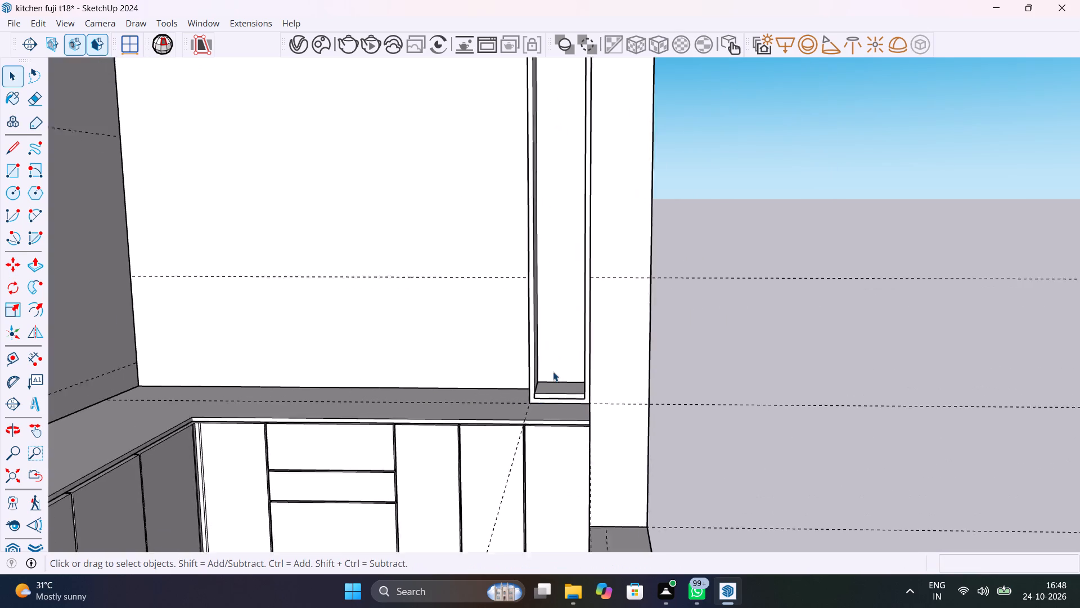
Copy the shelf component from the cabinet's inner floor straight up to the underside of its top panel.
scroll(553, 372, "up", 5)
left_click(572, 395)
key("m")
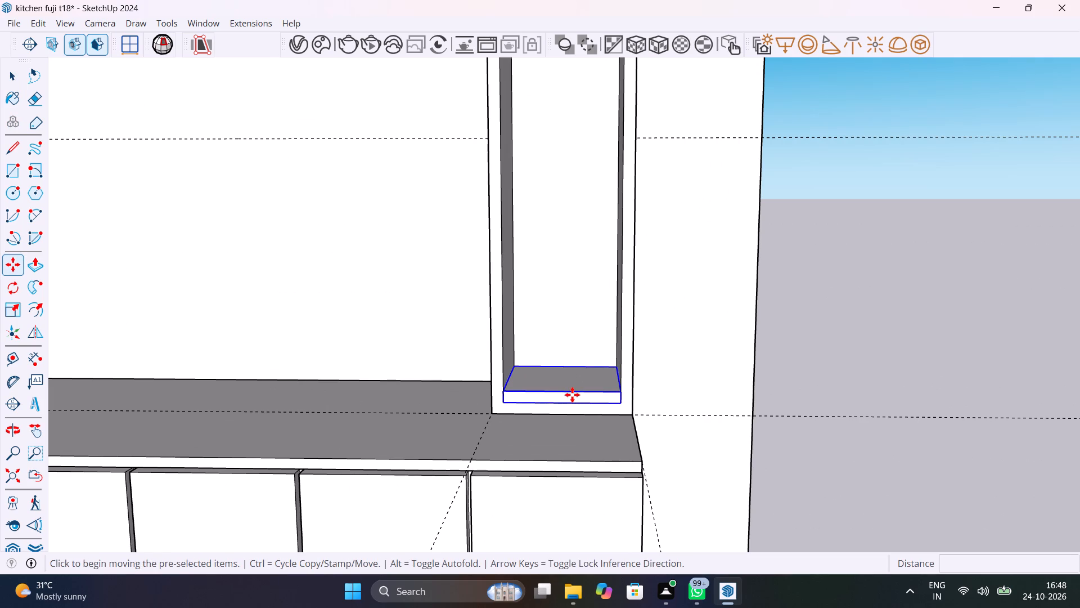
left_click(505, 390)
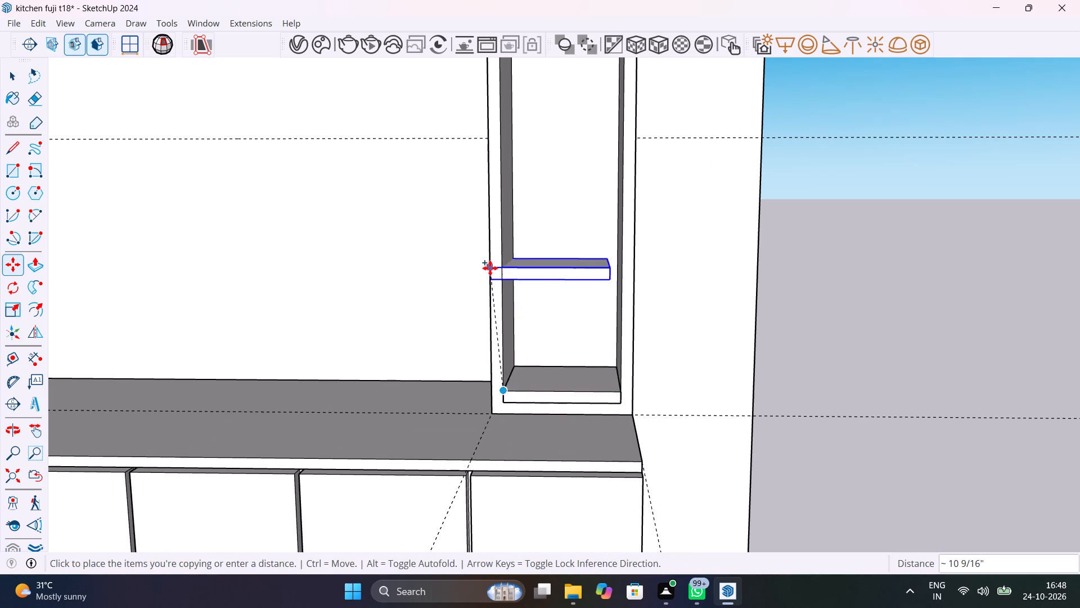
scroll(490, 268, "down", 14)
middle_click_drag(507, 307, 509, 479, "shift")
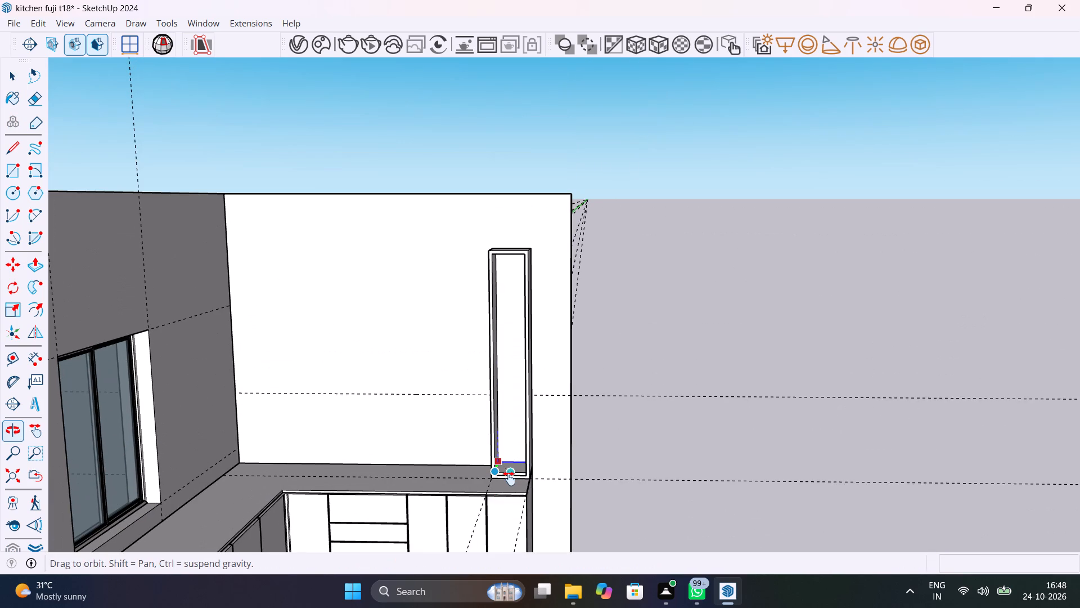
middle_click_drag(509, 479, 509, 512, "shift")
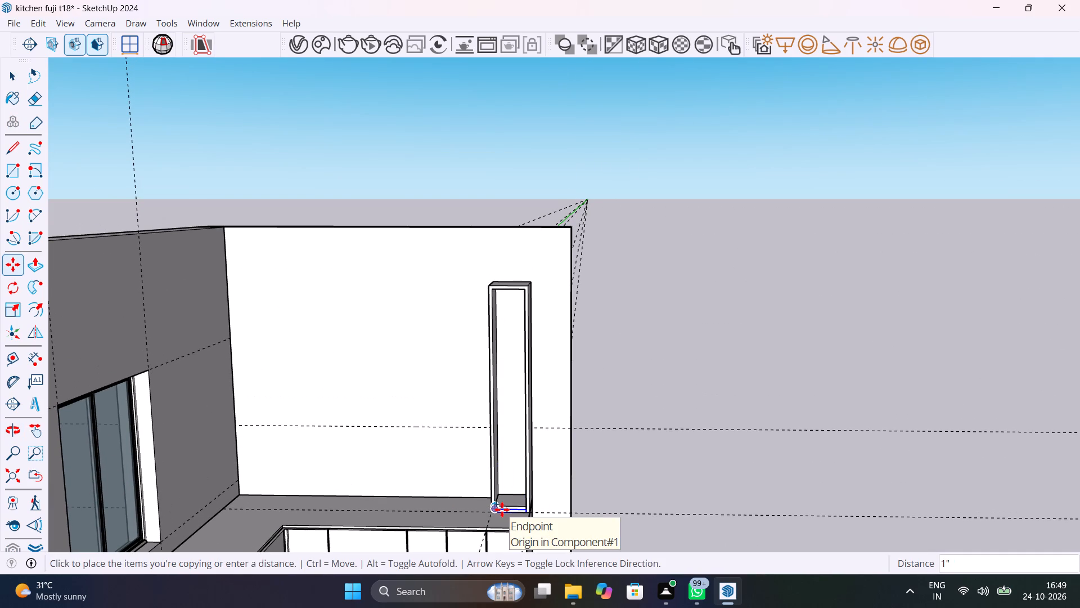
scroll(516, 289, "up", 17)
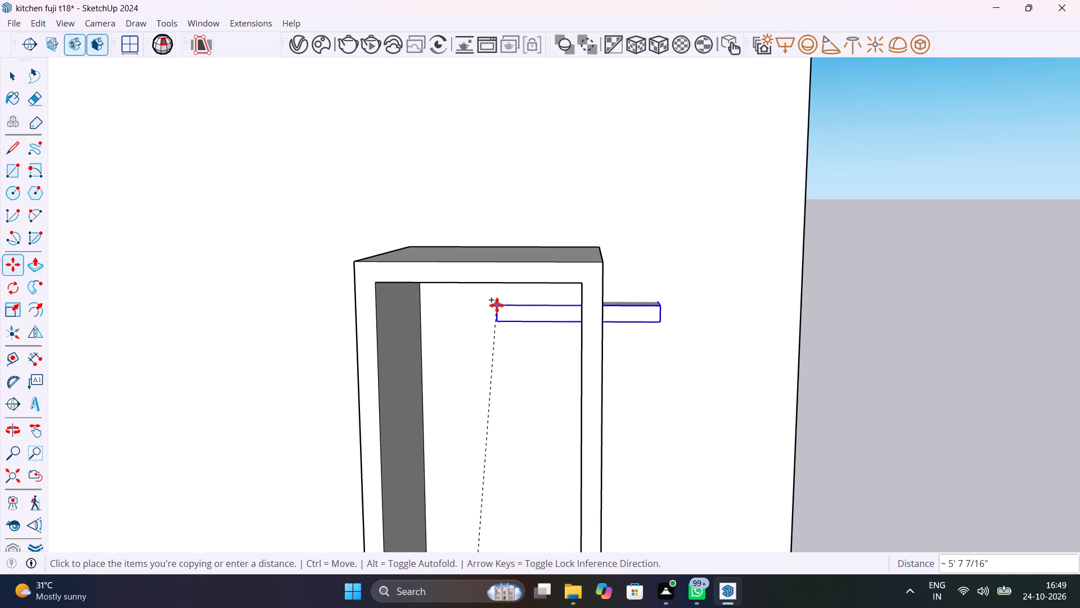
middle_click(580, 251)
middle_click_drag(440, 324, 528, 254)
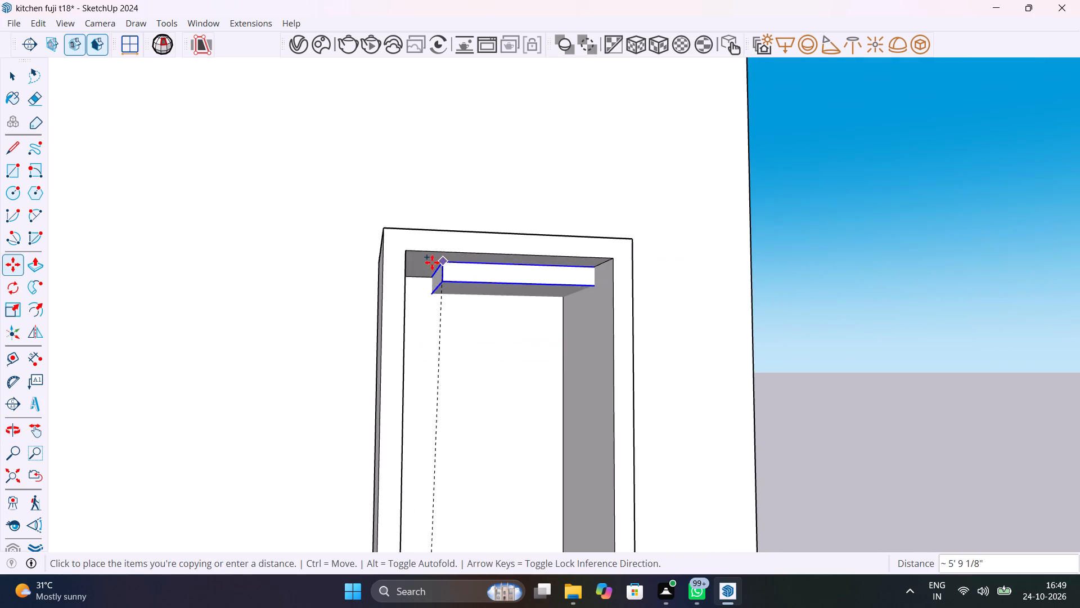
left_click(409, 254)
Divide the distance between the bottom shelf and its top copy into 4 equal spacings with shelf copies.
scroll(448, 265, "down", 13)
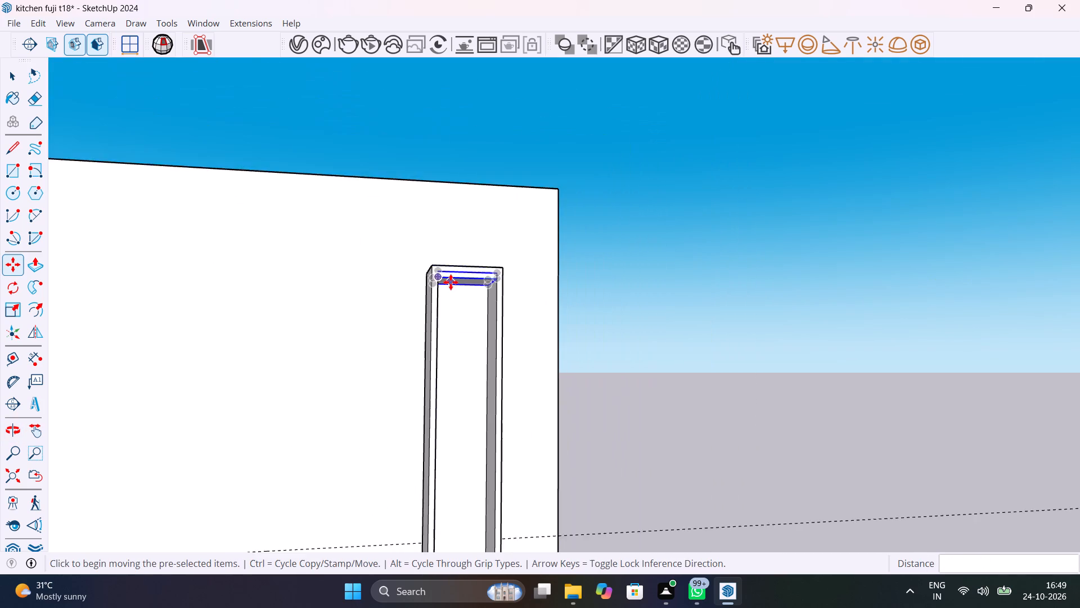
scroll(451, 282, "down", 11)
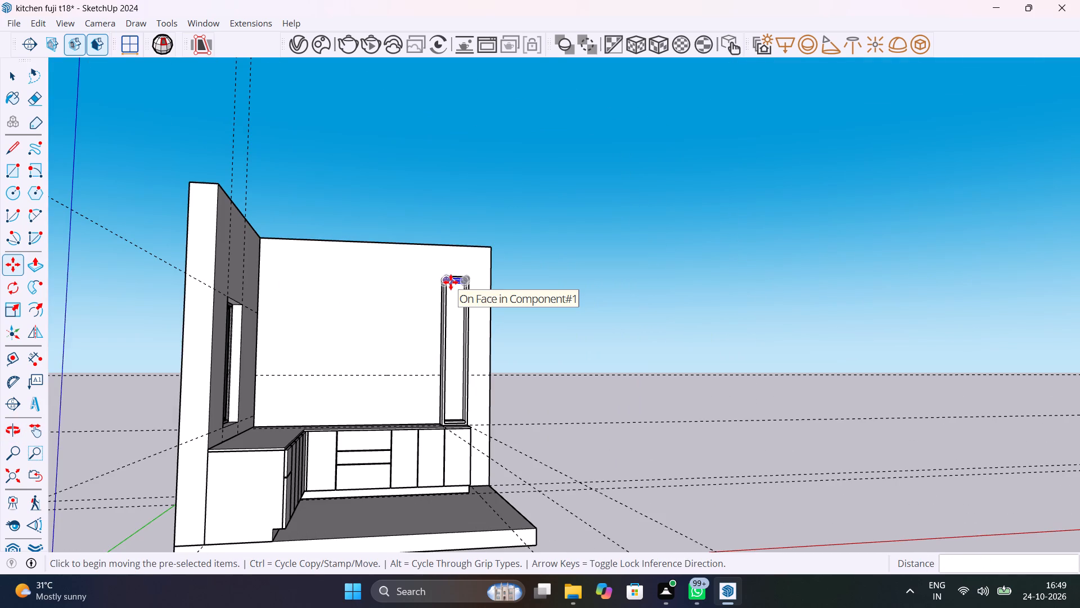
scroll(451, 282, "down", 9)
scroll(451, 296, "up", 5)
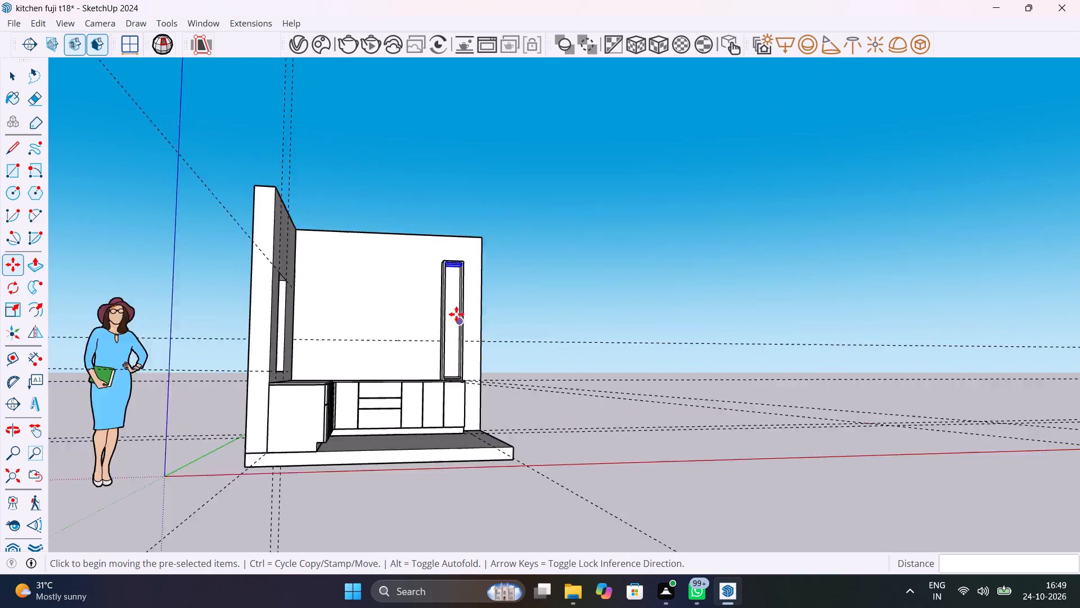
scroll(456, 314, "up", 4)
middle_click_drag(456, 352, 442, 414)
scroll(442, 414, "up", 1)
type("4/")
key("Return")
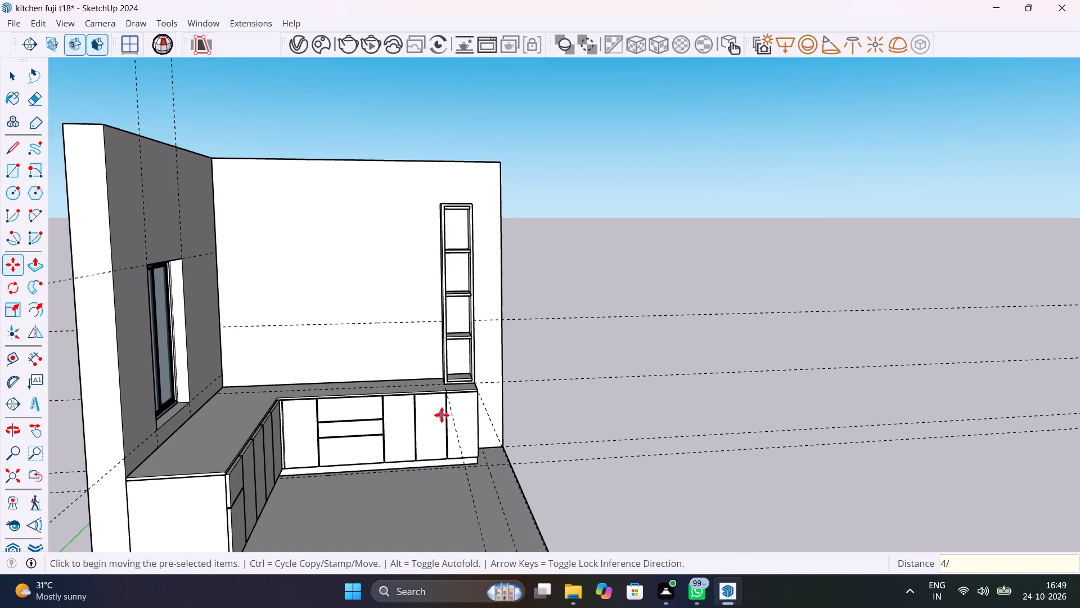
Set the shelf copies to divide the cabinet's height into 5 equal spacings.
type("5/")
key("Return")
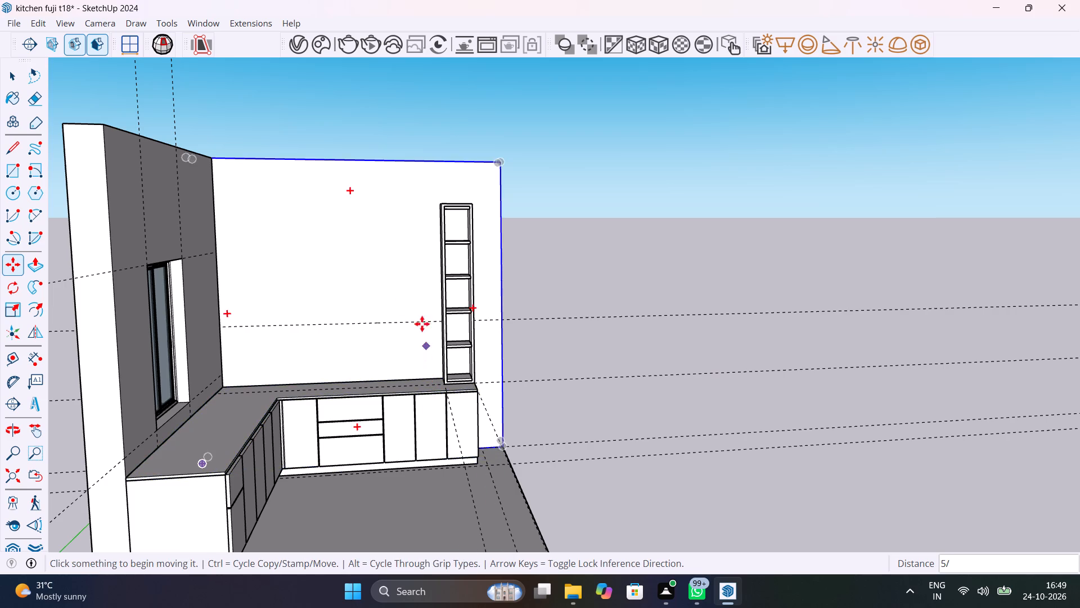
scroll(451, 240, "up", 7)
key("space")
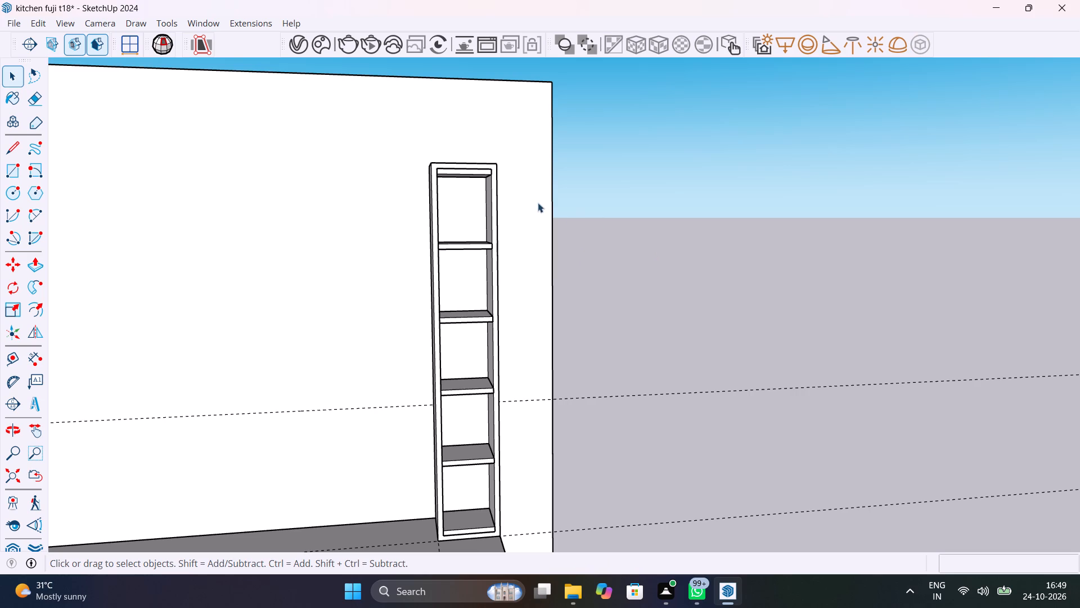
Delete the redundant shelf copies against the tall cabinet's top panel and on its inner floor.
scroll(475, 180, "up", 3)
left_click(471, 169)
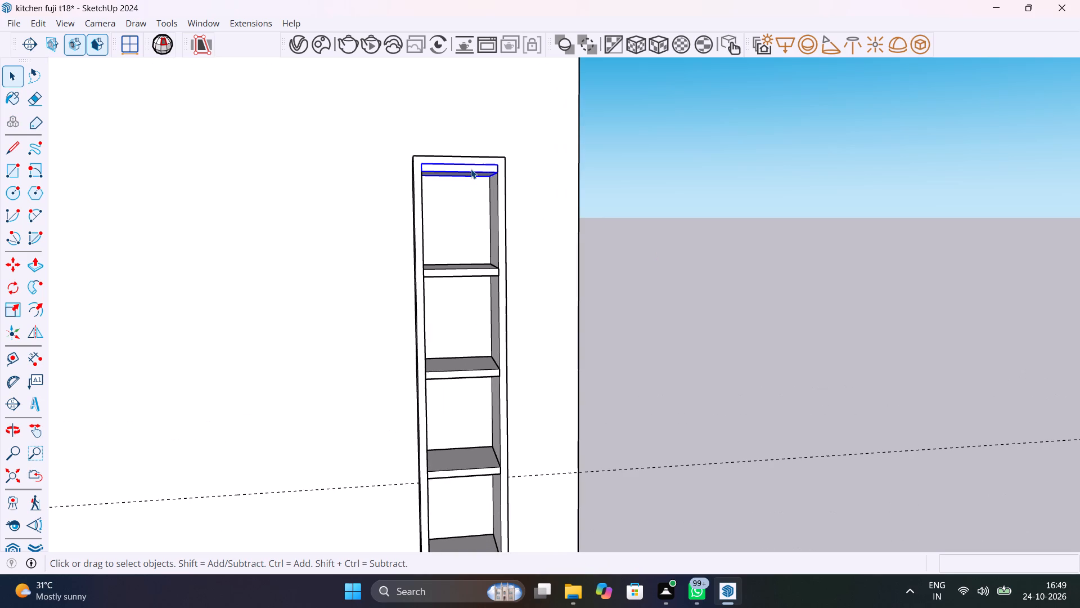
key("Delete")
scroll(490, 229, "down", 11)
scroll(496, 370, "up", 7)
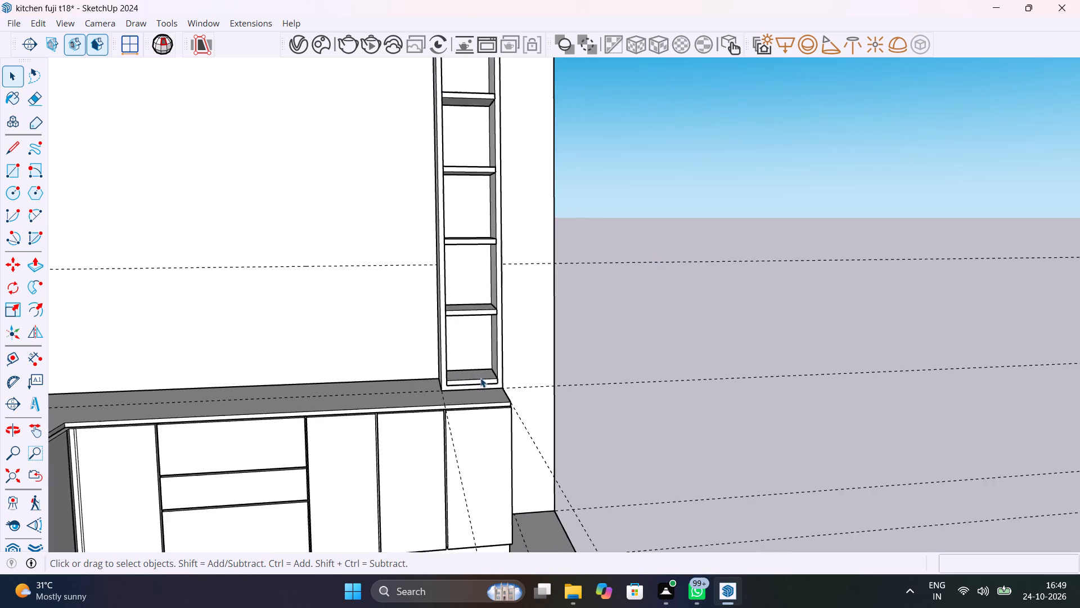
scroll(480, 378, "up", 6)
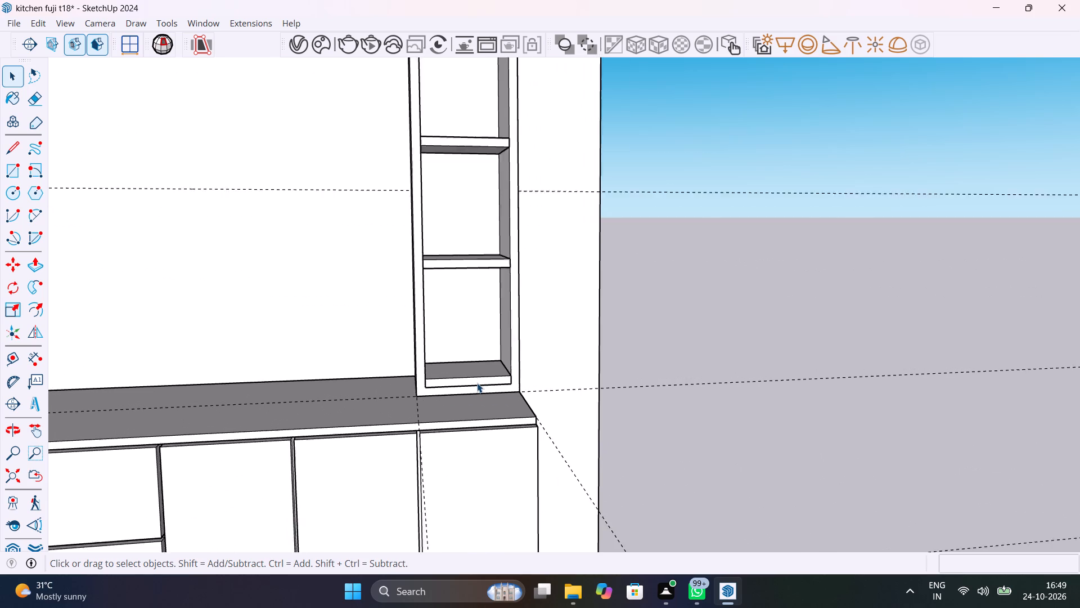
scroll(477, 383, "up", 2)
left_click(479, 381)
key("Delete")
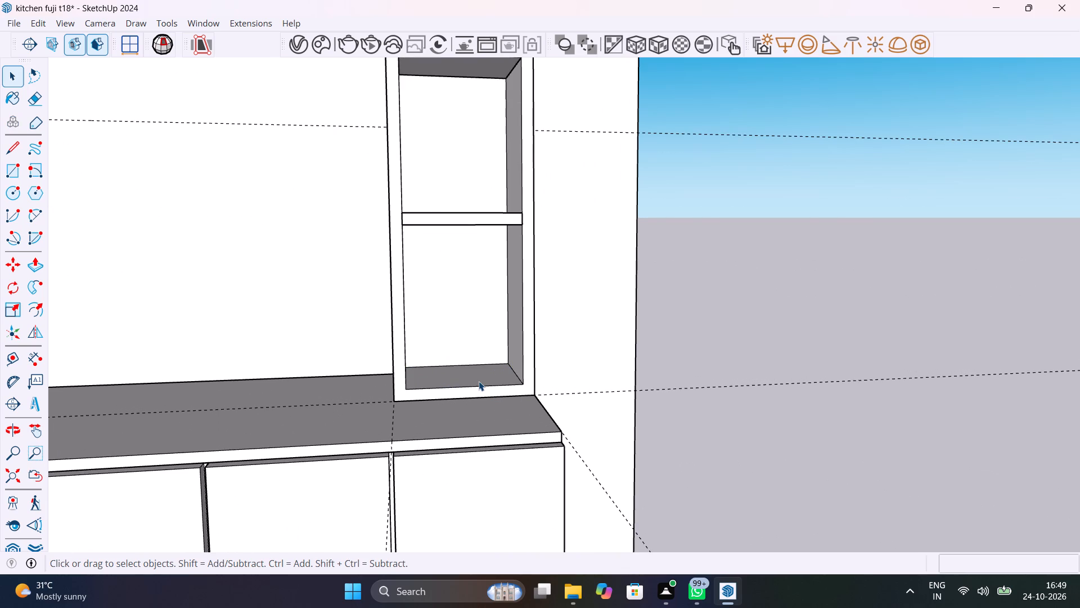
Examine the shelved tall cabinet and the whole L-shaped kitchen from several angles.
scroll(479, 381, "down", 6)
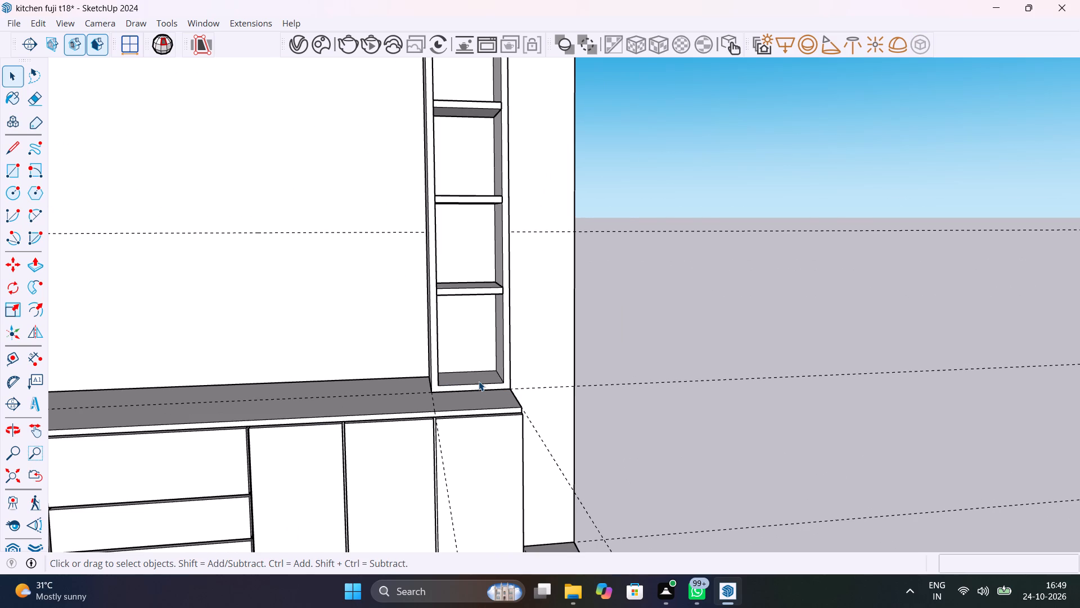
scroll(479, 381, "down", 11)
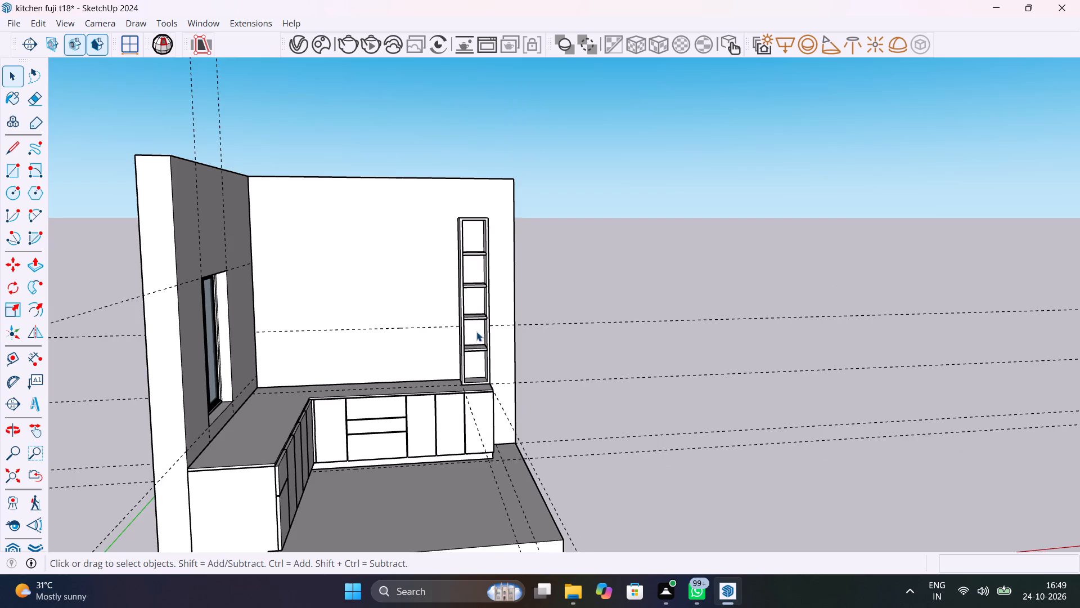
scroll(476, 331, "up", 6)
middle_click_drag(477, 330, 396, 446)
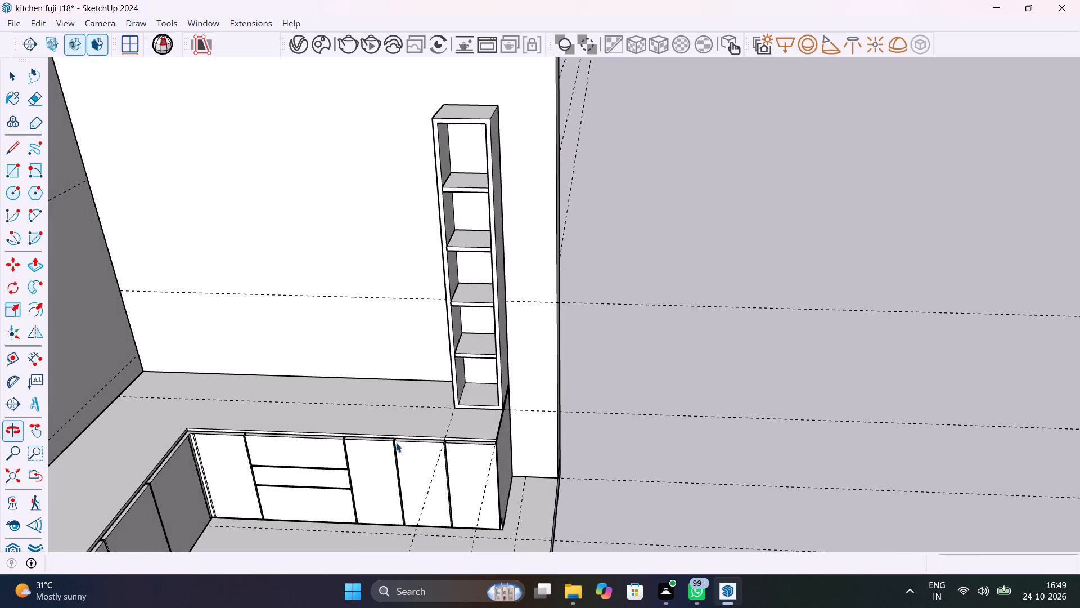
scroll(489, 333, "down", 6)
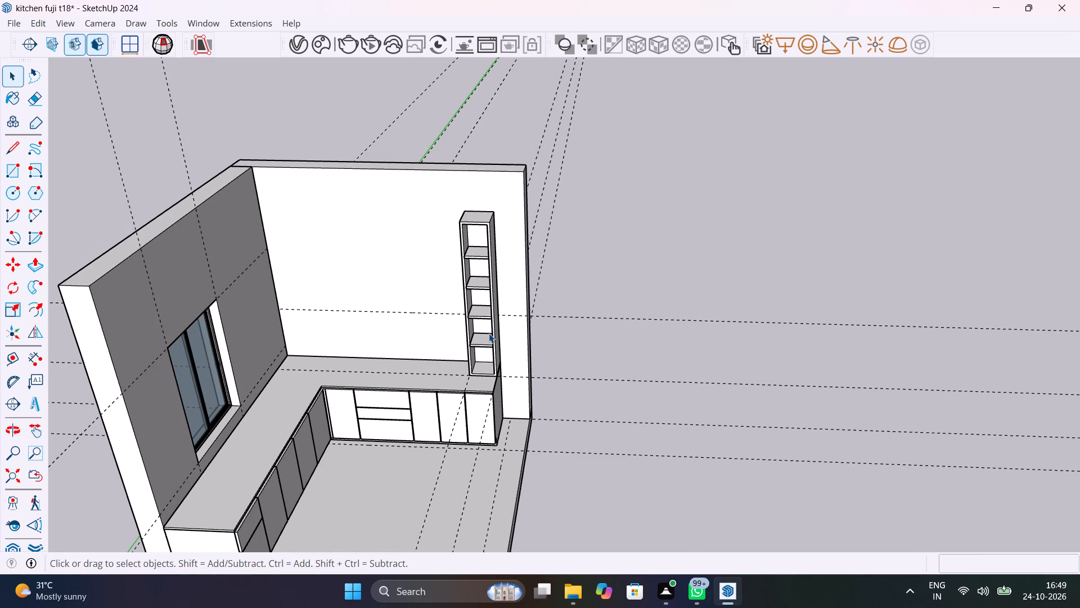
scroll(489, 333, "down", 5)
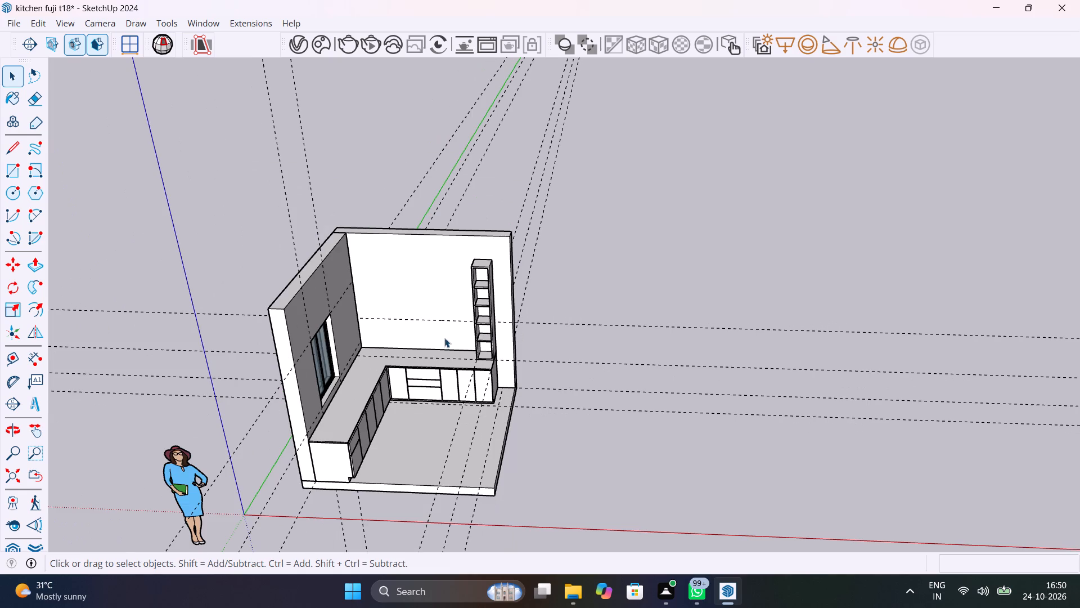
middle_click_drag(446, 333, 280, 290)
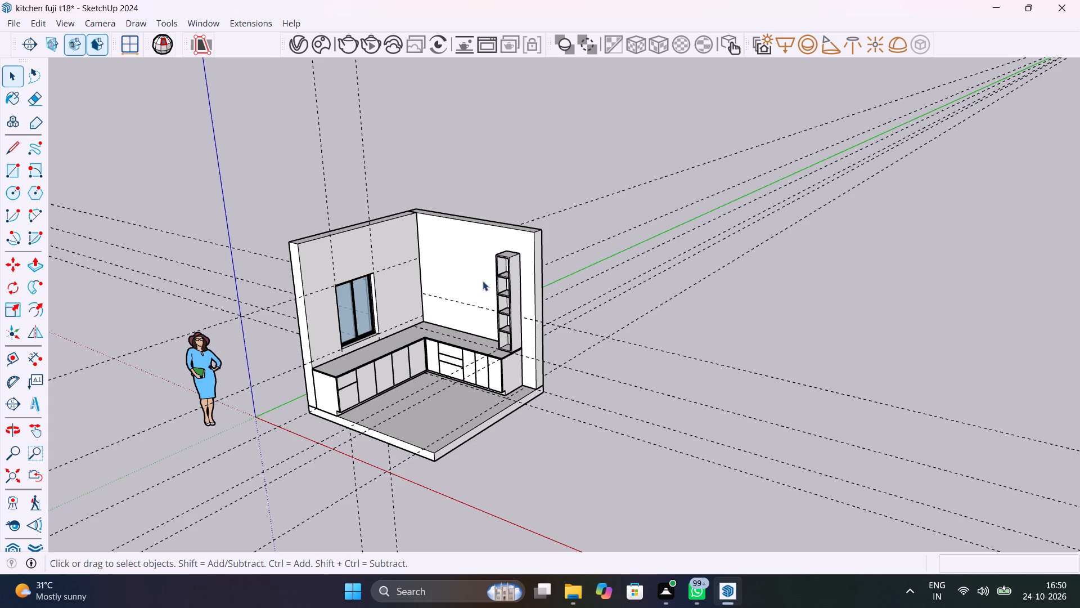
middle_click_drag(501, 274, 755, 196)
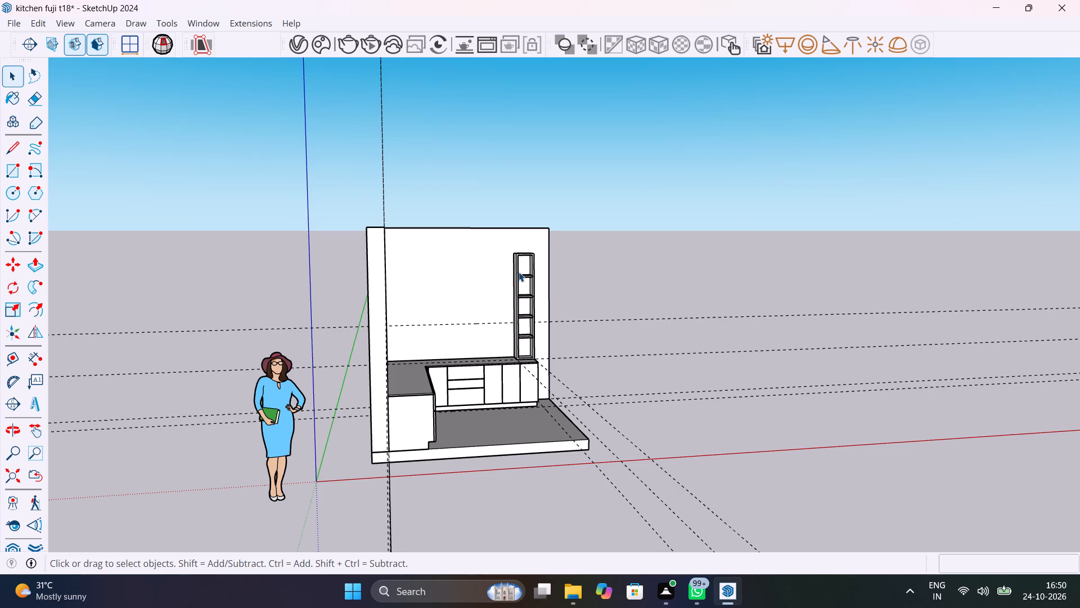
scroll(519, 272, "down", 4)
middle_click_drag(530, 289, 253, 281)
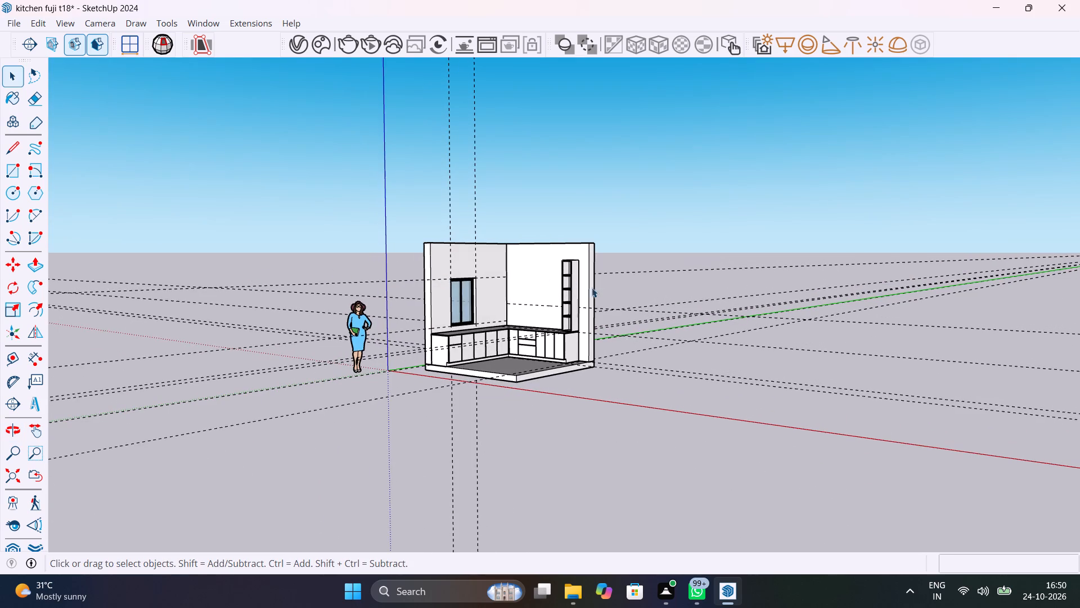
Measure the height from the floor to the top rear corner of the tall cabinet.
scroll(592, 288, "up", 8)
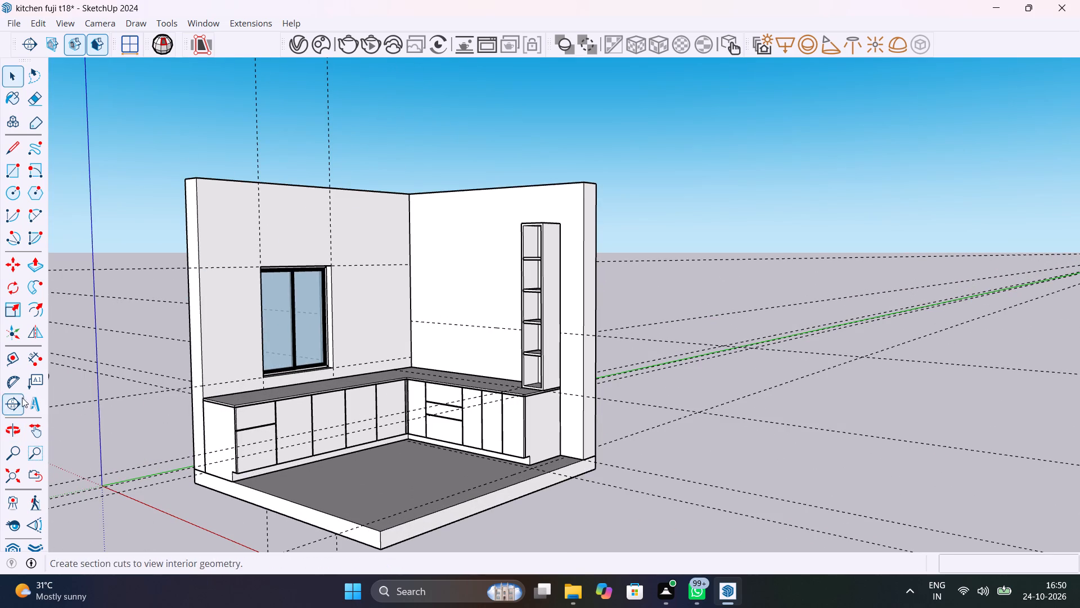
left_click(37, 359)
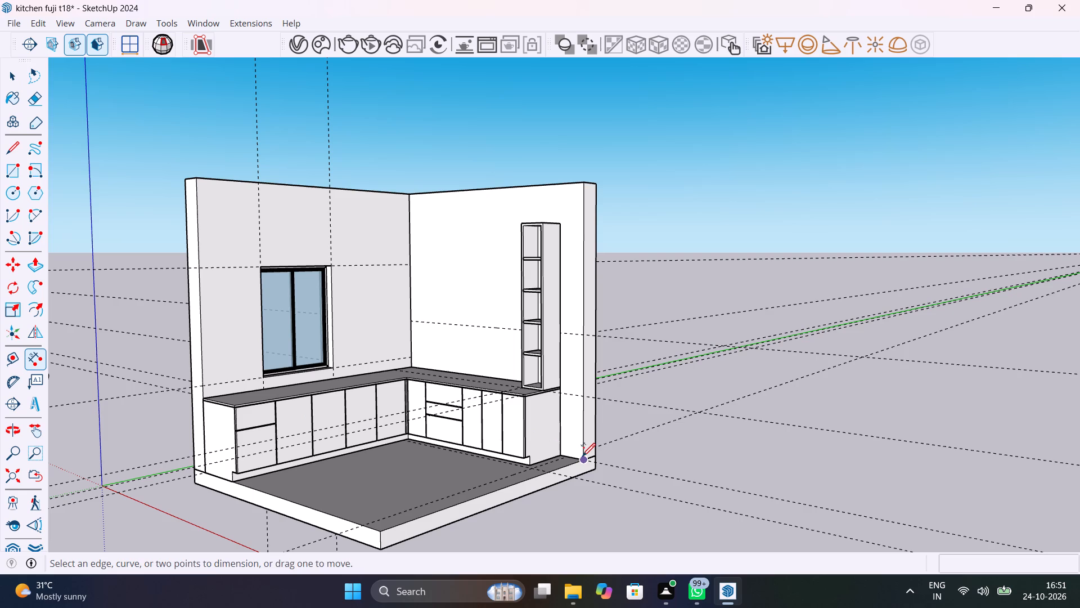
left_click(582, 455)
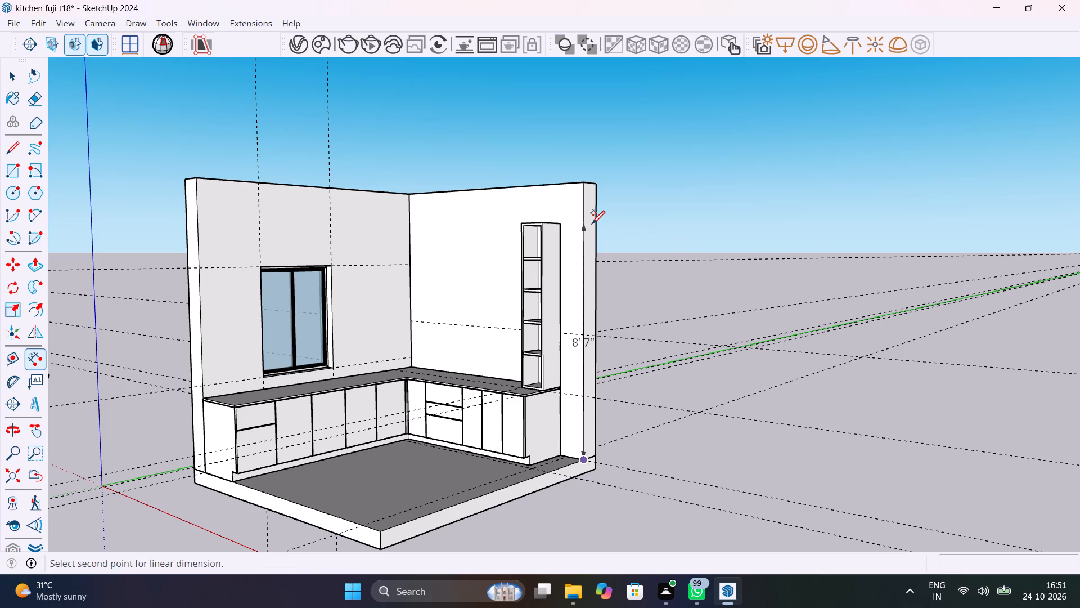
key("Escape")
left_click(561, 456)
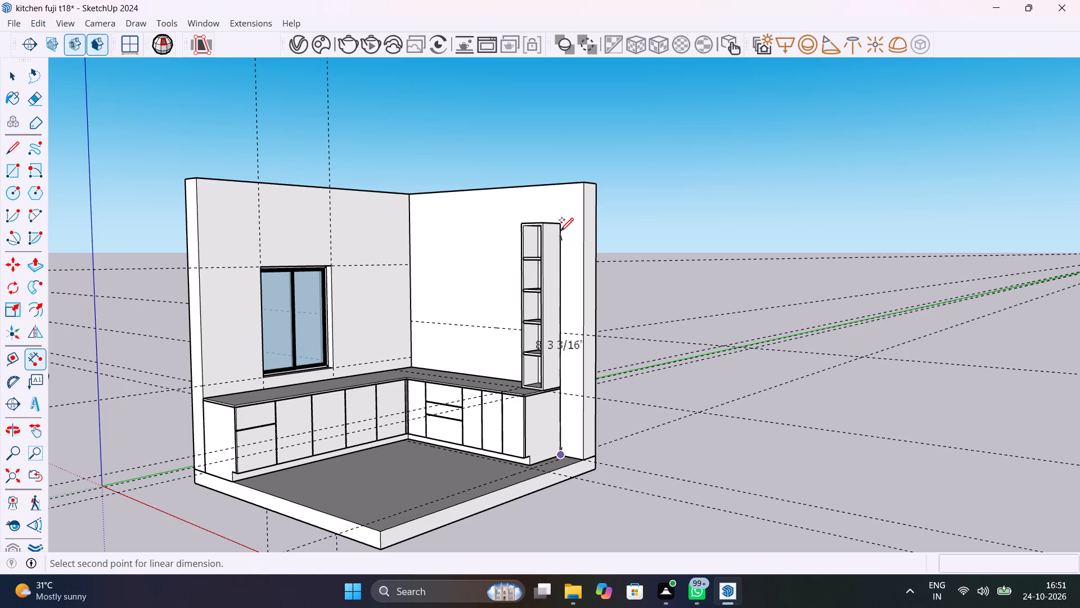
scroll(560, 229, "up", 8)
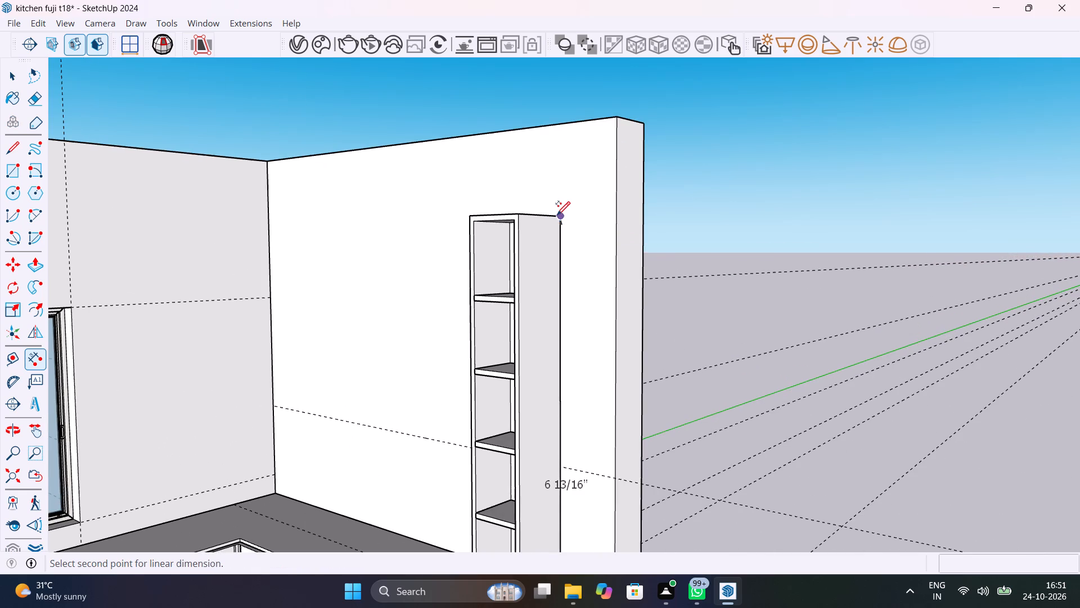
left_click(557, 214)
key("Escape")
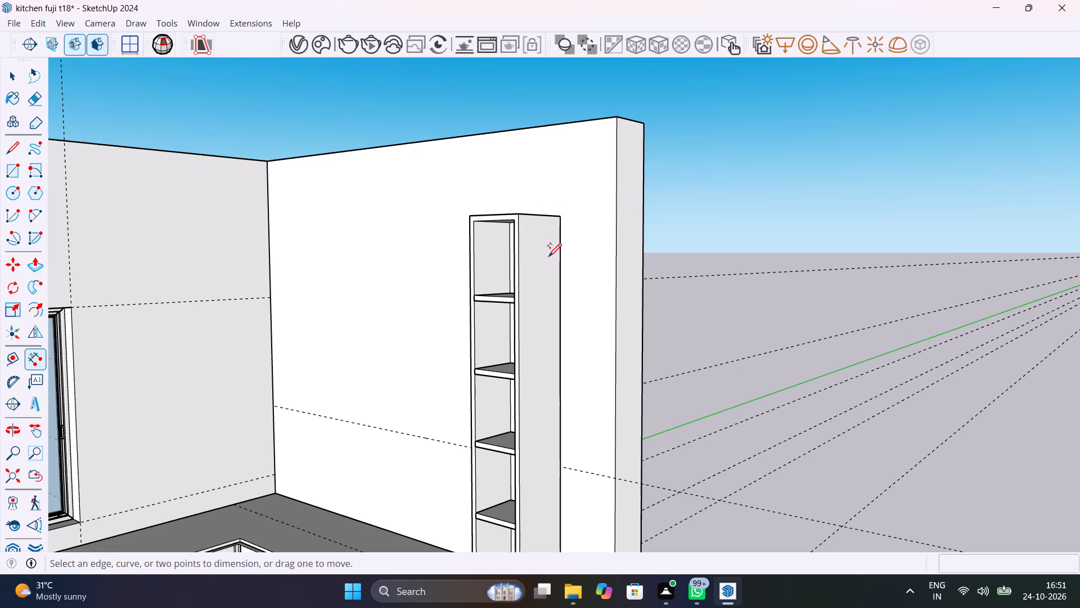
Inspect the tall cabinet's shelves and the empty wall between it and the room corner.
scroll(537, 254, "down", 5)
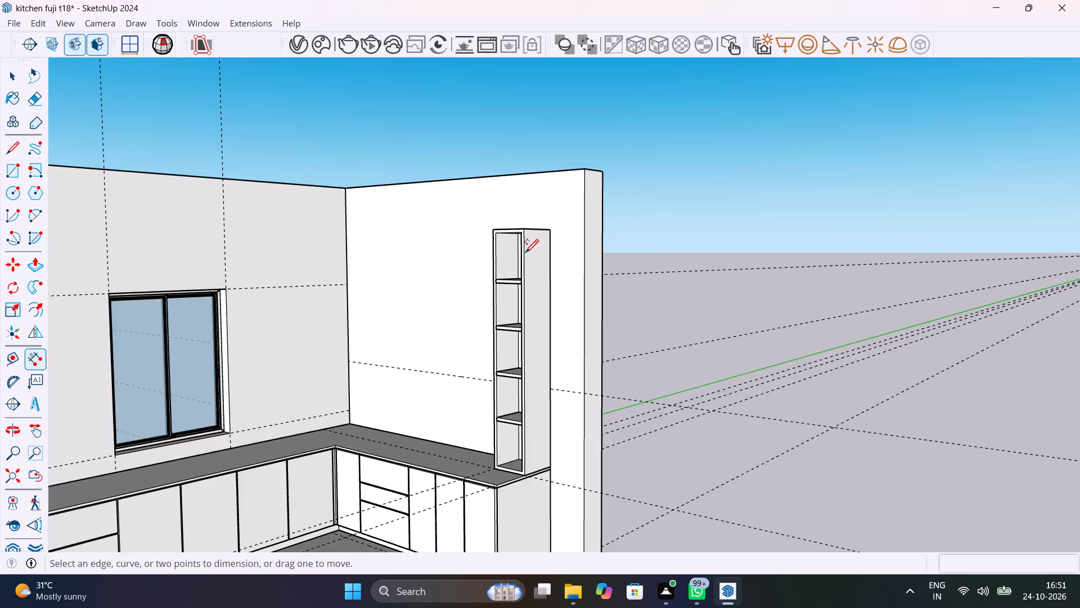
scroll(525, 252, "down", 6)
scroll(530, 275, "up", 1)
middle_click_drag(534, 275, 688, 315)
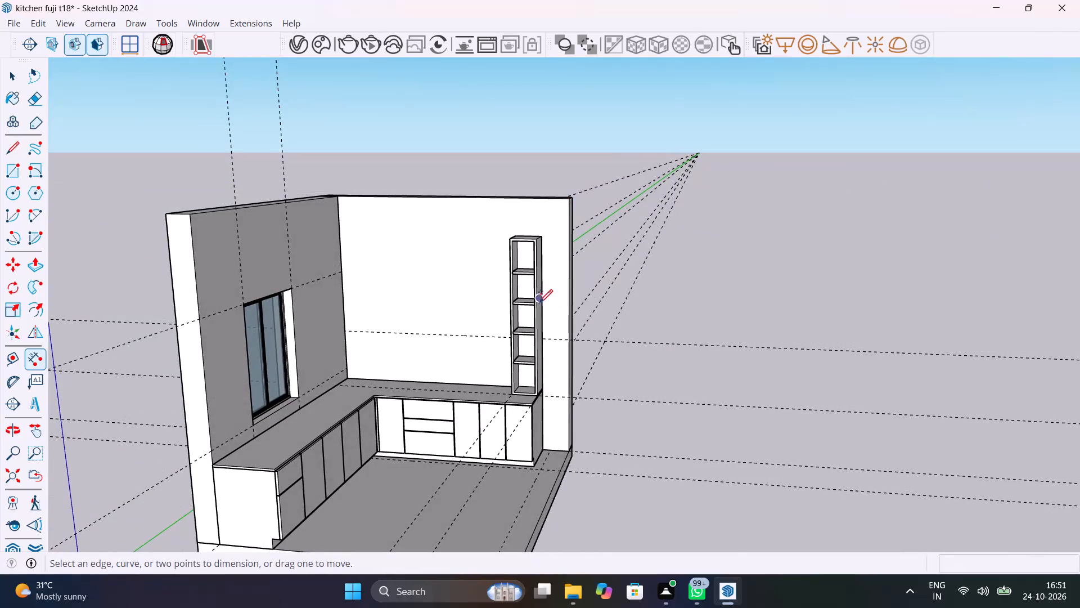
scroll(523, 296, "up", 9)
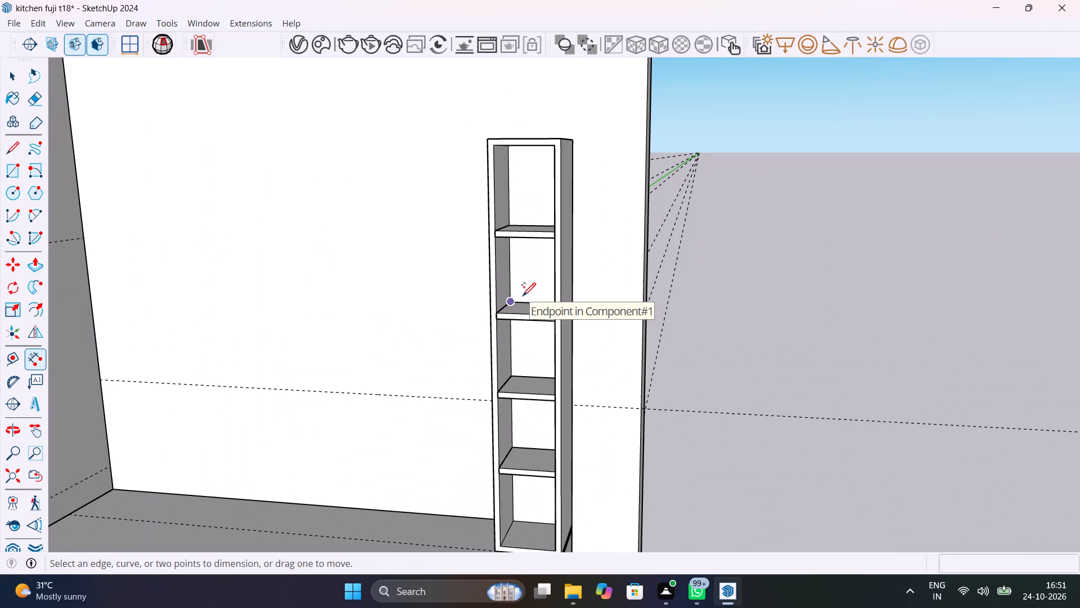
scroll(523, 295, "down", 3)
middle_click_drag(553, 353, 583, 338)
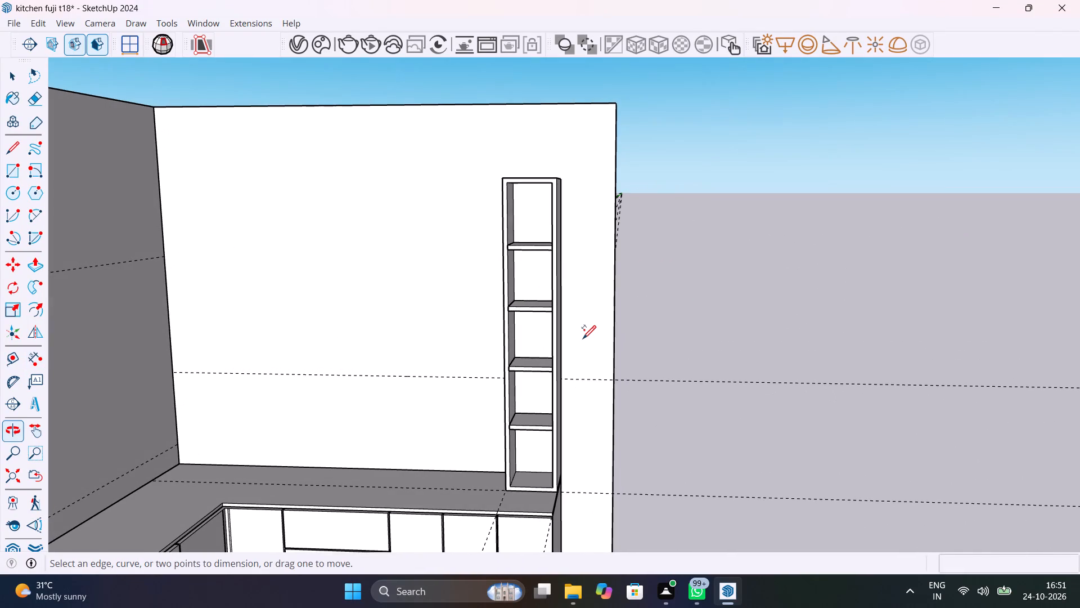
scroll(583, 338, "down", 1)
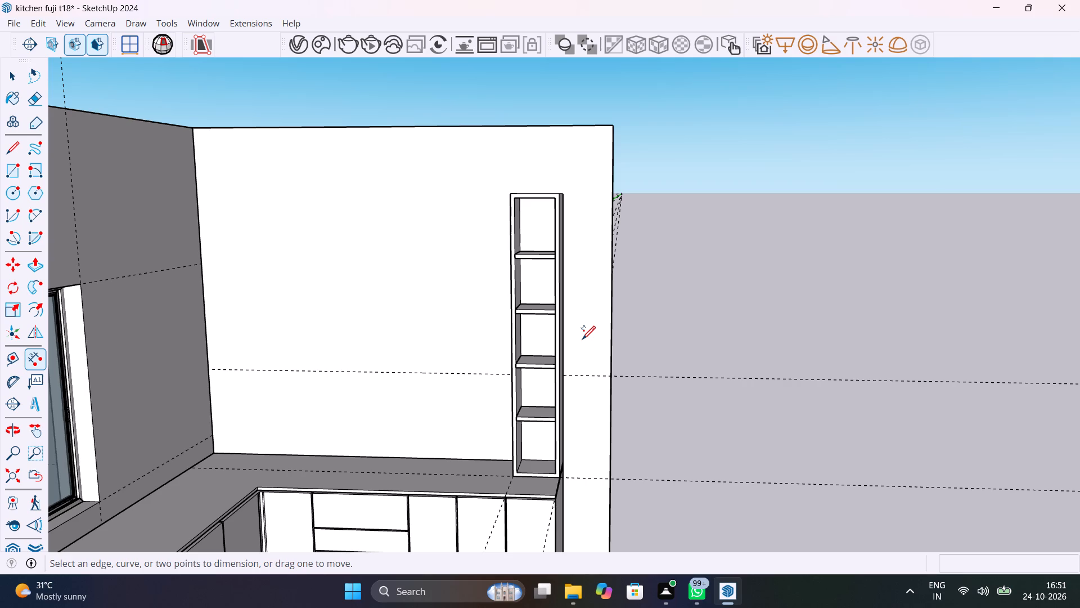
scroll(335, 311, "down", 8)
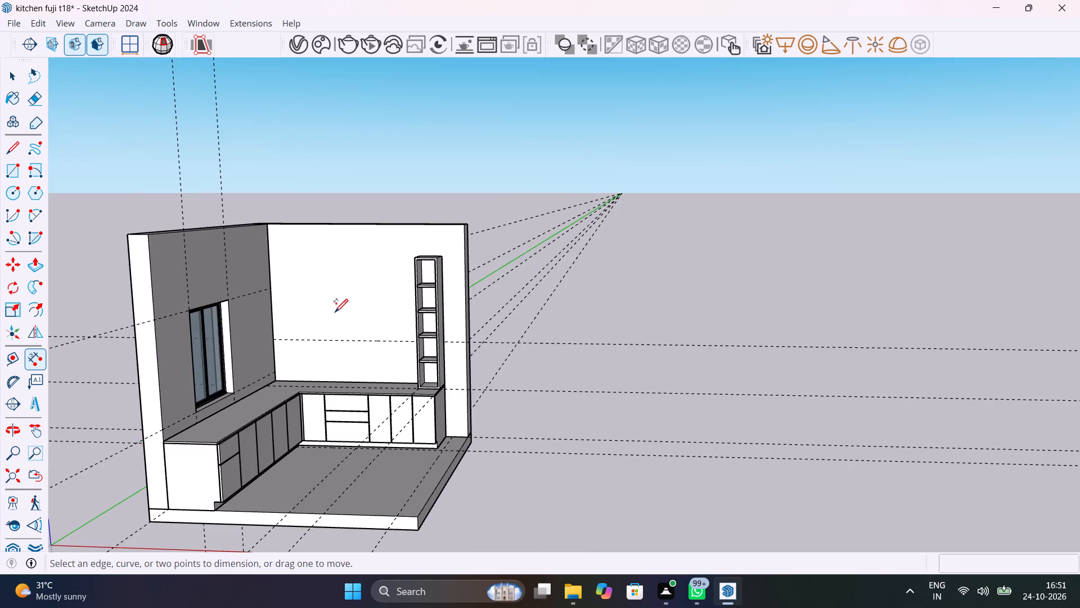
middle_click_drag(323, 311, 363, 306)
scroll(365, 305, "up", 2)
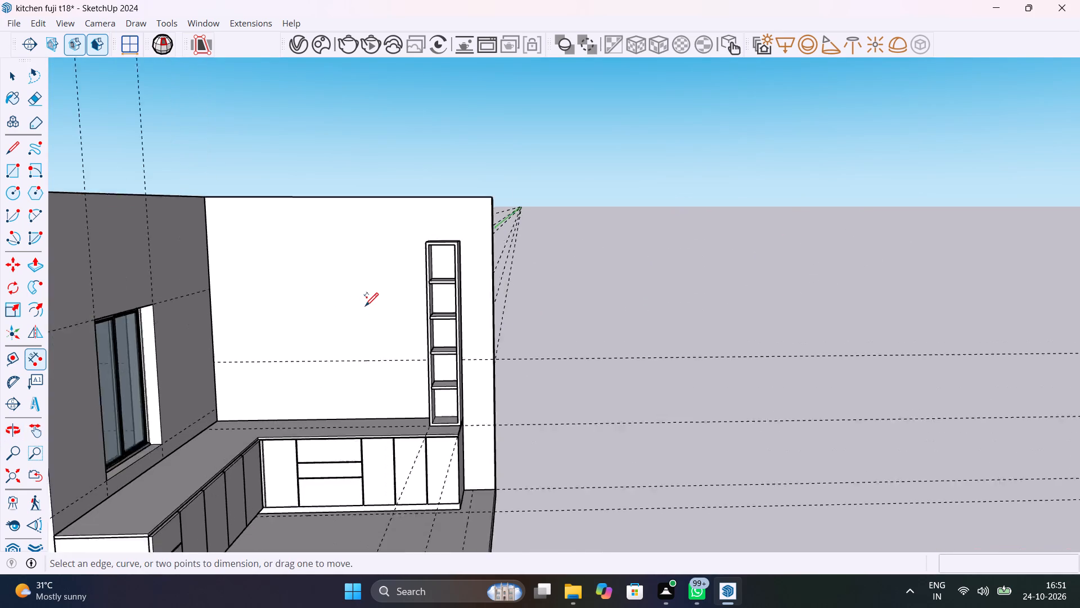
scroll(365, 305, "up", 6)
key("space")
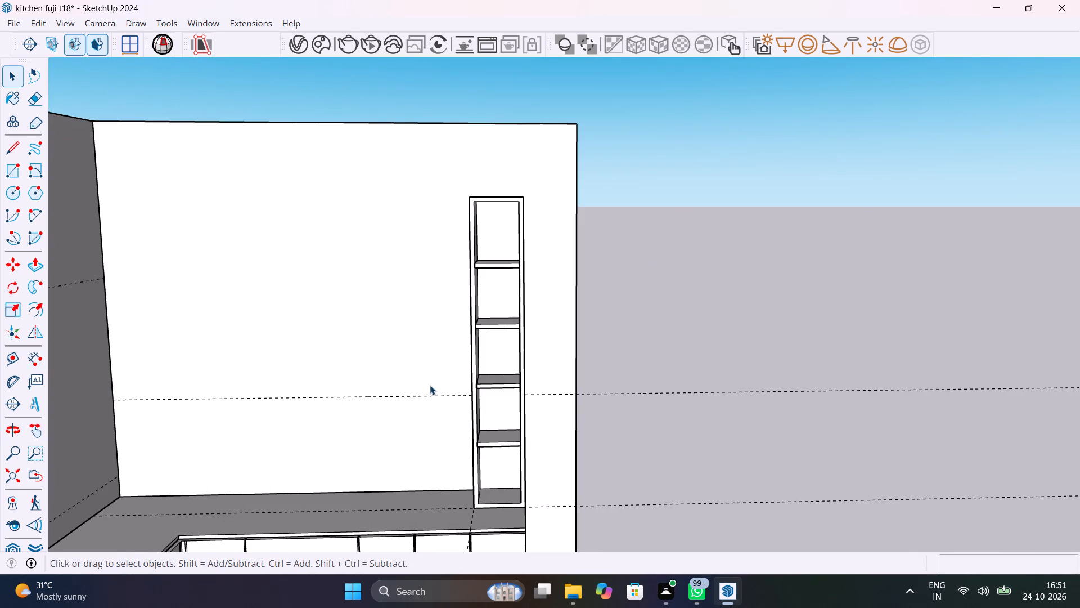
Measure the vertical distance at the room corner between the horizontal guide above the countertop and the window-head guide.
scroll(389, 361, "down", 3)
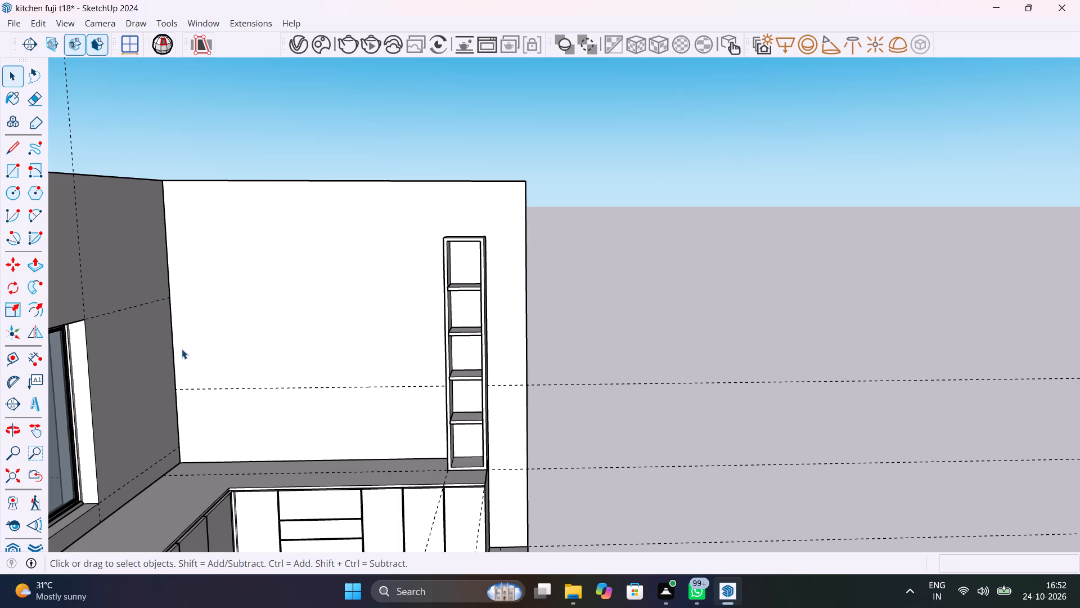
scroll(201, 356, "up", 3)
middle_click_drag(266, 397, 172, 368)
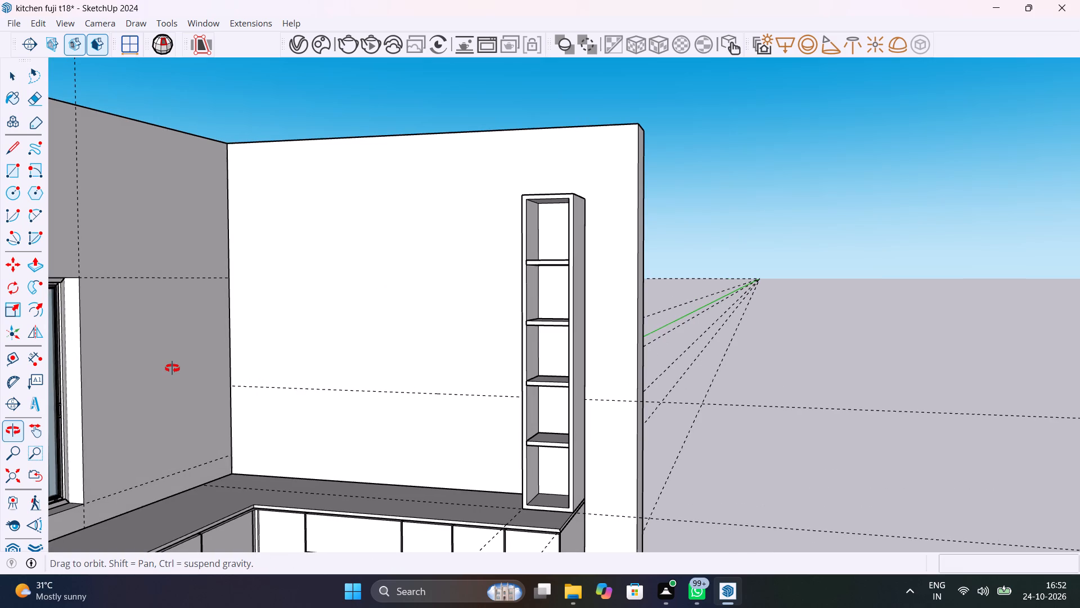
middle_click_drag(172, 368, 221, 375)
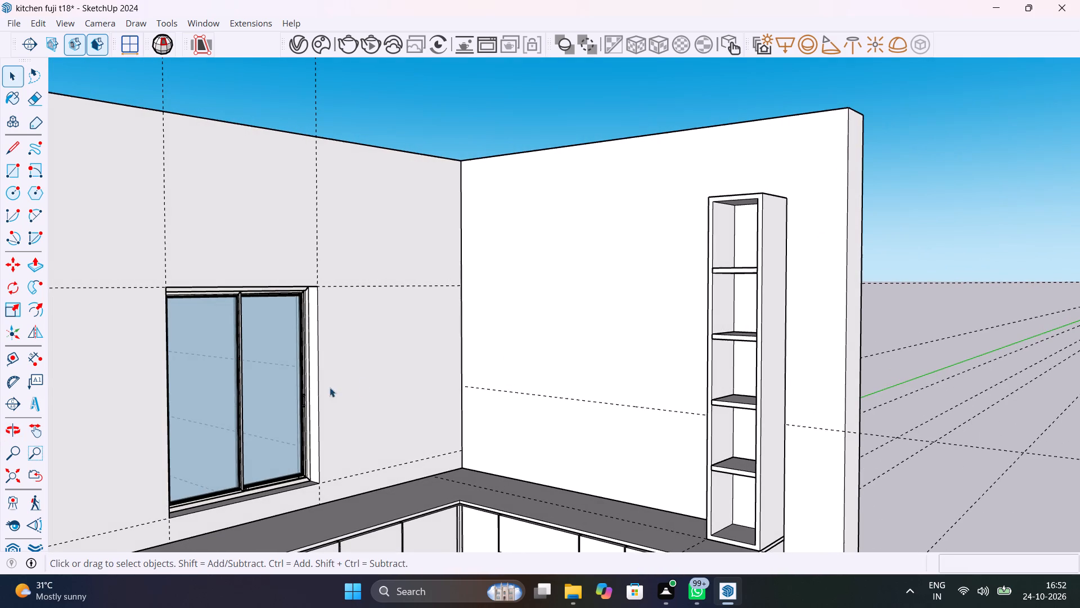
left_click(28, 353)
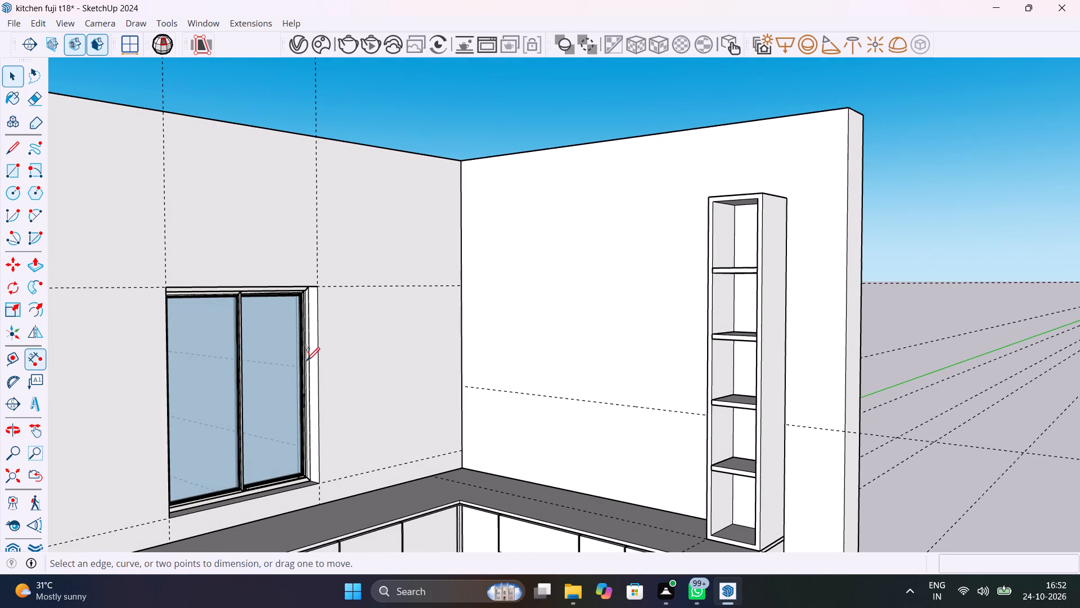
left_click(463, 384)
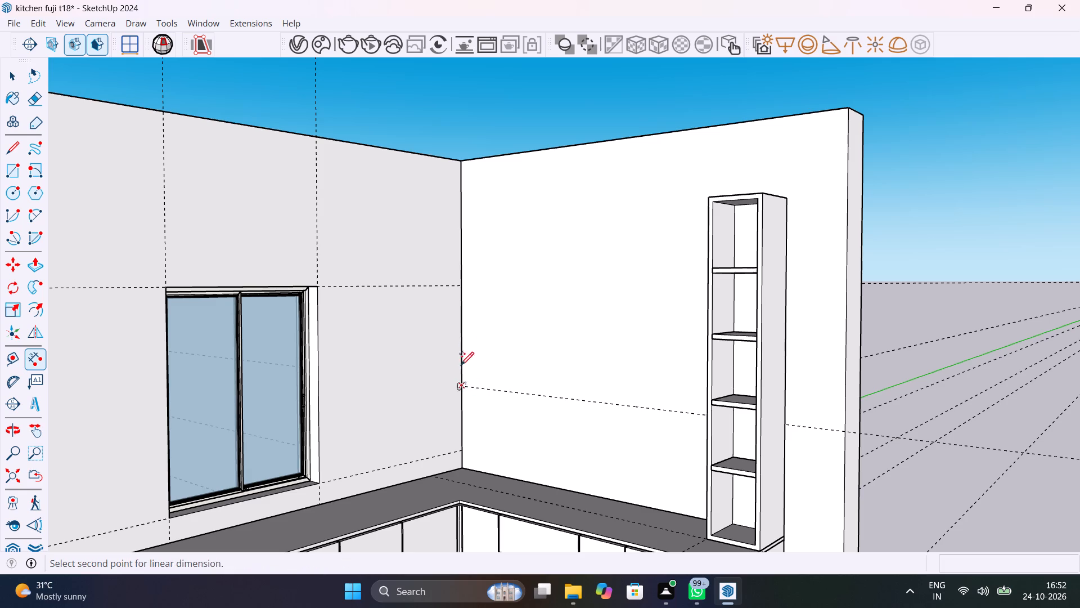
scroll(461, 283, "up", 4)
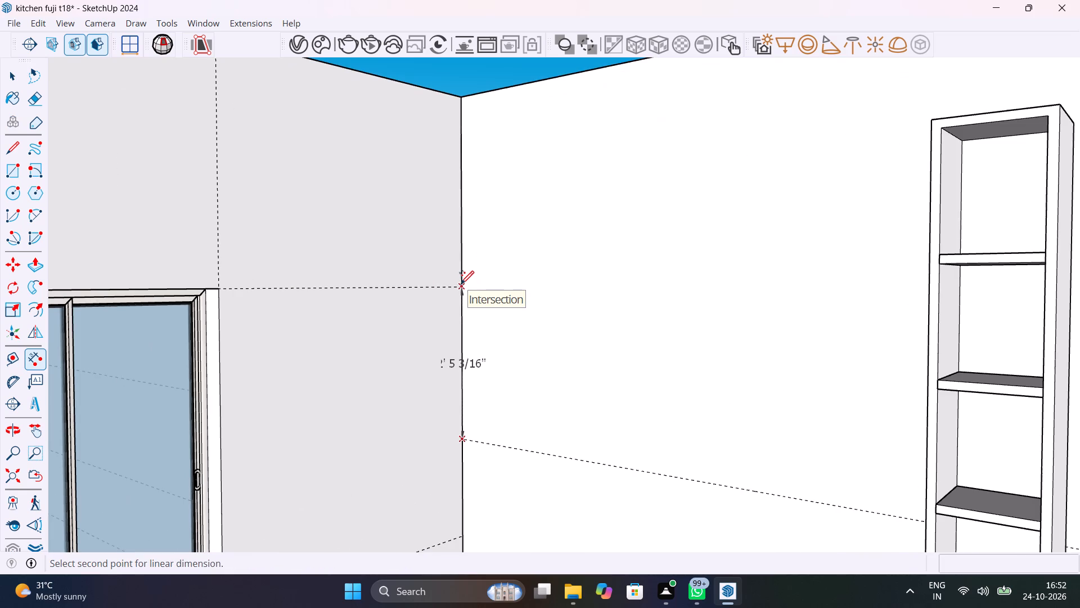
left_click(461, 287)
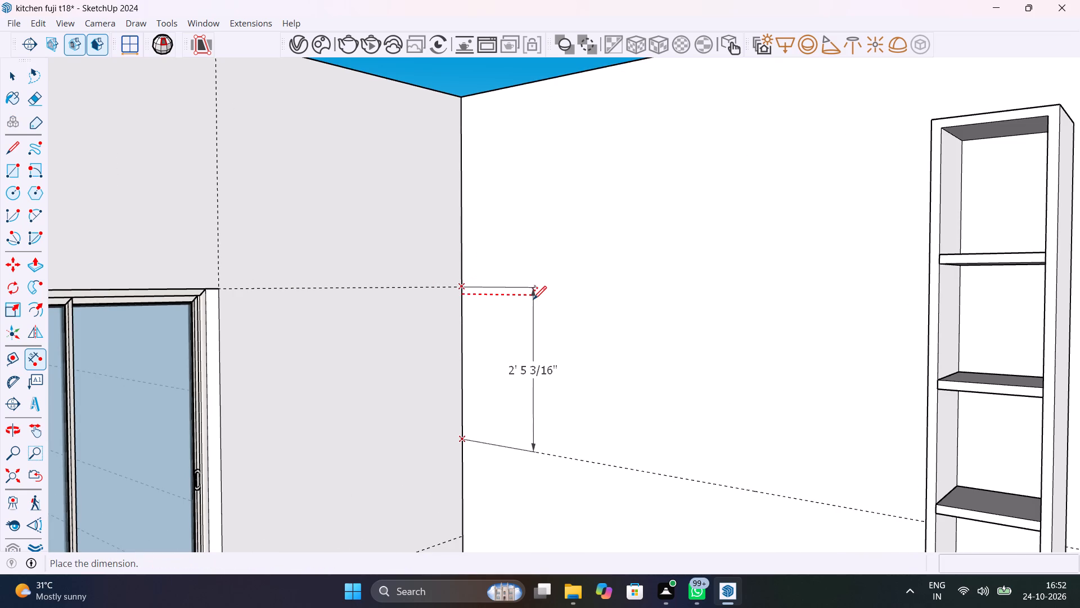
key("Escape")
scroll(564, 334, "down", 11)
middle_click_drag(639, 390, 808, 381)
scroll(808, 381, "up", 1)
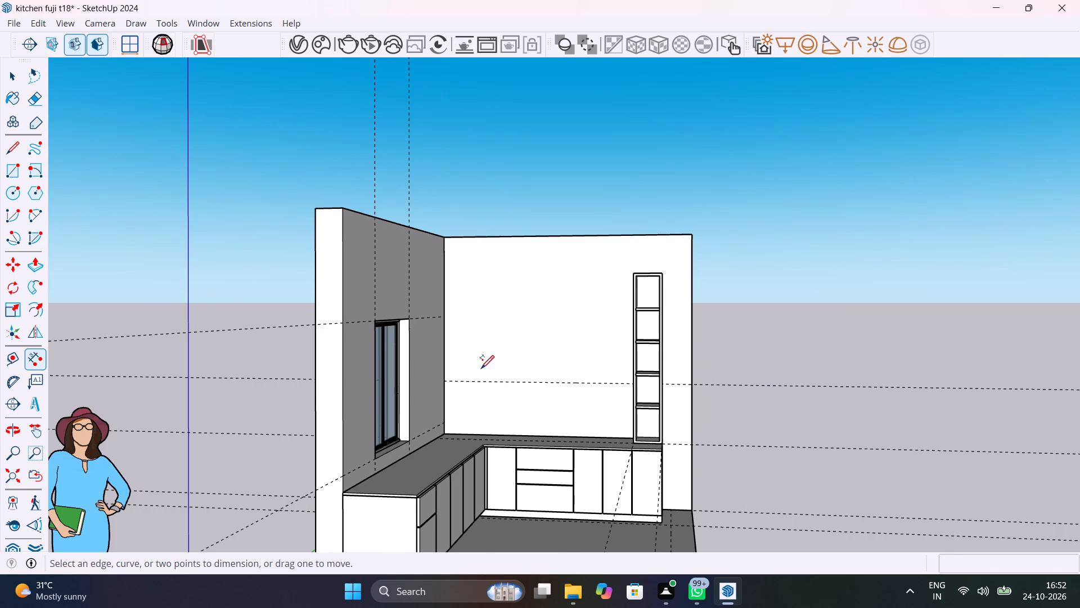
key("space")
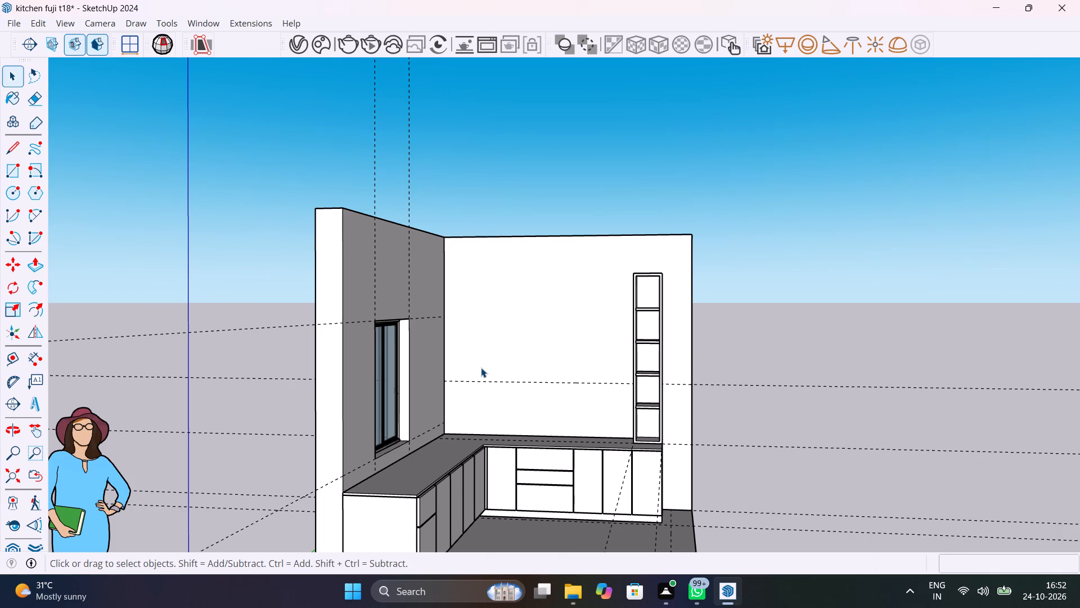
Draw a rectangle about 7' 1" by 2' 5" on the rear wall, from the window-head guide at the room corner to the tall cabinet.
key("r")
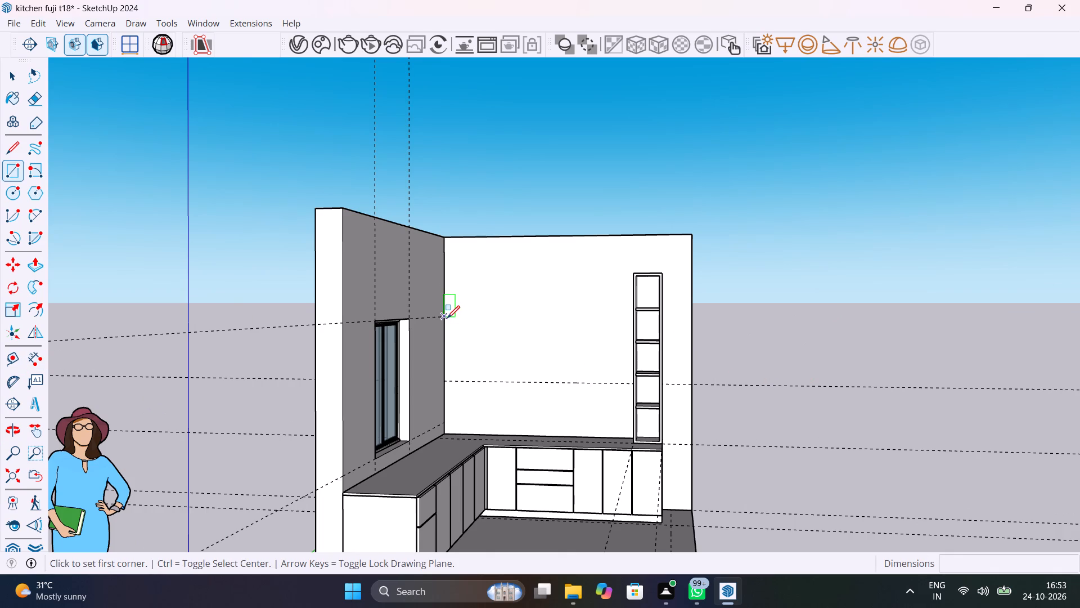
scroll(447, 318, "up", 9)
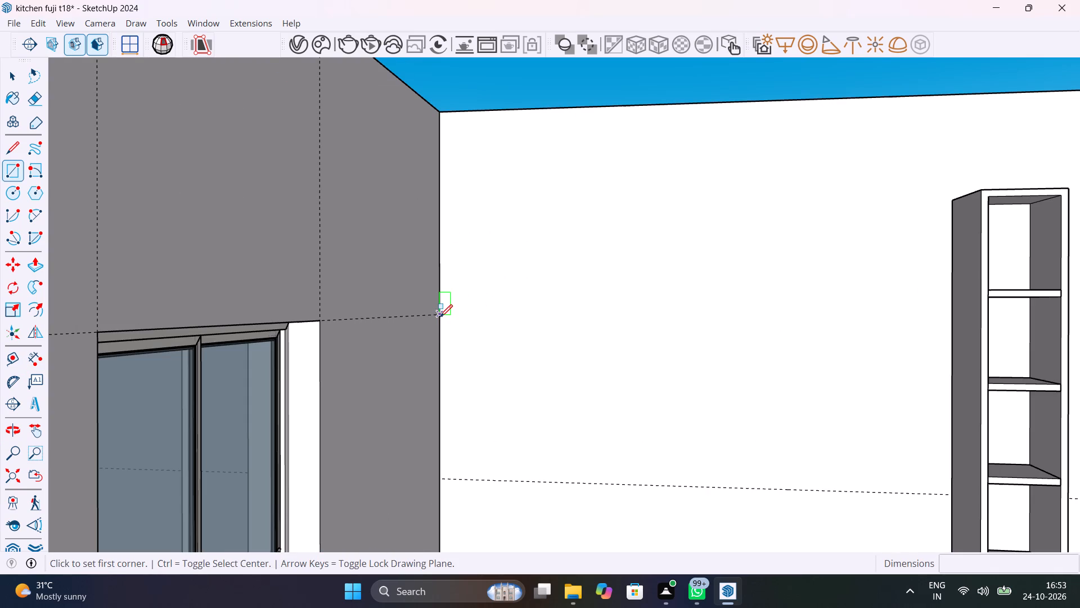
left_click(440, 316)
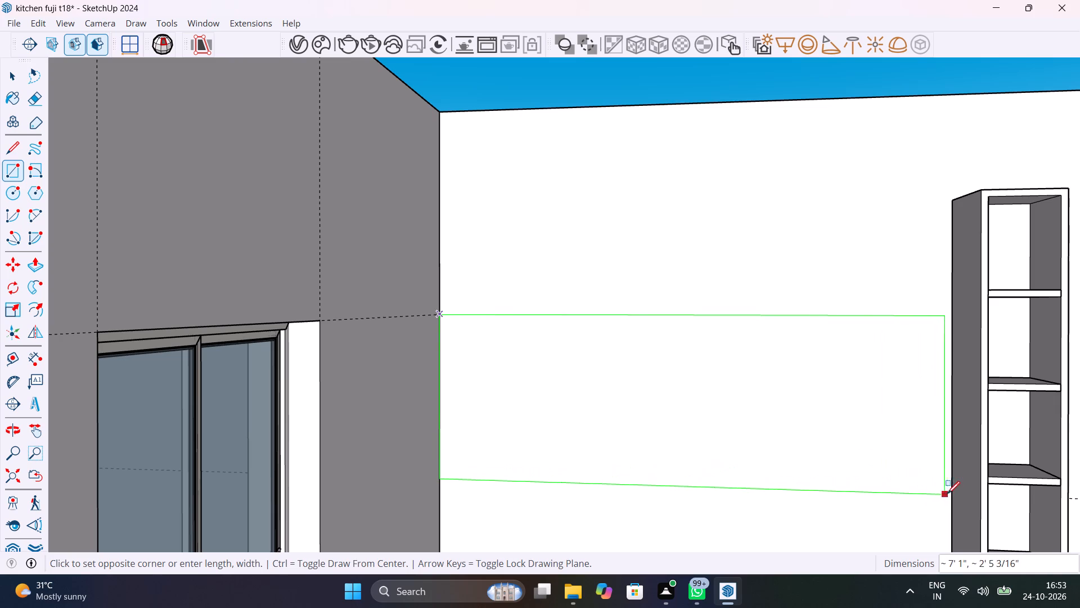
left_click(950, 493)
Delete the outer frame of the tall cabinet standing on the countertop's free end.
scroll(905, 483, "down", 18)
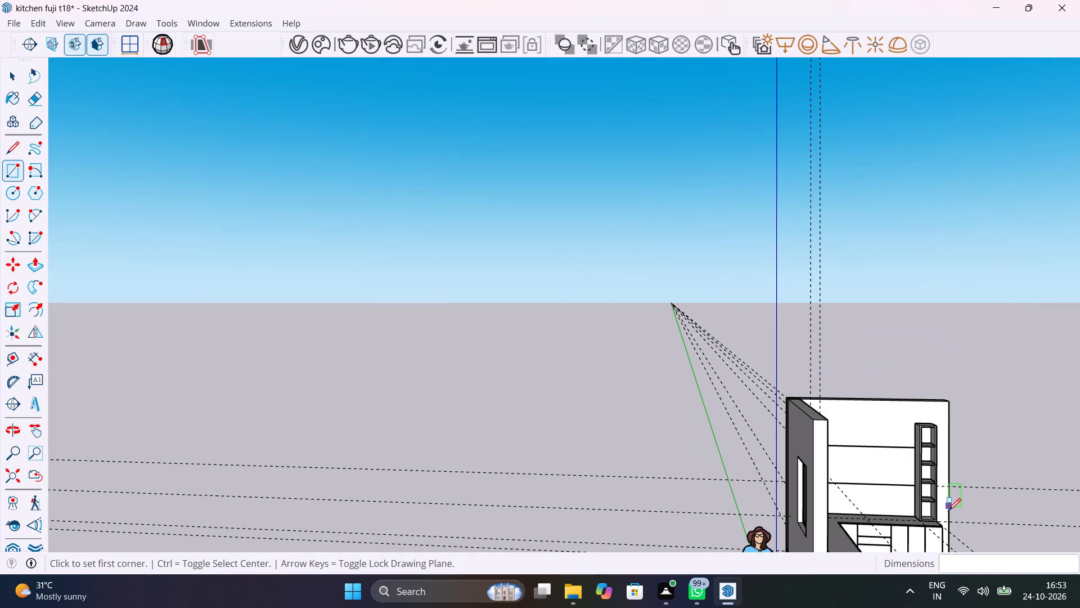
middle_click_drag(948, 508, 608, 466)
key("space")
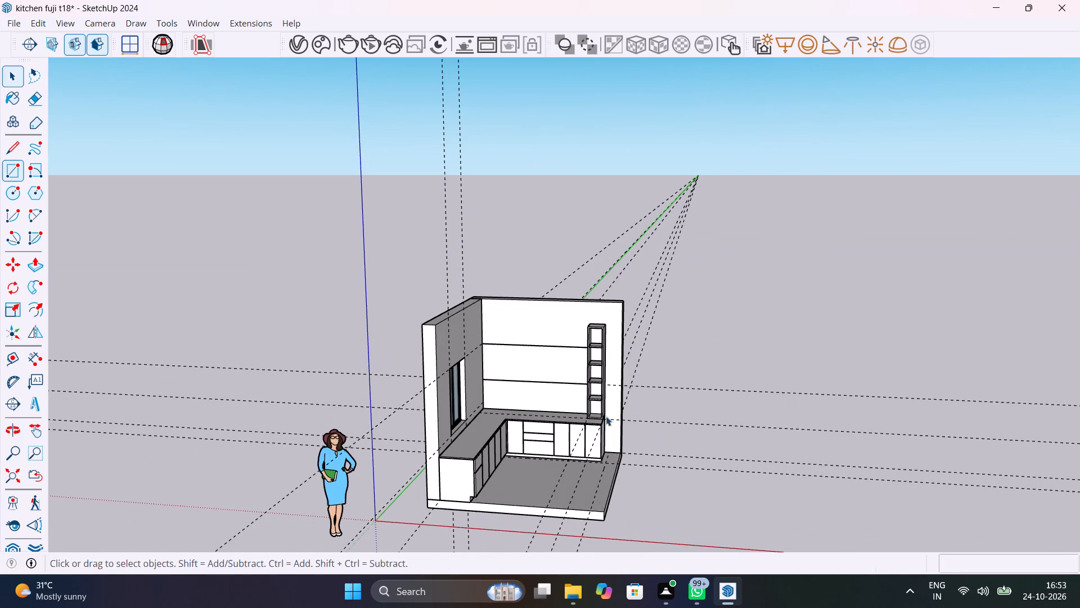
scroll(591, 314, "up", 8)
left_click(611, 345)
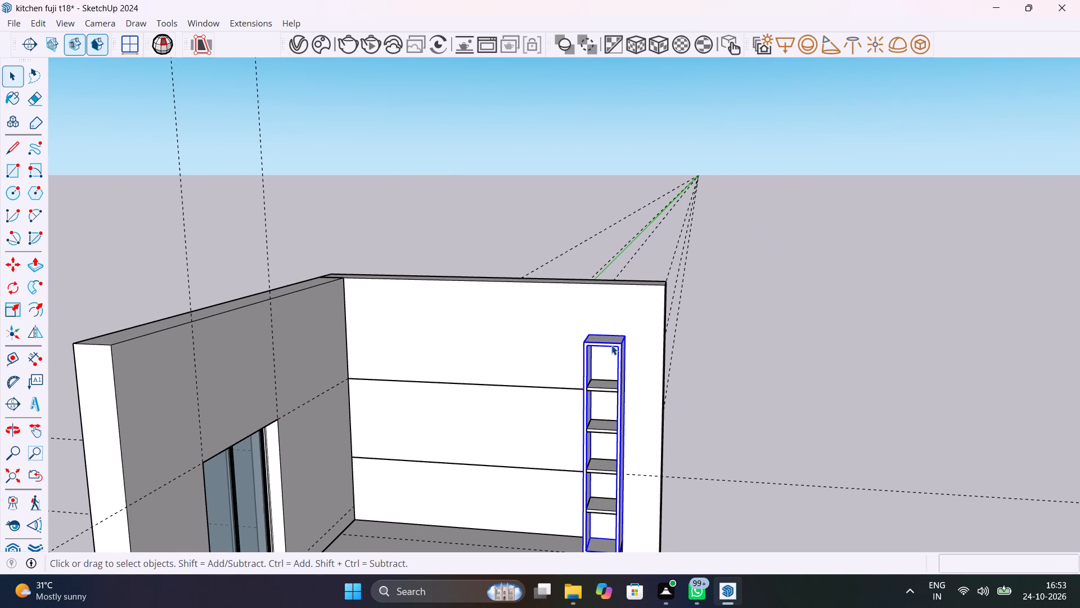
key("Delete")
Delete the four loose shelves left on the wall above the countertop's free end.
scroll(624, 400, "down", 5)
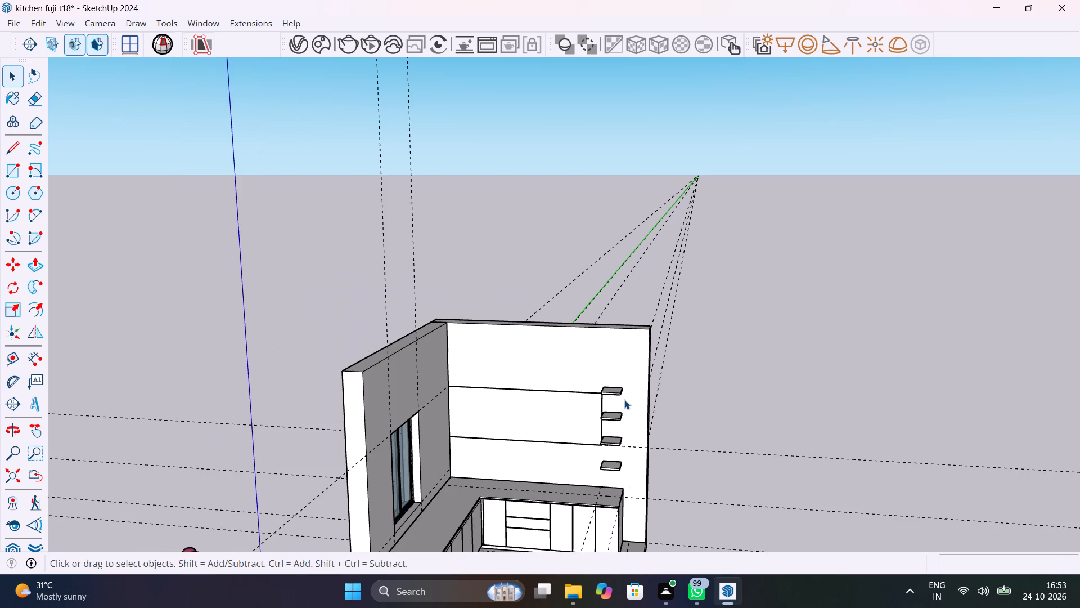
middle_click_drag(629, 486, 625, 465)
scroll(625, 465, "up", 1)
left_click(616, 472)
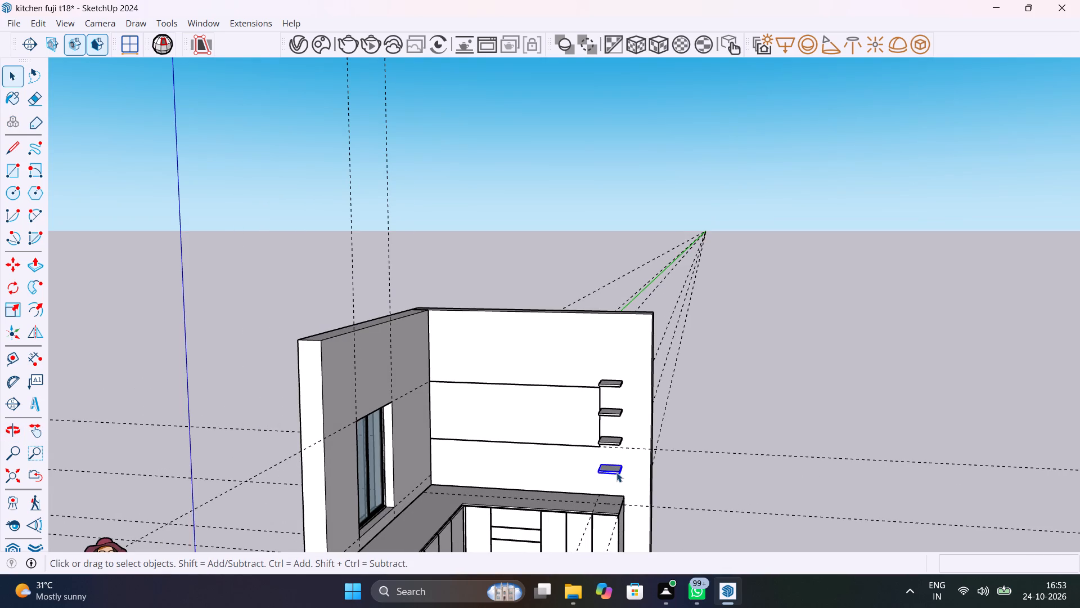
key("Delete")
left_click(616, 439)
key("Delete")
left_click(613, 412)
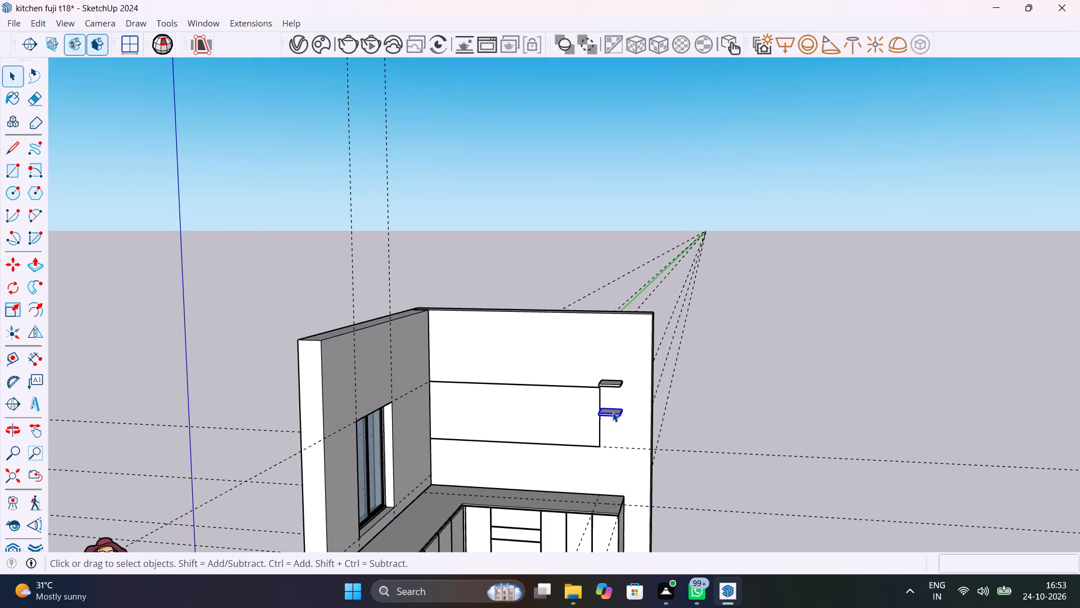
key("Delete")
left_click(610, 387)
key("Delete")
Draw a rectangle about 1' by 1' on the countertop's free end, against the rear wall and bounded by the guides.
scroll(606, 473, "up", 6)
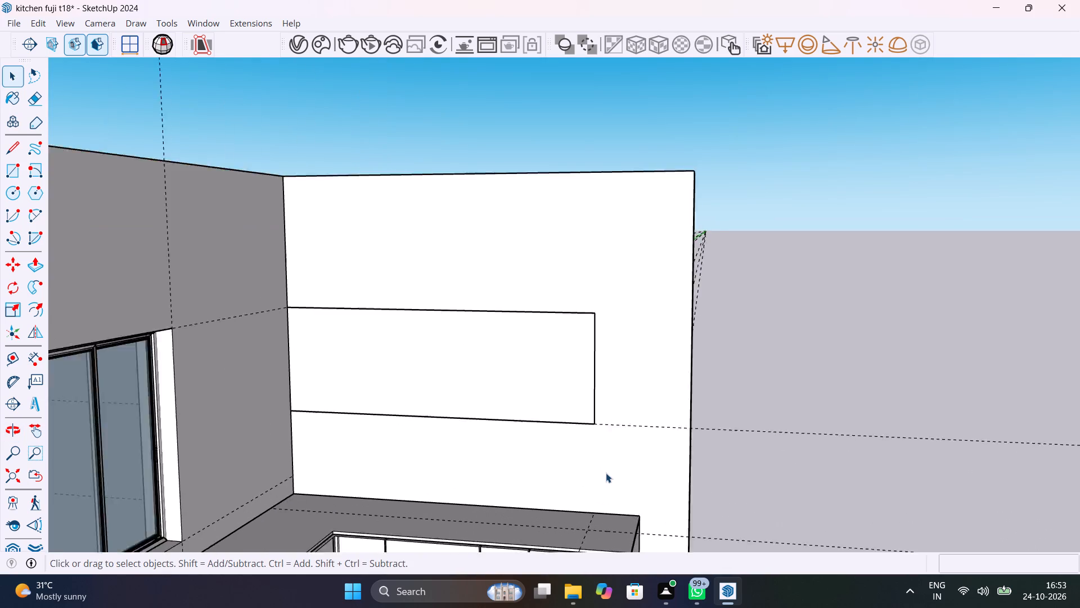
scroll(606, 473, "up", 2)
middle_click_drag(640, 481, 561, 470, "shift")
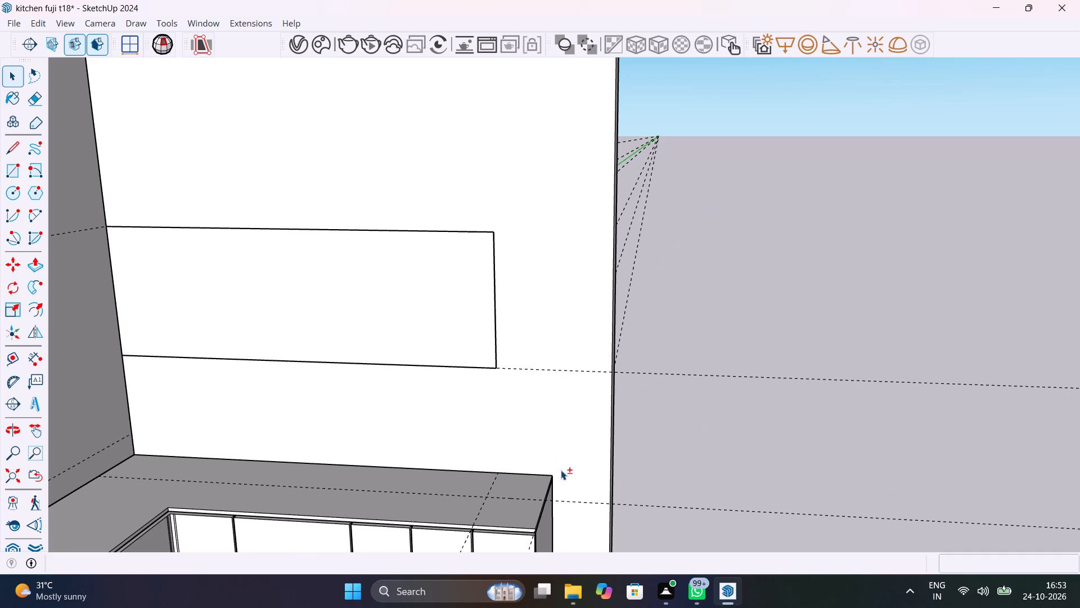
key("r")
left_click(498, 469)
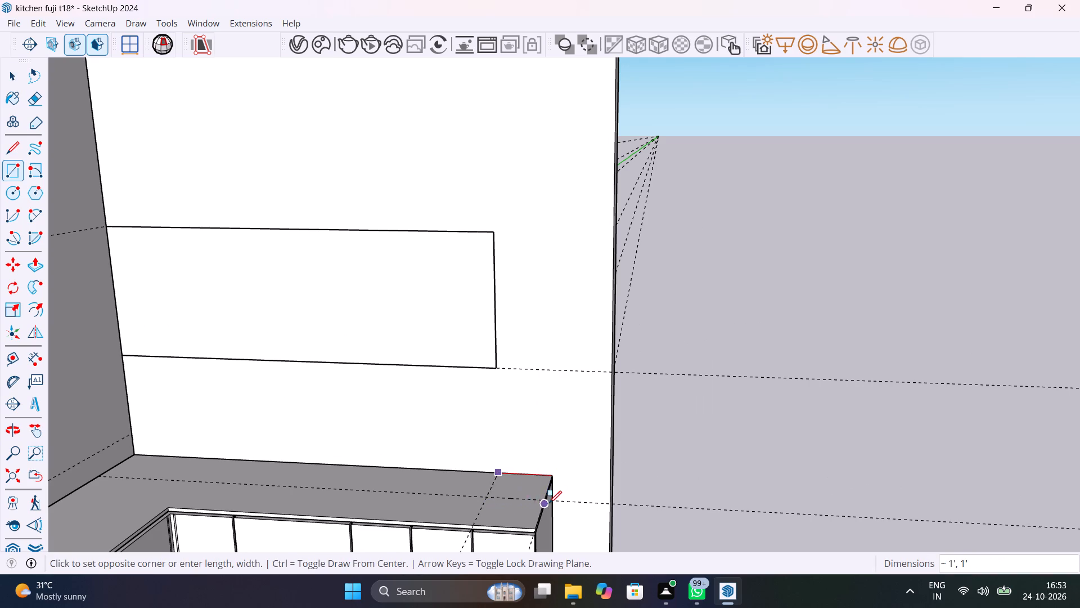
left_click(545, 502)
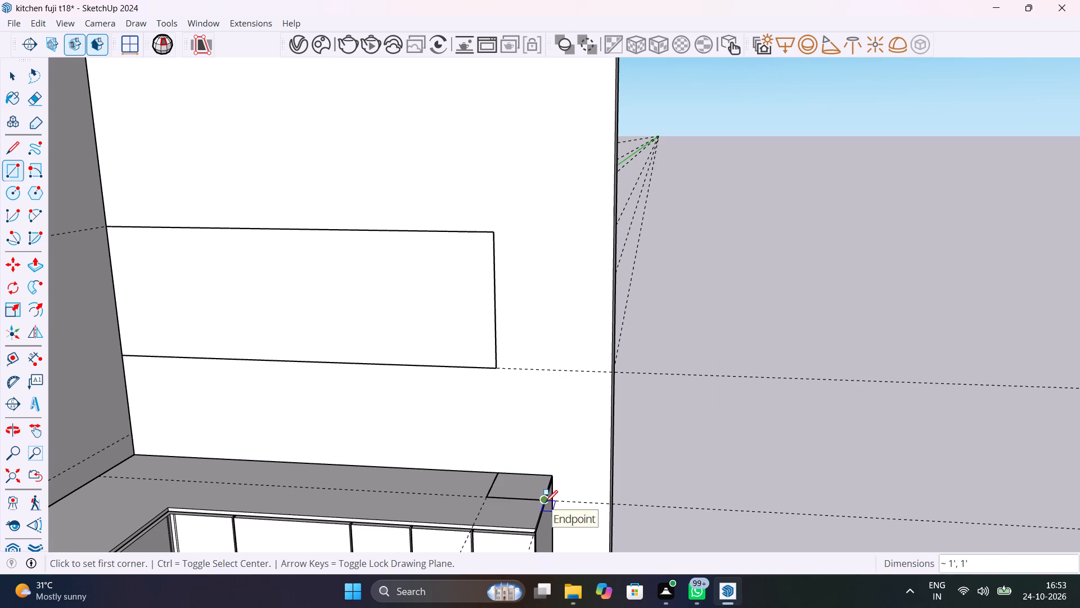
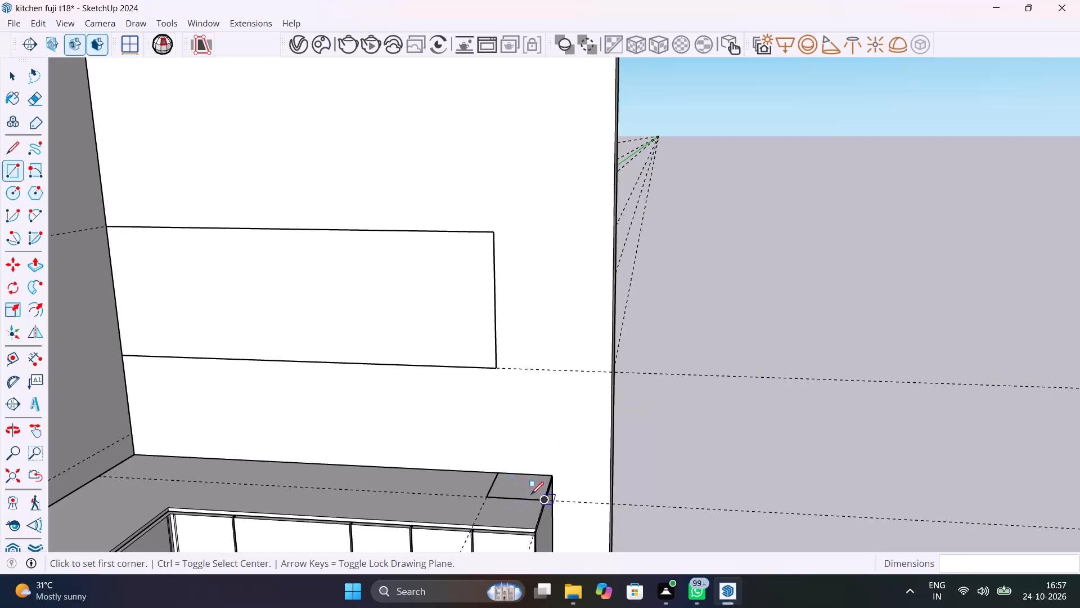
Extrude the rectangle on the countertop's free end up about 4' 5" to the top edge of the wall rectangle.
key("space")
key("p")
left_click(526, 485)
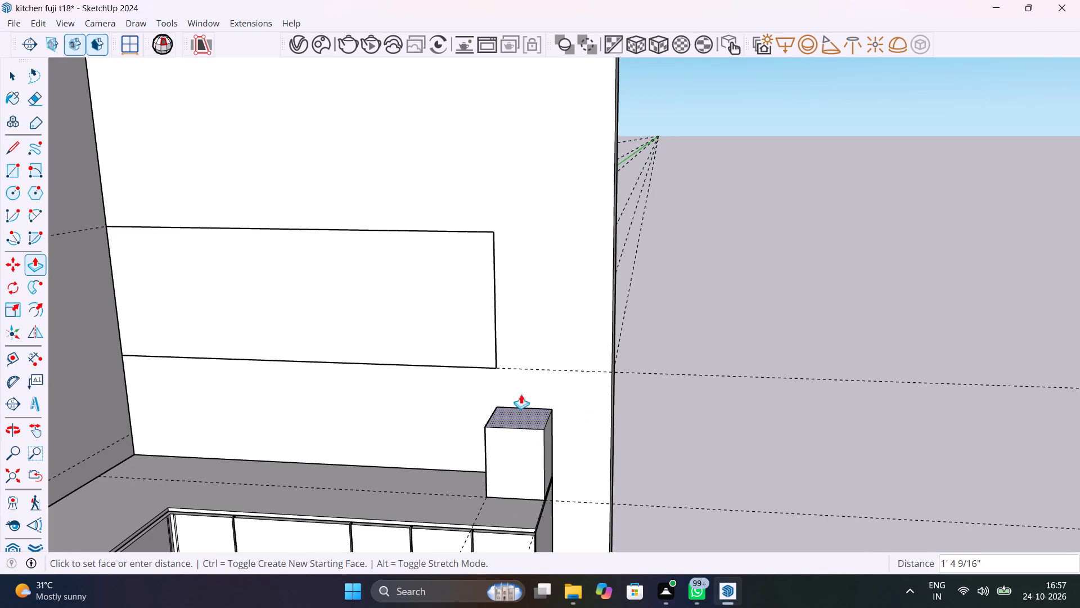
left_click(424, 232)
Erase the top and bottom edges of the wall-cabinet rectangle on the rear wall.
scroll(478, 301, "down", 7)
middle_click_drag(592, 380, 708, 381)
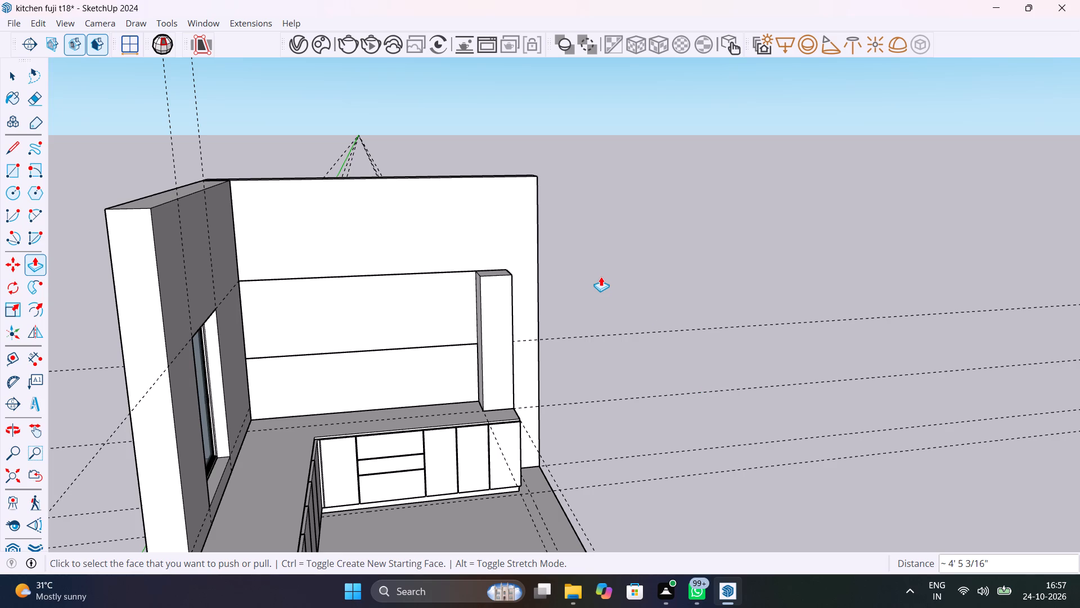
key("space")
double_click(496, 329)
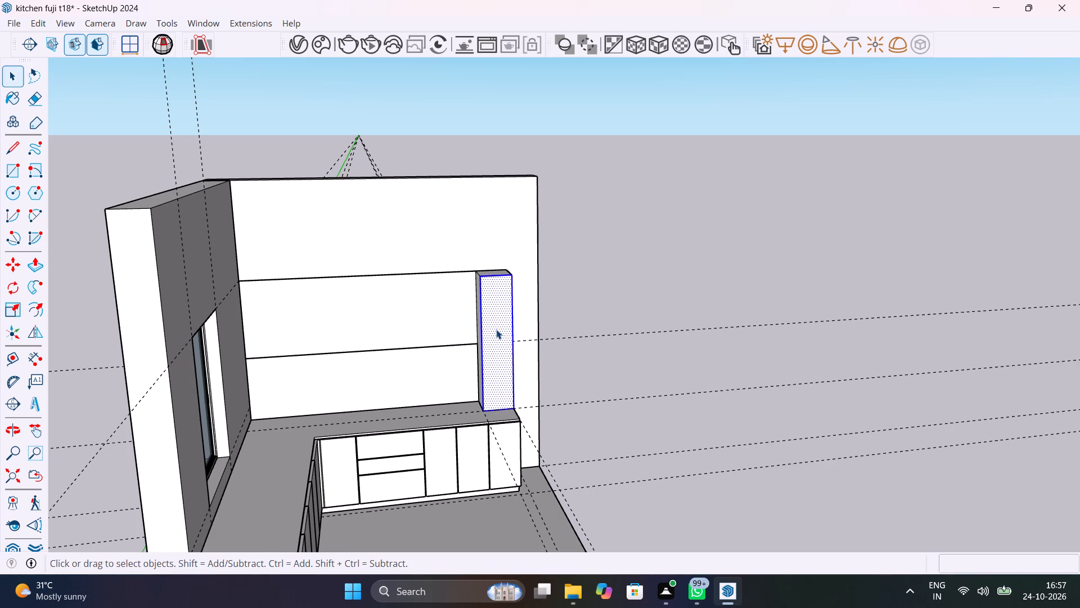
double_click(496, 330)
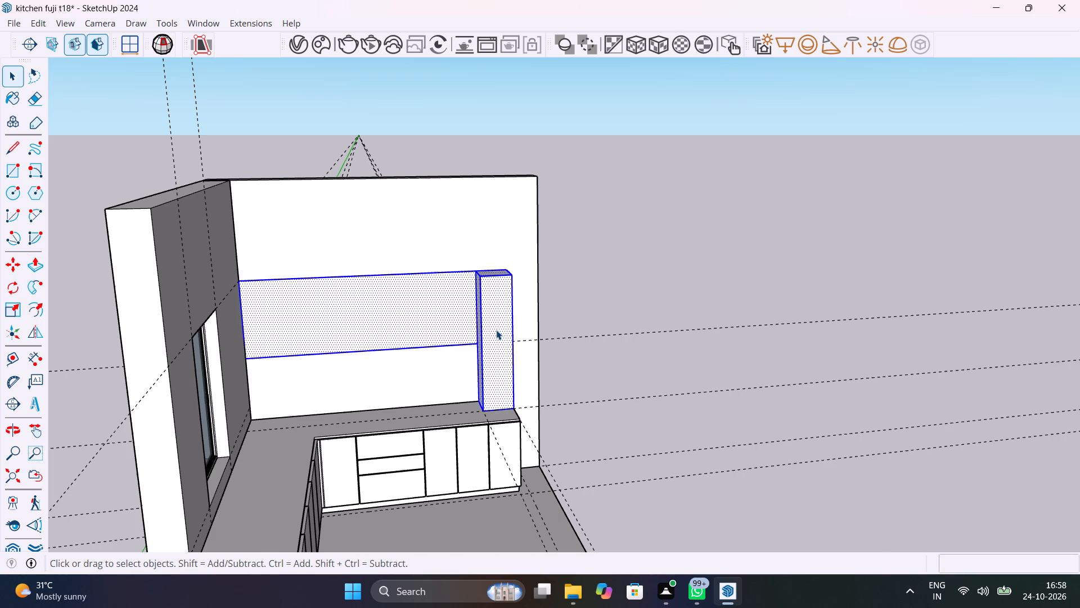
key("Escape")
left_click(434, 330)
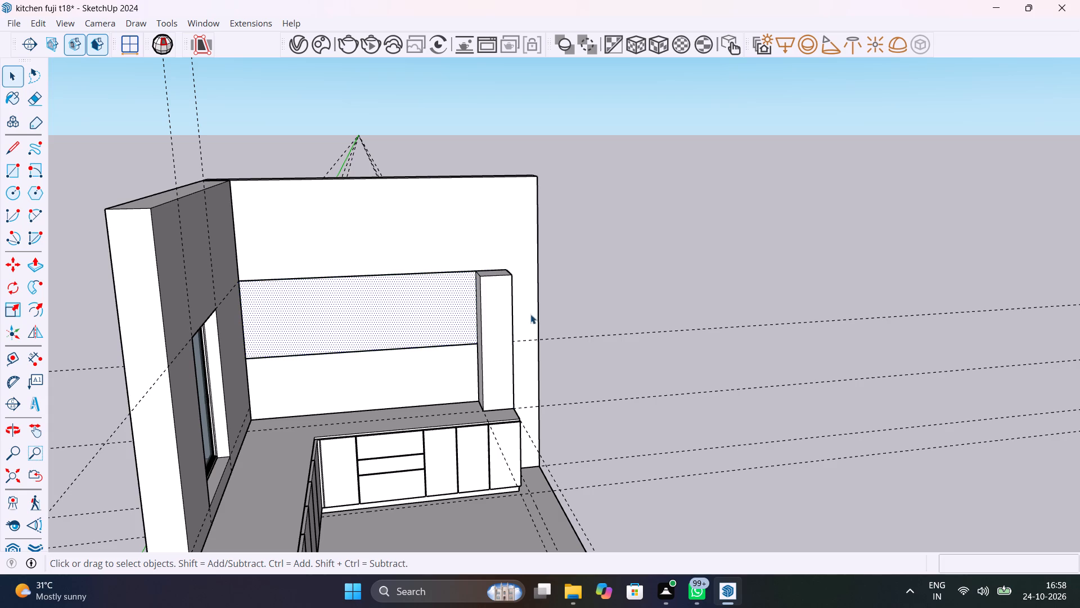
scroll(442, 299, "up", 5)
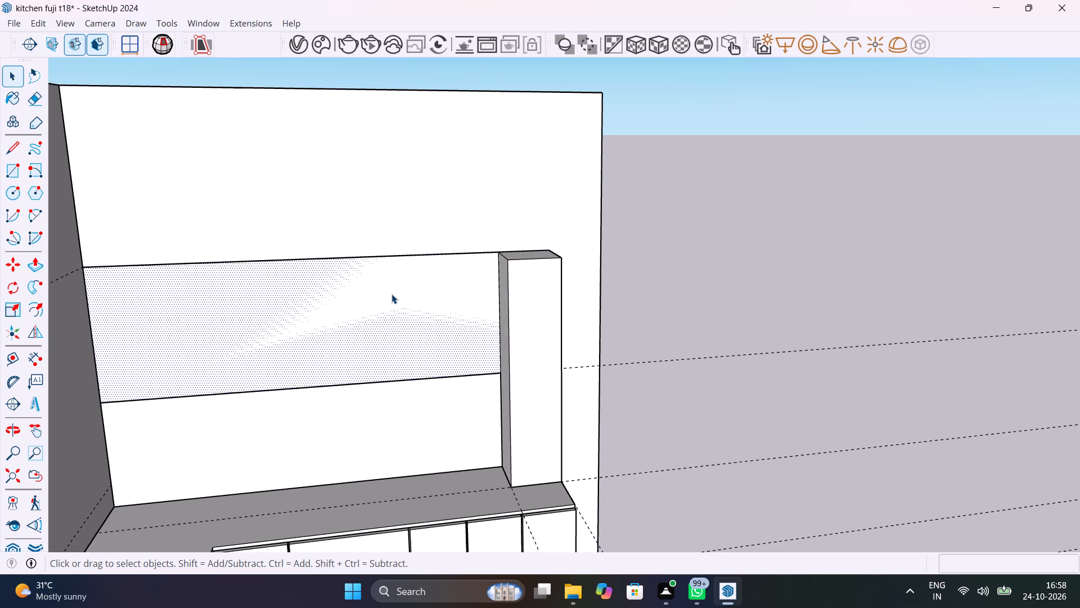
key("e")
left_click_drag(384, 248, 390, 357)
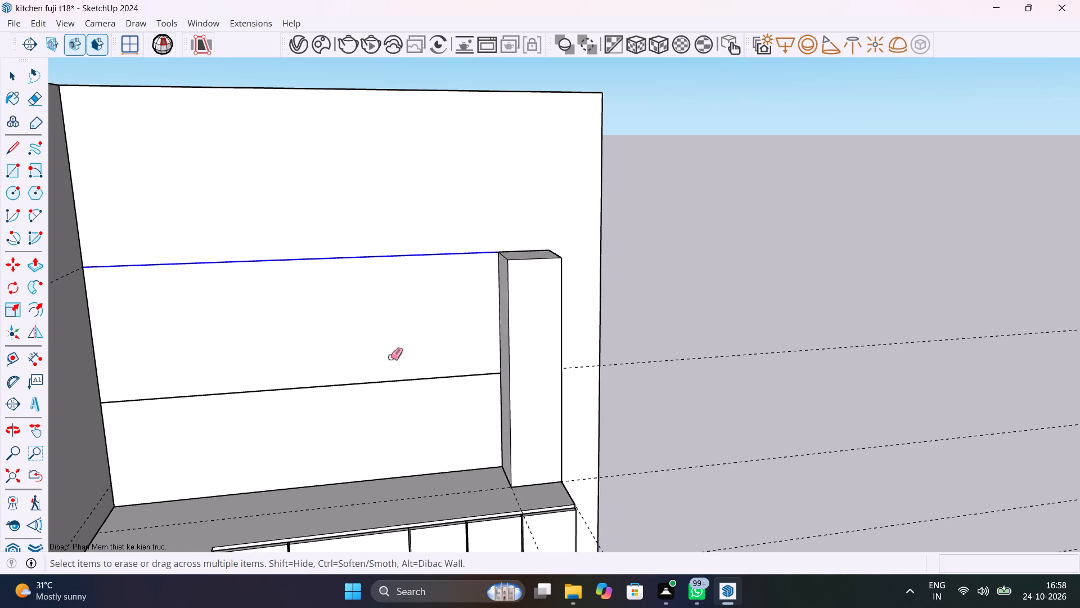
left_click_drag(390, 357, 390, 357)
left_click_drag(417, 372, 425, 392)
Make a group of the tall cabinet box on the countertop's free end.
scroll(425, 391, "down", 6)
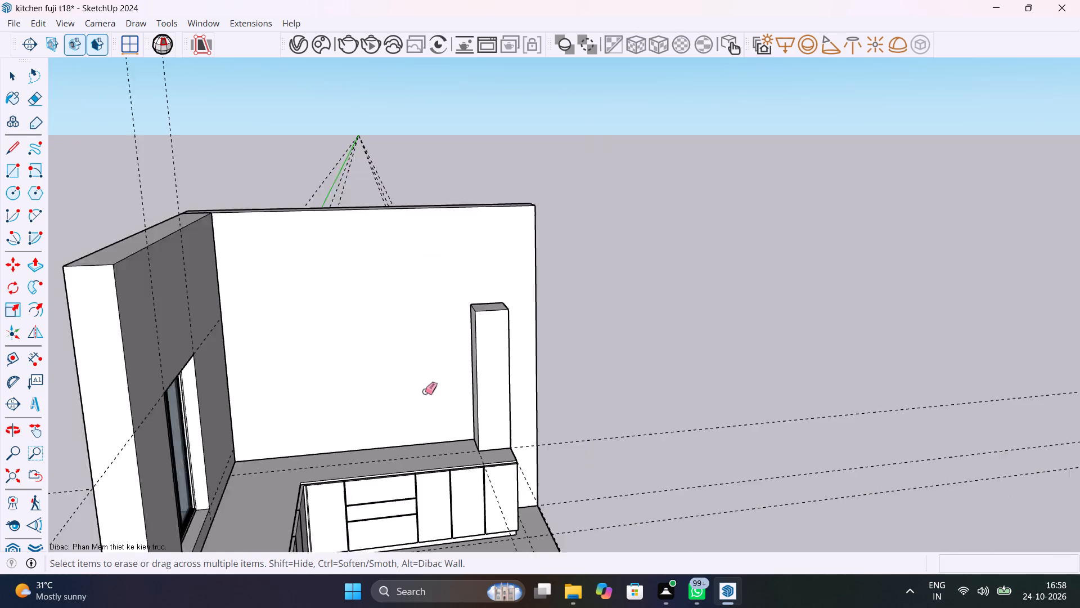
middle_click_drag(417, 391, 320, 383)
key("v")
key("space")
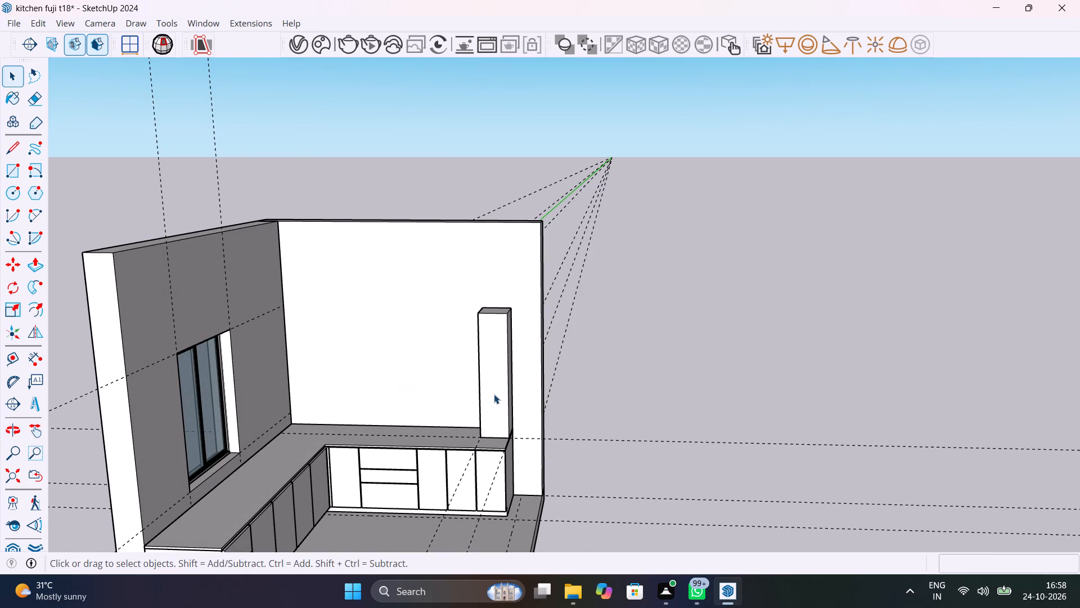
middle_click_drag(495, 394, 570, 373)
scroll(570, 373, "up", 1)
scroll(487, 383, "up", 4)
triple_click(487, 383)
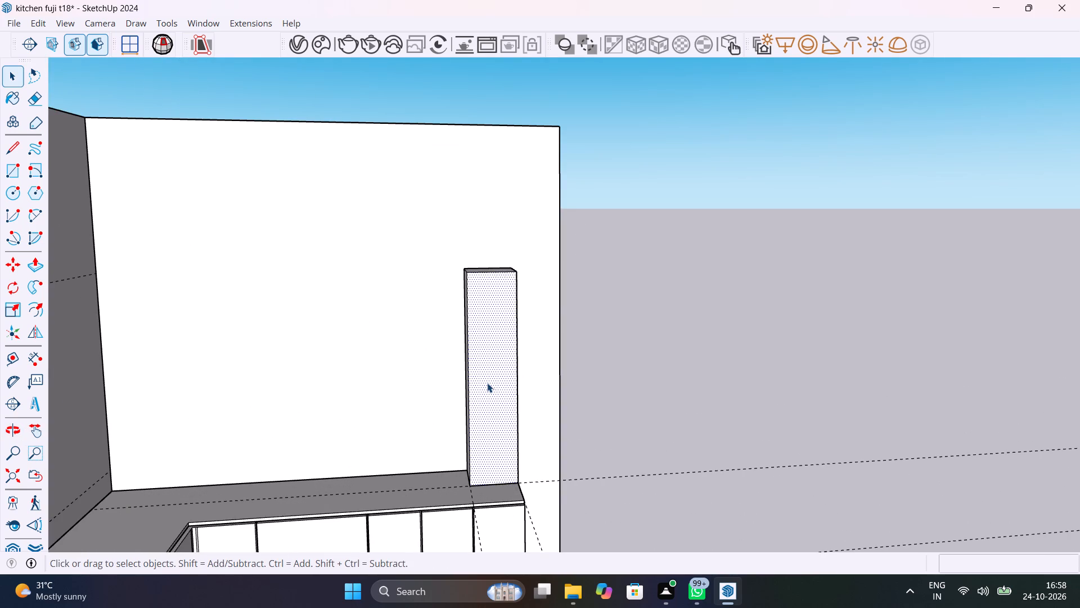
right_click(487, 383)
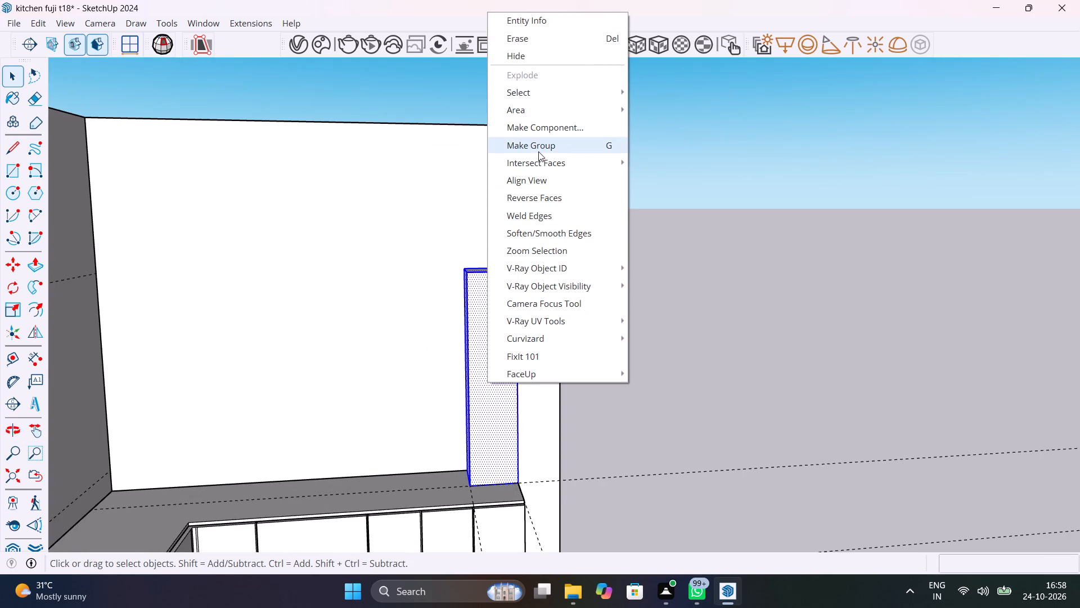
left_click(538, 151)
Offset the outline of the tall cabinet's front face 1" inward within its group.
double_click(499, 365)
scroll(499, 365, "up", 3)
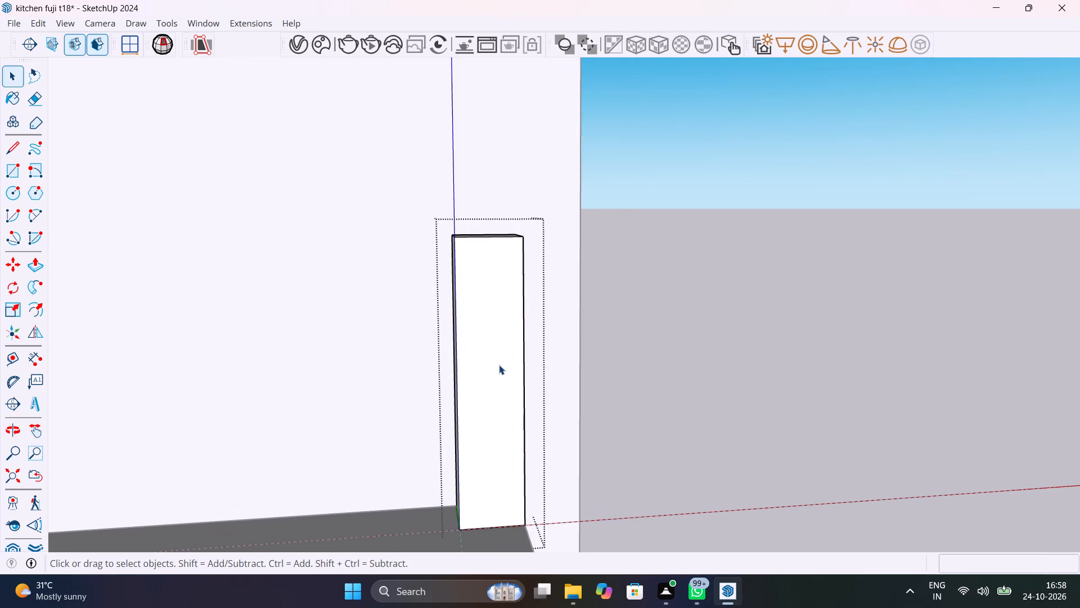
key("f")
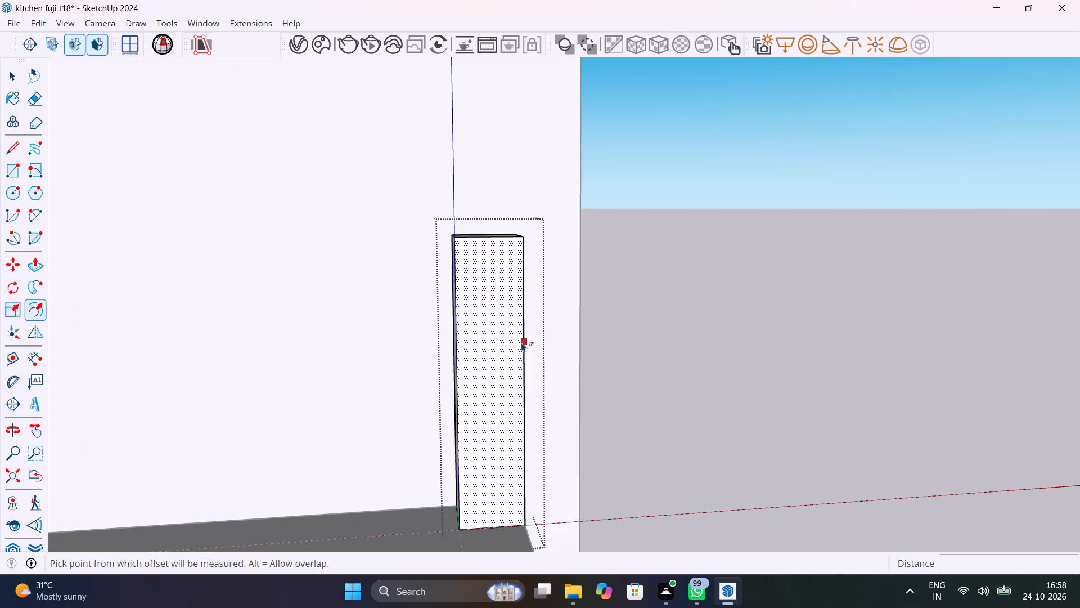
left_click_drag(521, 342, 519, 350)
key("1")
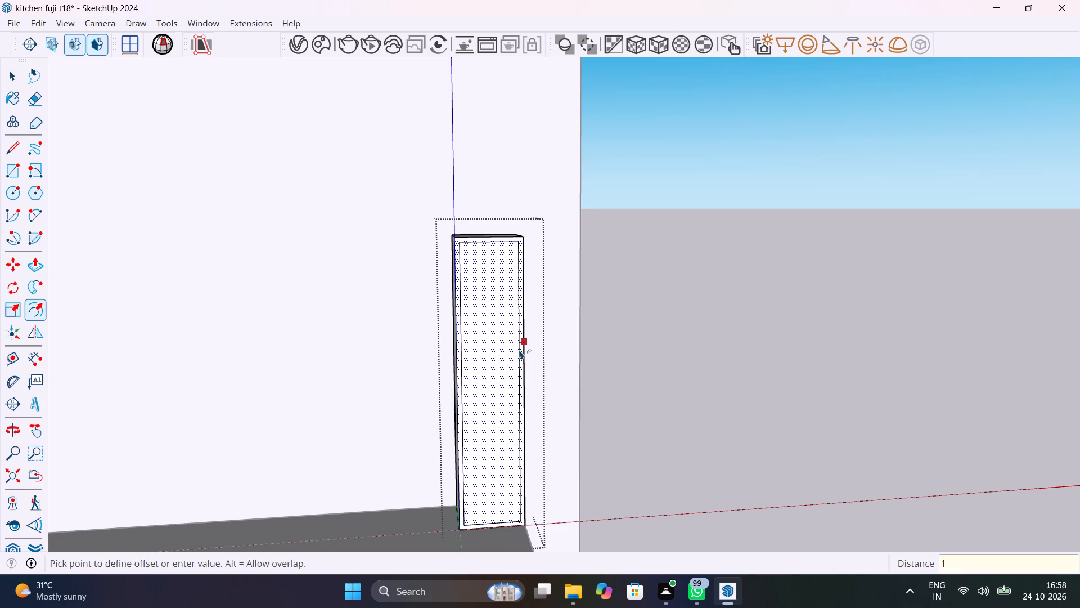
left_click_drag(519, 350, 520, 350)
key("shift+quotedbl")
key("Return")
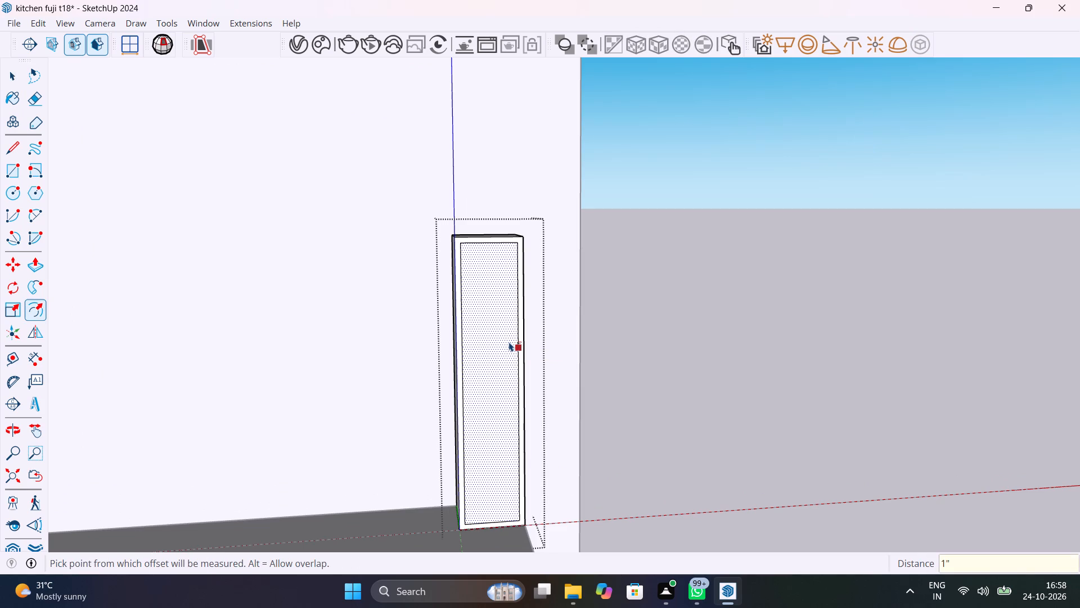
key("space")
key("Escape")
key("Escape")
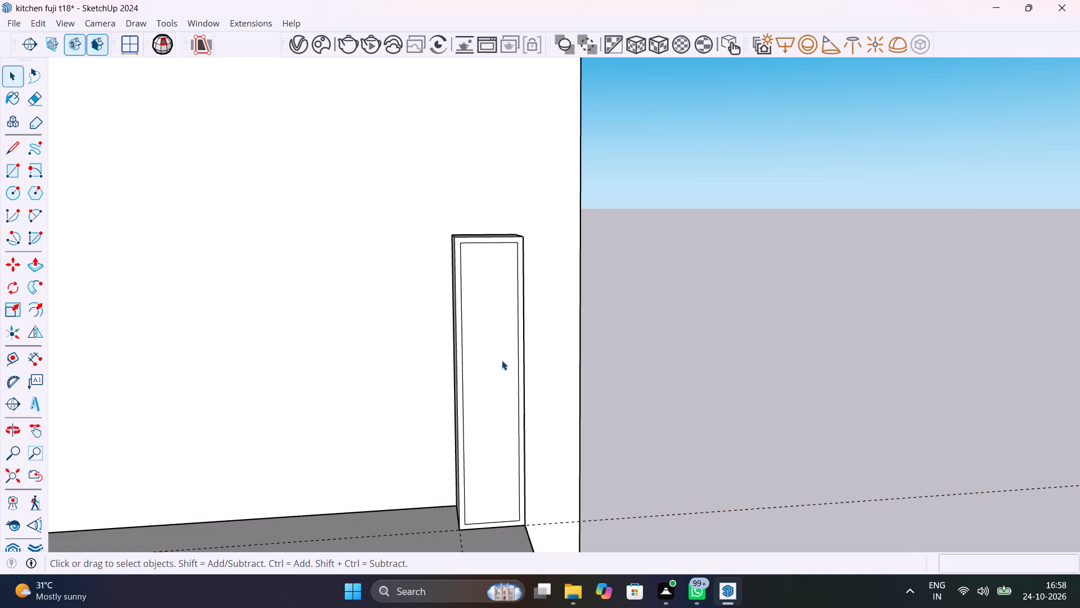
Recess the inner front face of the tall cabinet by 10" to hollow out the box.
left_click(503, 365)
triple_click(503, 365)
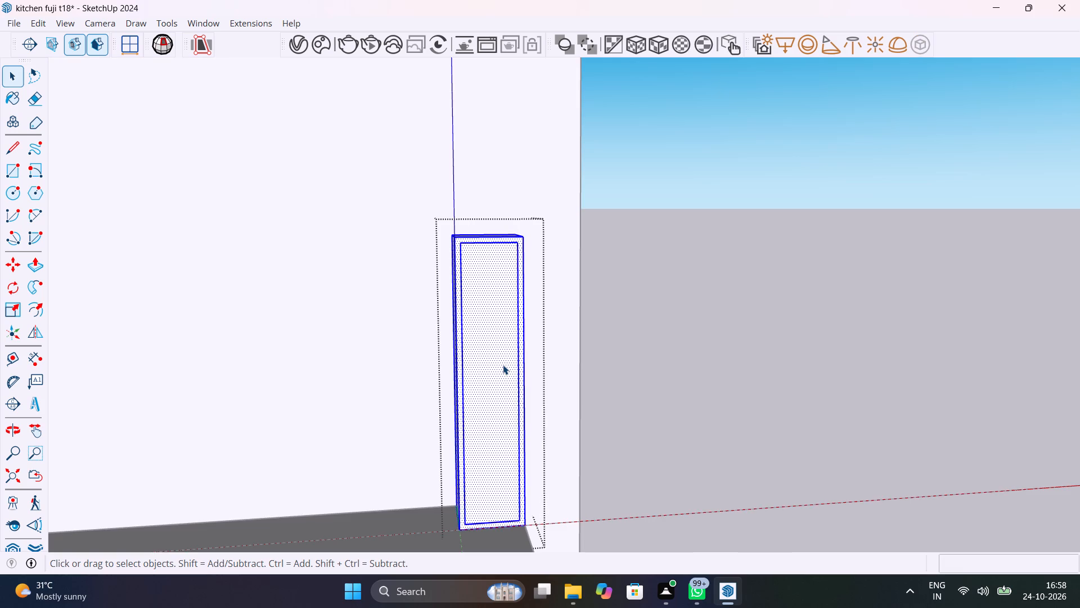
left_click(503, 365)
key("p")
left_click(503, 365)
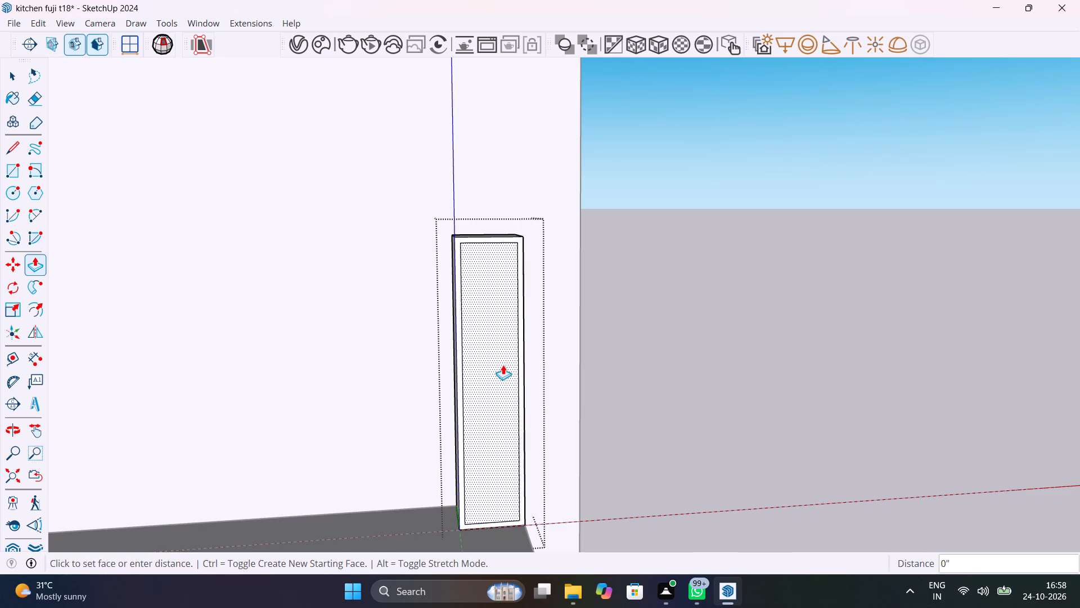
type("10\"")
key("Return")
key("space")
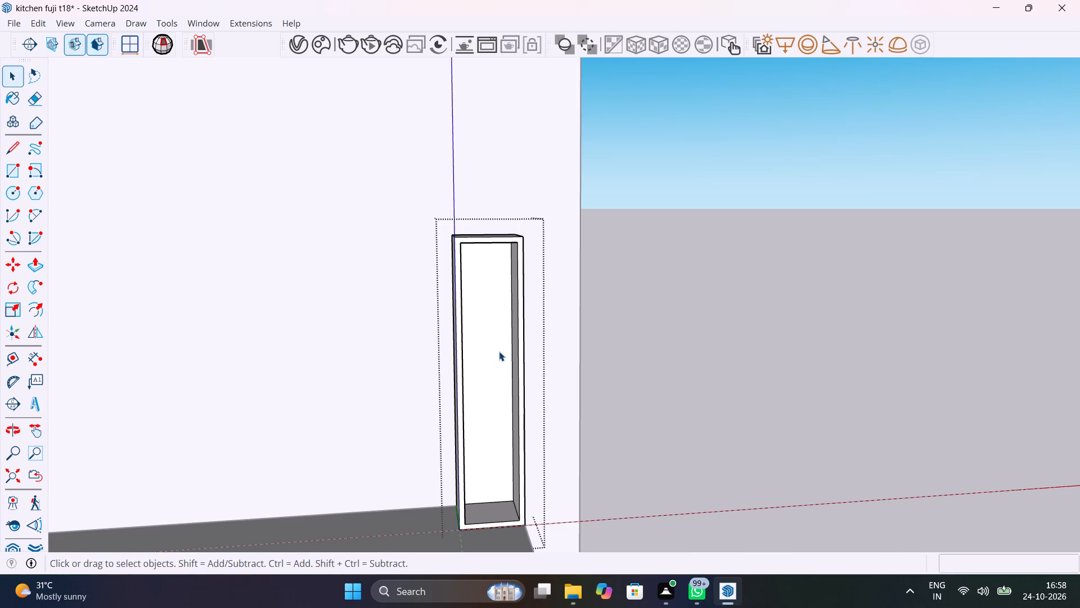
left_click(647, 400)
Draw a shelf rectangle covering the tall cabinet's inner floor and extrude it 1" upward.
scroll(647, 402, "down", 4)
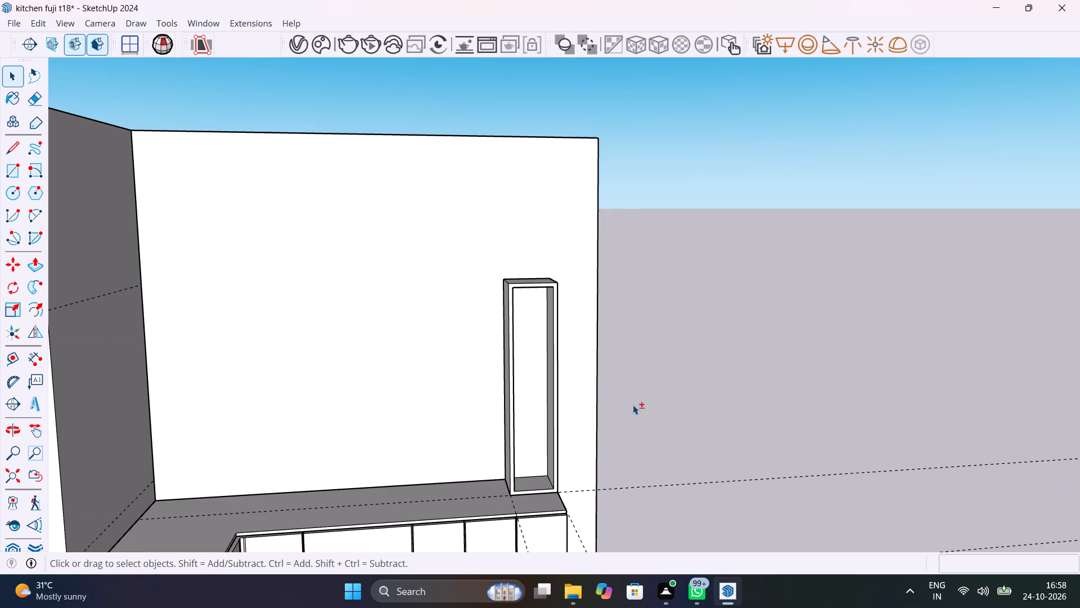
middle_click_drag(703, 374, 717, 397, "shift")
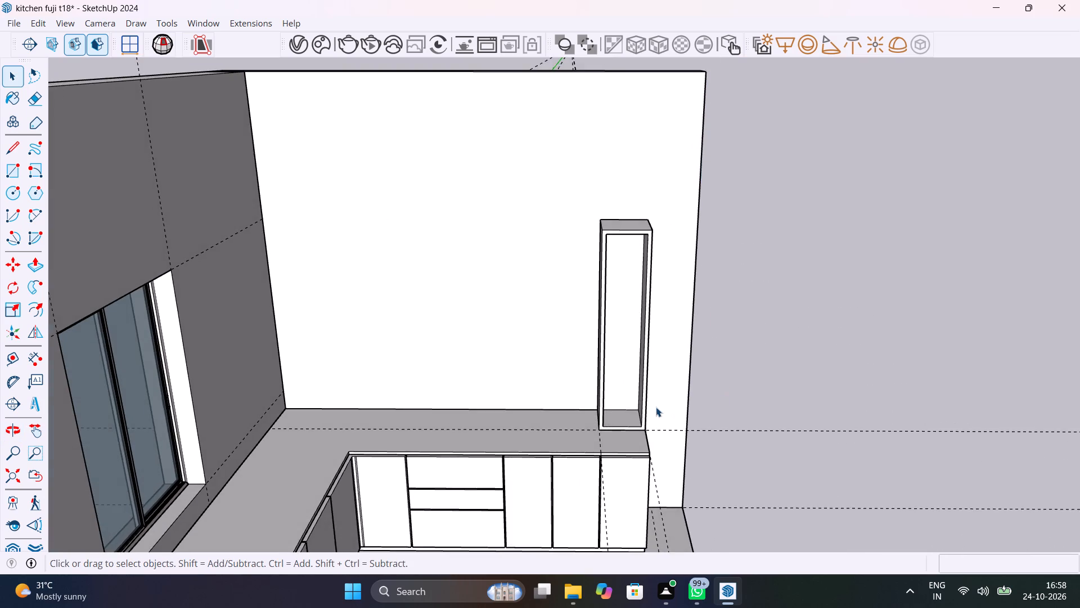
scroll(656, 407, "up", 9)
key("r")
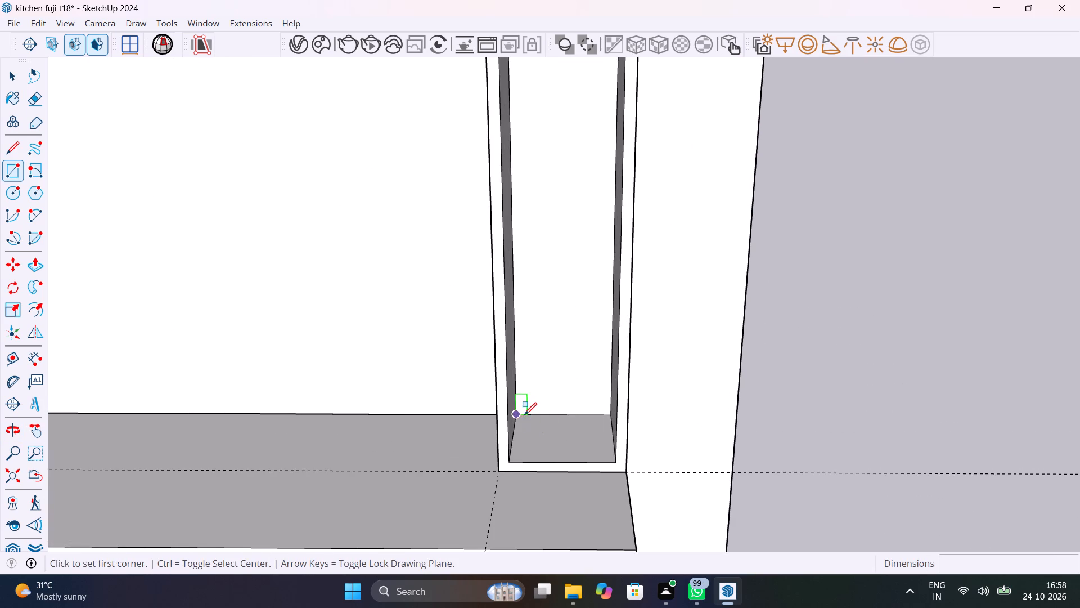
left_click(520, 414)
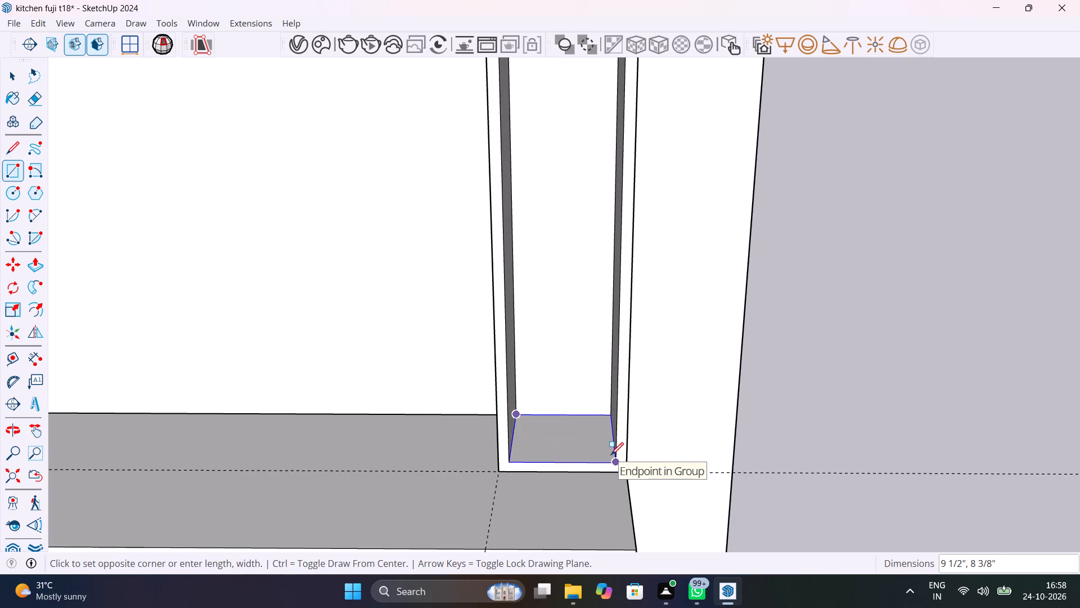
left_click(611, 455)
key("p")
left_click(583, 443)
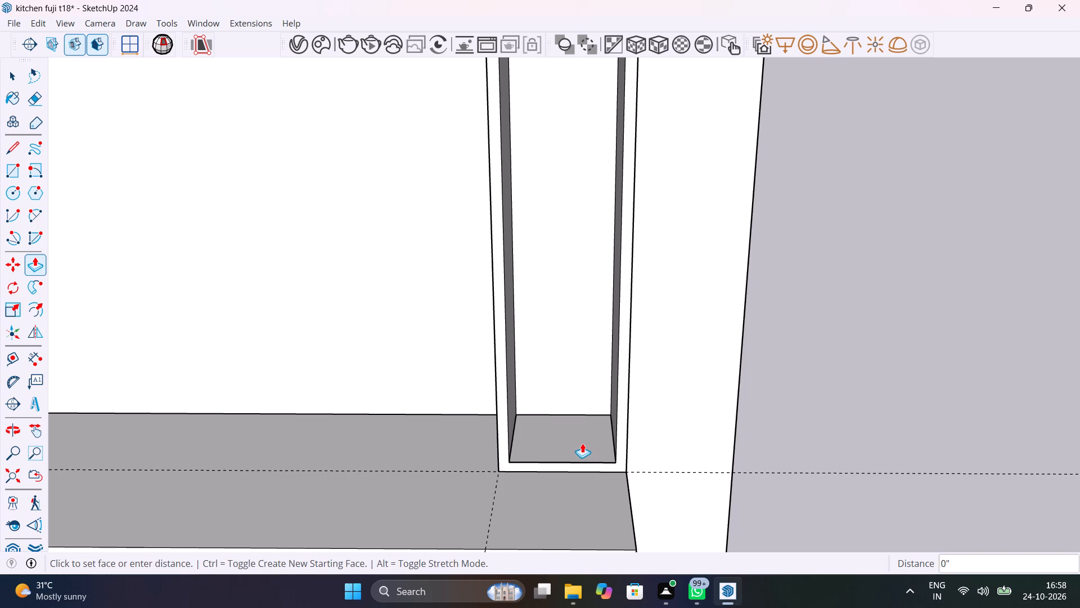
type("1\"")
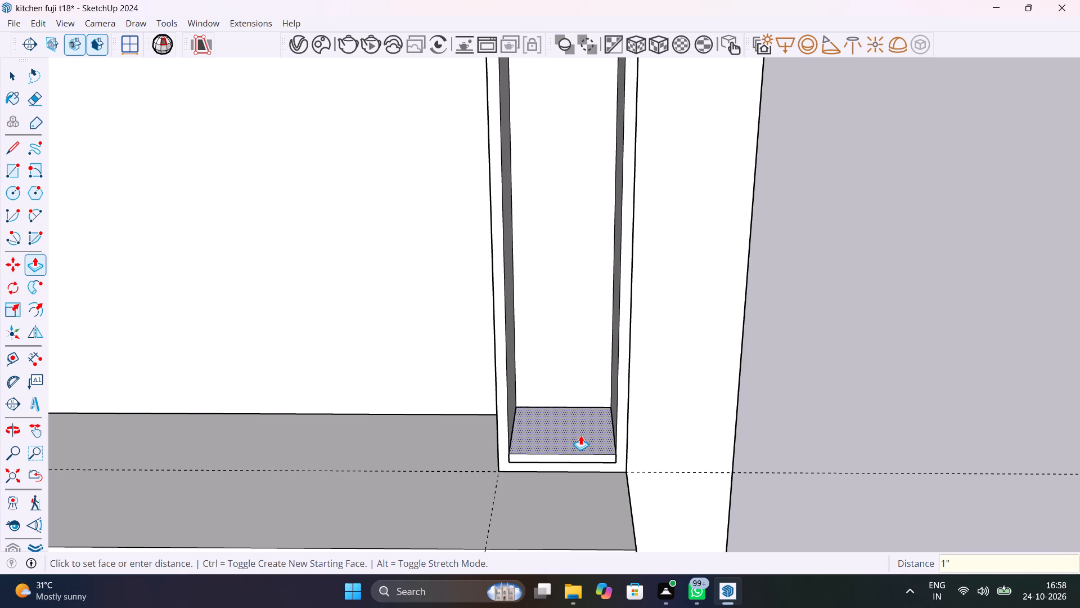
key("Return")
key("space")
Turn the shelf at the bottom of the tall cabinet into a component.
triple_click(583, 449)
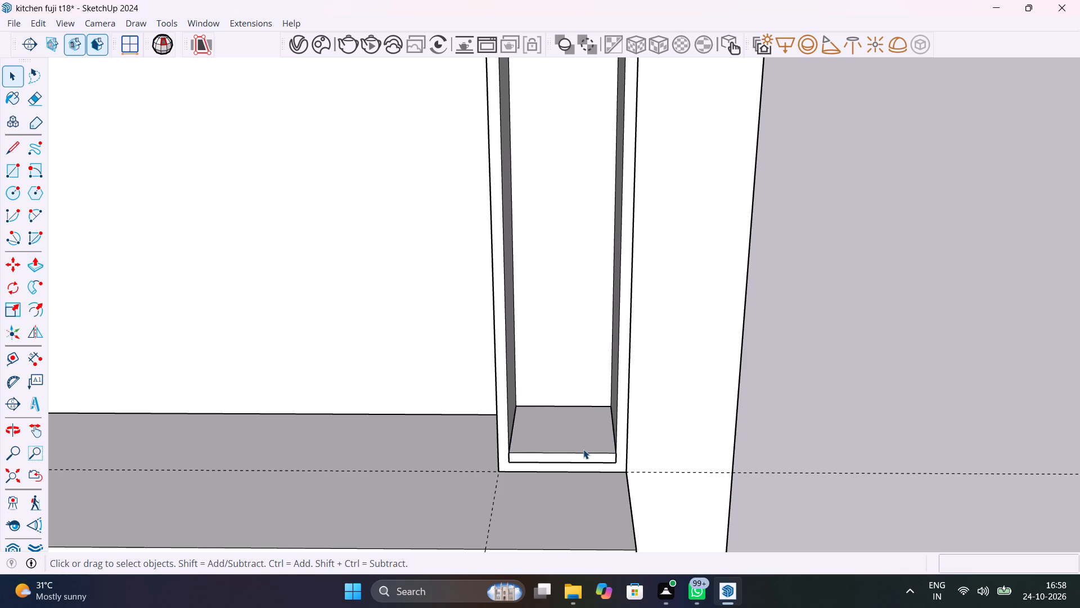
right_click(583, 449)
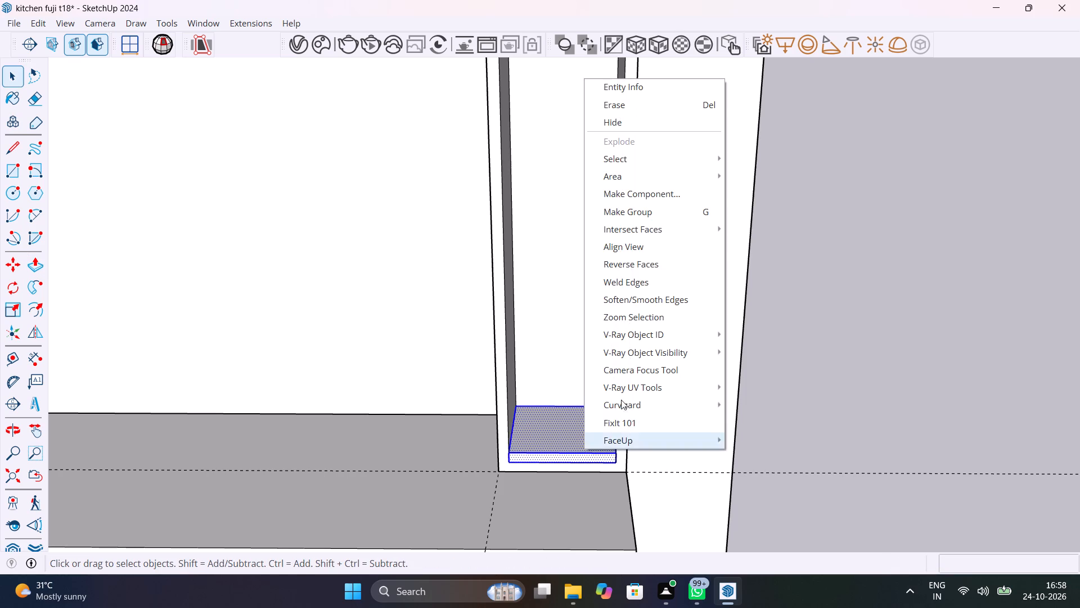
left_click(646, 196)
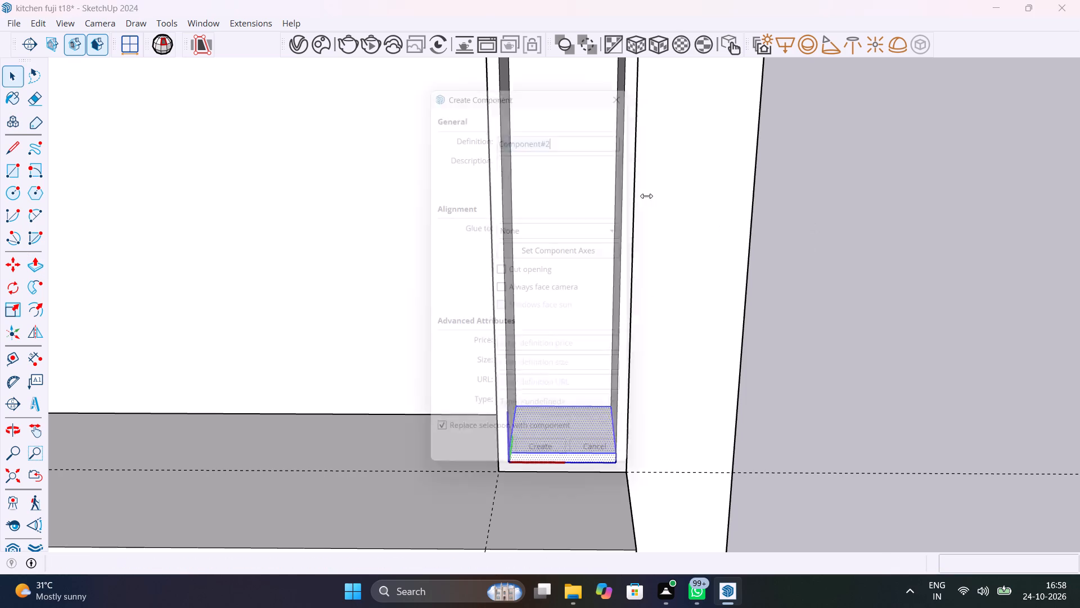
left_click(551, 464)
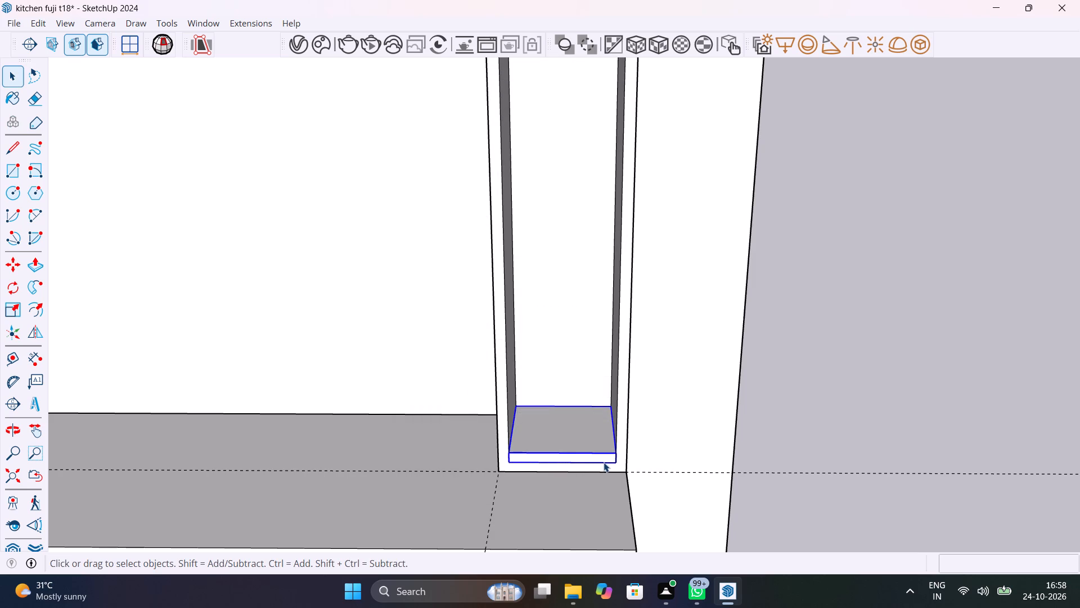
left_click(791, 405)
double_click(565, 453)
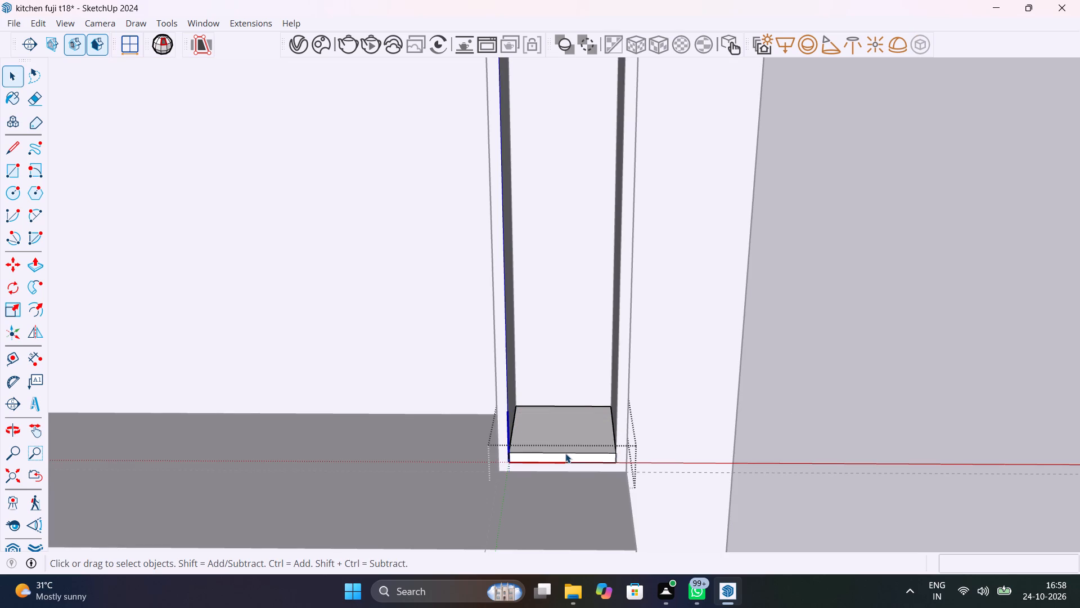
left_click(803, 406)
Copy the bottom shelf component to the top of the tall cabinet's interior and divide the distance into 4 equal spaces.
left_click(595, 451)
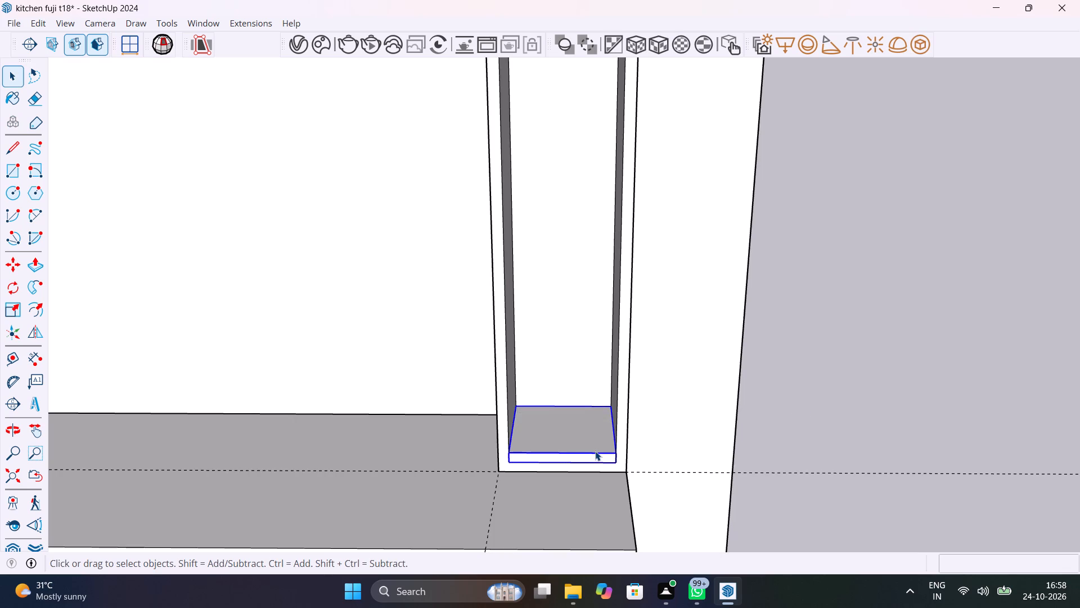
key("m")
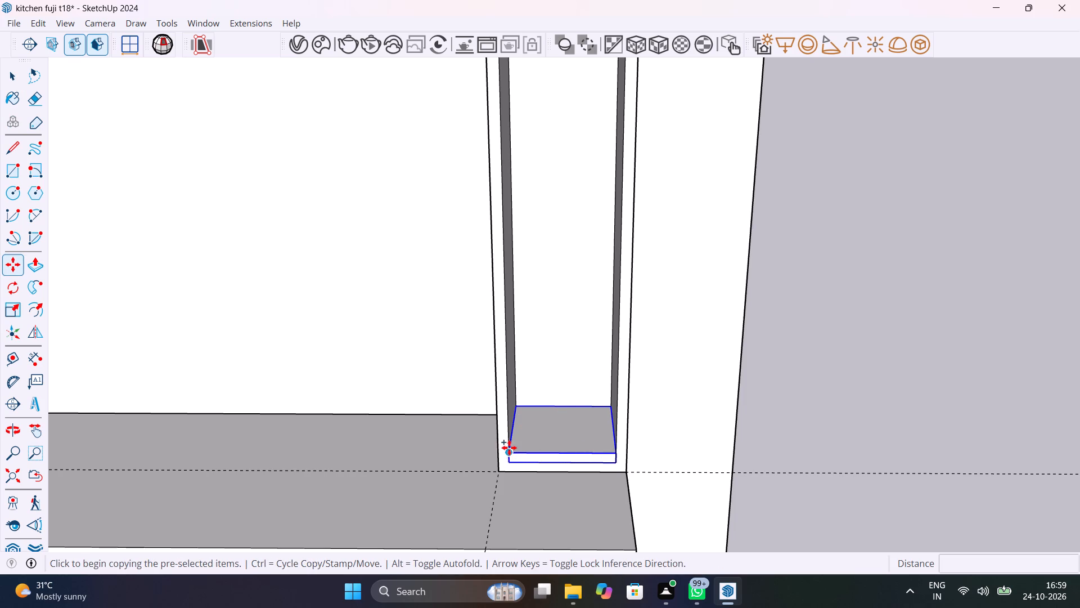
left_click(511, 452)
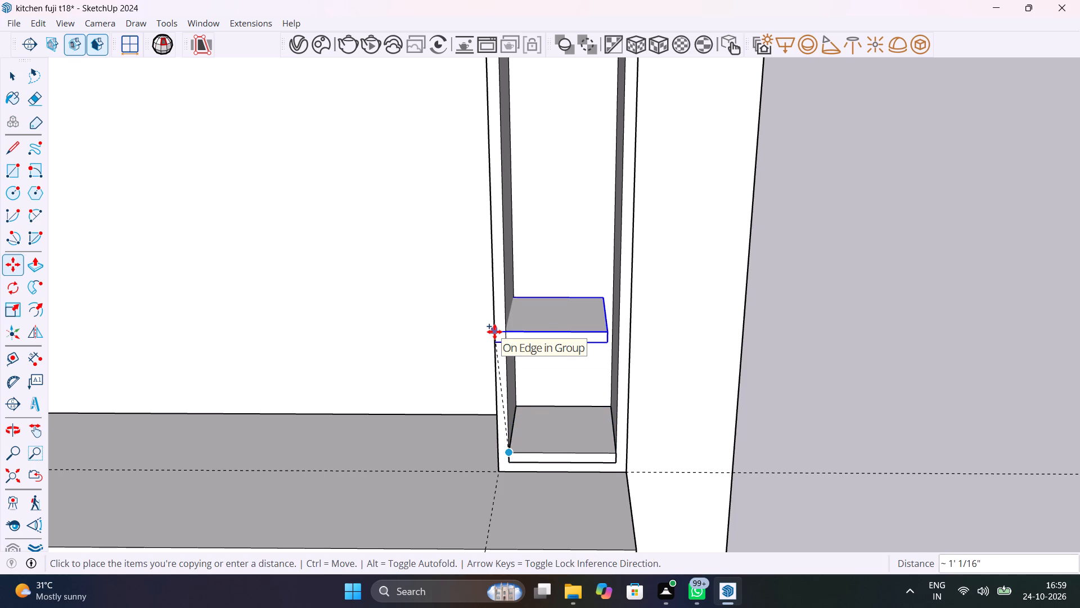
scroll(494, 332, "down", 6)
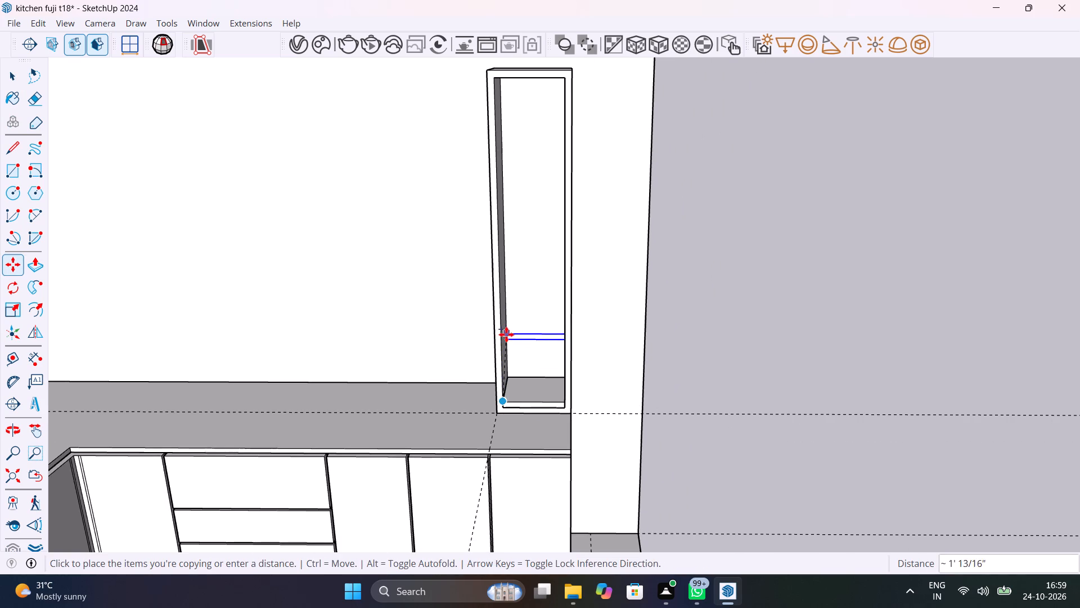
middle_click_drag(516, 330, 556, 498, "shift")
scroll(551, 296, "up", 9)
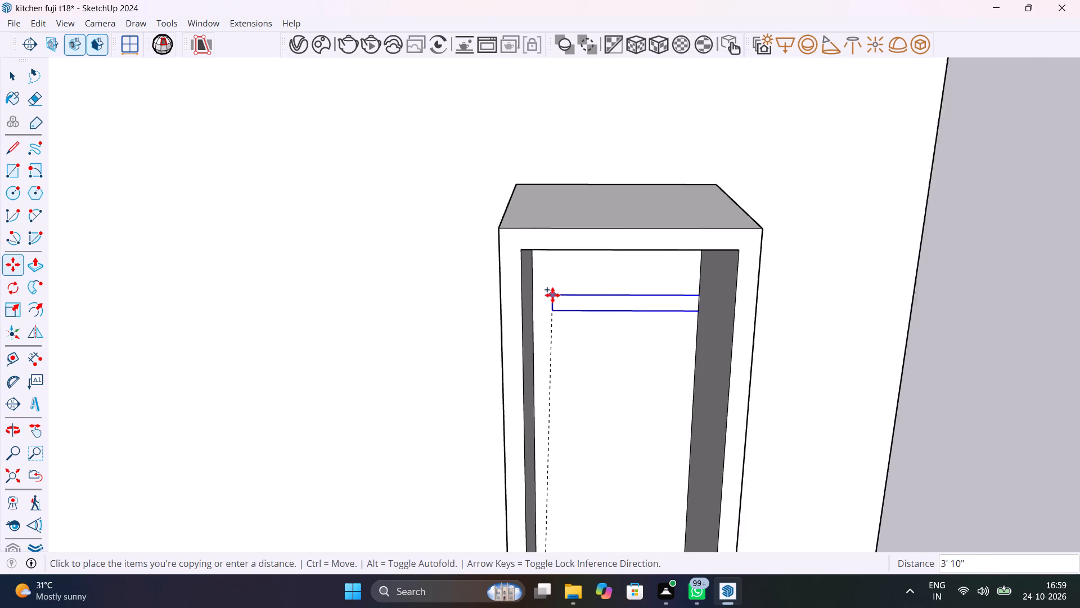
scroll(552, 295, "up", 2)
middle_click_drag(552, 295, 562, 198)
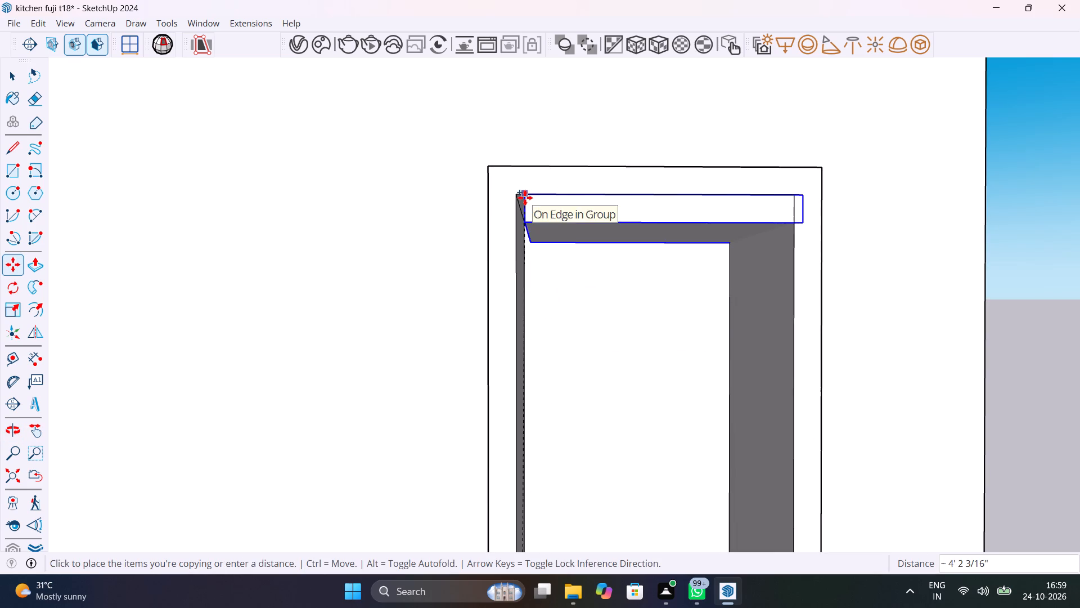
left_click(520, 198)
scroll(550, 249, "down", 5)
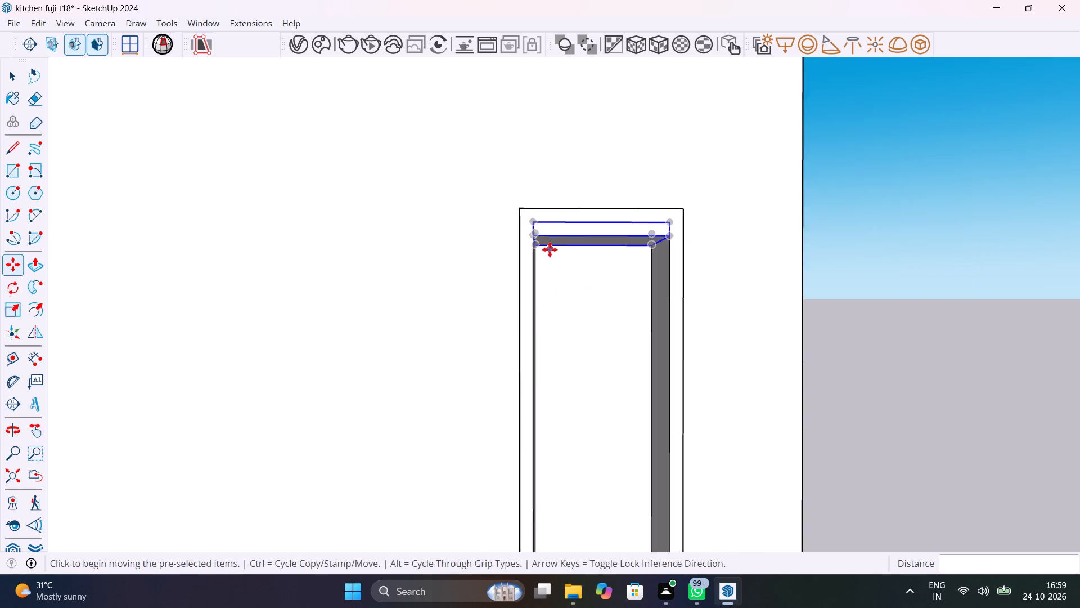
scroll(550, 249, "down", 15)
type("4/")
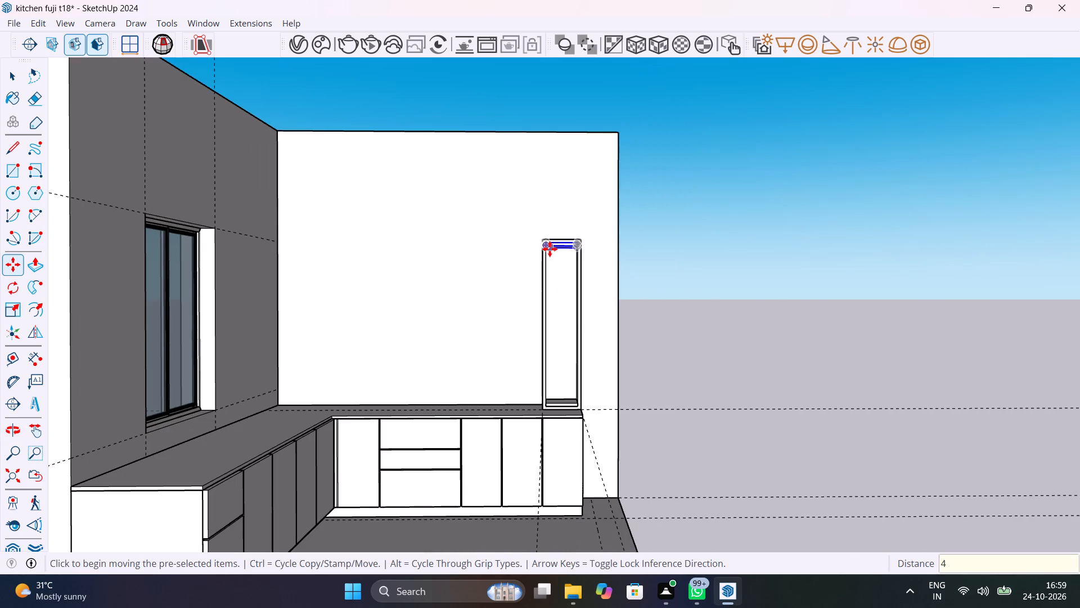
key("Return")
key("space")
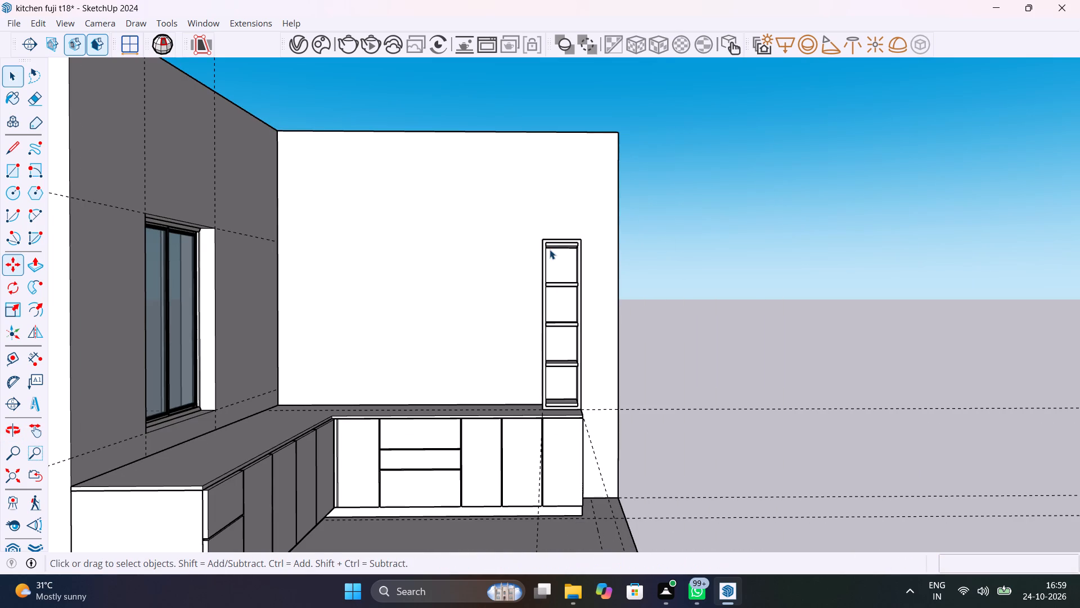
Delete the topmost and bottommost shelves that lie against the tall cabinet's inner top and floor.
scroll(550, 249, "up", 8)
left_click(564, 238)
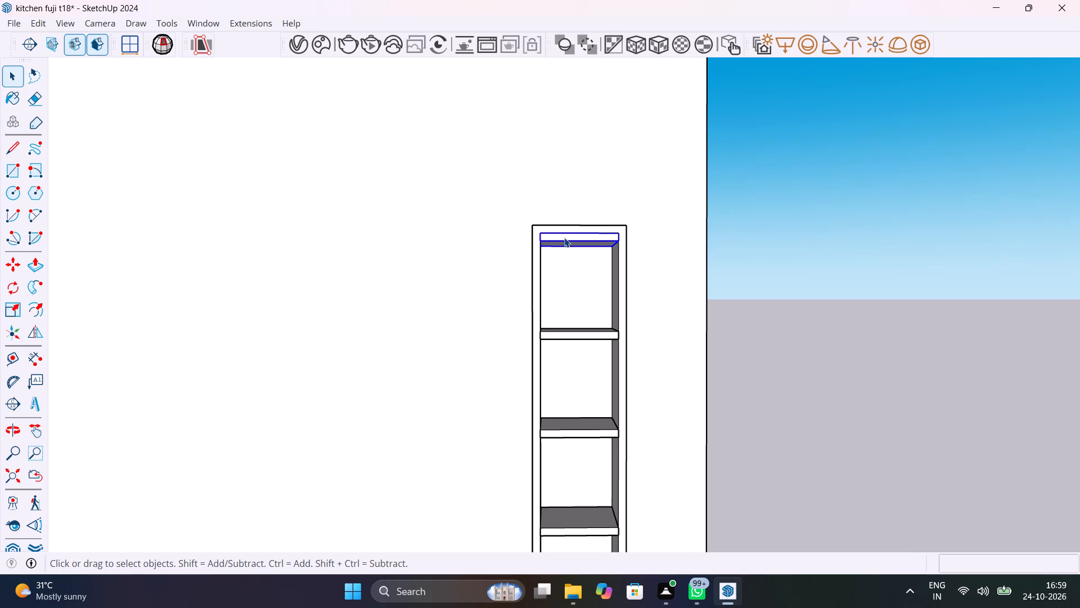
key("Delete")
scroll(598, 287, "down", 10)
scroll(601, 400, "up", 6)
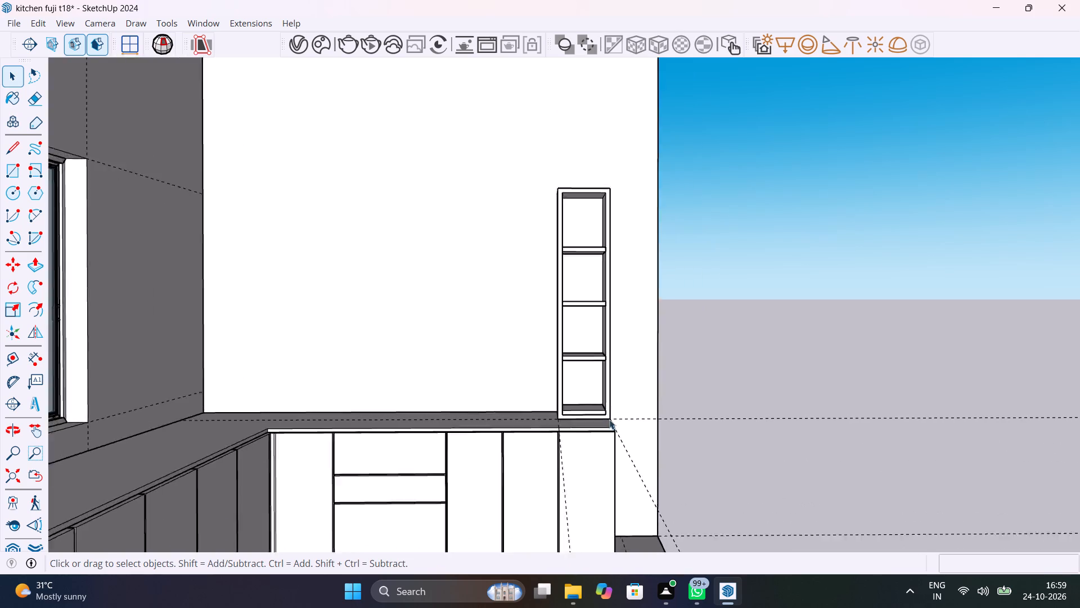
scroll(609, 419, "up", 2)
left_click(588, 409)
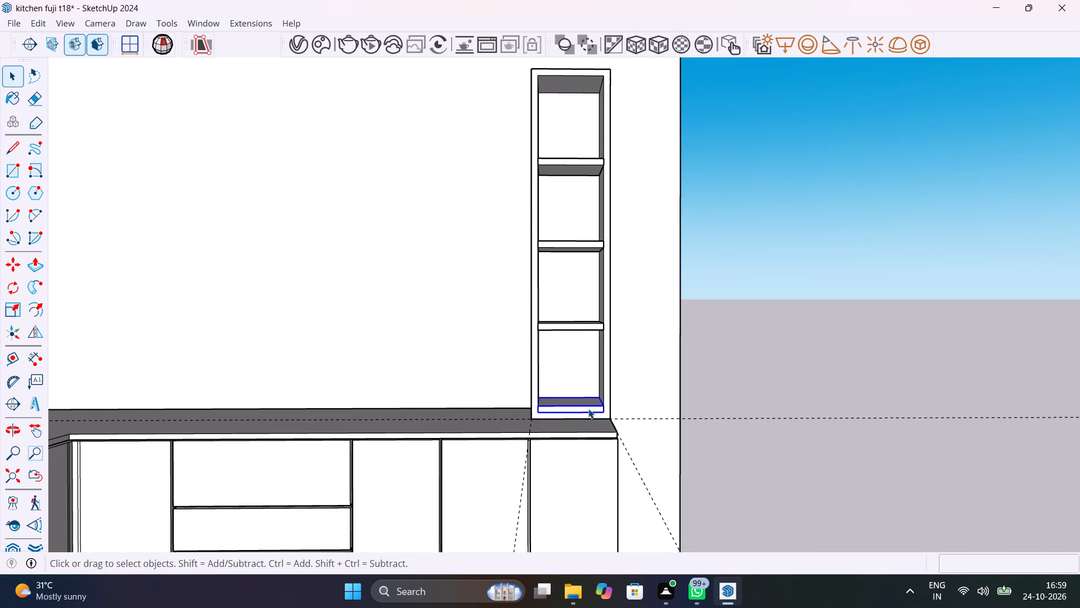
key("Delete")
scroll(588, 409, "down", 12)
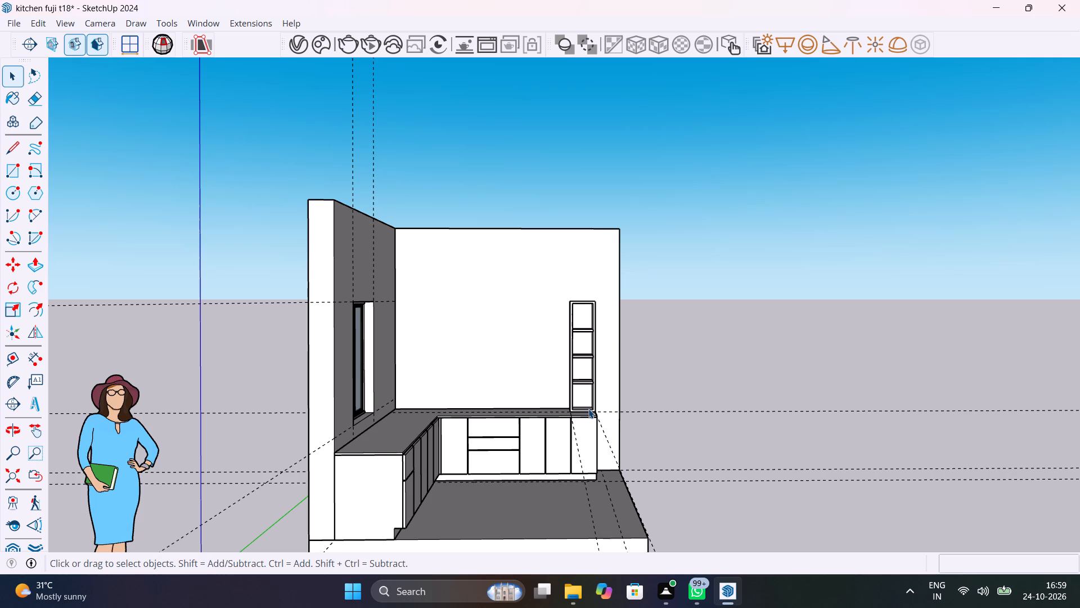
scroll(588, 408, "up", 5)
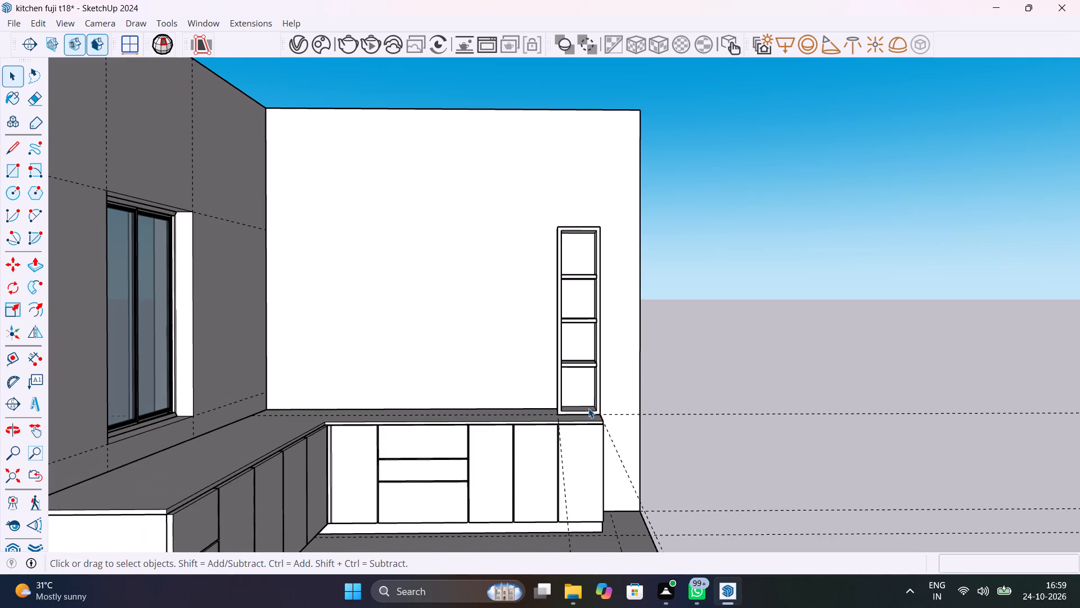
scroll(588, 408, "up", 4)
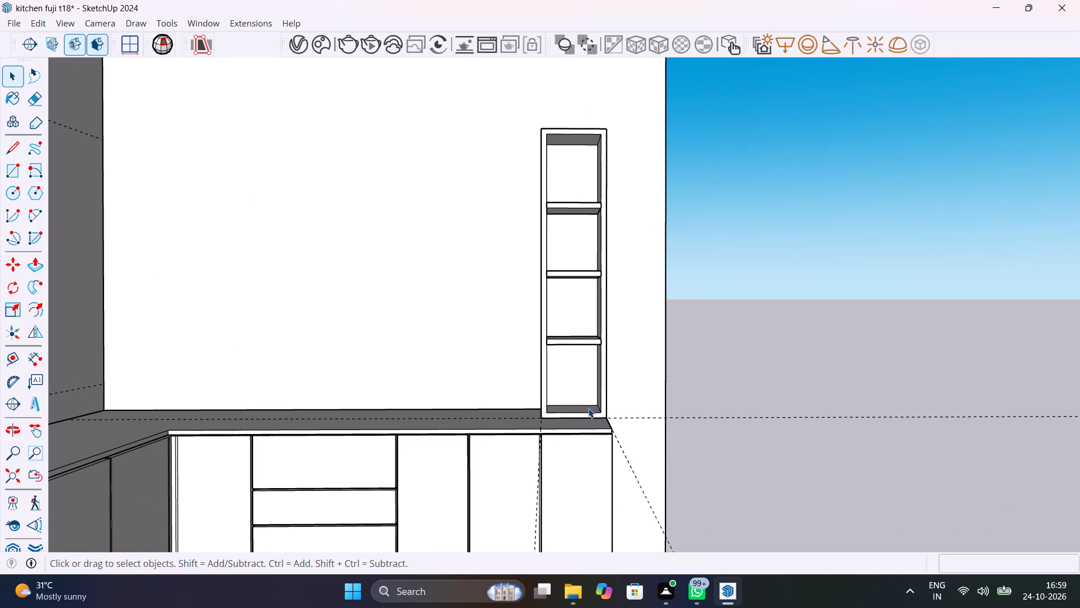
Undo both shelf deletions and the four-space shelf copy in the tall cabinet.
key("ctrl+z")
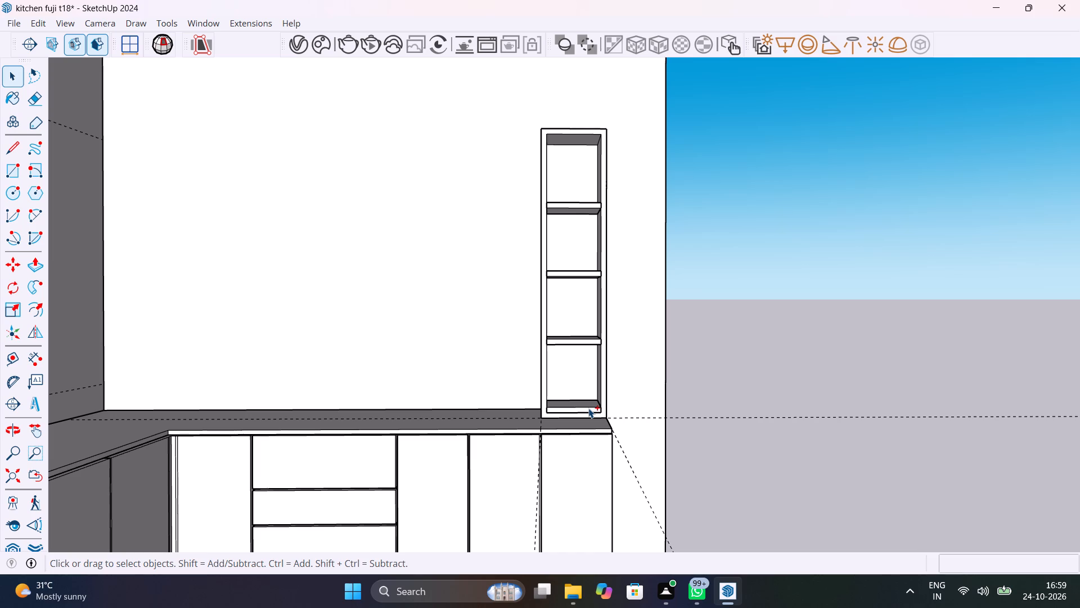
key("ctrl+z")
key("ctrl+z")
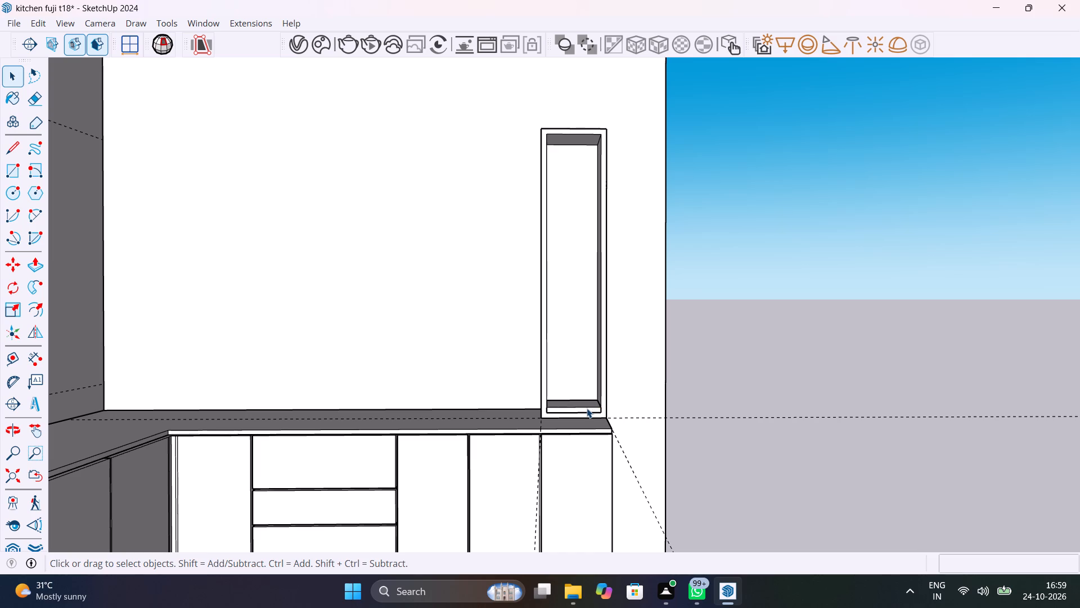
Copy the bottom shelf to the top of the tall cabinet's interior and divide the distance into 5 equal spaces.
left_click(587, 408)
key("m")
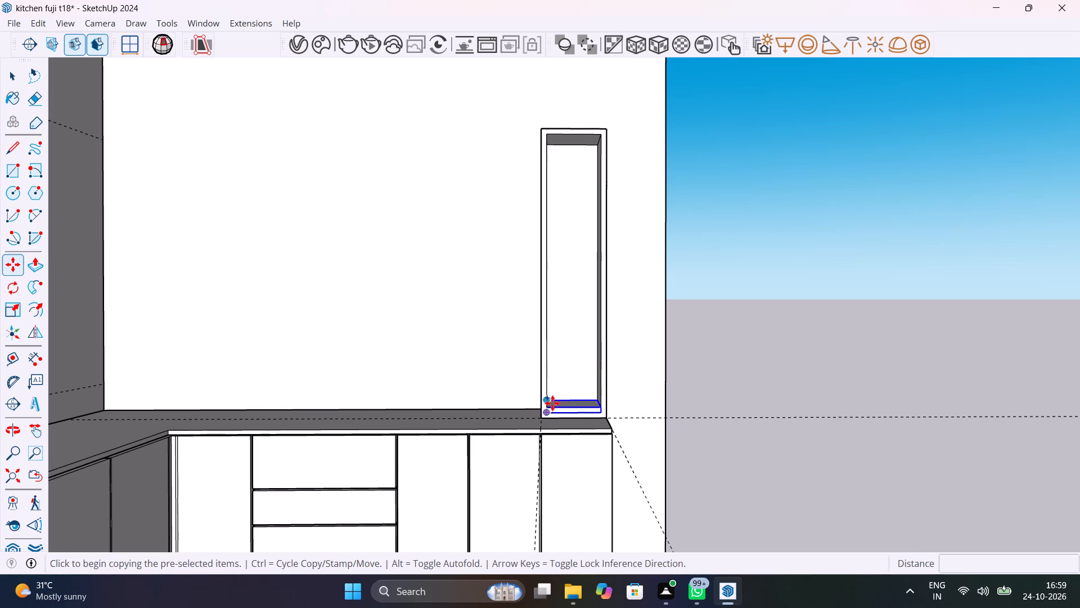
left_click(548, 404)
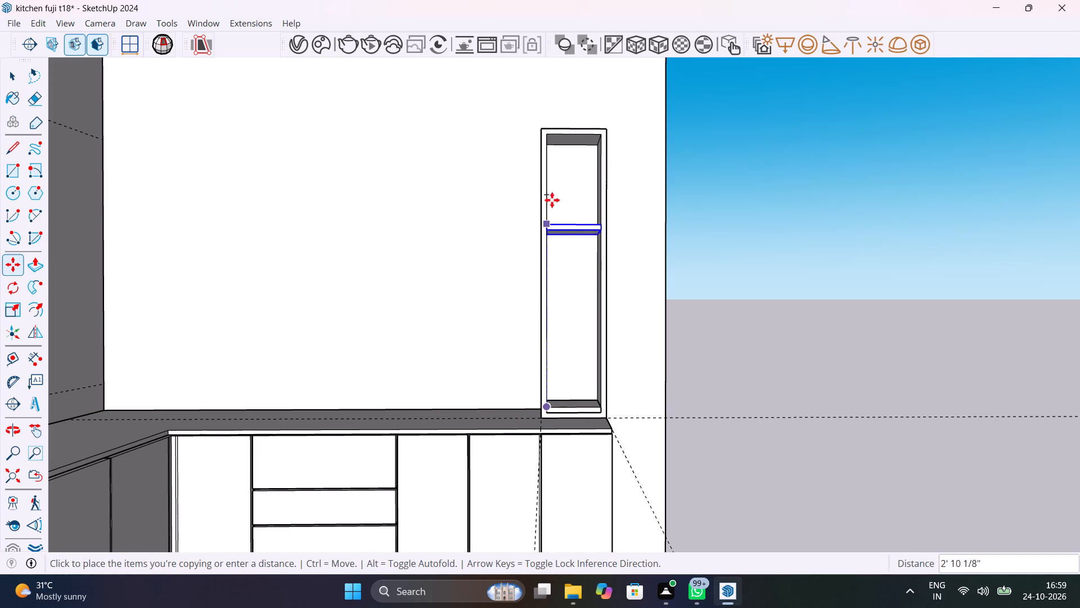
scroll(547, 140, "up", 9)
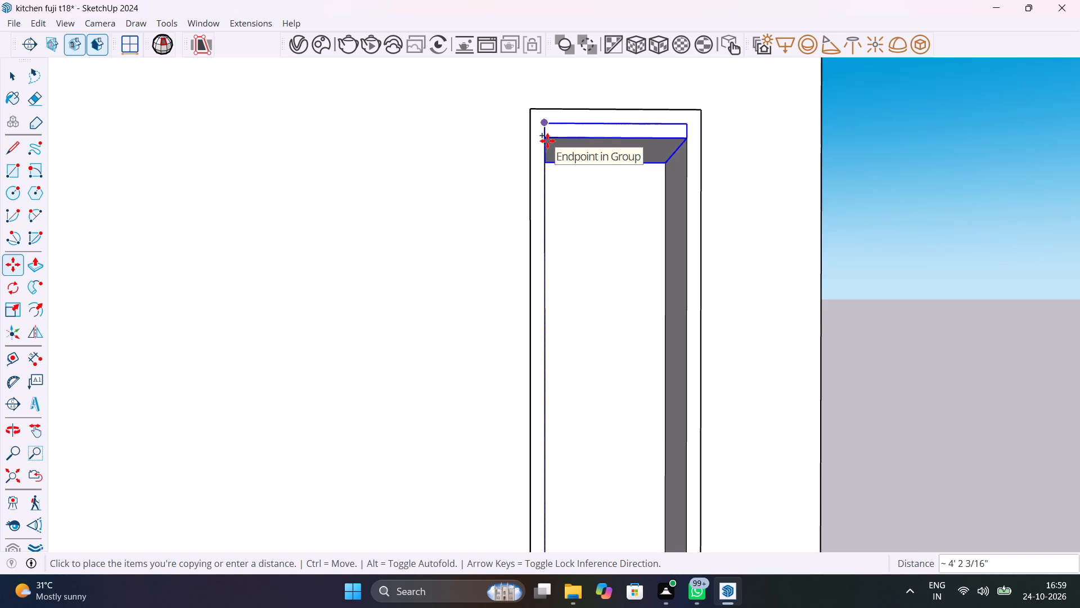
left_click(543, 124)
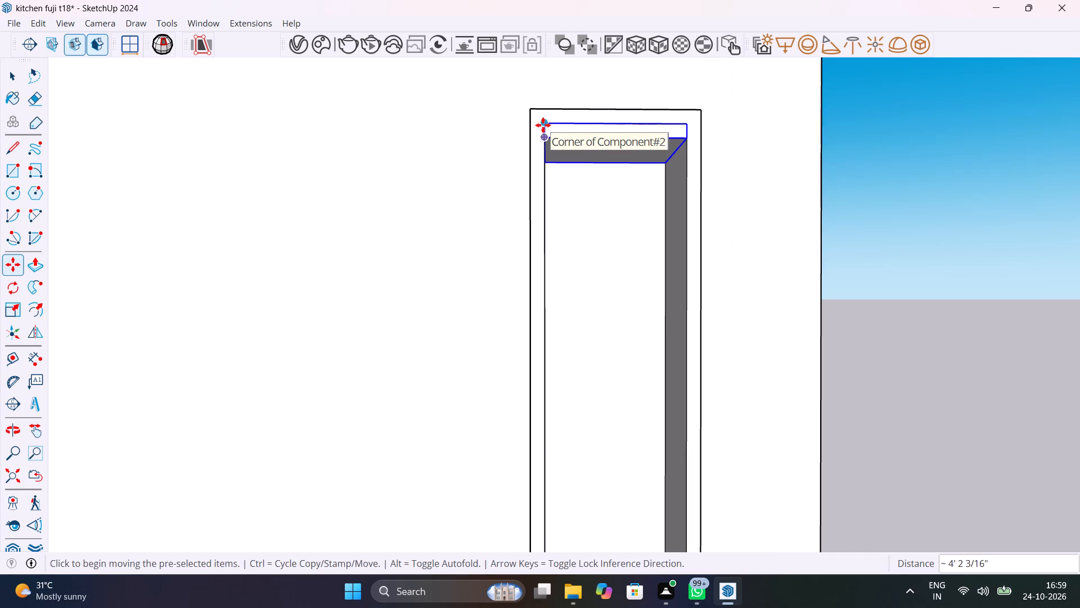
type("5/")
key("Return")
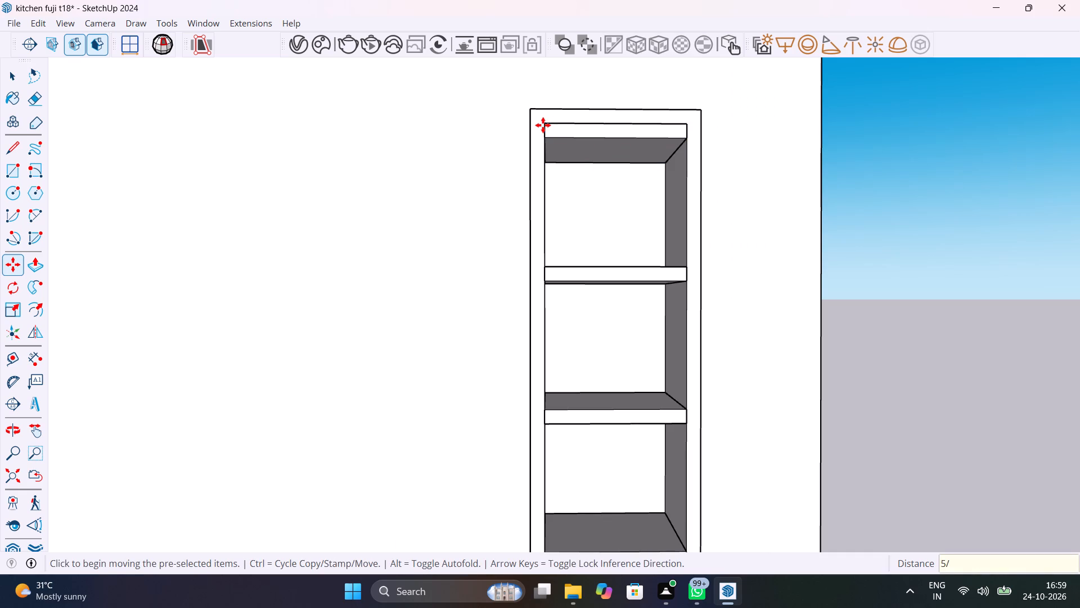
scroll(543, 125, "down", 8)
scroll(560, 236, "down", 4)
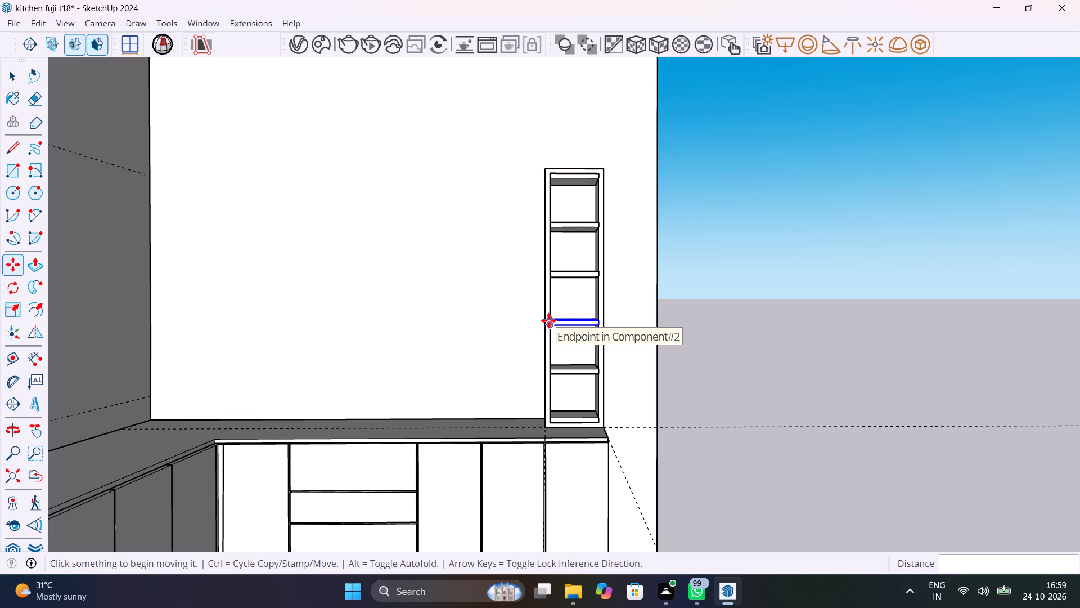
Delete the redundant shelves lying against the tall cabinet's inner top and inner floor.
key("space")
left_click(577, 178)
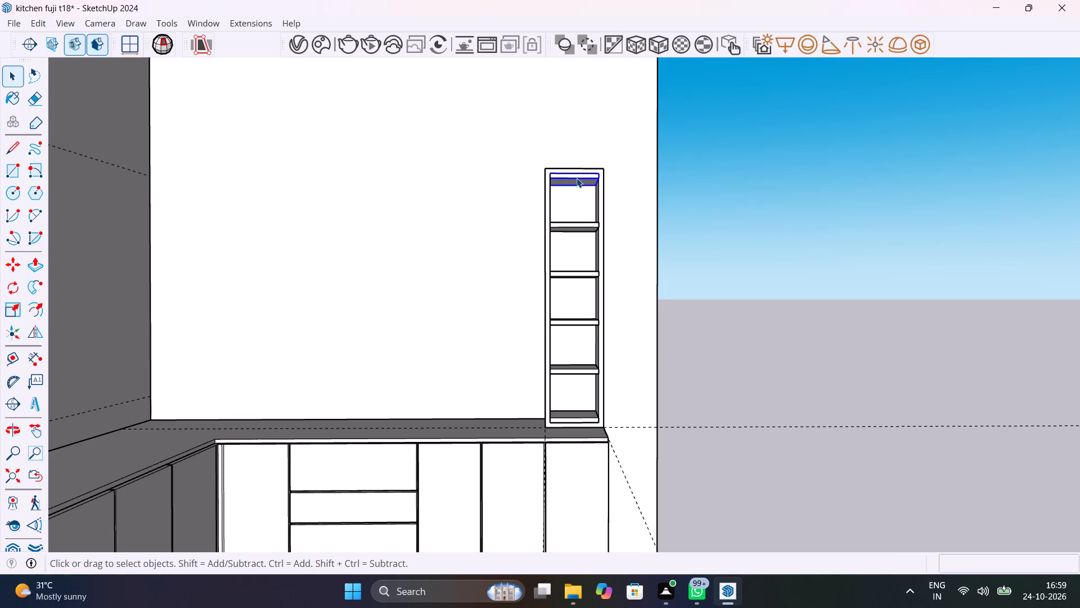
key("Delete")
left_click(578, 421)
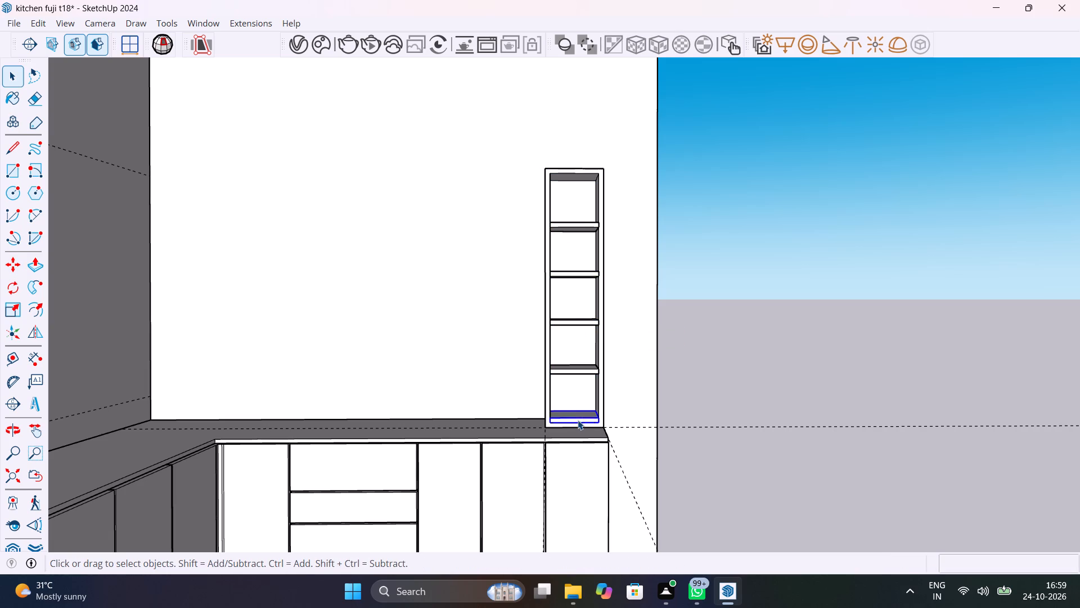
key("Delete")
Place a horizontal guide on the back wall 2' above the countertop's rear edge.
key("t")
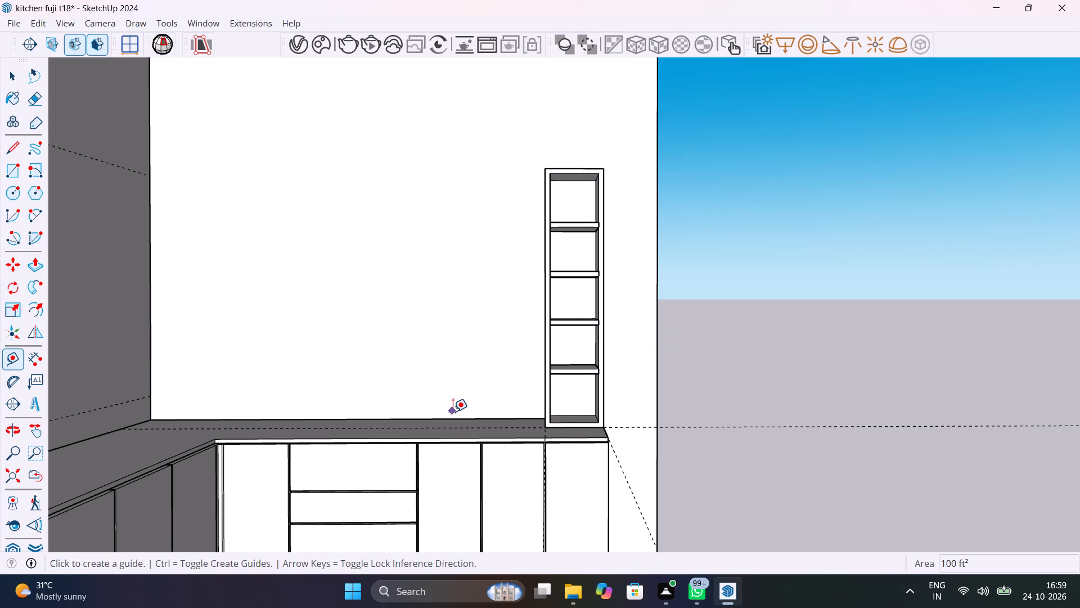
scroll(412, 420, "up", 4)
middle_click_drag(413, 426, 415, 484)
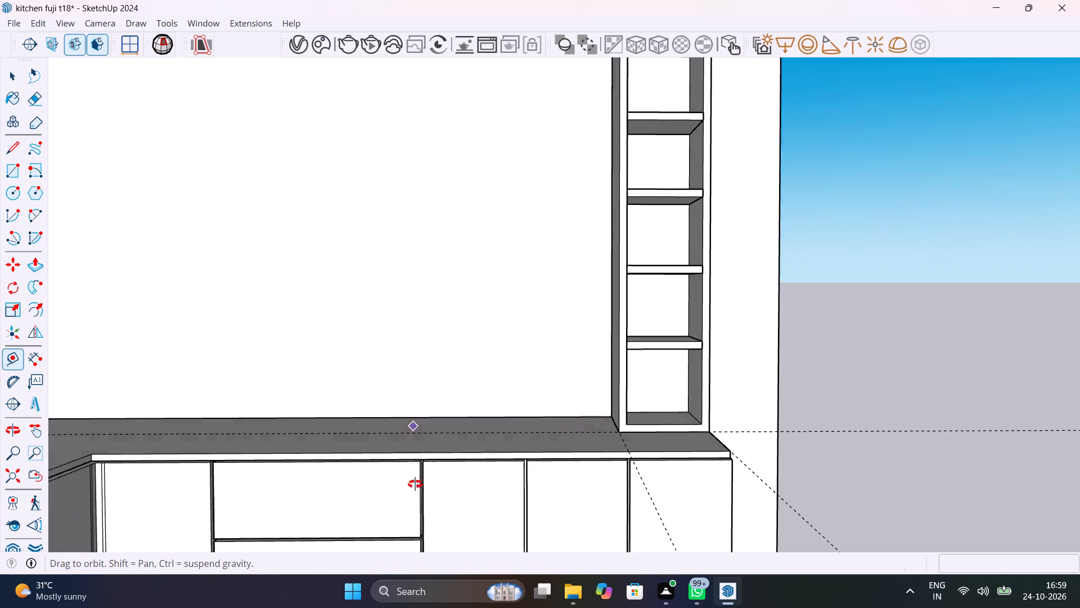
middle_click_drag(415, 484, 413, 561)
left_click(427, 382)
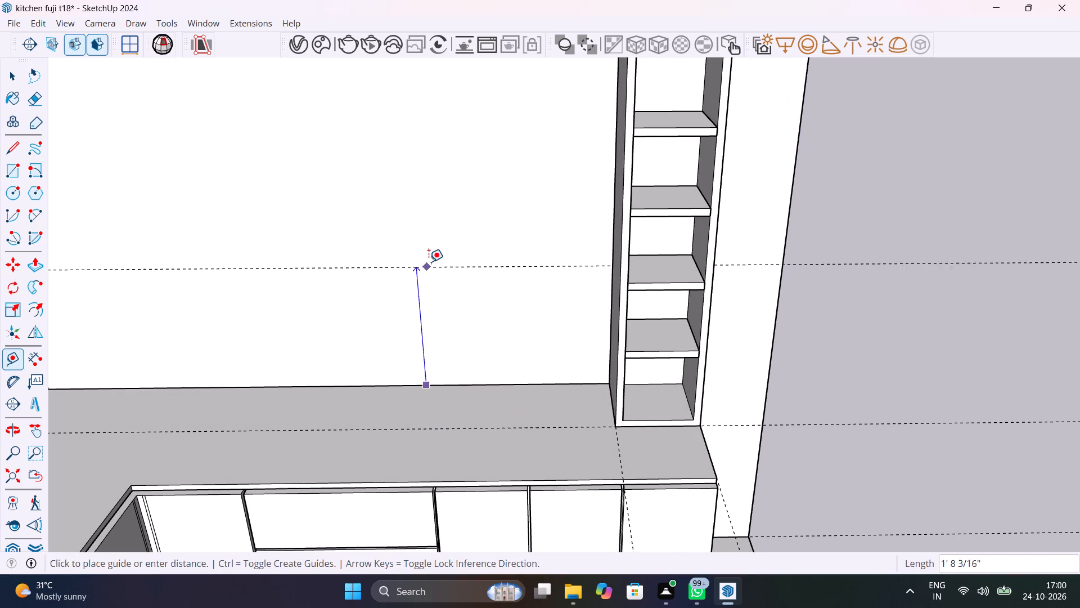
type("2'")
key("Return")
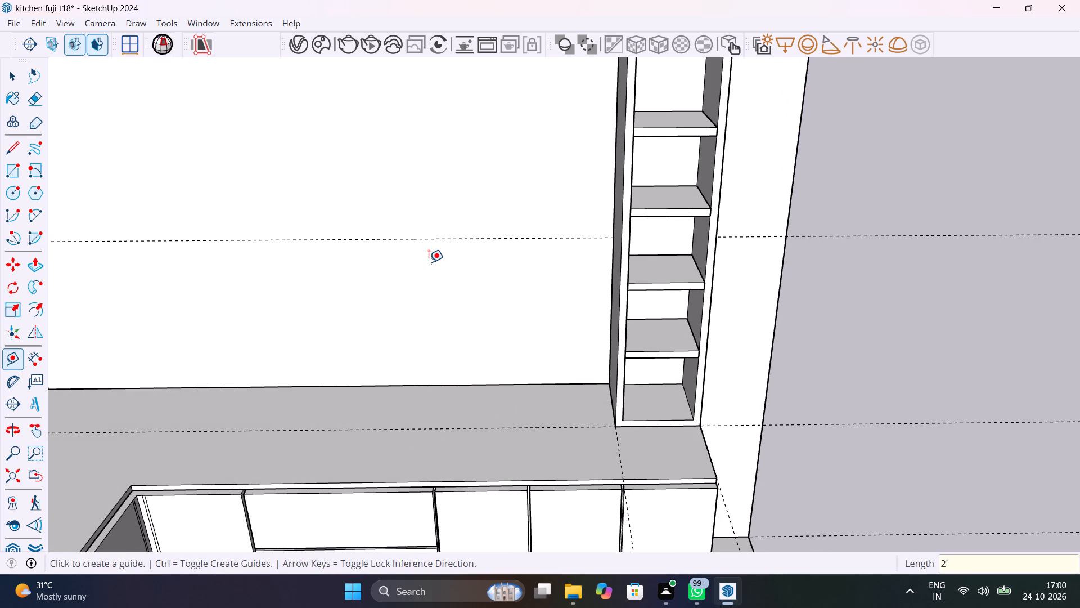
scroll(522, 144, "down", 10)
key("space")
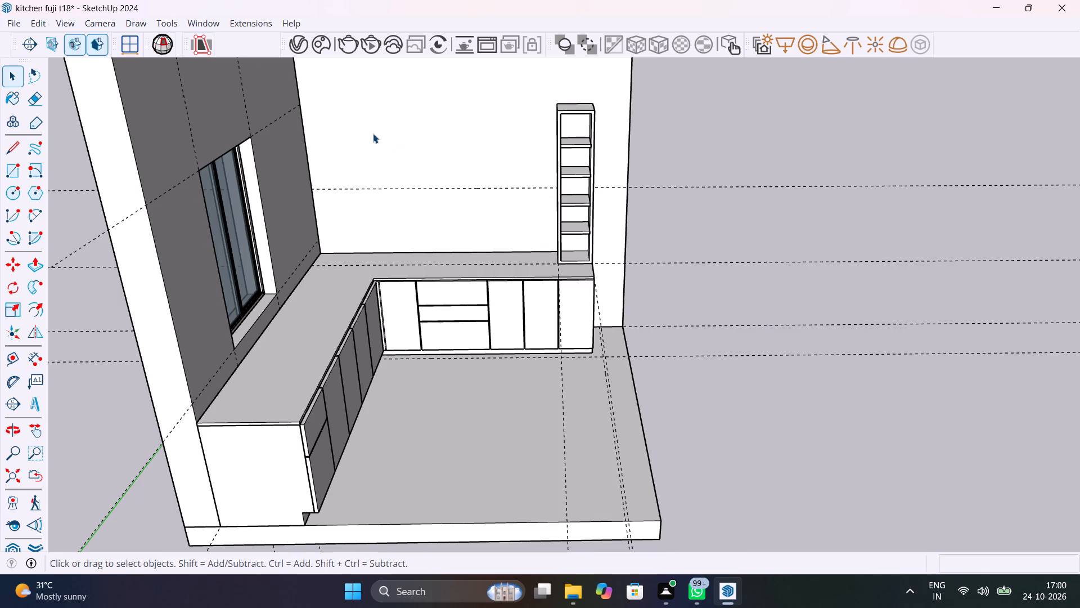
Draw a rectangle about 7' 2 1/4" by 2' 5 3/16" on the back wall, from the tall cabinet's top height down to the 2' guide.
scroll(373, 133, "up", 3)
middle_click_drag(451, 154, 467, 88)
key("r")
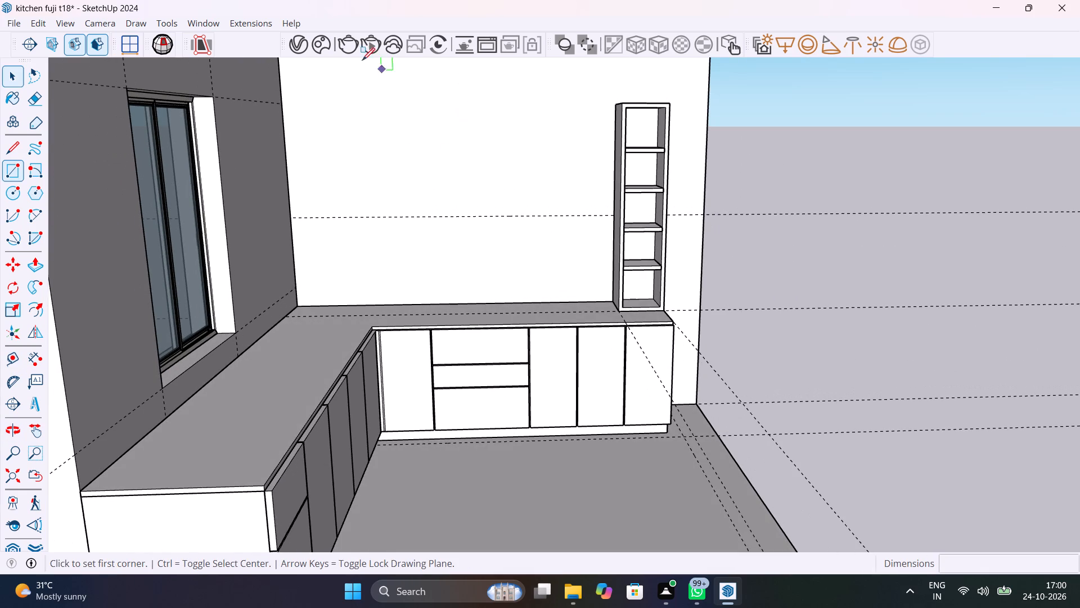
left_click(286, 104)
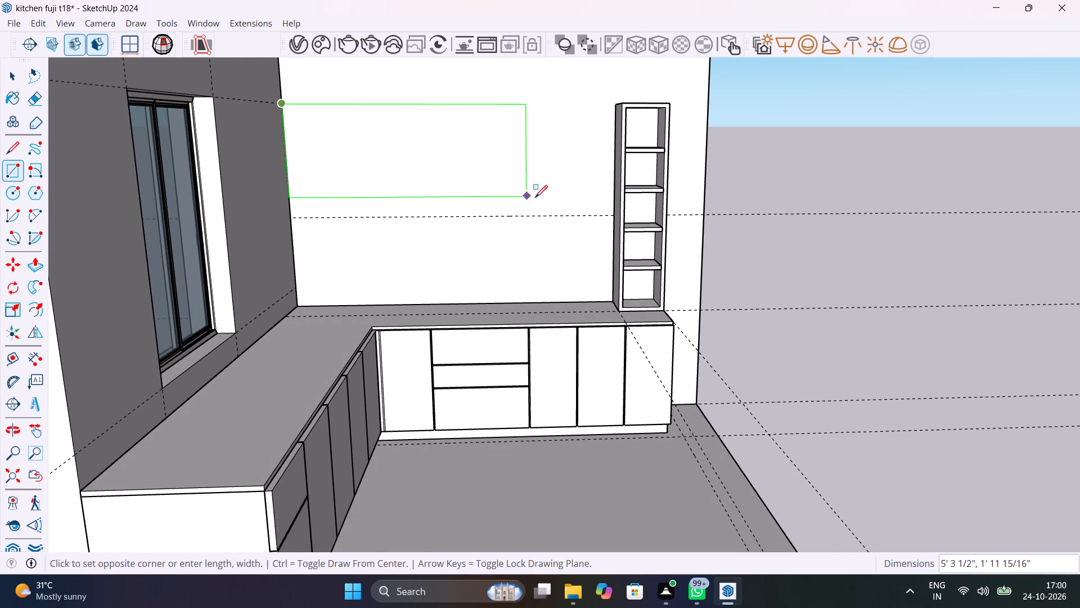
scroll(613, 214, "up", 10)
left_click(613, 216)
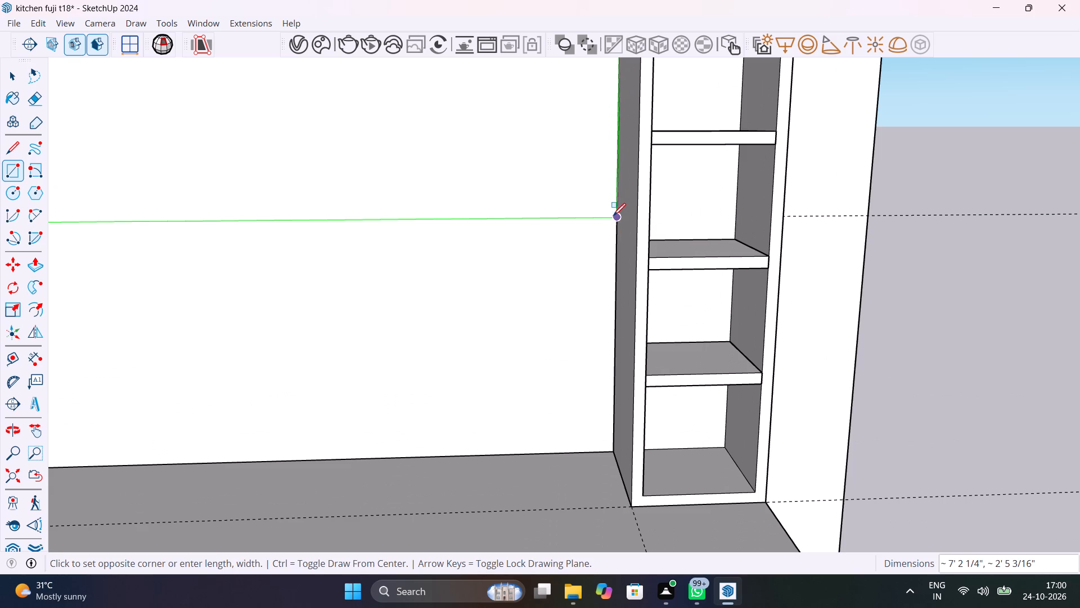
scroll(616, 225, "down", 20)
scroll(616, 225, "down", 1)
key("space")
Extrude the rectangle on the back wall 1', flush with the front of the tall shelf cabinet.
scroll(593, 215, "up", 5)
left_click(593, 209)
key("p")
left_click(593, 209)
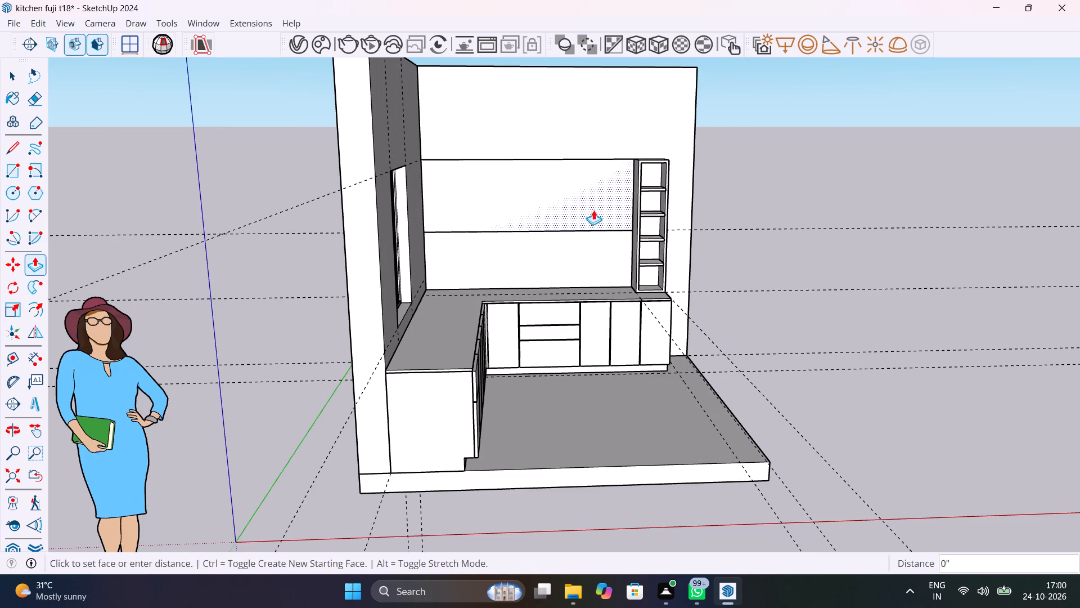
scroll(665, 157, "up", 3)
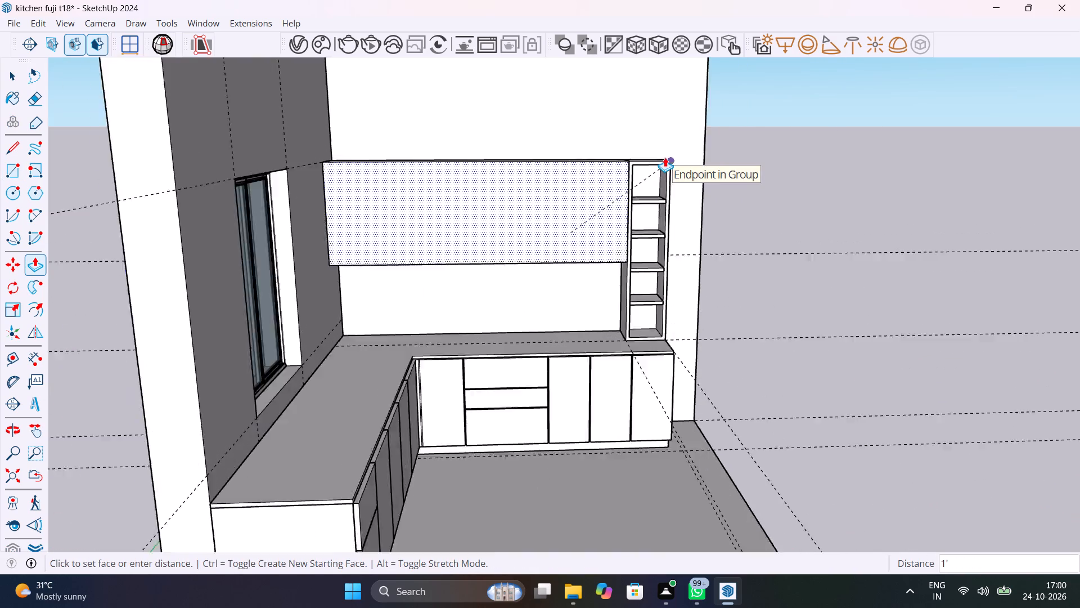
scroll(665, 157, "up", 13)
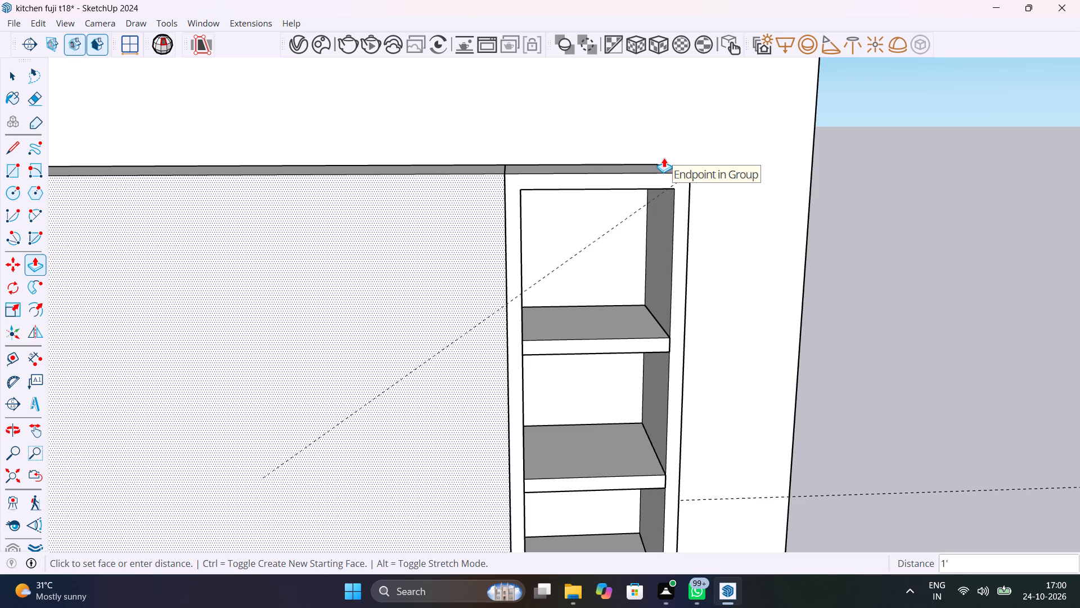
left_click(662, 178)
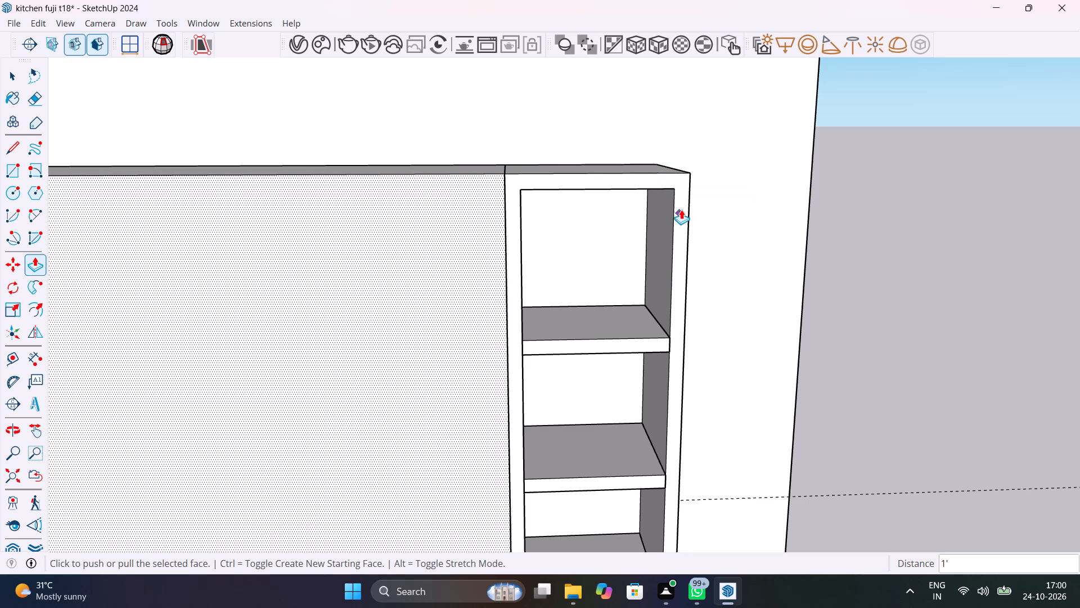
Select the whole extruded wall cabinet box and make it a group.
scroll(681, 208, "down", 15)
key("space")
triple_click(589, 260)
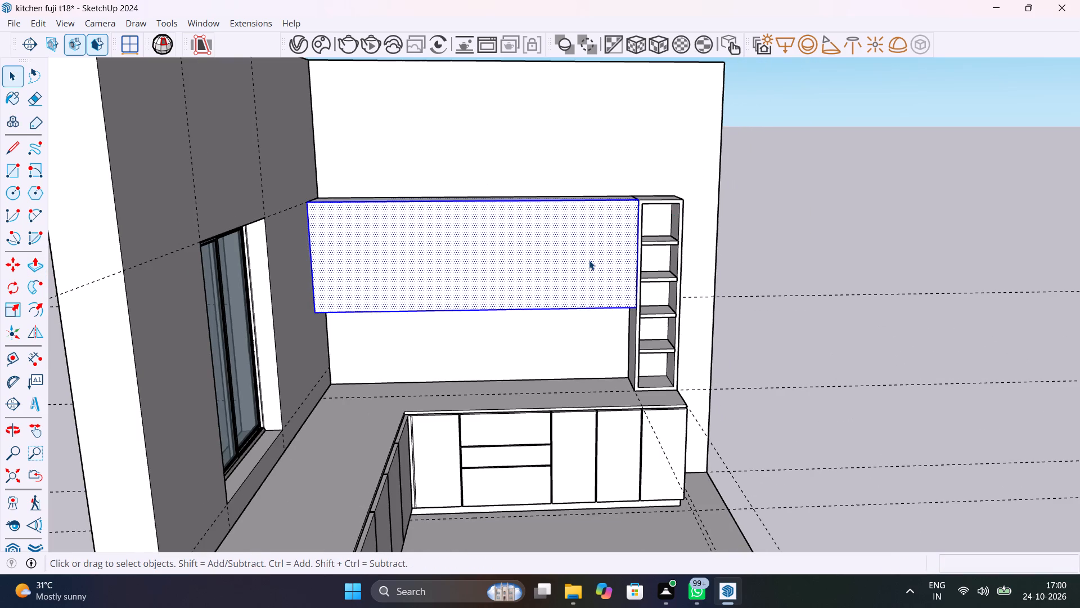
right_click(589, 260)
left_click(668, 138)
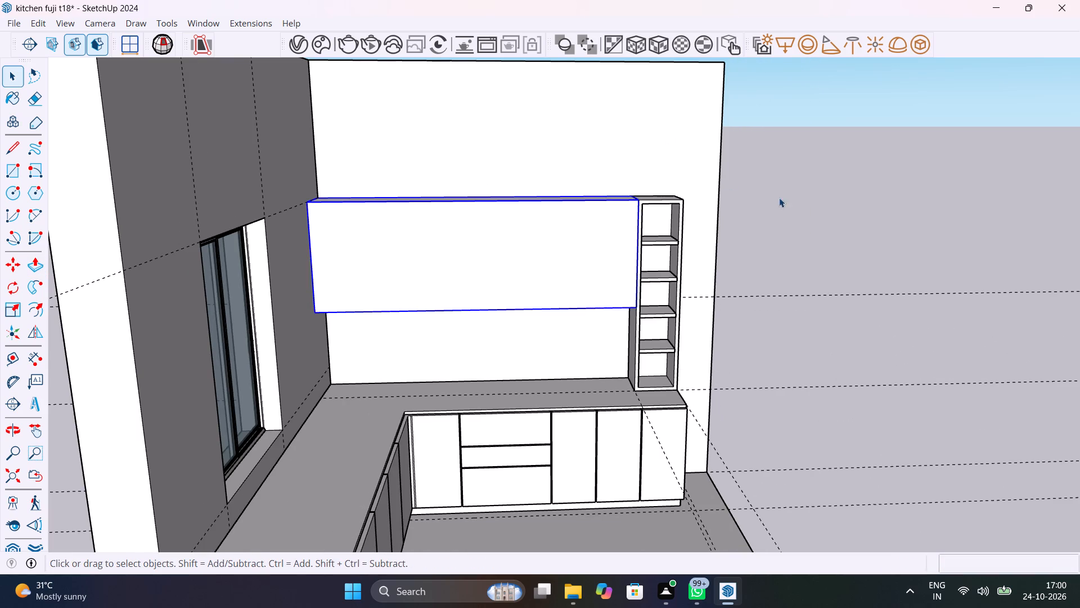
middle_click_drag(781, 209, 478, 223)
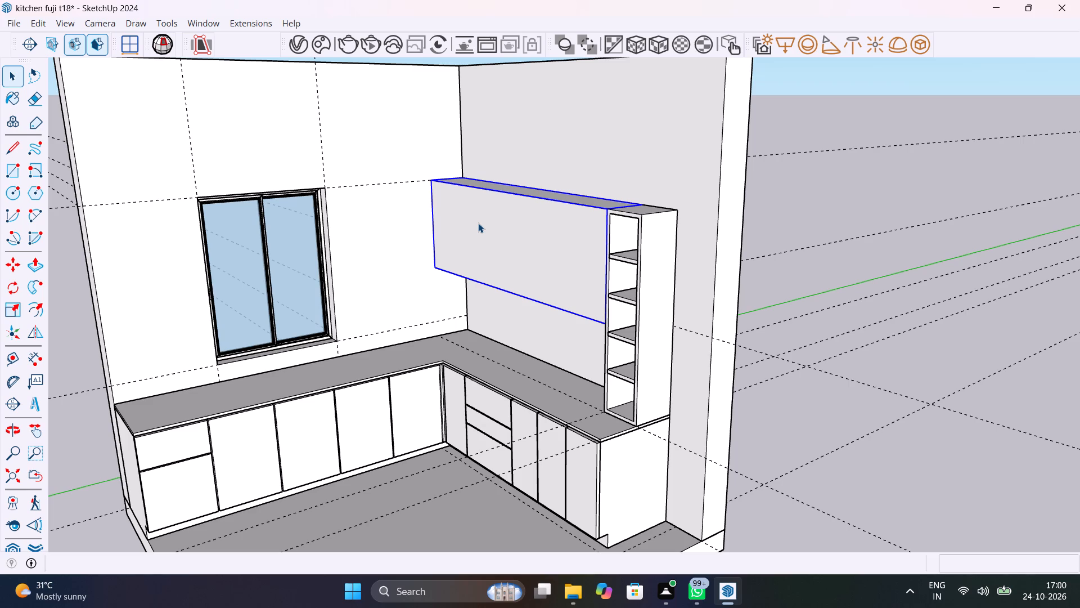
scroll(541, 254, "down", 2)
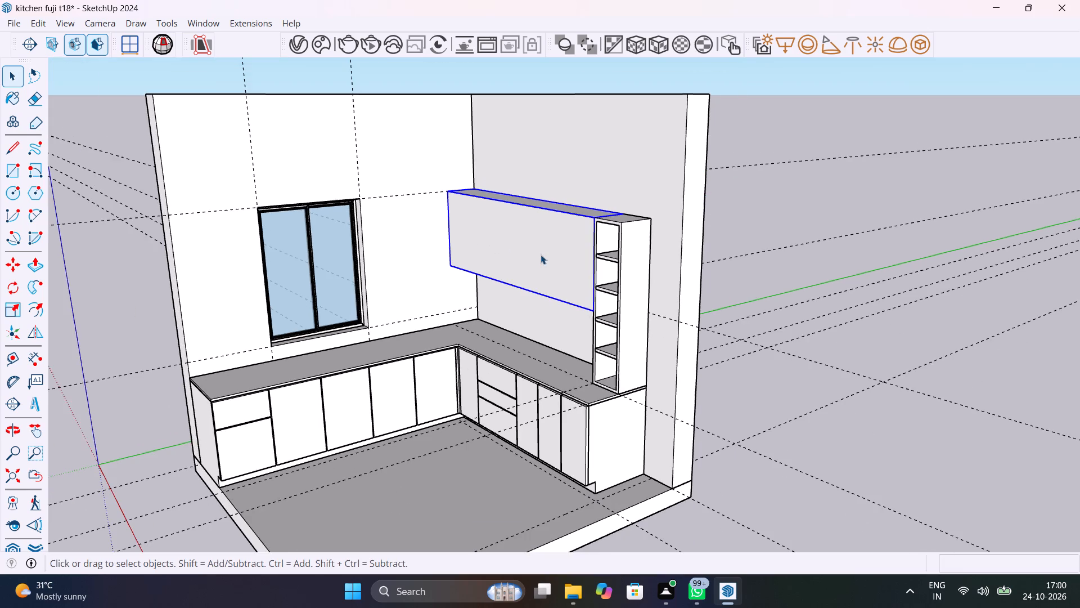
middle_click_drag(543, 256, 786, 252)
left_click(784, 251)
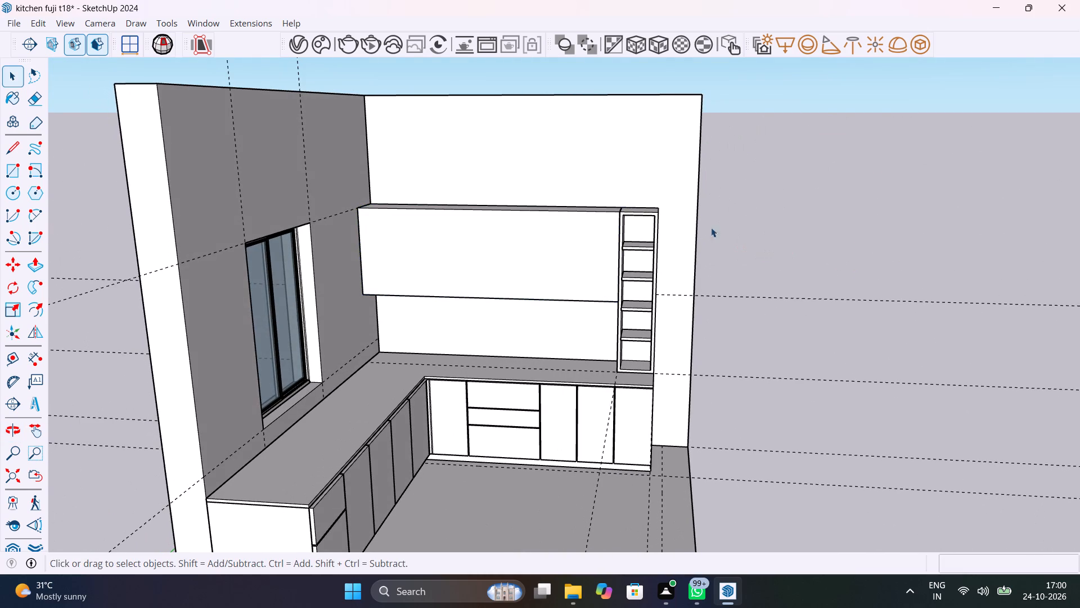
Inside the wall cabinet group, place a vertical guide on the front face 2' from the edge beside the tall cabinet.
middle_click_drag(534, 296, 602, 311)
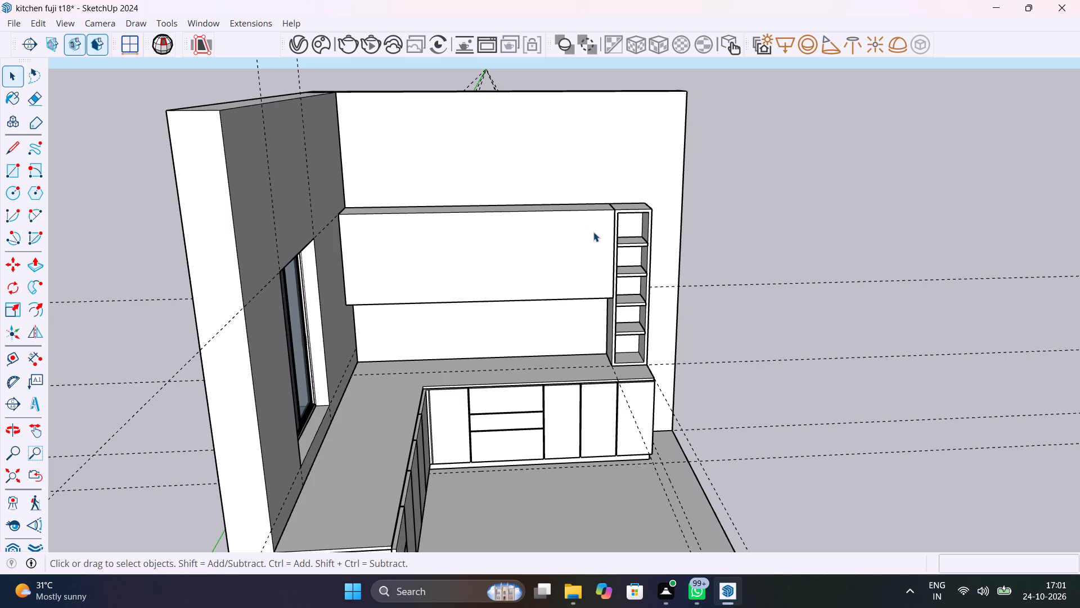
scroll(604, 234, "up", 7)
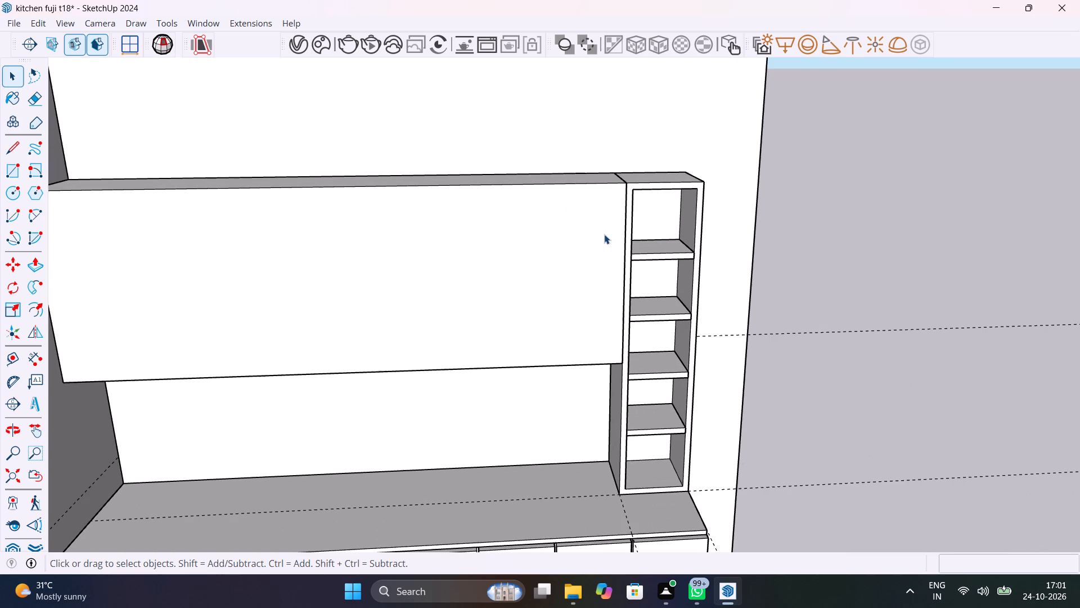
scroll(609, 235, "up", 4)
double_click(611, 236)
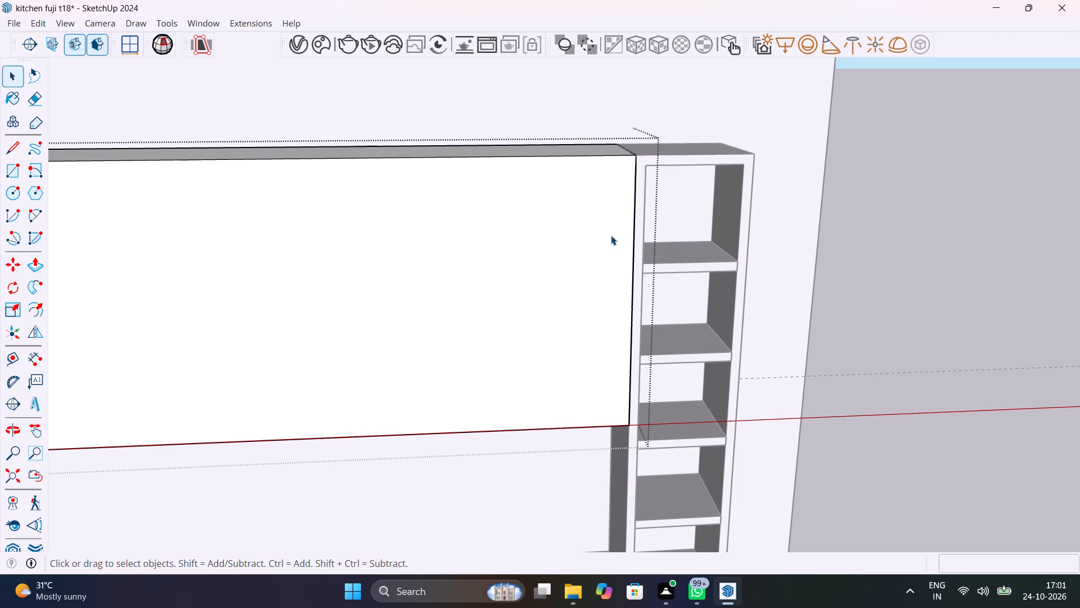
key("t")
left_click(636, 249)
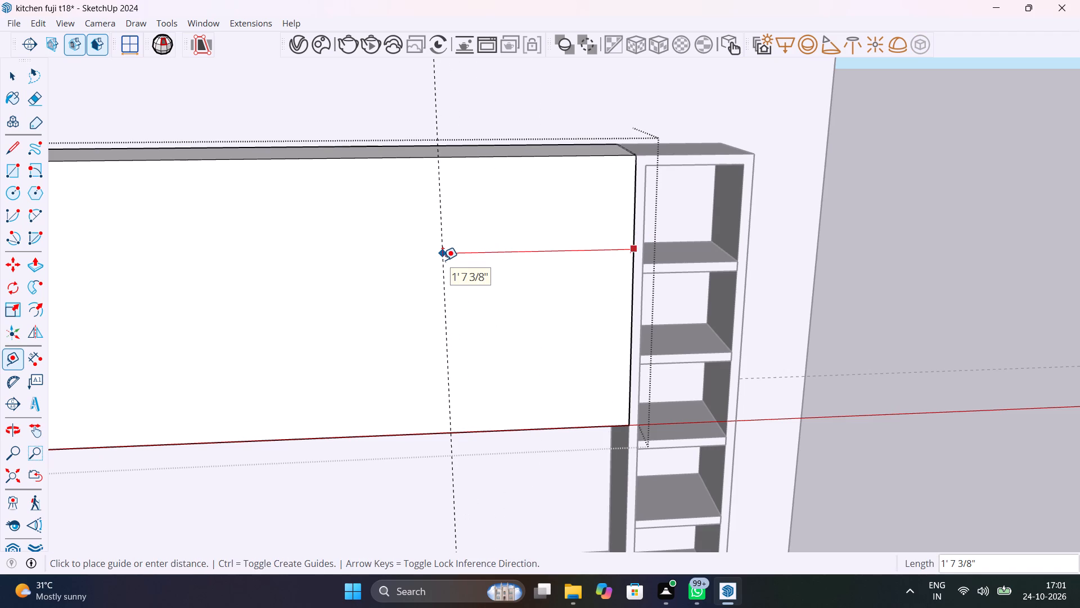
type("1'")
key("Return")
key("Return")
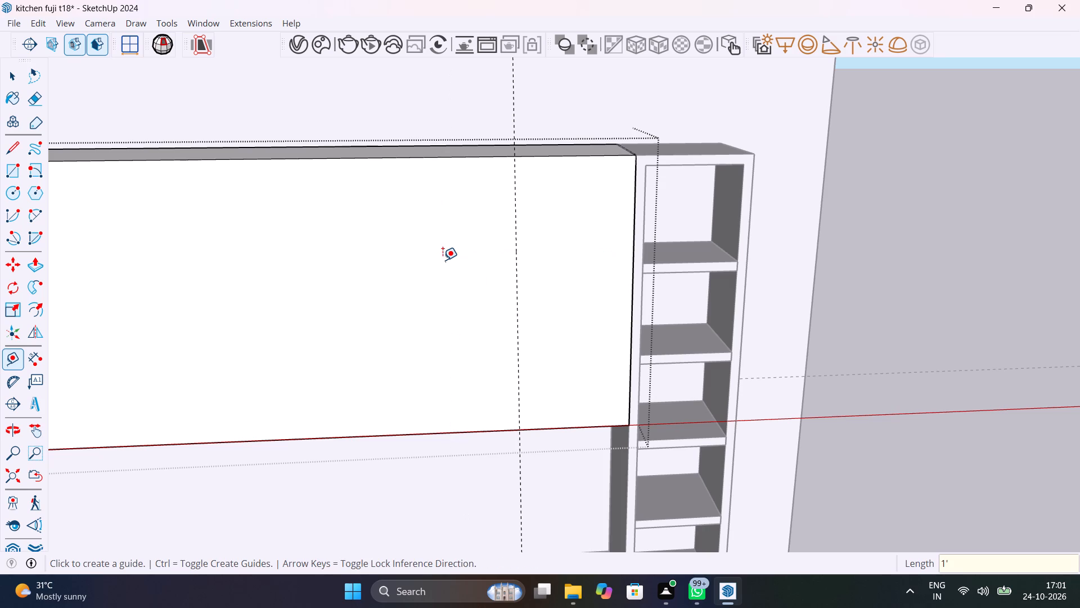
scroll(443, 260, "down", 7)
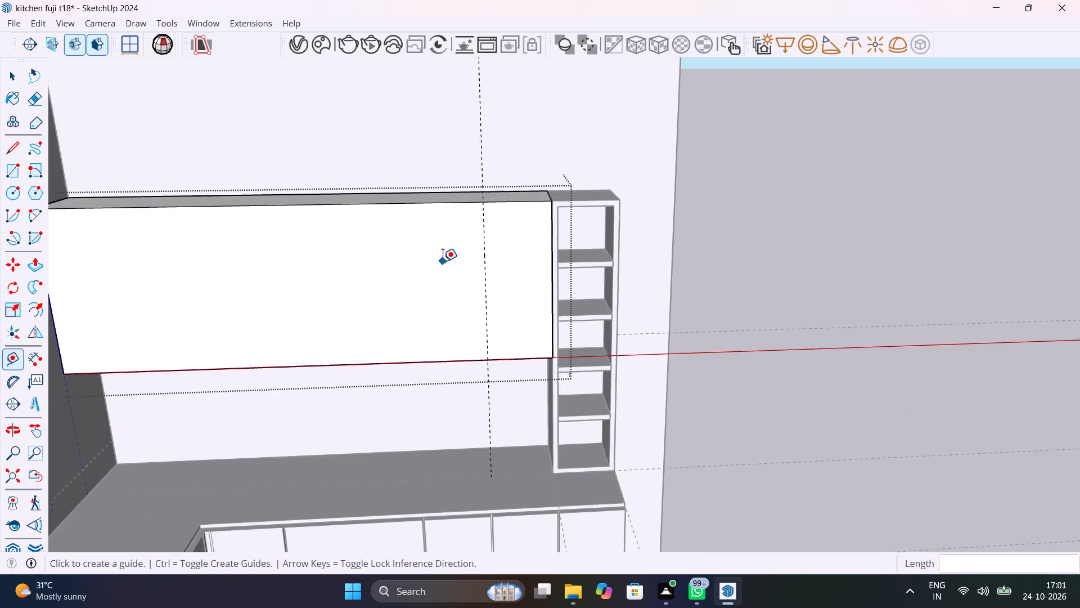
scroll(443, 261, "down", 2)
type("2'")
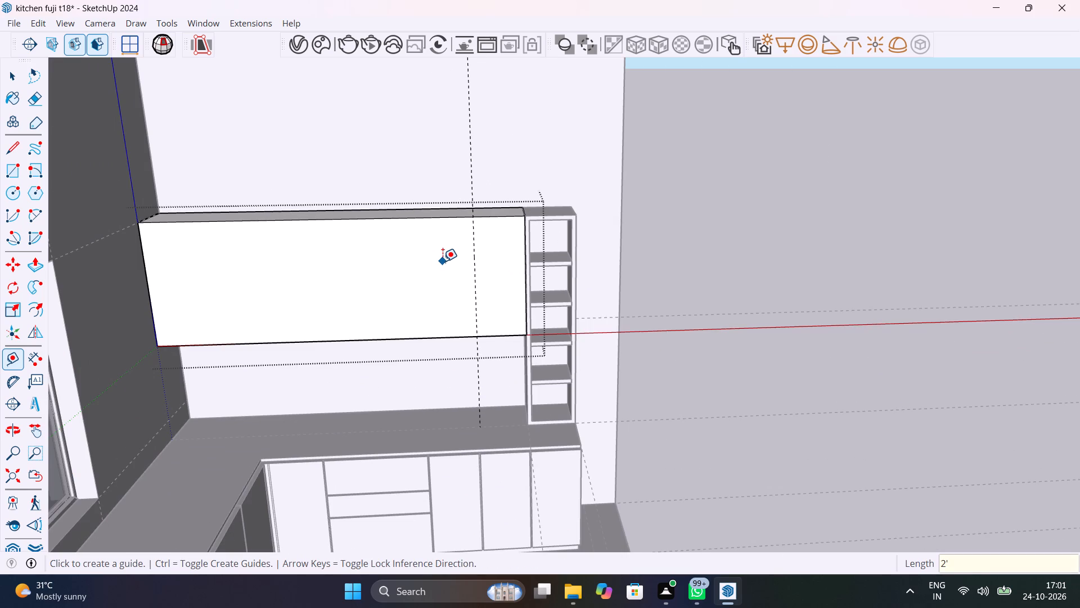
key("Return")
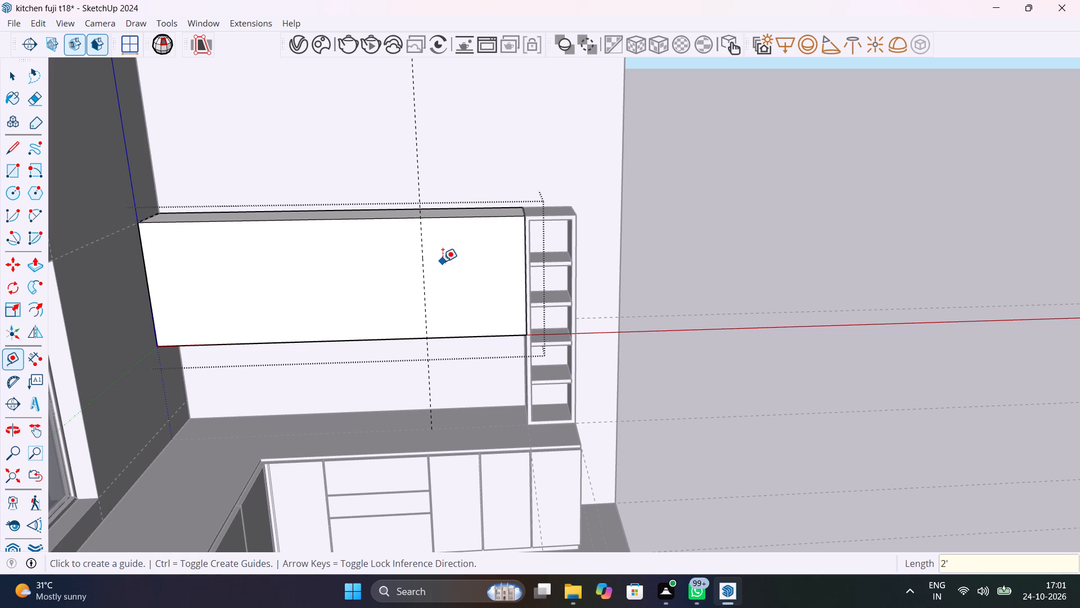
Place a second vertical guide 2' from the first, farther away from the tall cabinet.
left_click(426, 271)
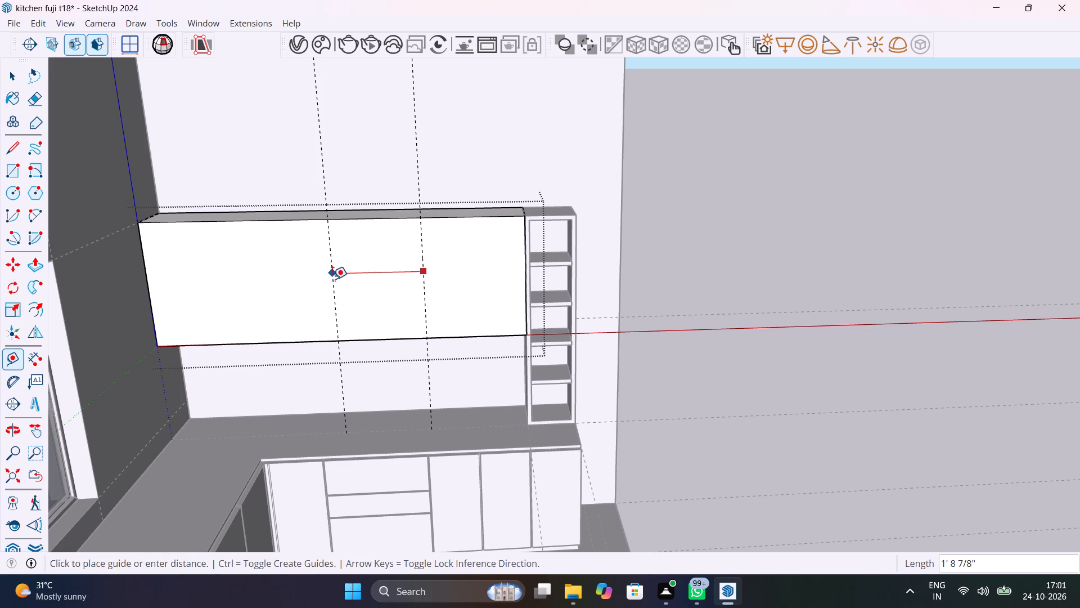
type("2'")
key("Return")
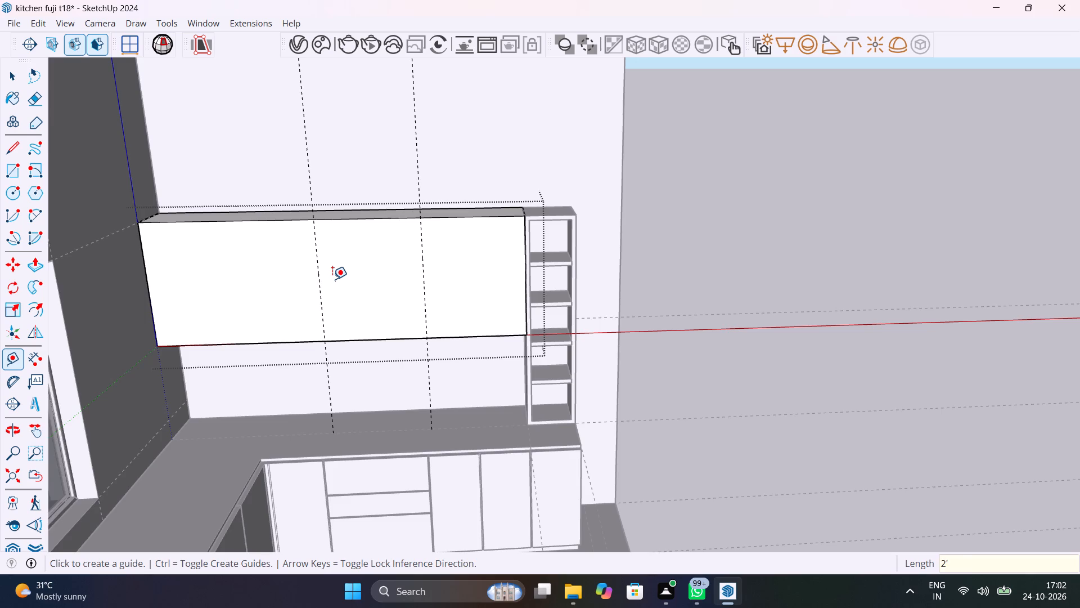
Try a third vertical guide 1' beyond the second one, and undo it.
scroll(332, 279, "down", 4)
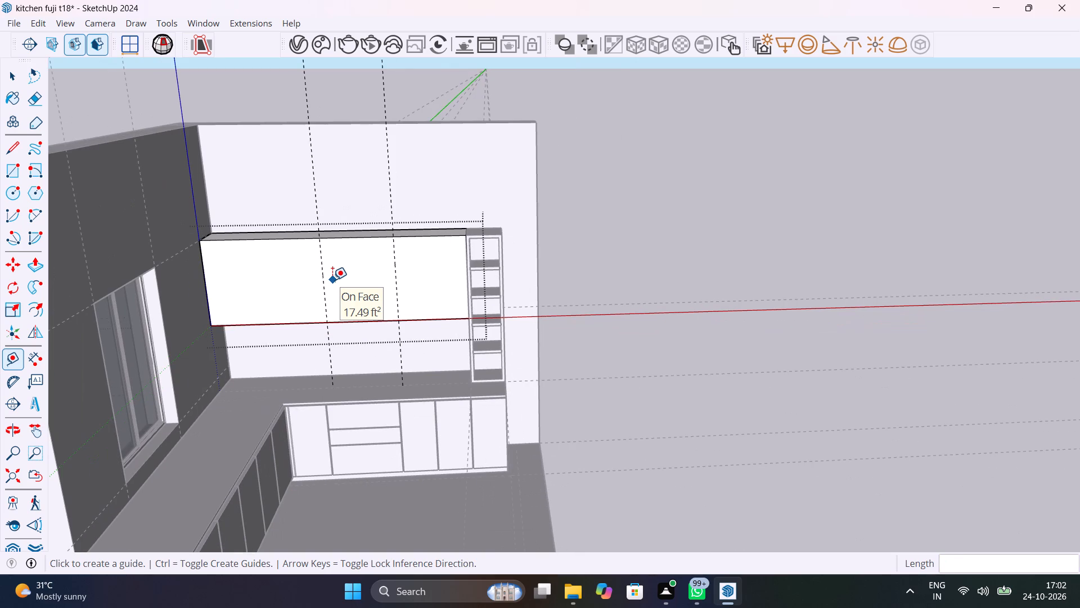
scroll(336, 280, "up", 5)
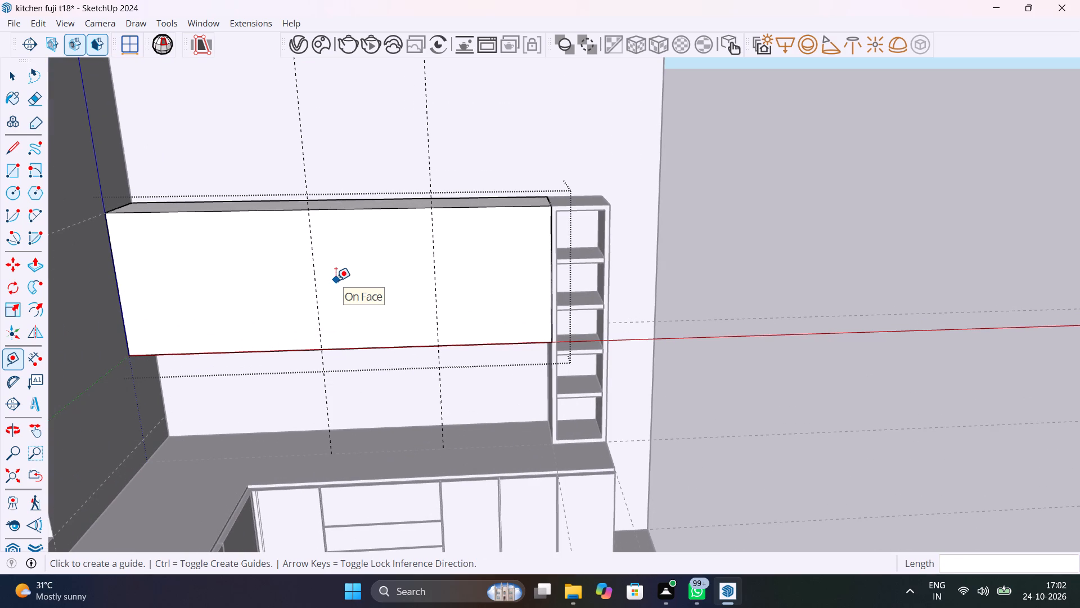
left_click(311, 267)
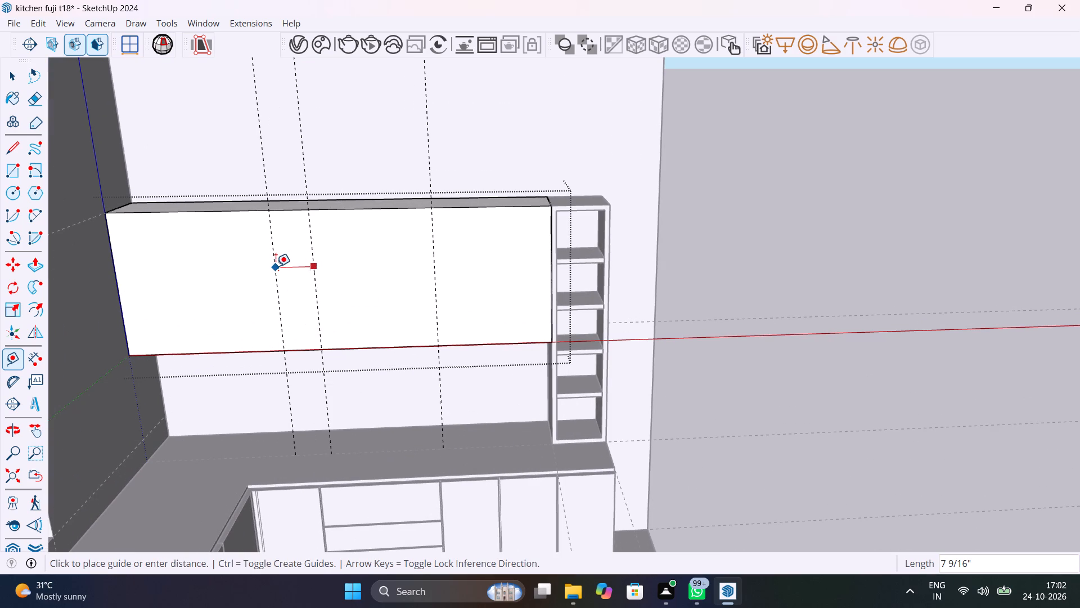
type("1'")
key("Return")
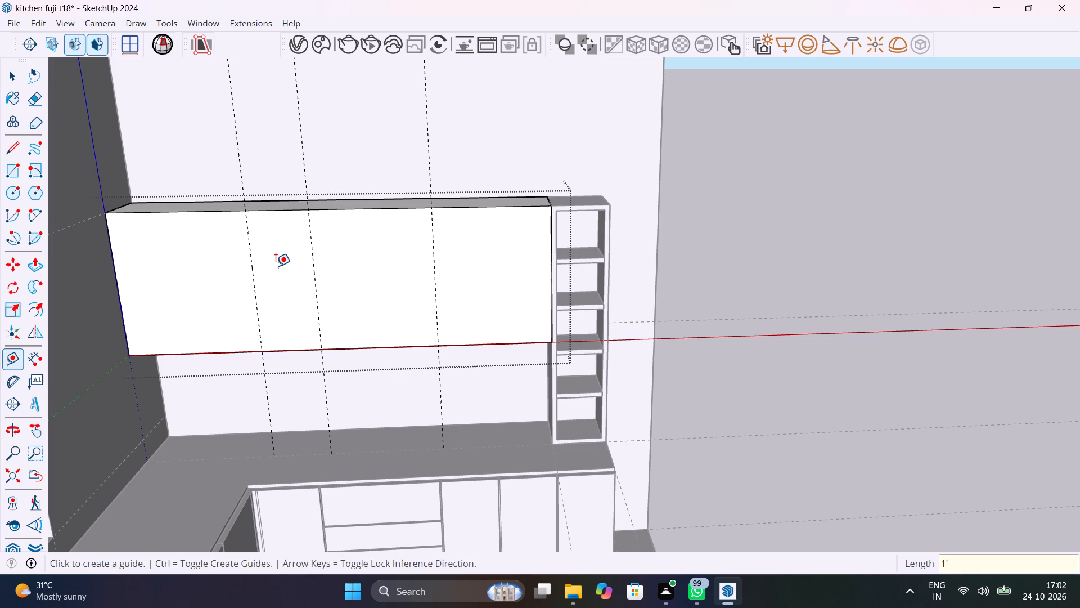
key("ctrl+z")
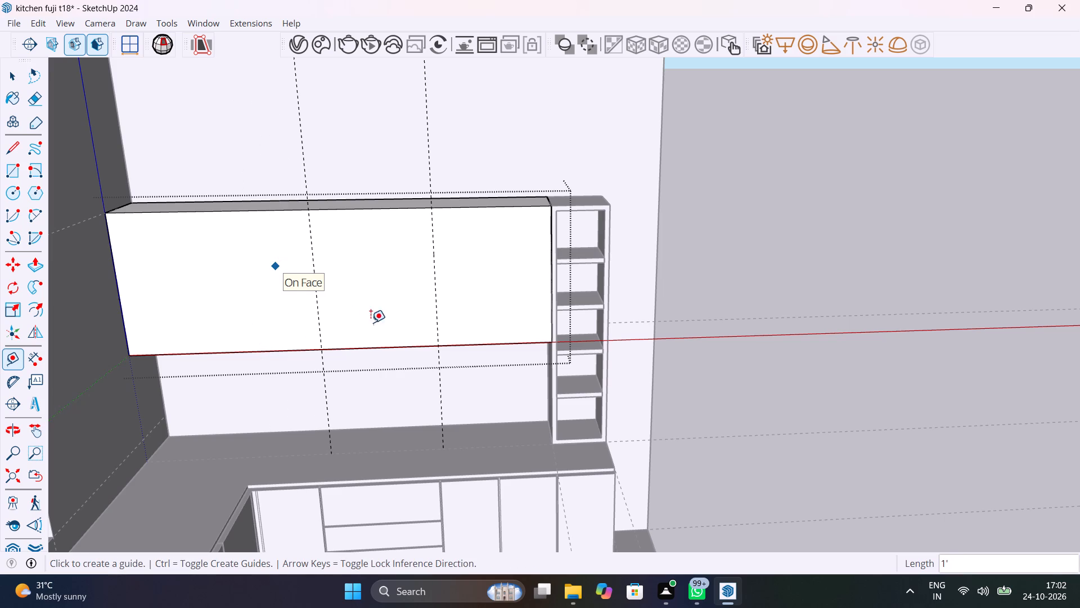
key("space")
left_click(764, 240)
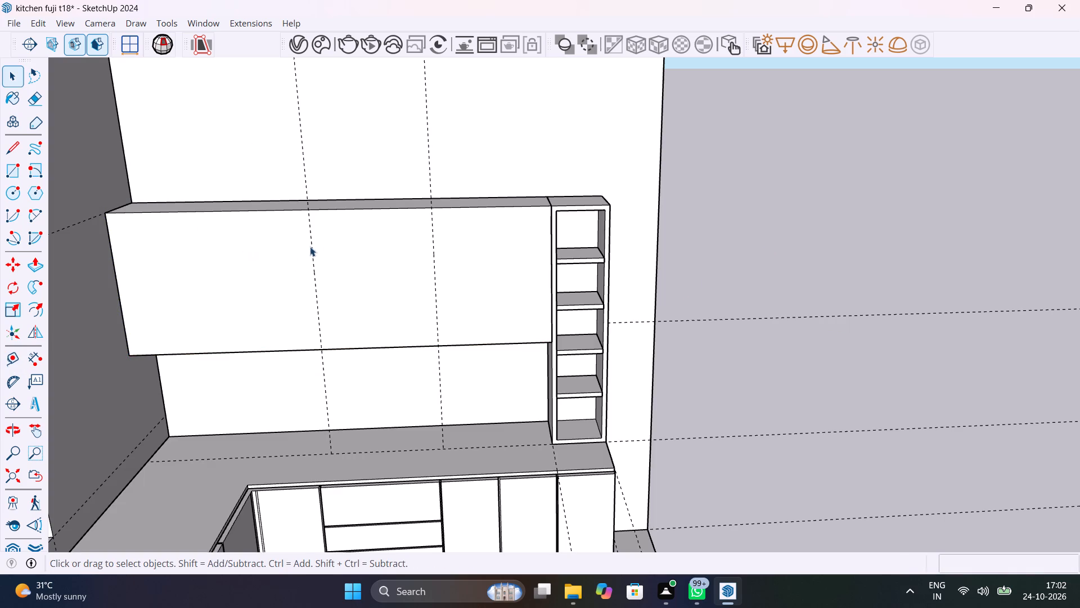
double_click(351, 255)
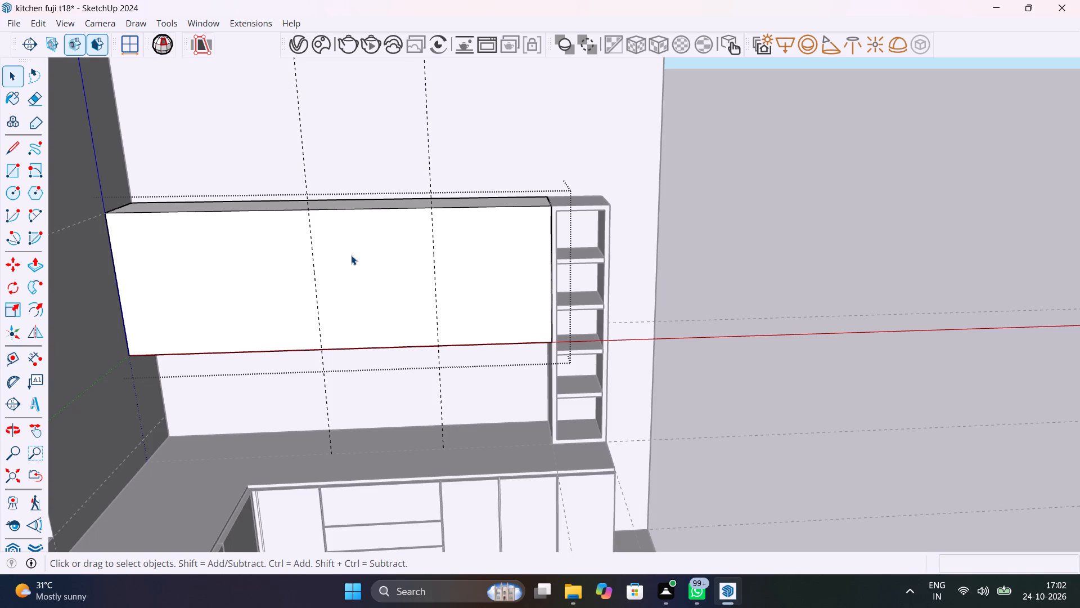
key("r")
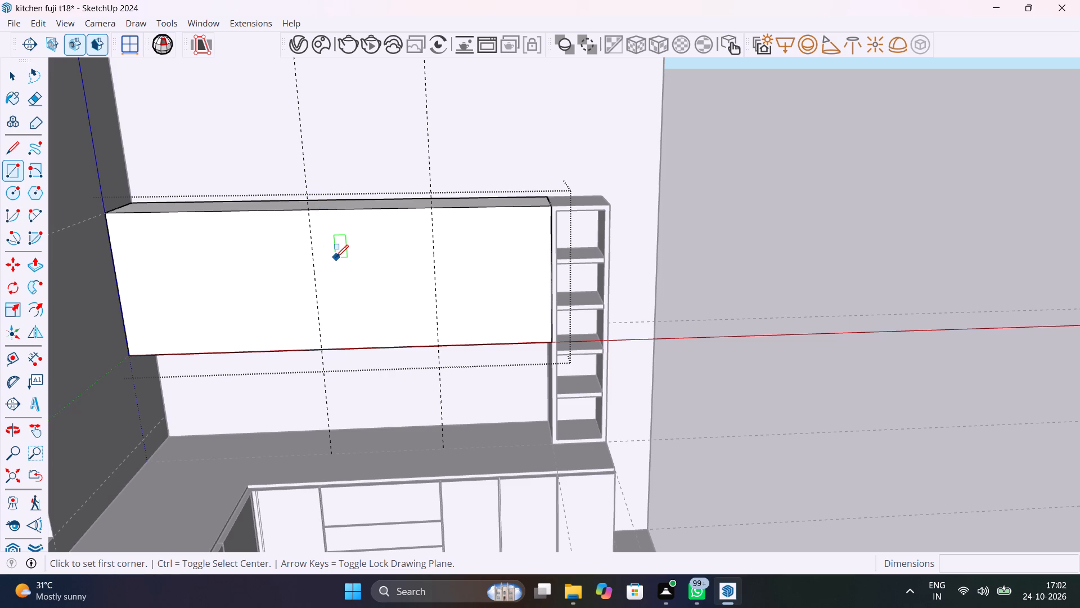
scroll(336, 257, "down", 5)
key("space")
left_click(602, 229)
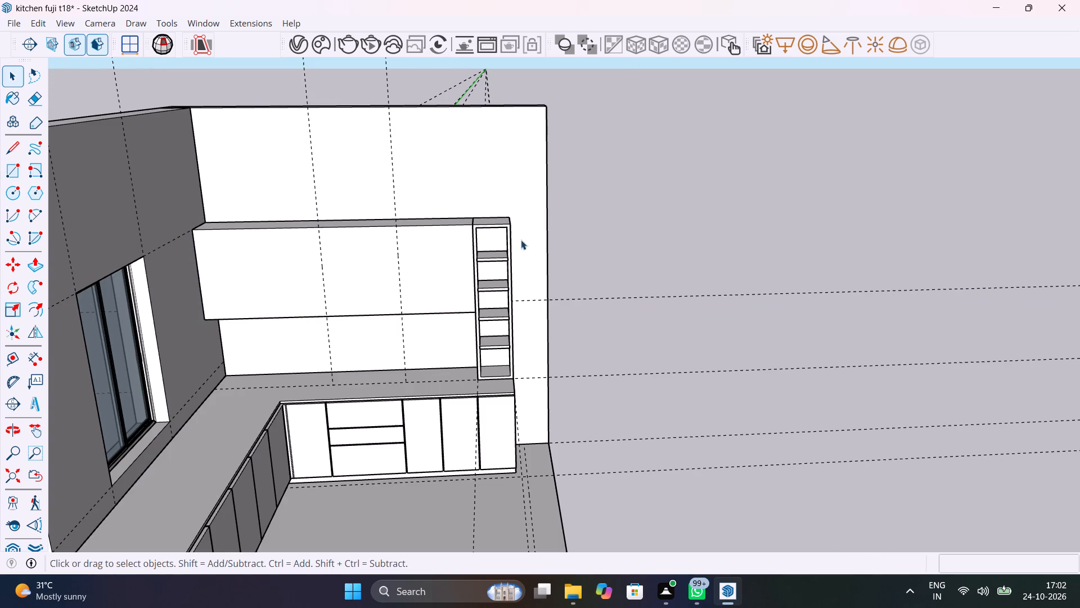
Offset the outline of the wall cabinet's front face inward by 1".
double_click(371, 264)
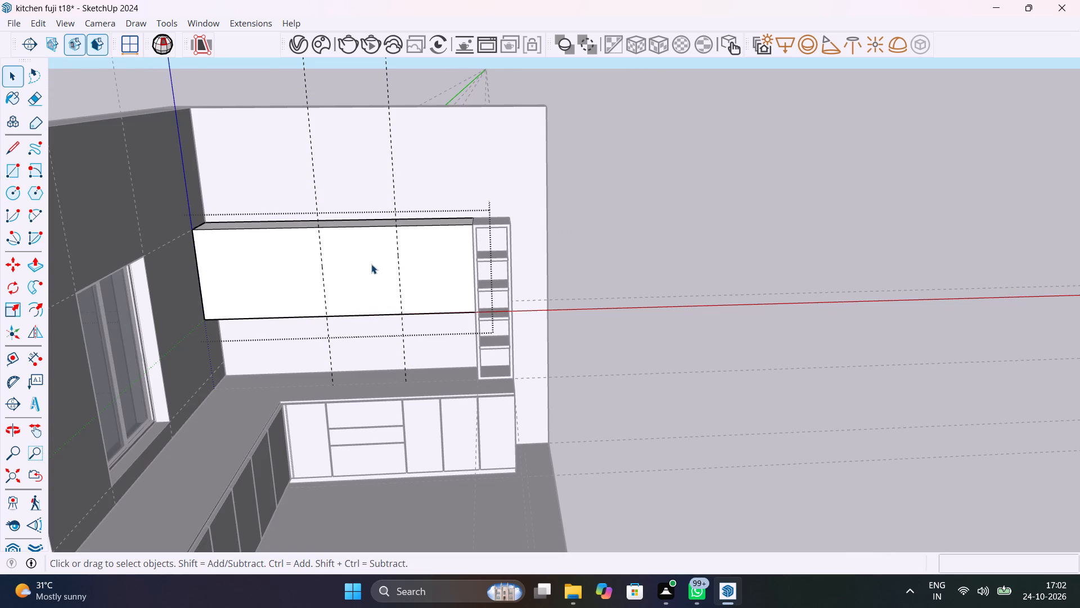
key("f")
left_click(375, 238)
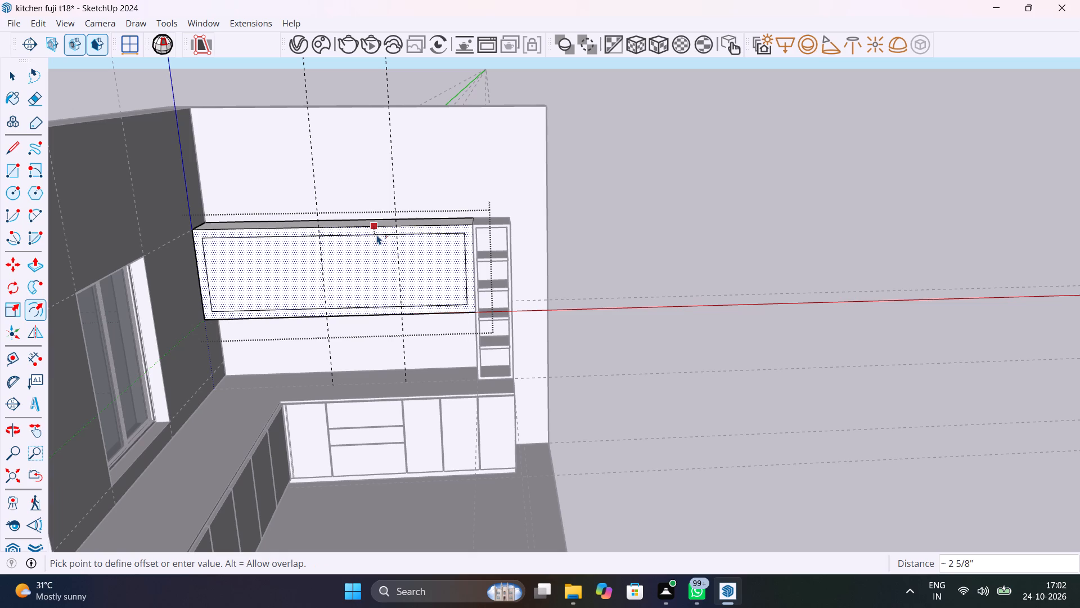
key("1")
key("shift+quotedbl")
key("Return")
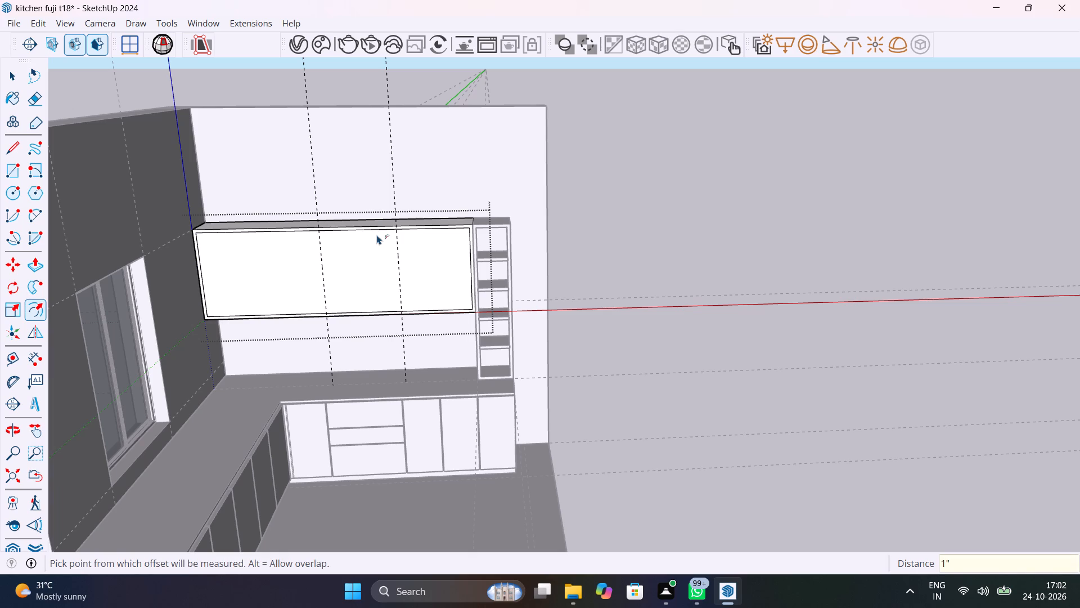
scroll(330, 276, "up", 1)
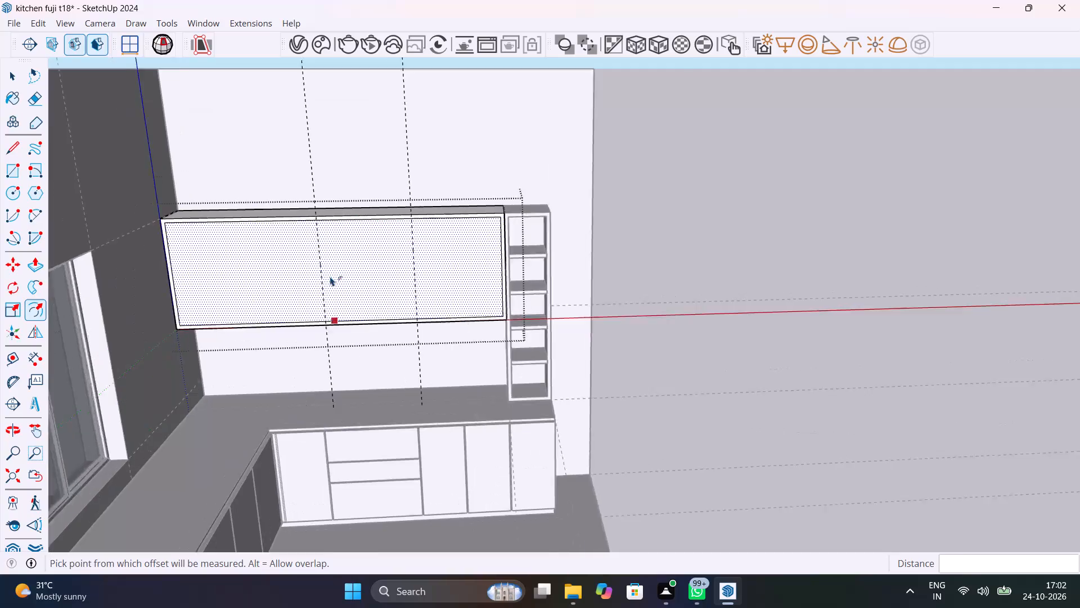
scroll(330, 276, "up", 7)
key("space")
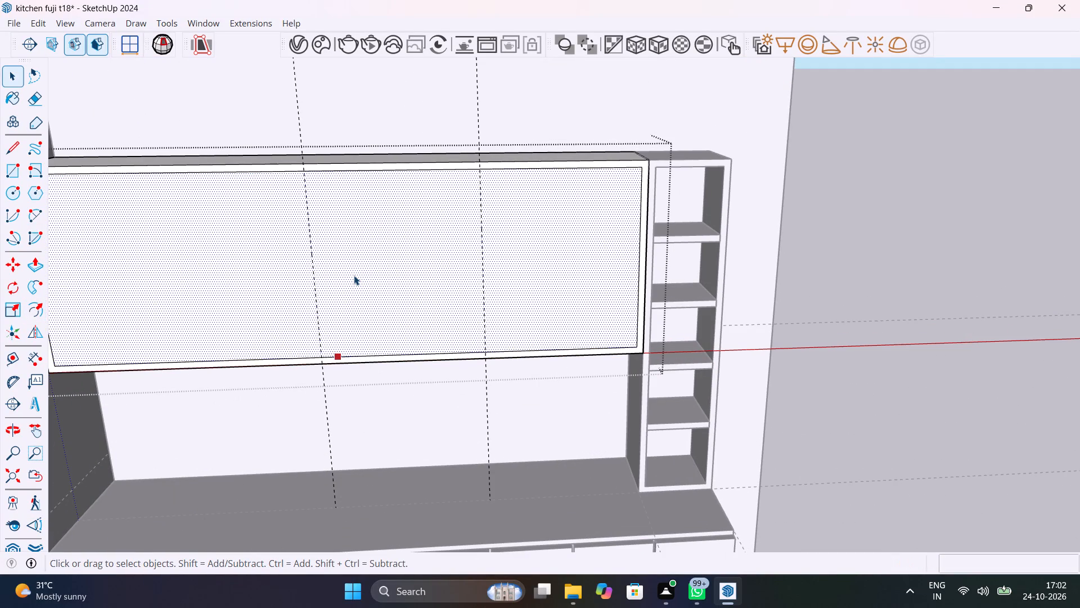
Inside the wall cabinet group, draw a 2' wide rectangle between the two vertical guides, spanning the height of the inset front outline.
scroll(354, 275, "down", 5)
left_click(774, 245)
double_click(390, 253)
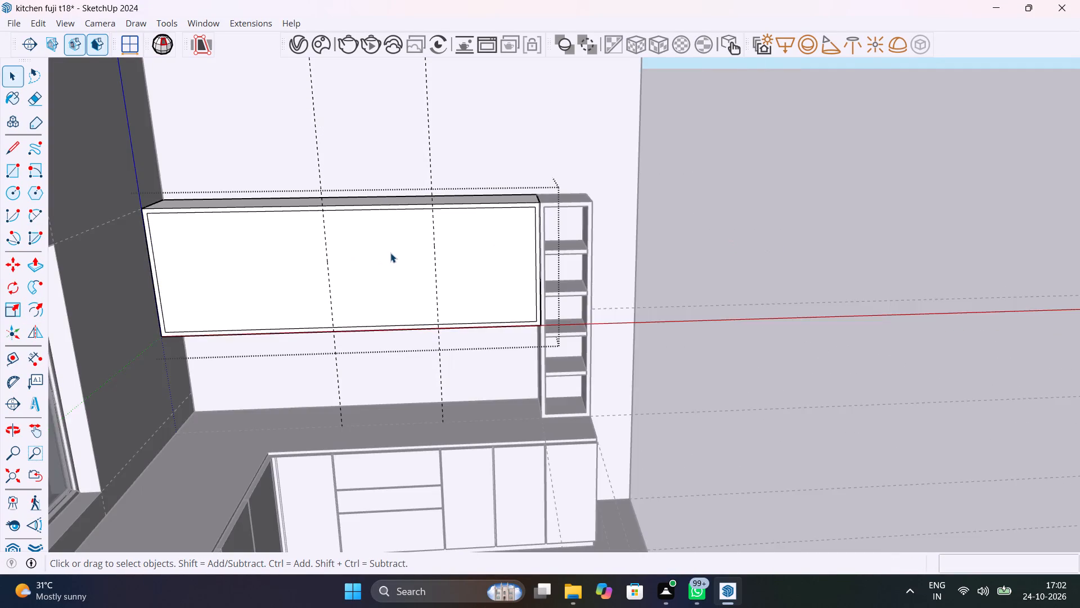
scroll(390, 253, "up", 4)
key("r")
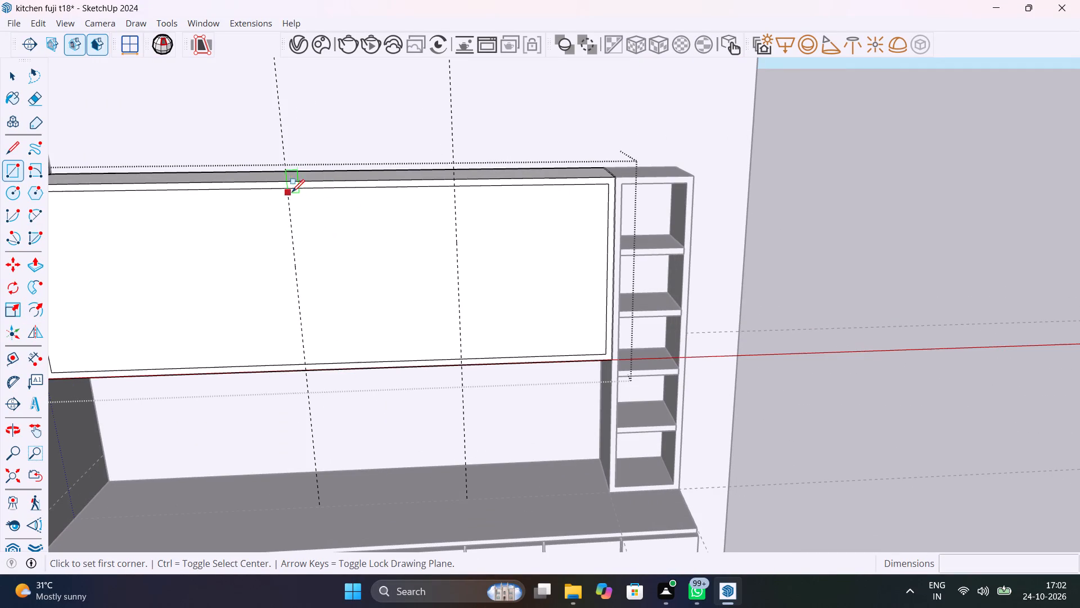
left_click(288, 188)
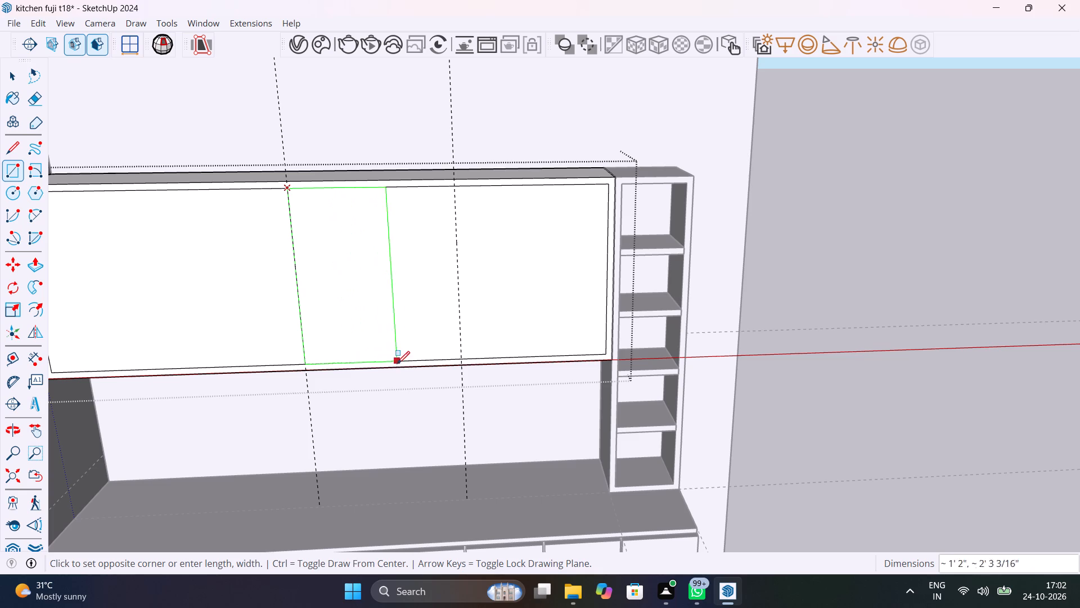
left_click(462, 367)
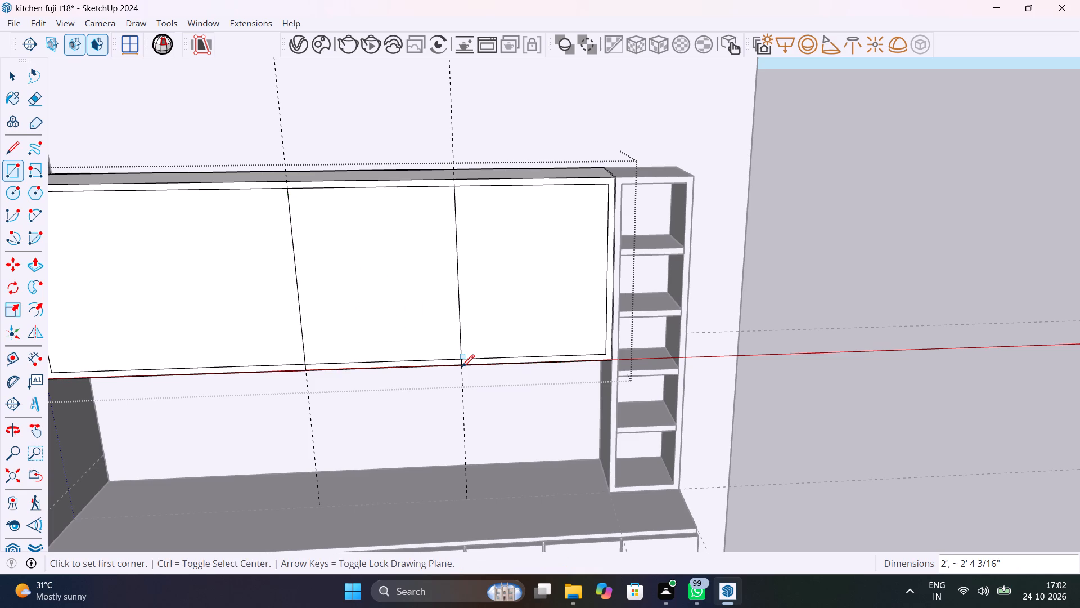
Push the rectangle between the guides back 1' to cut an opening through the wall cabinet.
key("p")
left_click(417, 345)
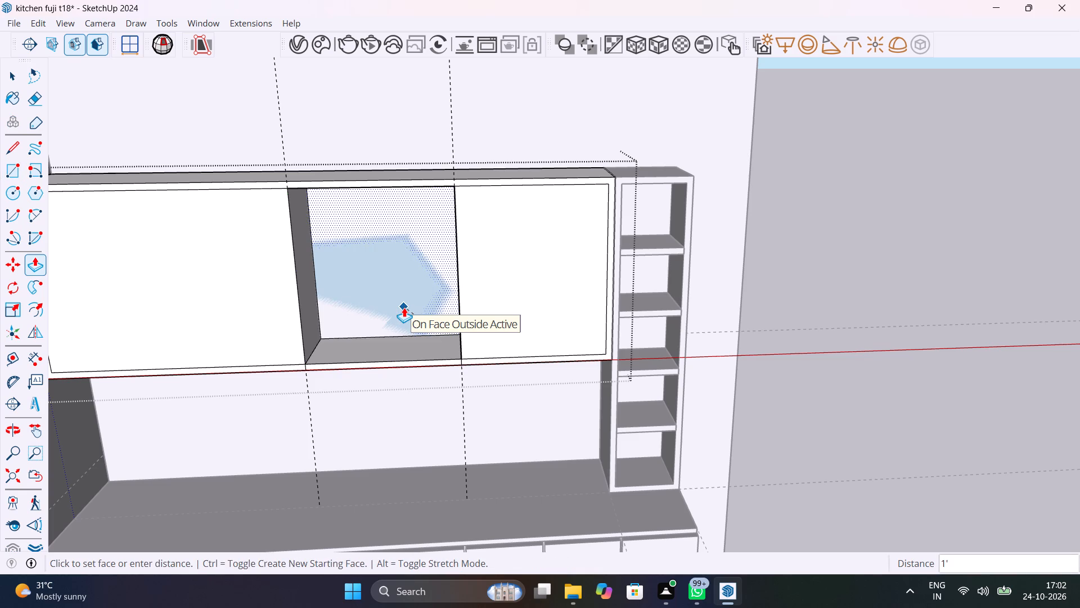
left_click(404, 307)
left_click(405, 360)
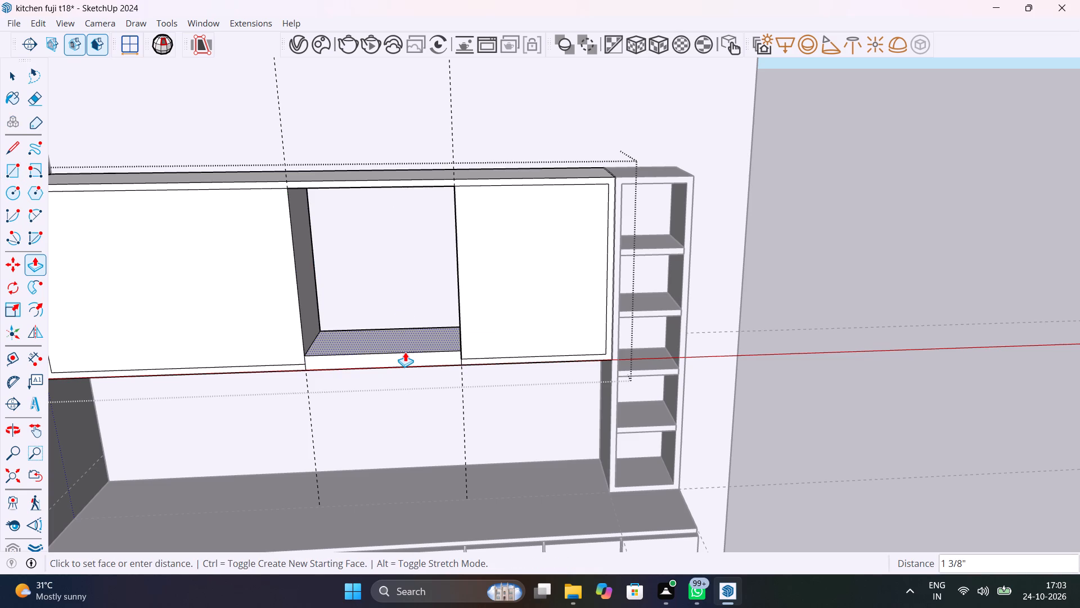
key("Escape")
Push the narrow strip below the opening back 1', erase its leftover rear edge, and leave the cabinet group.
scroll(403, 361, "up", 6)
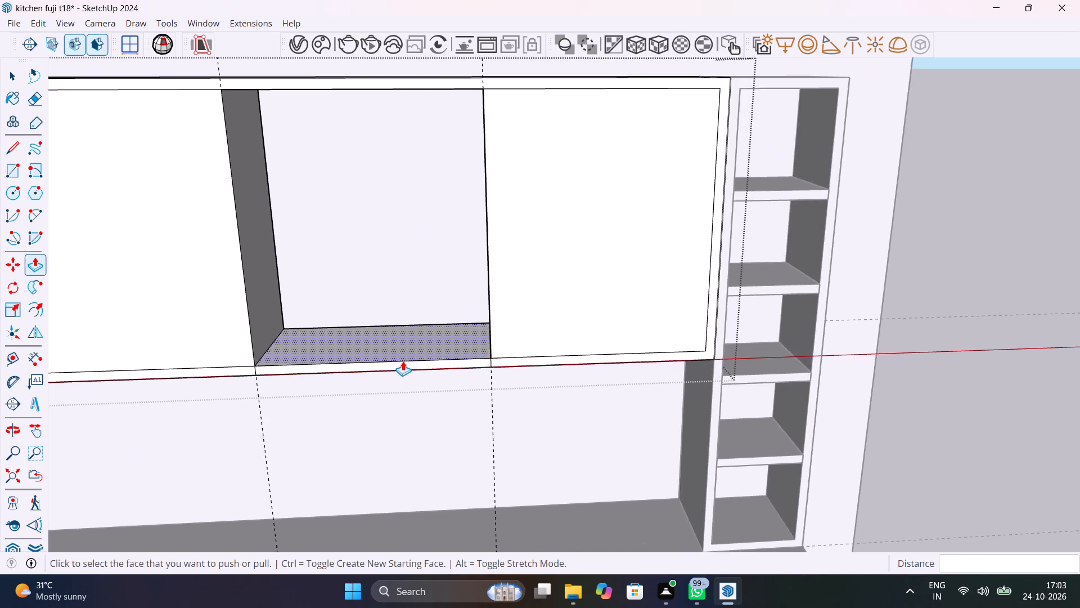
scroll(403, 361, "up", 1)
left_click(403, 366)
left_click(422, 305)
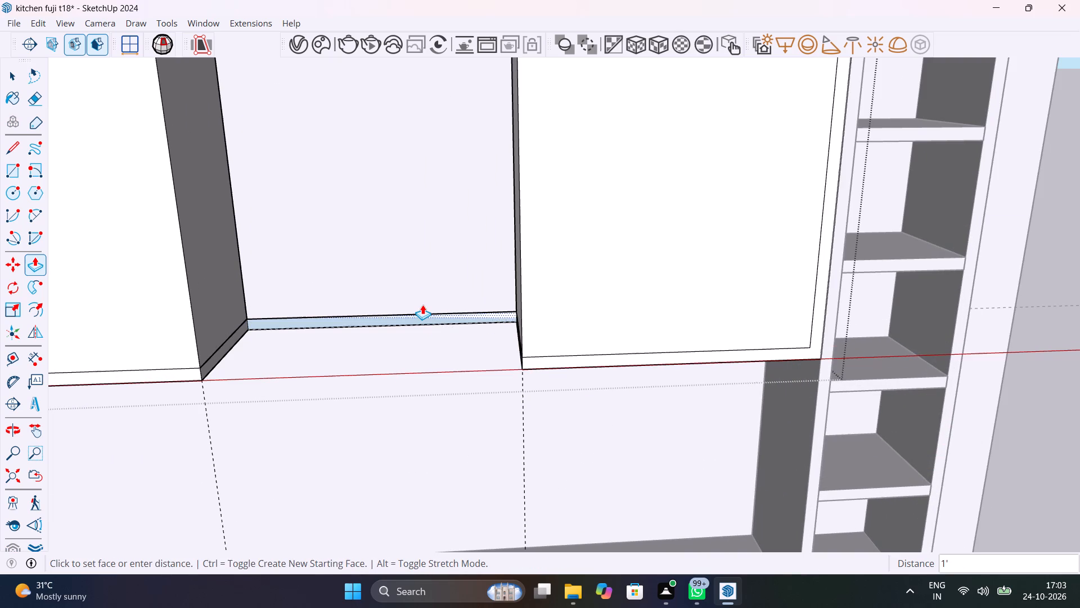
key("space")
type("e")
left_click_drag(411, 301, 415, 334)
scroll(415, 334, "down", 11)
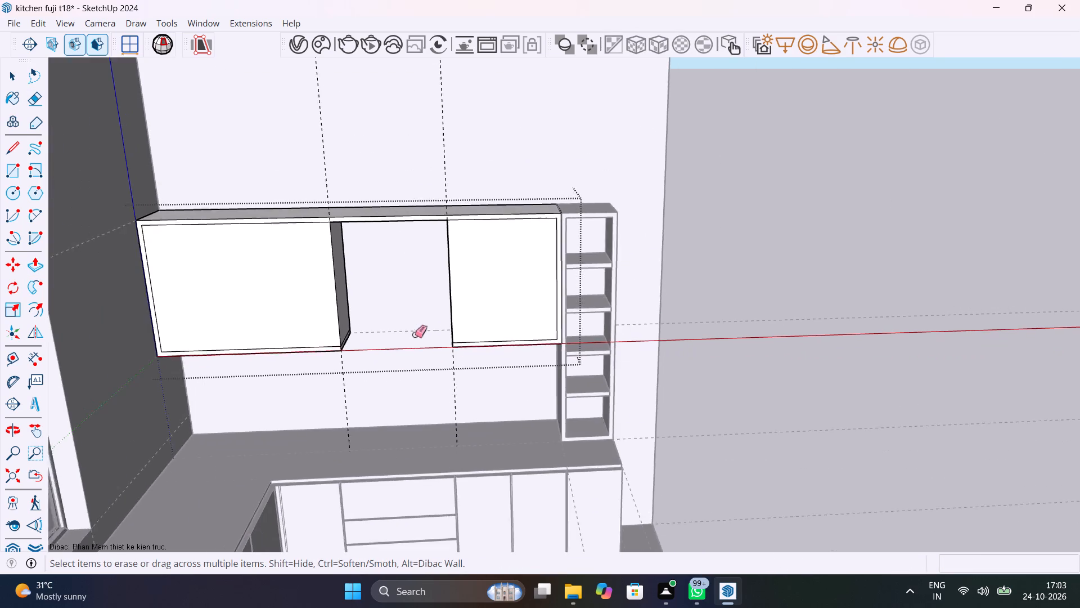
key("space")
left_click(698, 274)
Examine the wall cabinet's open middle section and its junction with the tall shelf cabinet from several angles.
scroll(364, 289, "up", 3)
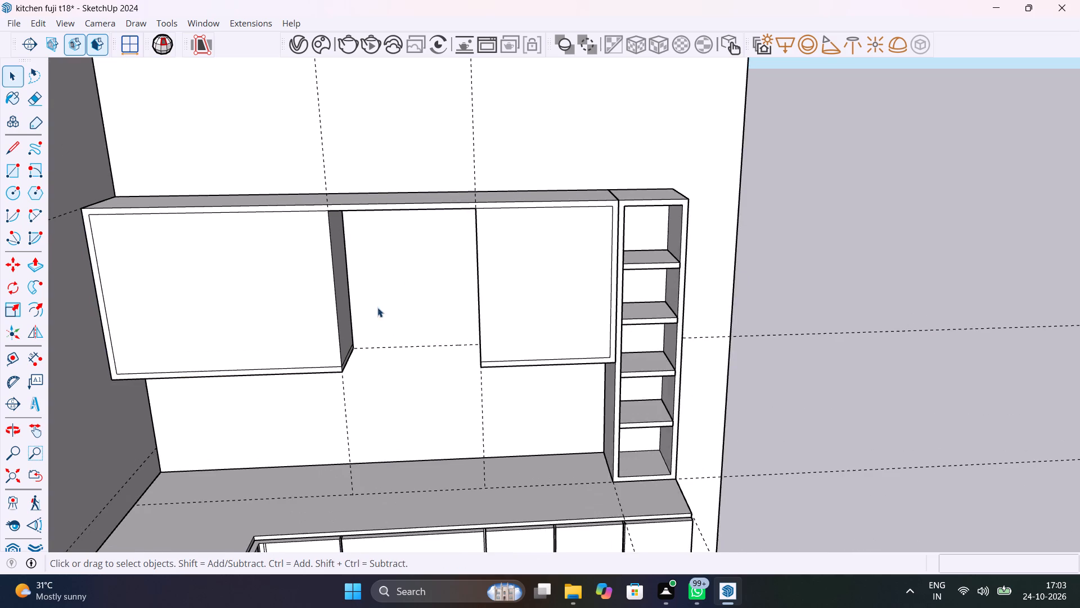
scroll(391, 315, "up", 1)
middle_click_drag(391, 314, 361, 242)
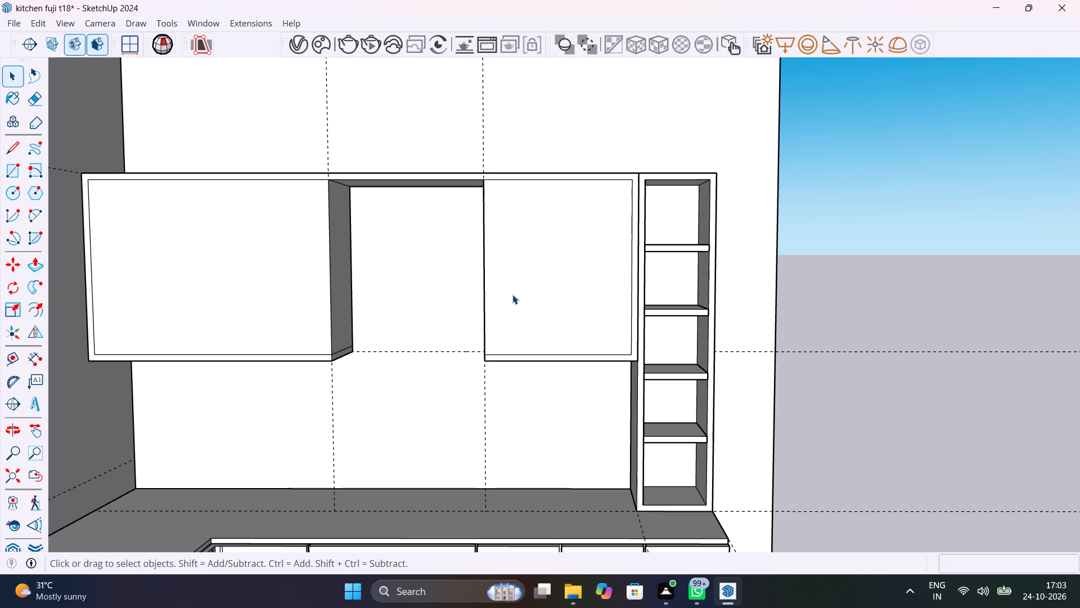
scroll(631, 267, "up", 4)
middle_click_drag(592, 309, 720, 390)
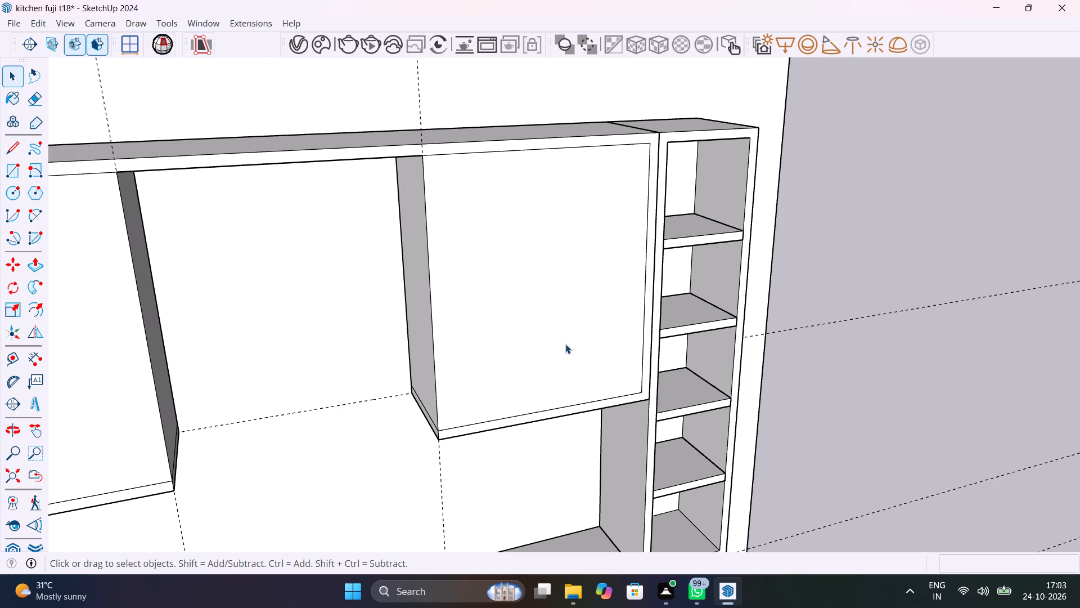
scroll(565, 344, "down", 8)
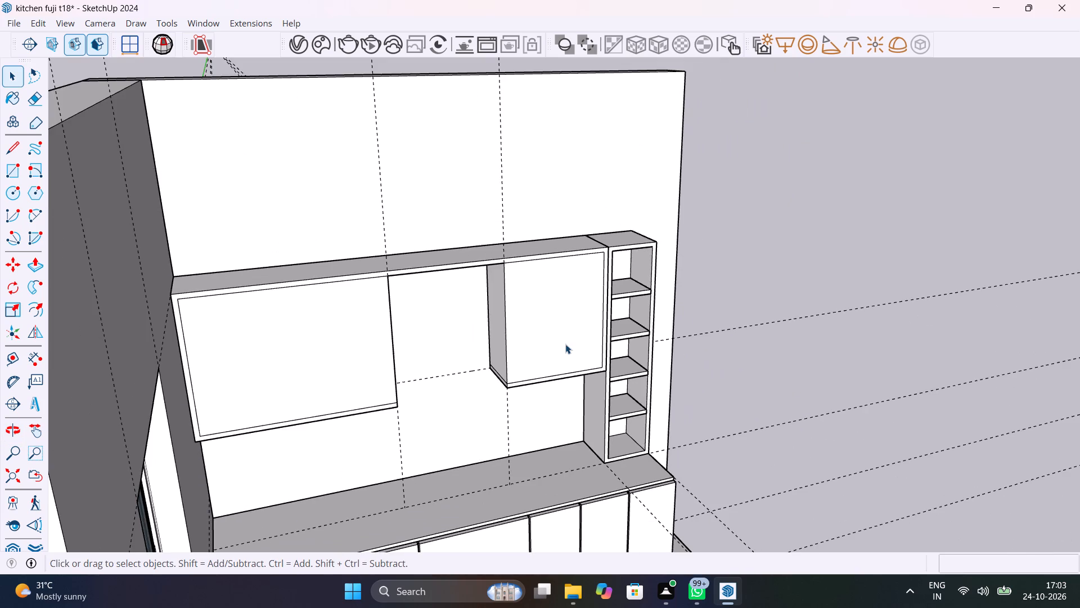
middle_click_drag(578, 352, 381, 293)
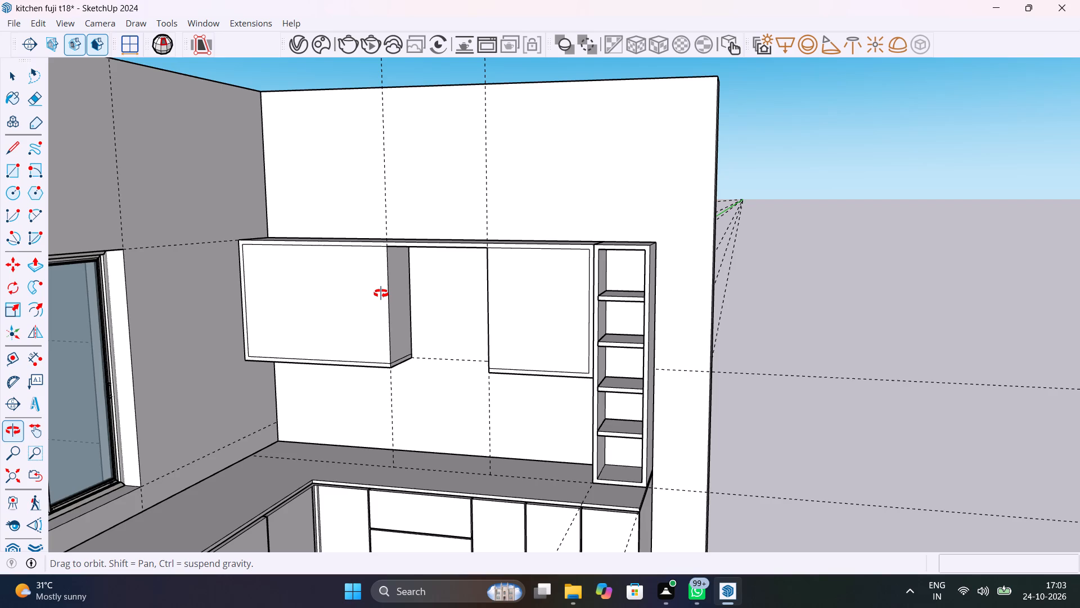
middle_click_drag(381, 293, 559, 337)
scroll(609, 254, "up", 5)
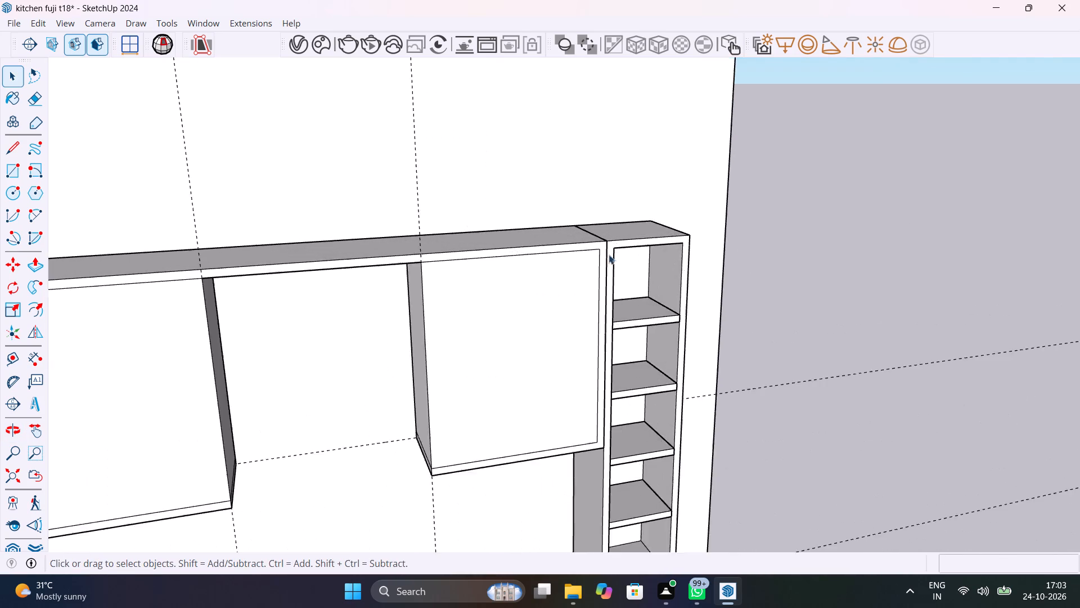
scroll(609, 254, "up", 11)
middle_click_drag(610, 256, 649, 309)
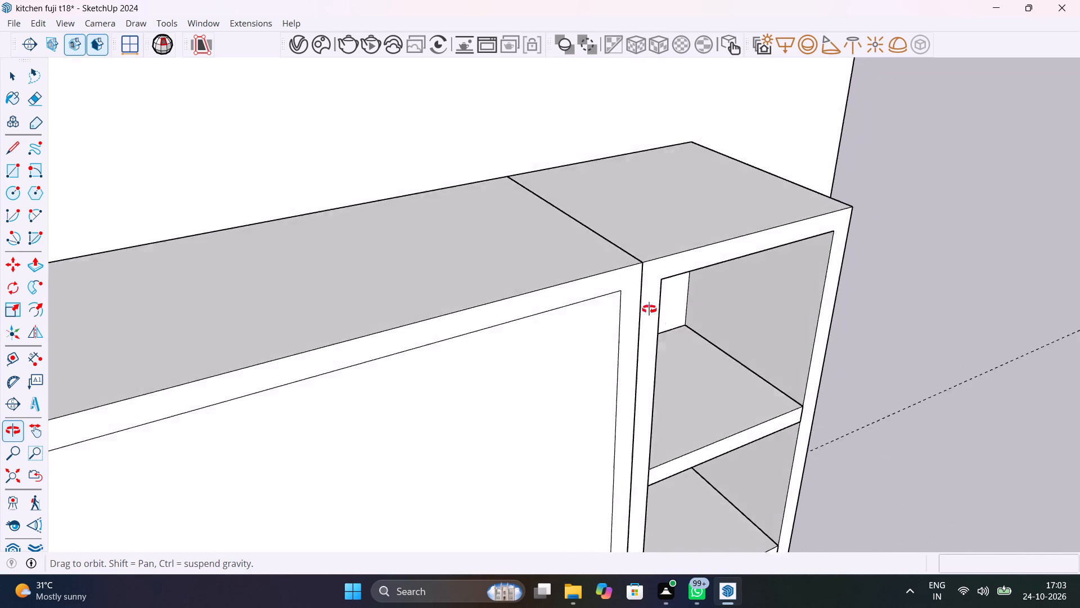
middle_click_drag(649, 309, 517, 293)
scroll(517, 293, "down", 14)
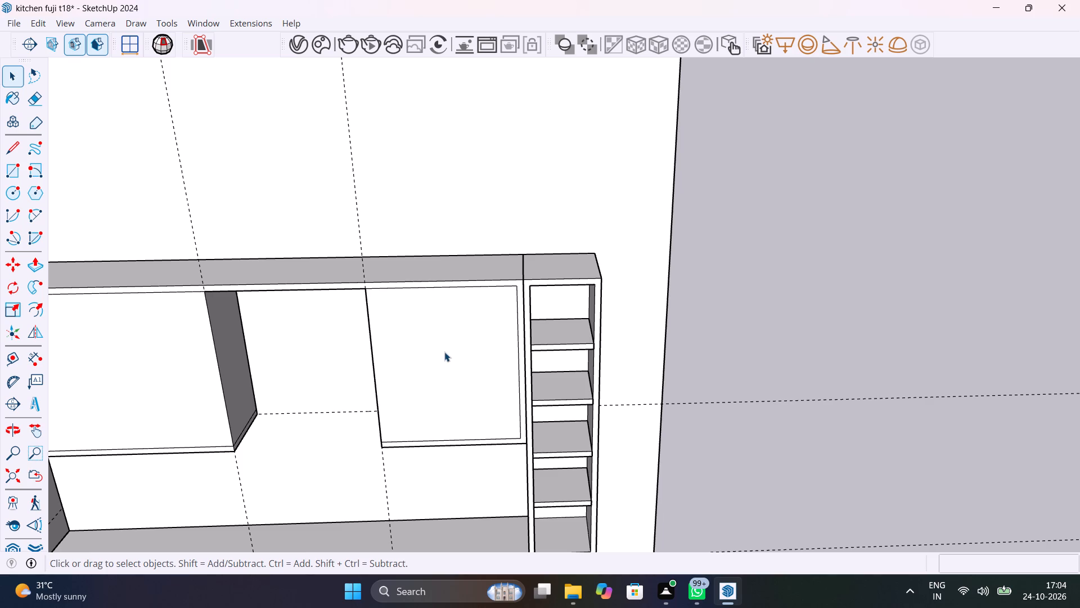
scroll(459, 351, "up", 7)
middle_click_drag(492, 365, 652, 293)
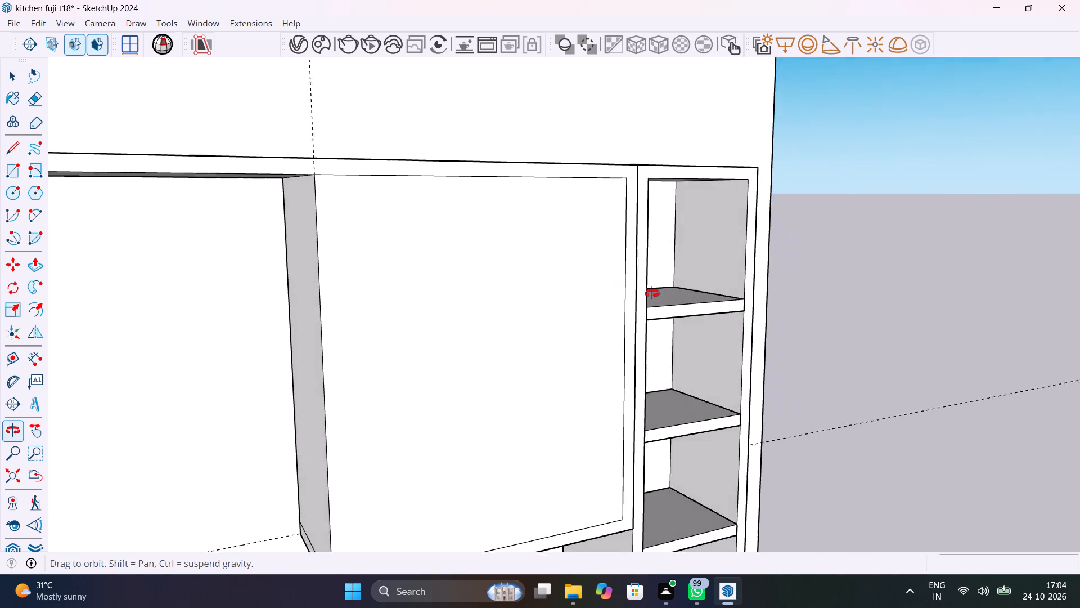
middle_click_drag(652, 293, 584, 305)
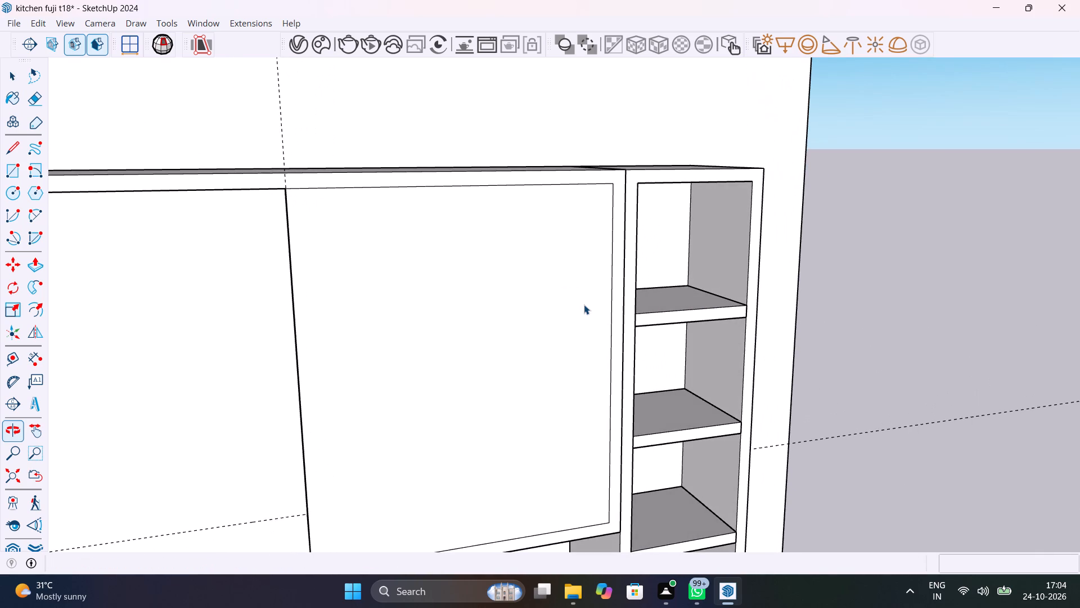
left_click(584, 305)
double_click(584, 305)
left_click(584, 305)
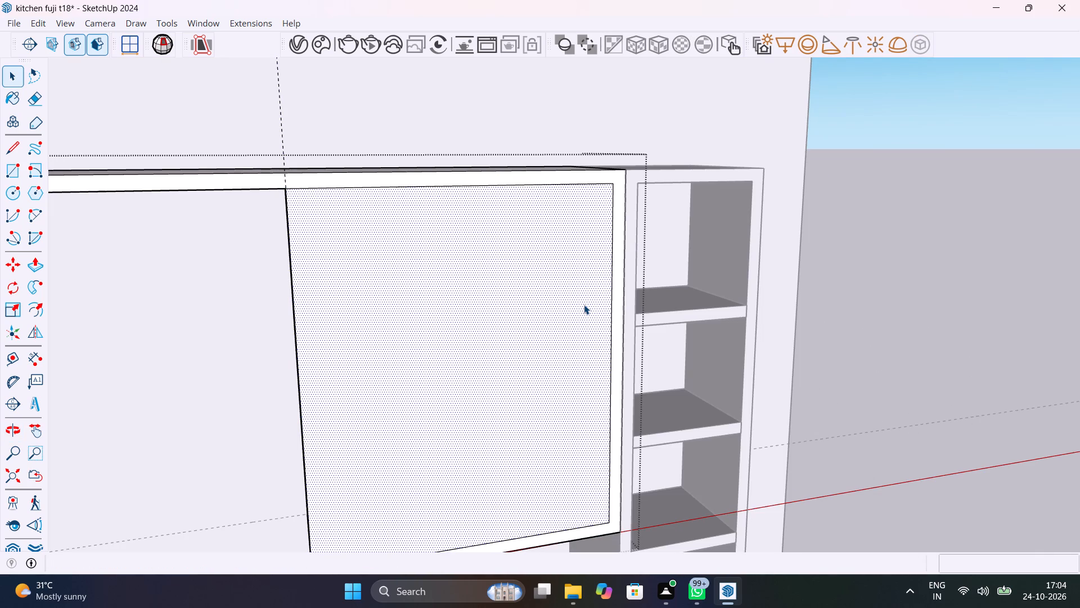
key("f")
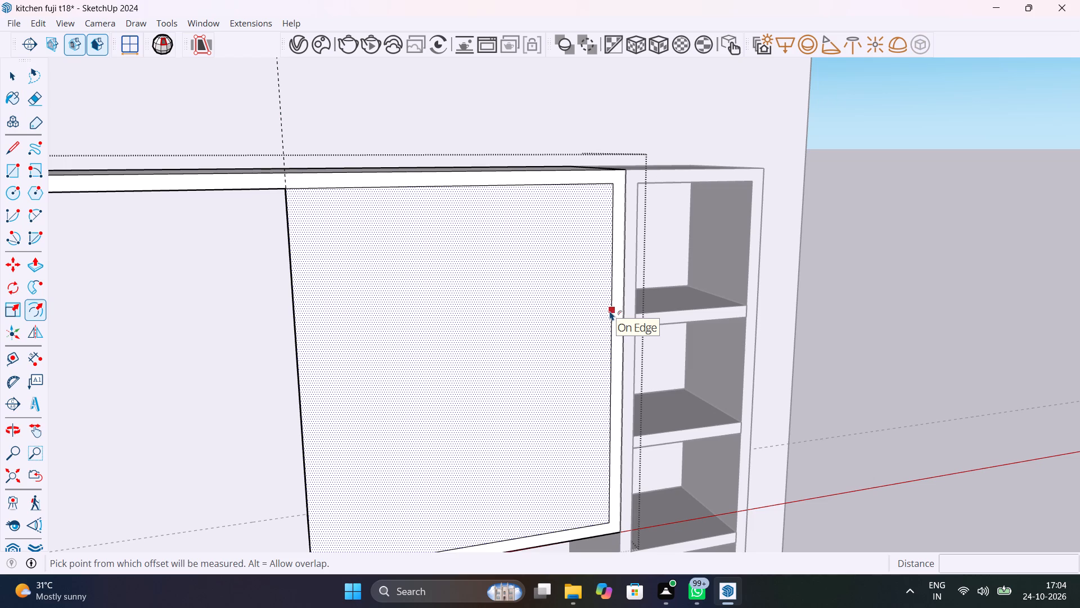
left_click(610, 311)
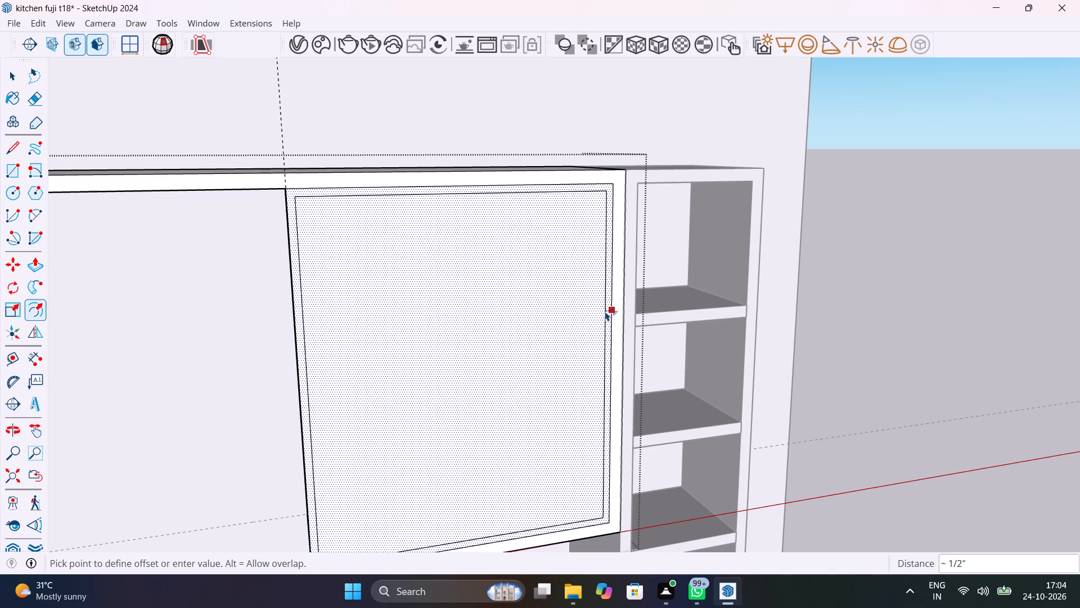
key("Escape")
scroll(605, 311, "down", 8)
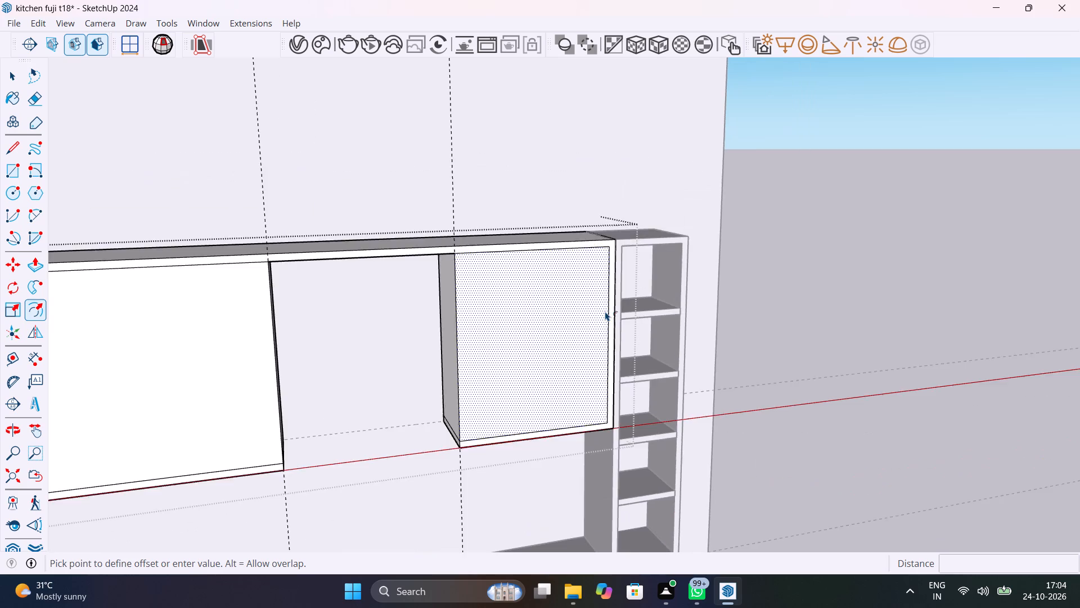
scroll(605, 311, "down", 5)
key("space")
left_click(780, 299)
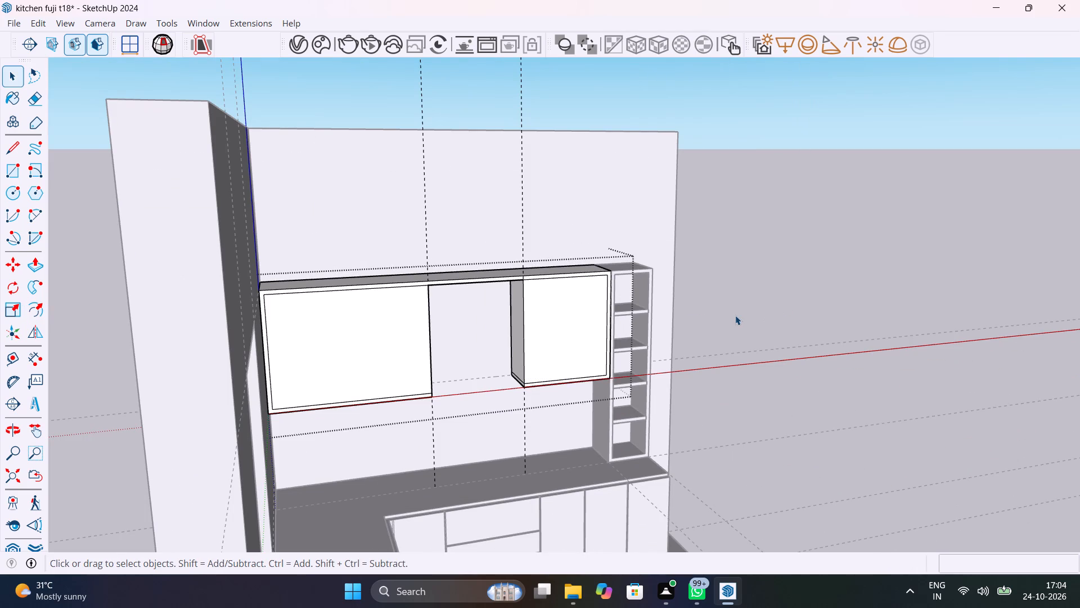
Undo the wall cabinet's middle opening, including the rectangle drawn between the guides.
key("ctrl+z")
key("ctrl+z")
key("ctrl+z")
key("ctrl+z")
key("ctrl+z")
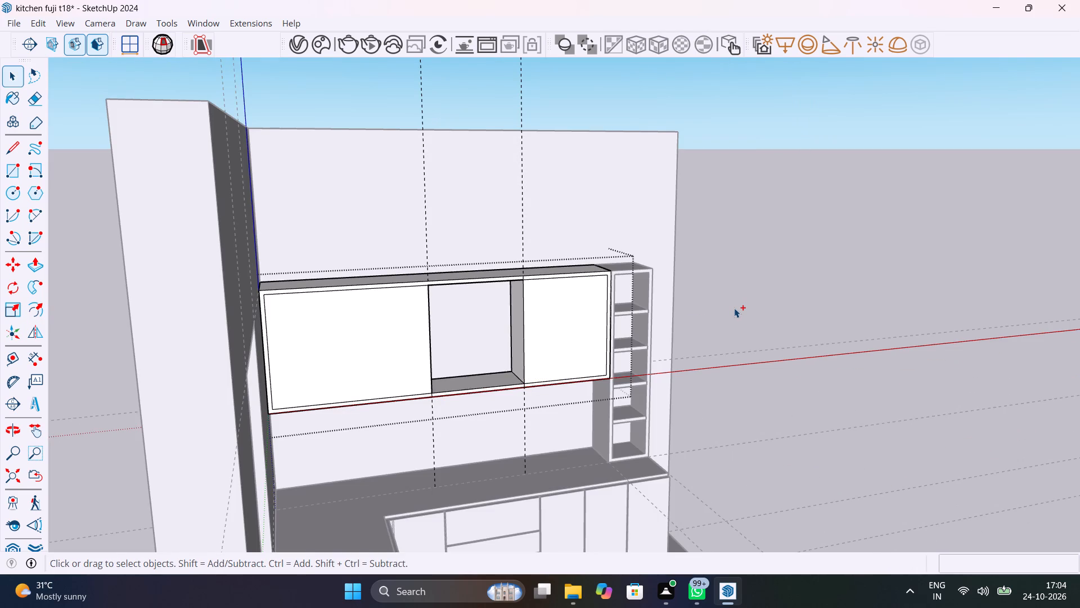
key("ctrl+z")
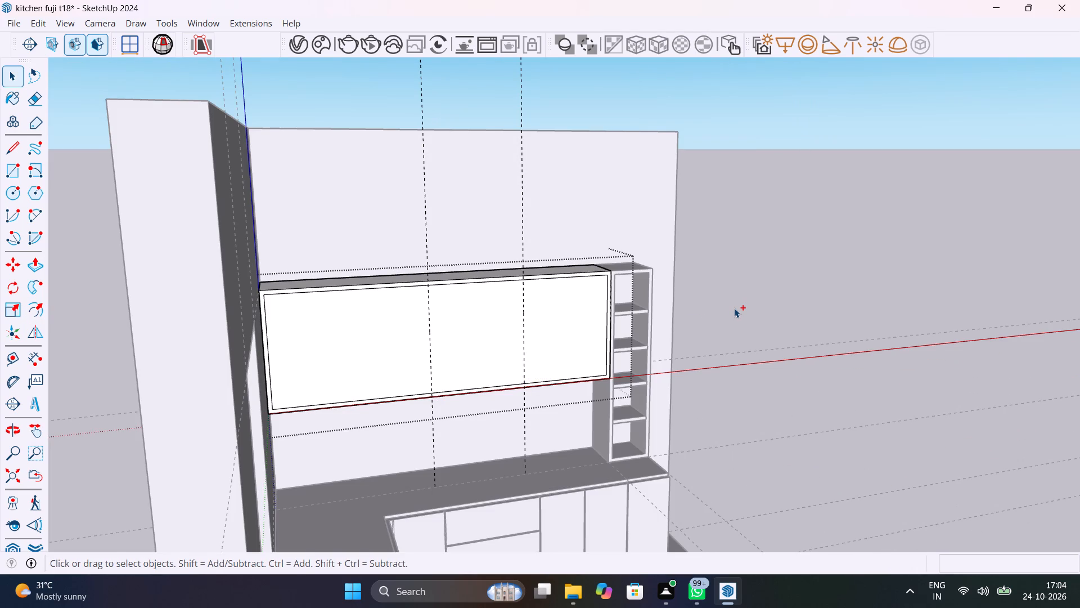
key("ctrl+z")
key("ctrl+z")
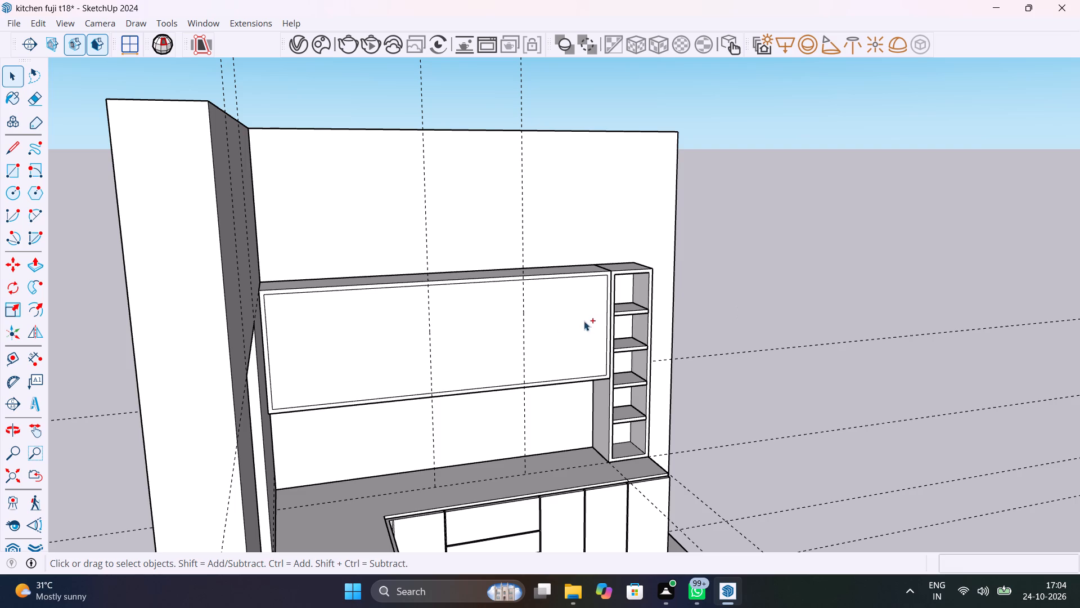
Outside the wall cabinet group, draw a rectangle of about 7' 1/4" by 2' 3 3/16" over the inset outline of its front face.
middle_click_drag(451, 366, 409, 367)
middle_click_drag(409, 367, 403, 370)
left_click(401, 354)
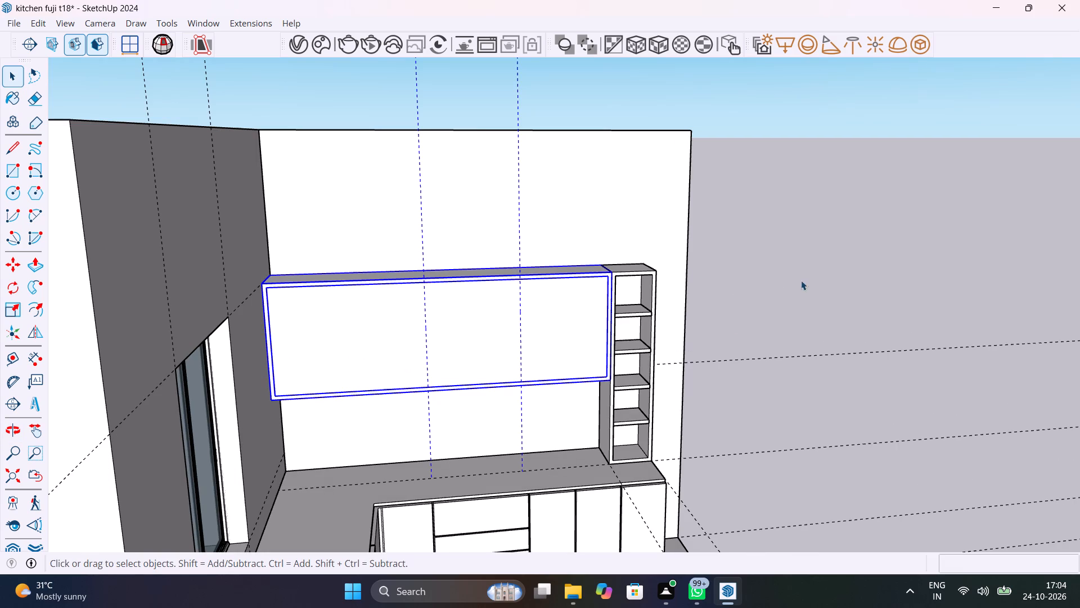
left_click(760, 273)
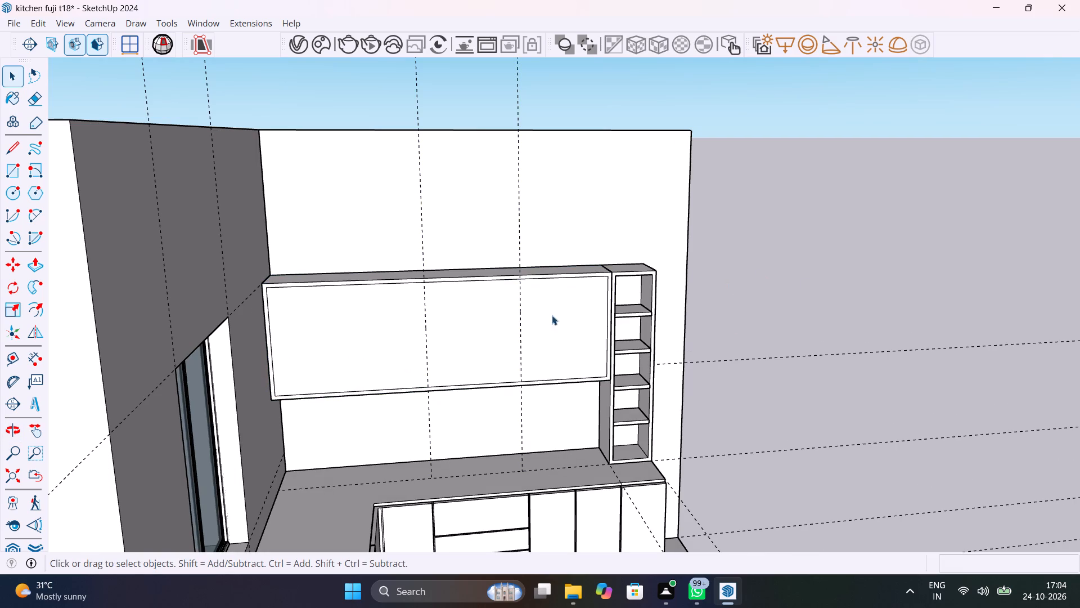
scroll(409, 334, "up", 4)
key("r")
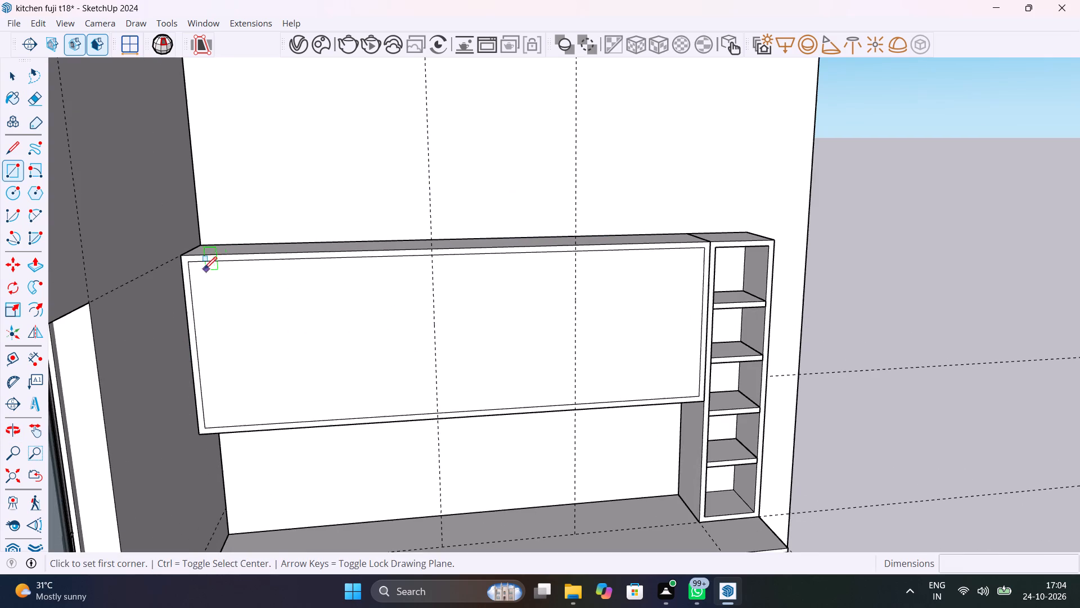
left_click(193, 265)
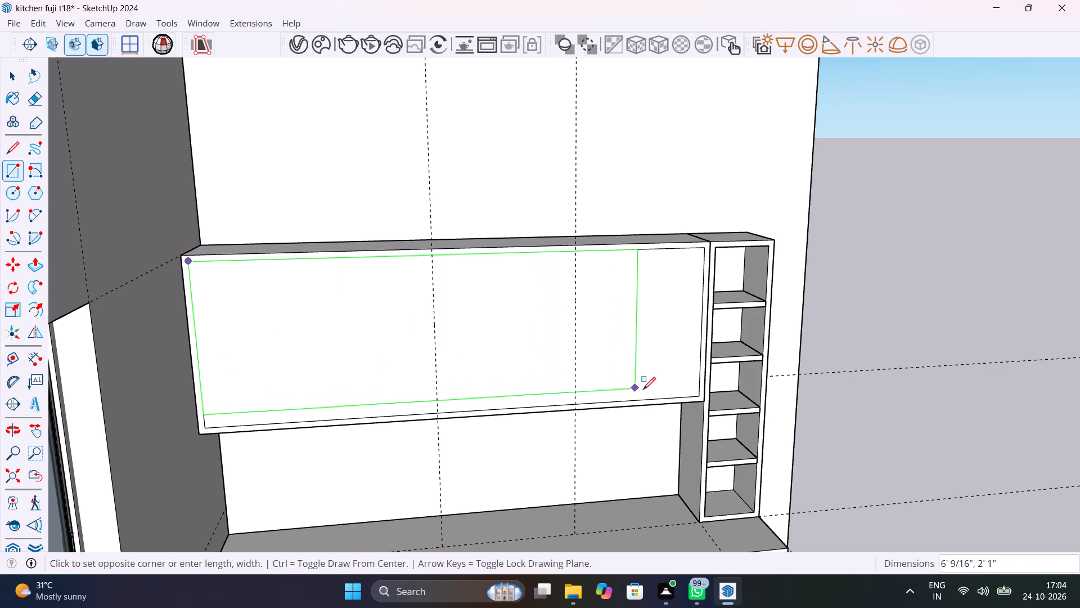
left_click(695, 393)
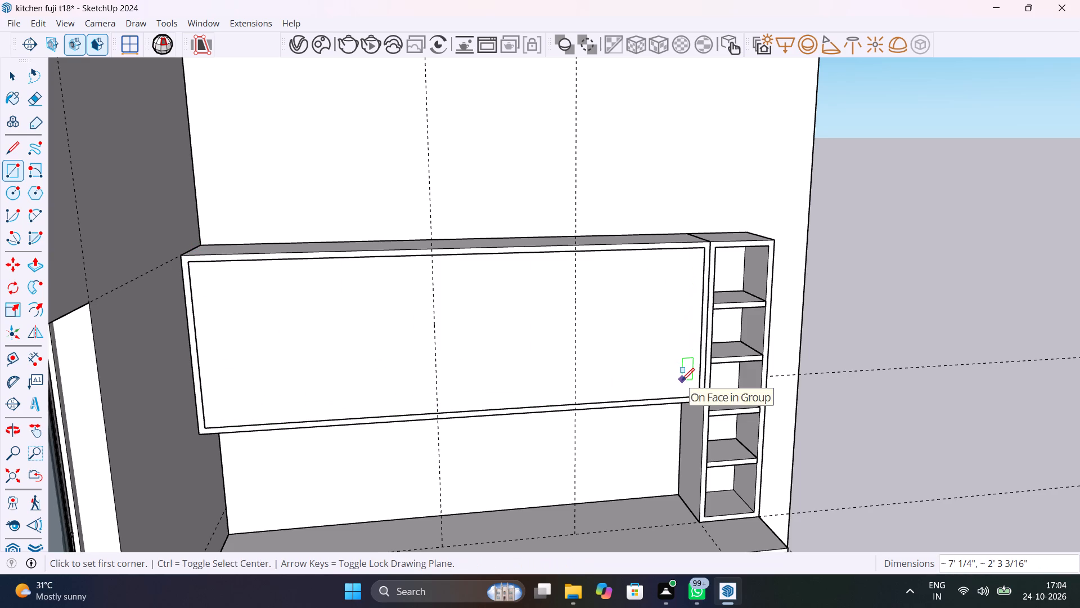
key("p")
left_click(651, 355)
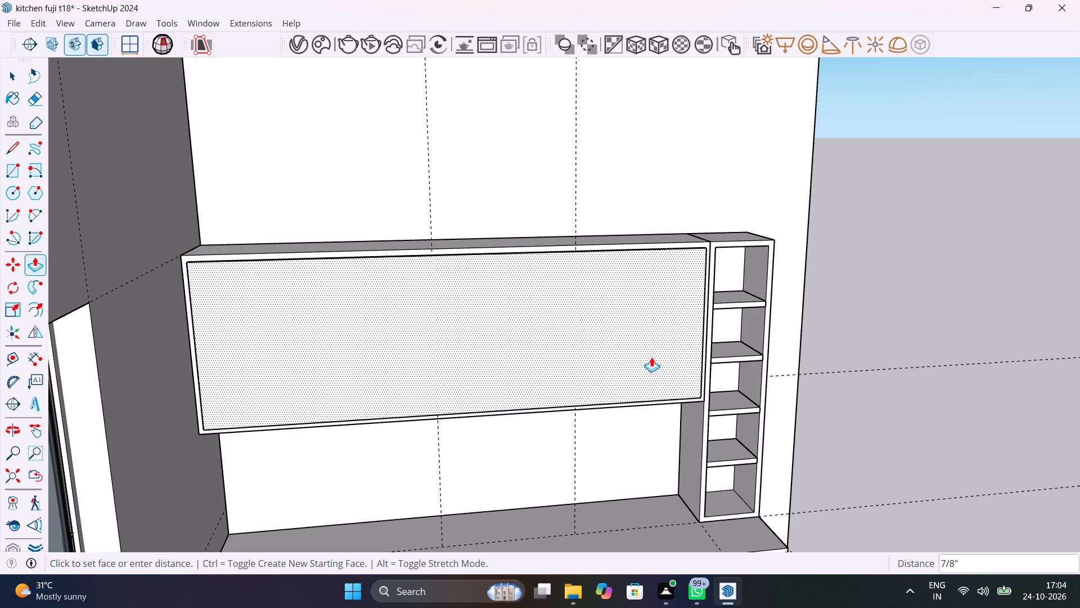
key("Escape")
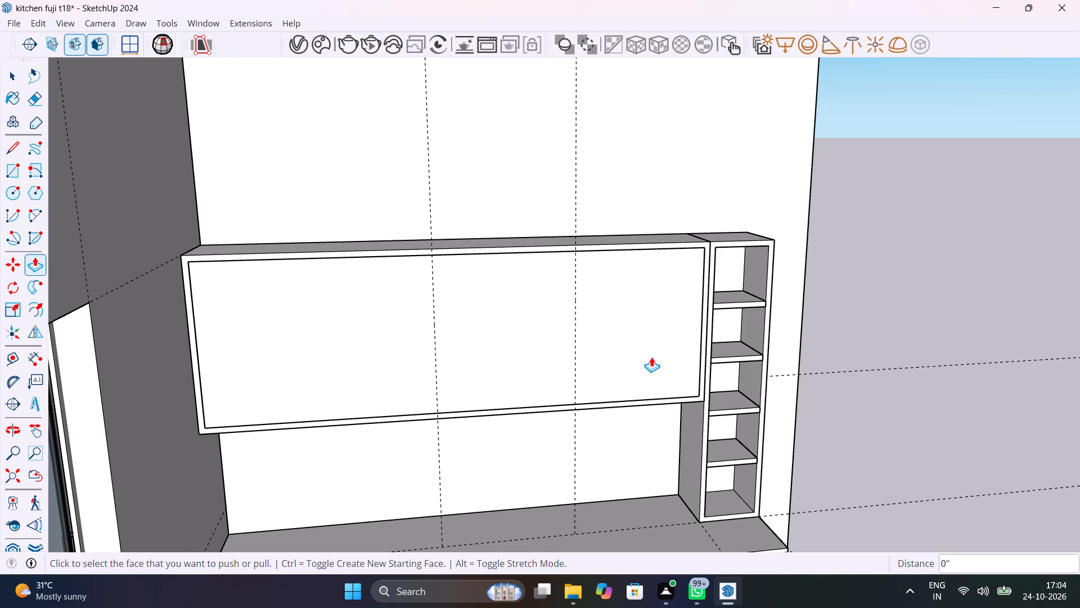
Undo the wall cabinet's front outlines, guides, grouping and extrusion, going back to its flat outline on the wall.
key("ctrl+z")
key("ctrl+z")
key("ctrl+z")
key("ctrl+z")
key("ctrl+z")
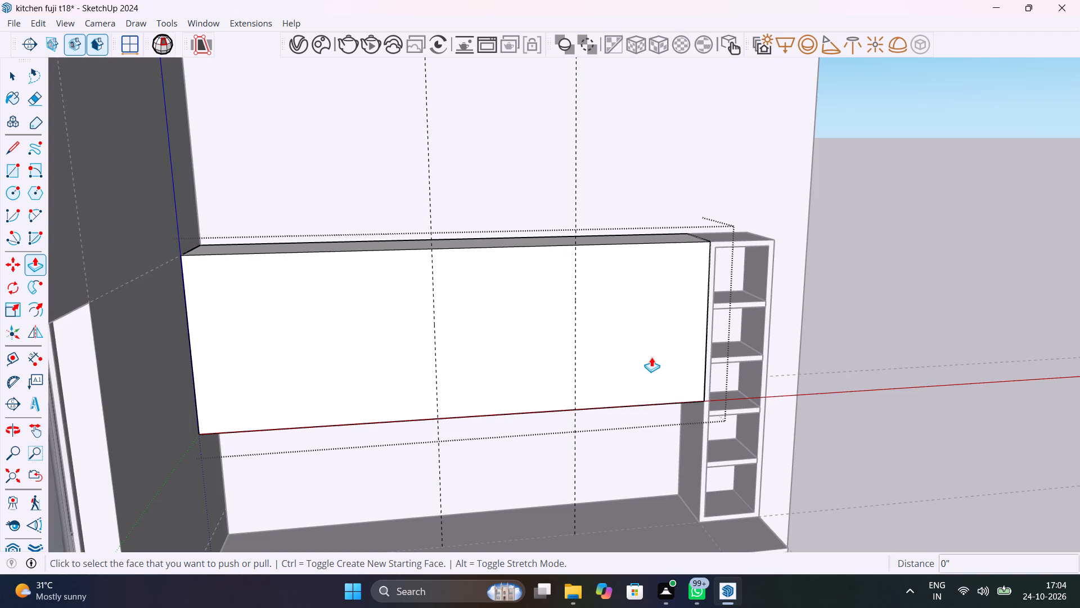
key("ctrl+z")
key("space")
left_click(649, 351)
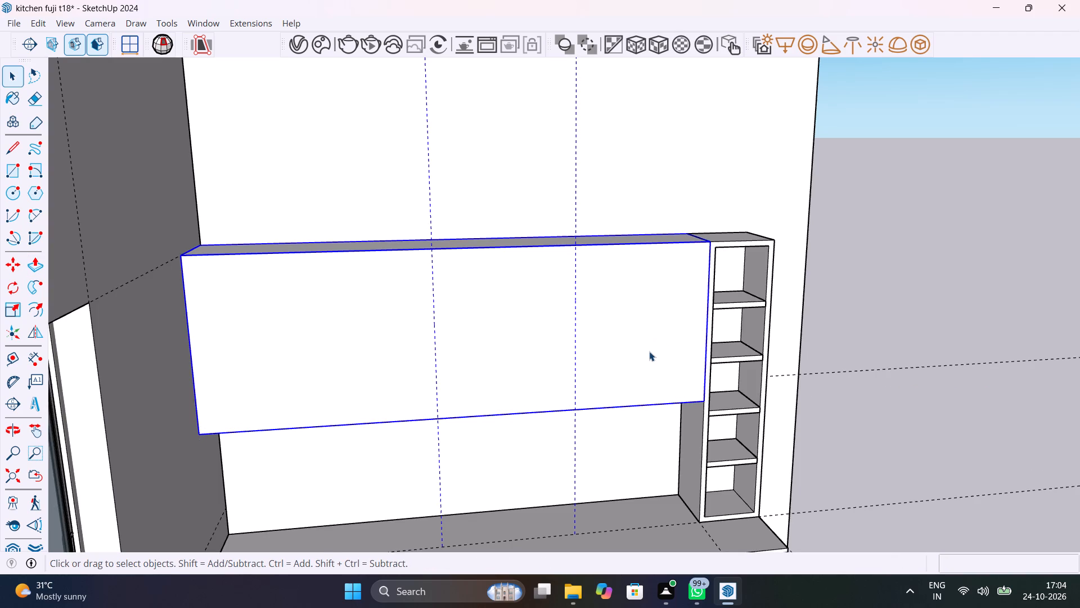
key("ctrl+z")
key("ctrl+z")
key("ctrl+z")
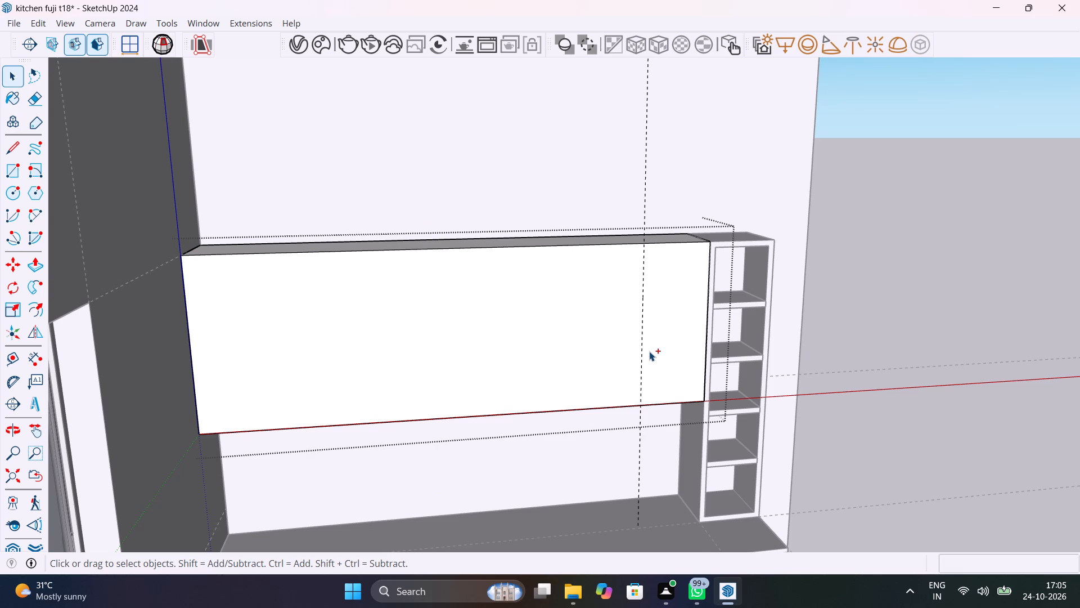
key("ctrl+z")
key("ctrl+z")
key("ctrl+z")
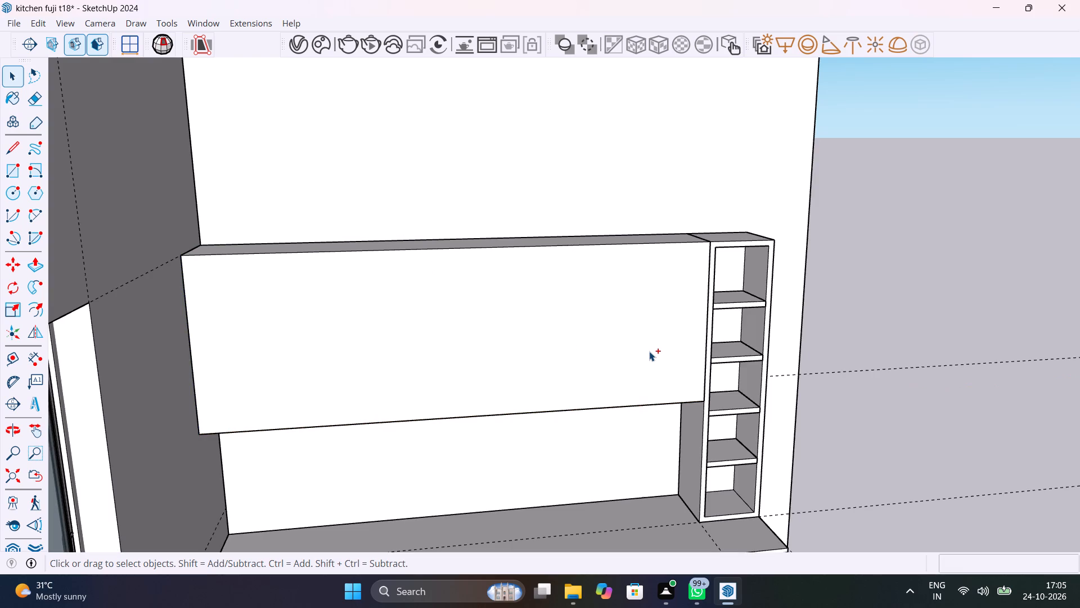
left_click(649, 351)
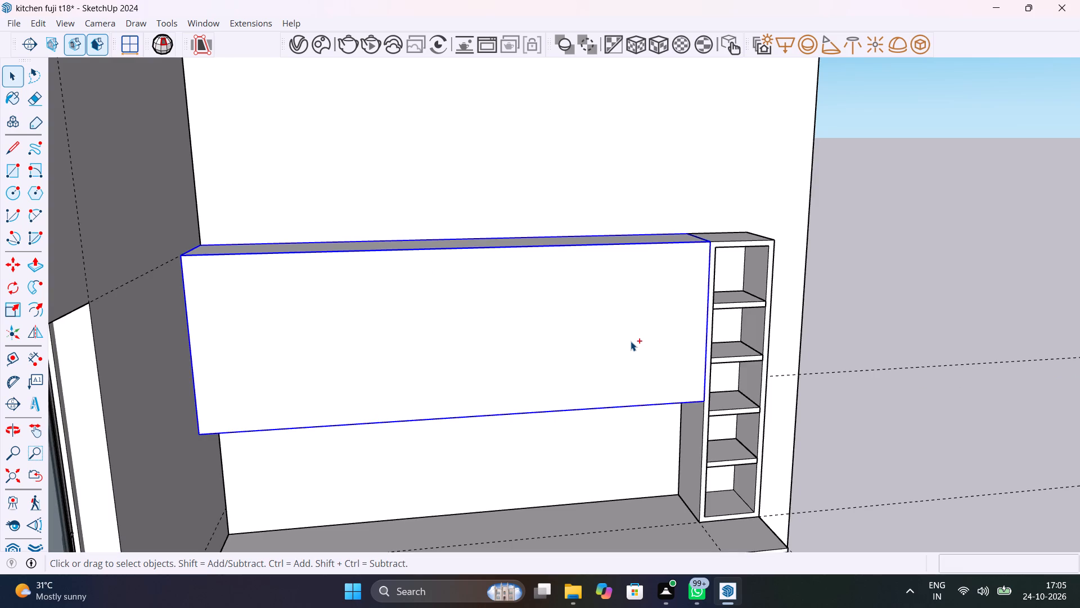
key("ctrl+z")
key("ctrl+z")
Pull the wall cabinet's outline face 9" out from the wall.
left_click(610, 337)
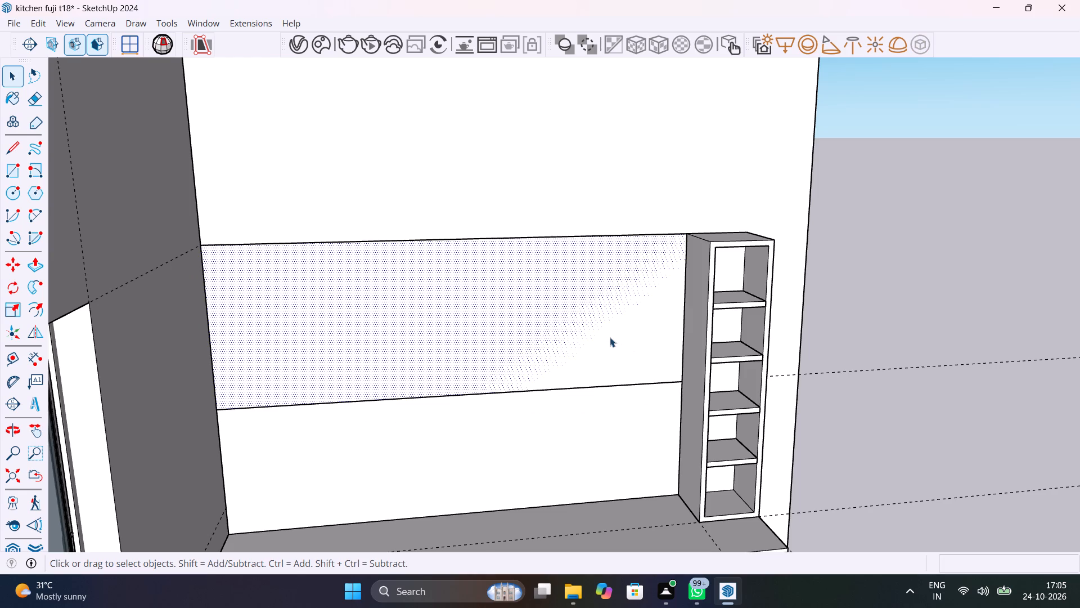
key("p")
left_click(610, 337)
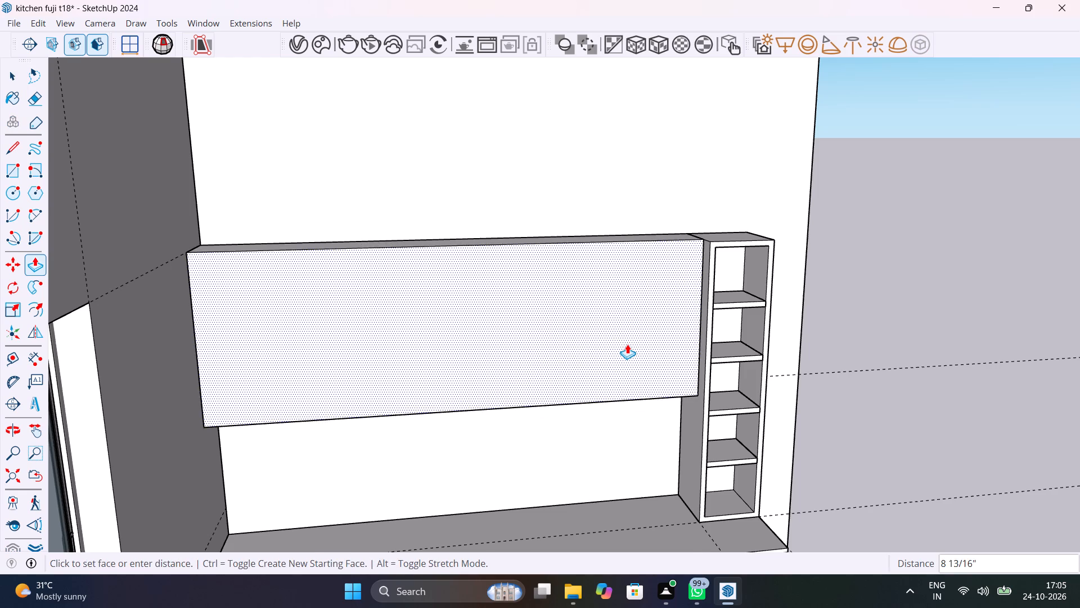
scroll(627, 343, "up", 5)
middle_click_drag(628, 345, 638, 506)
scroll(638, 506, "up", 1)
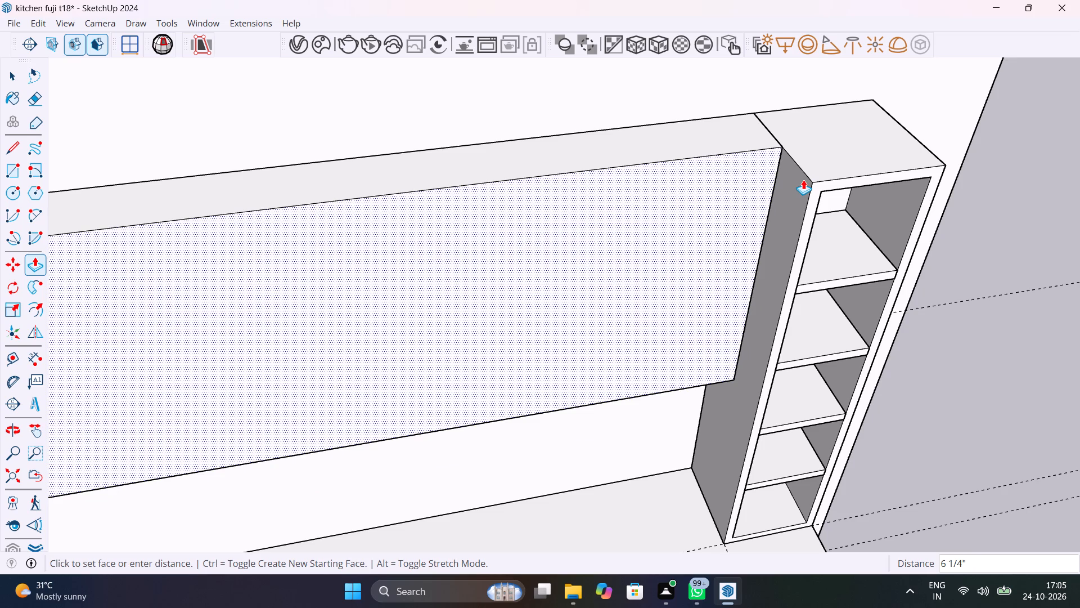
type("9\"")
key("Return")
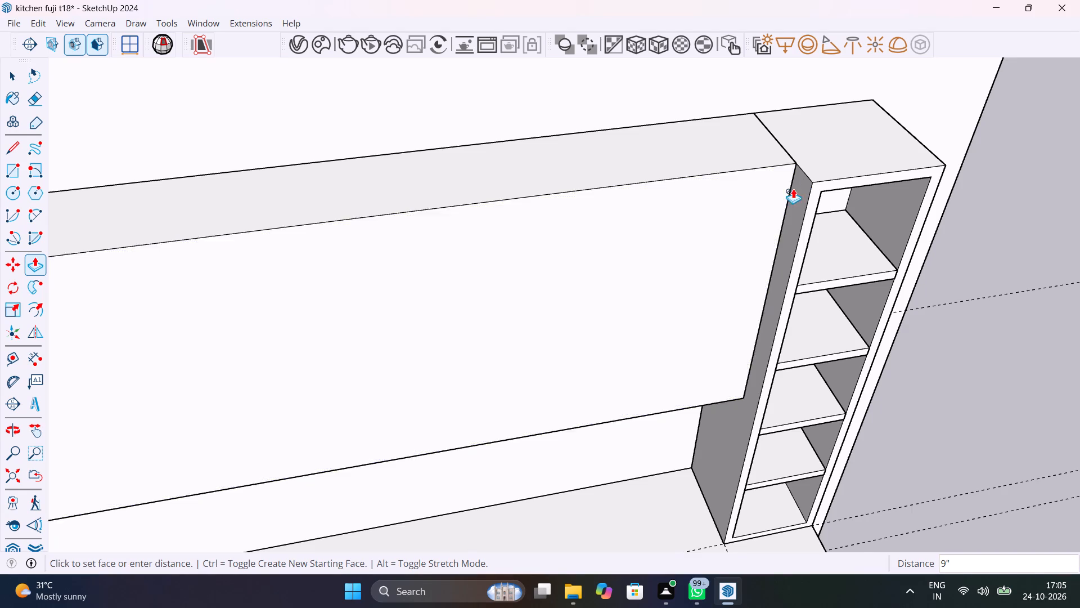
Measure the depth difference between the wall cabinet's front corner and the tall shelf cabinet's front corner.
scroll(790, 174, "up", 9)
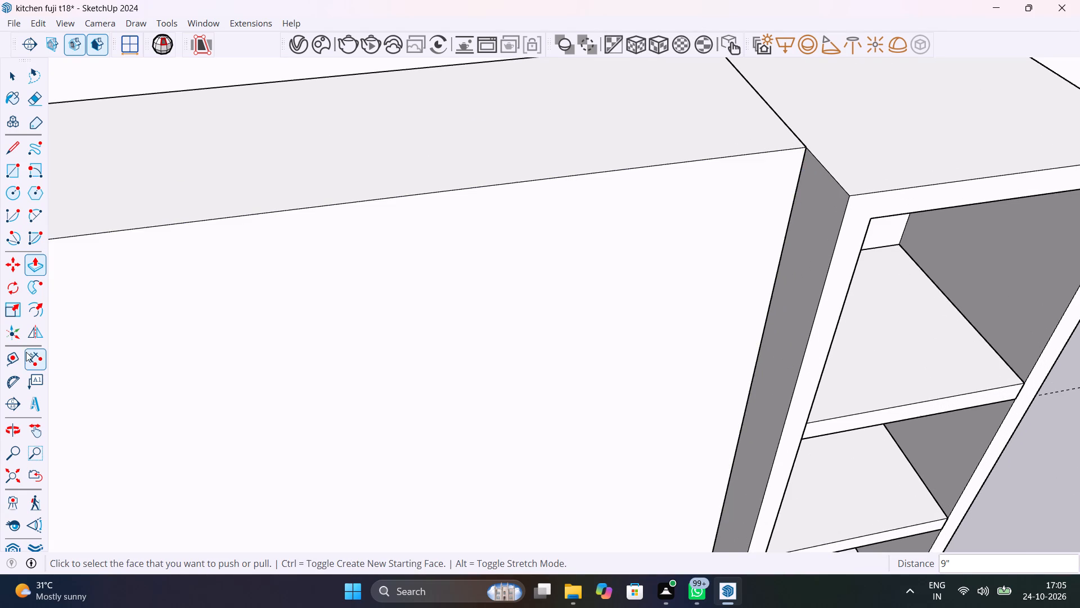
left_click(34, 359)
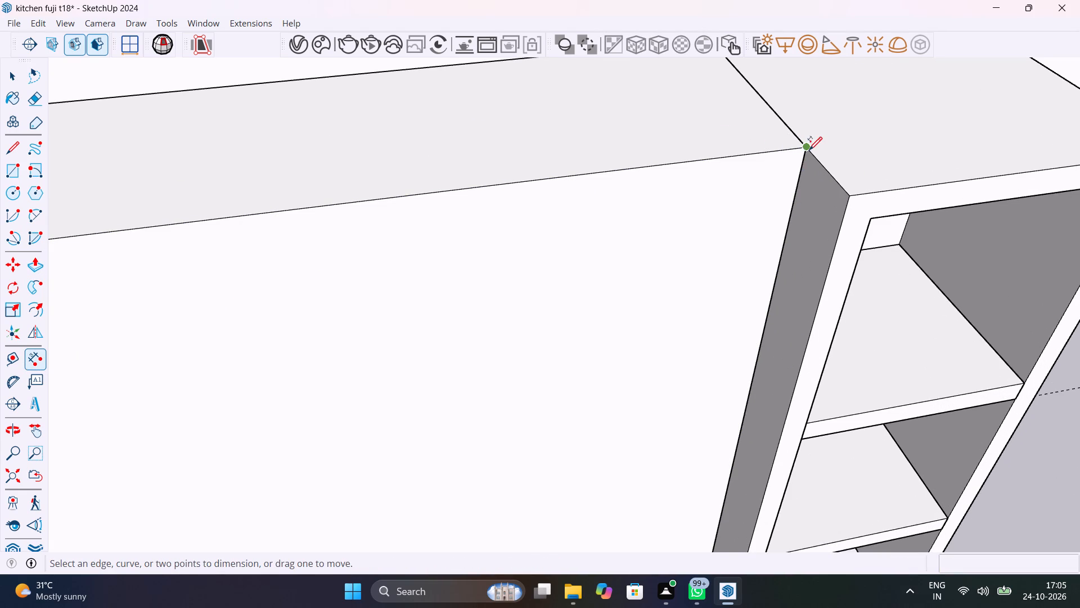
left_click(809, 149)
left_click(849, 195)
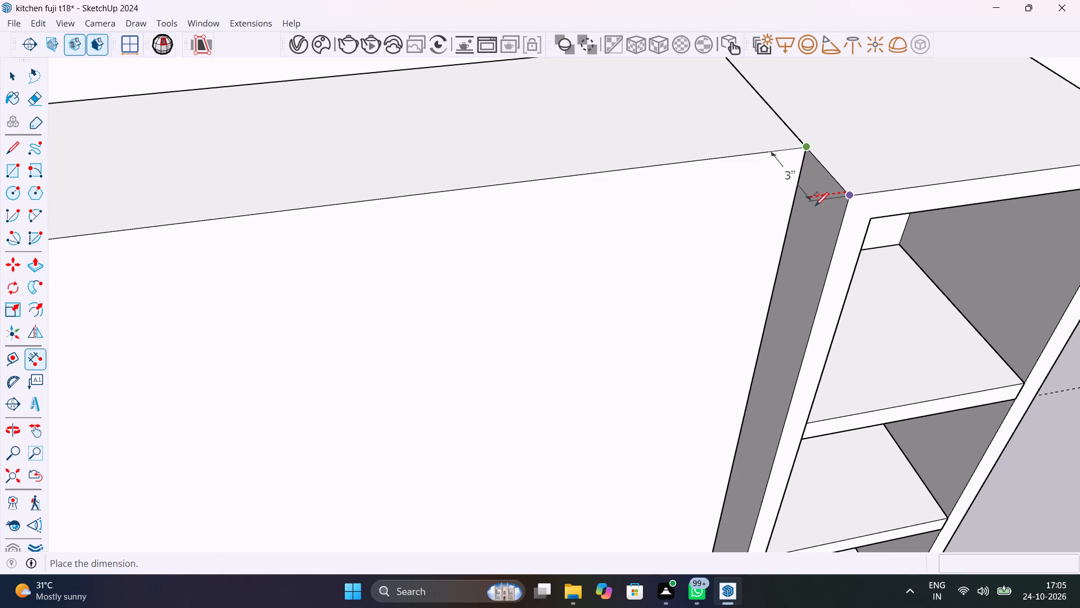
key("Escape")
scroll(815, 205, "down", 13)
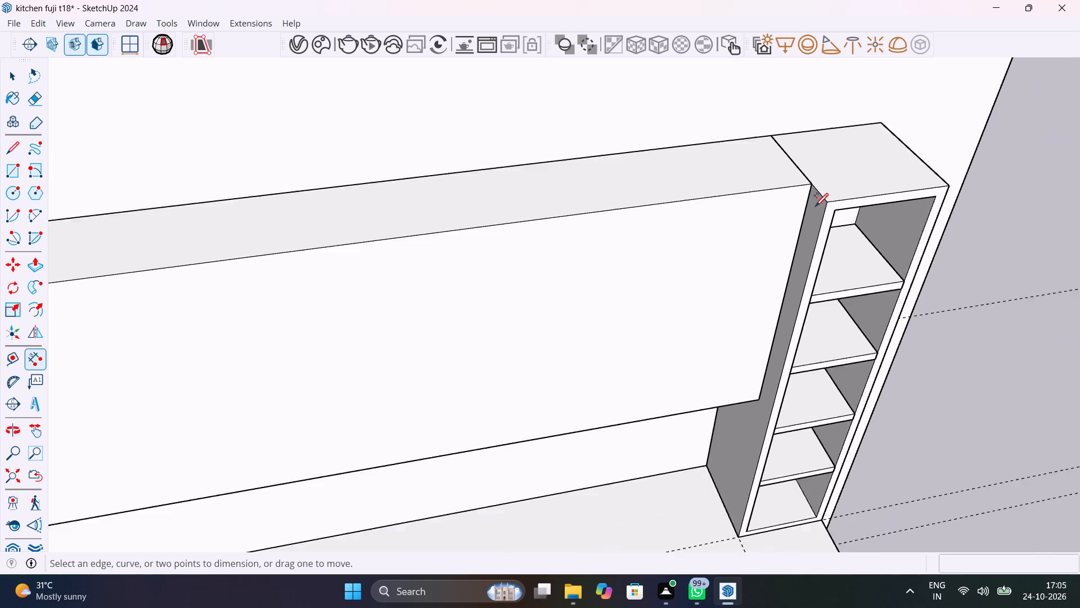
scroll(815, 205, "down", 8)
scroll(768, 243, "up", 5)
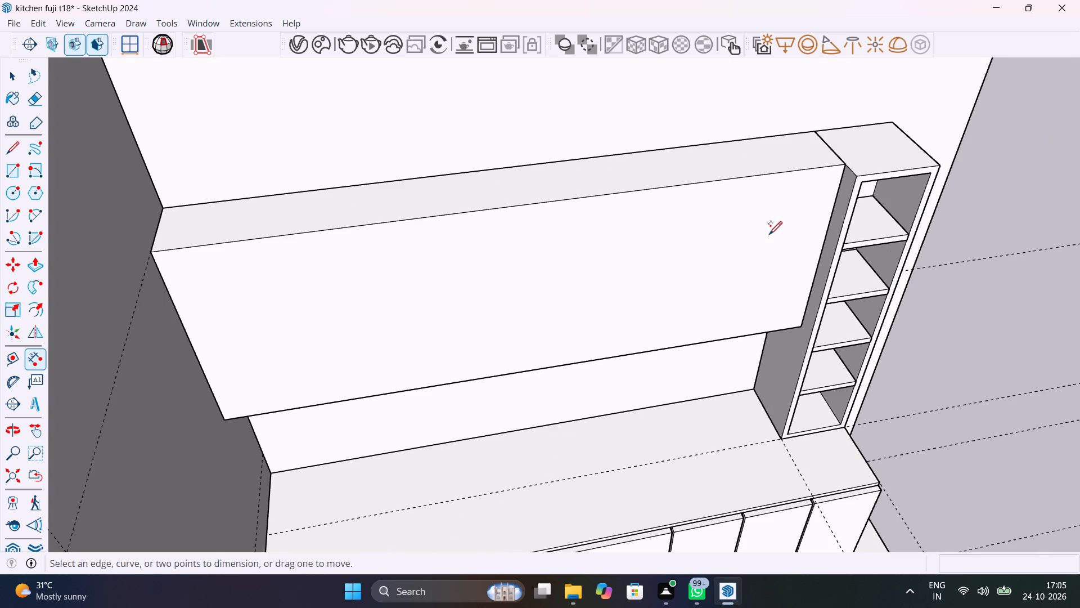
Undo the 9" extrusion and pull the wall cabinet's outline face 11" out from the wall.
key("ctrl+z")
key("space")
left_click(767, 223)
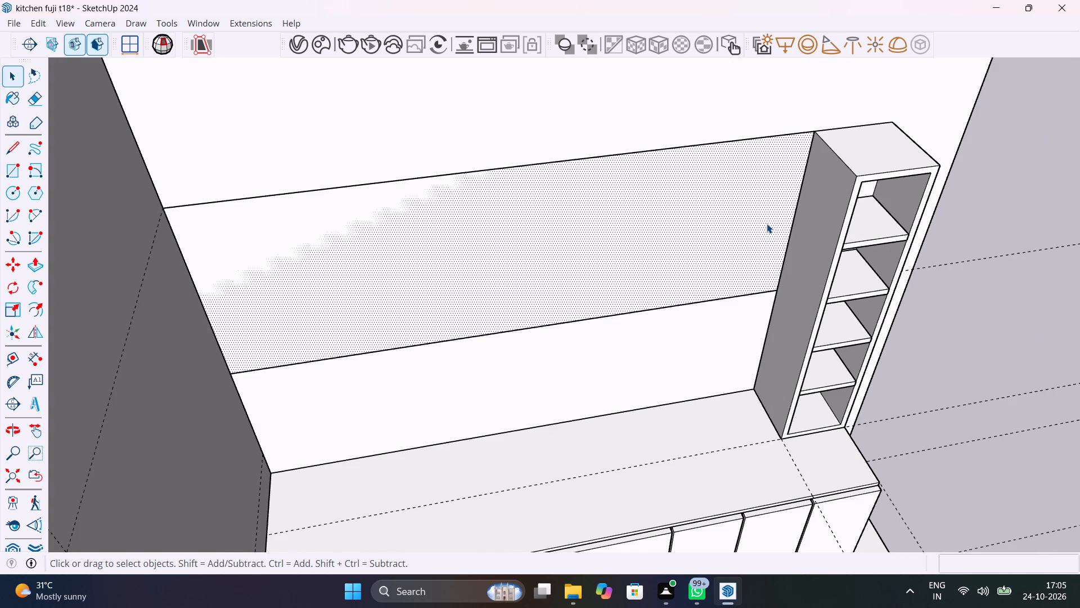
key("p")
left_click(767, 223)
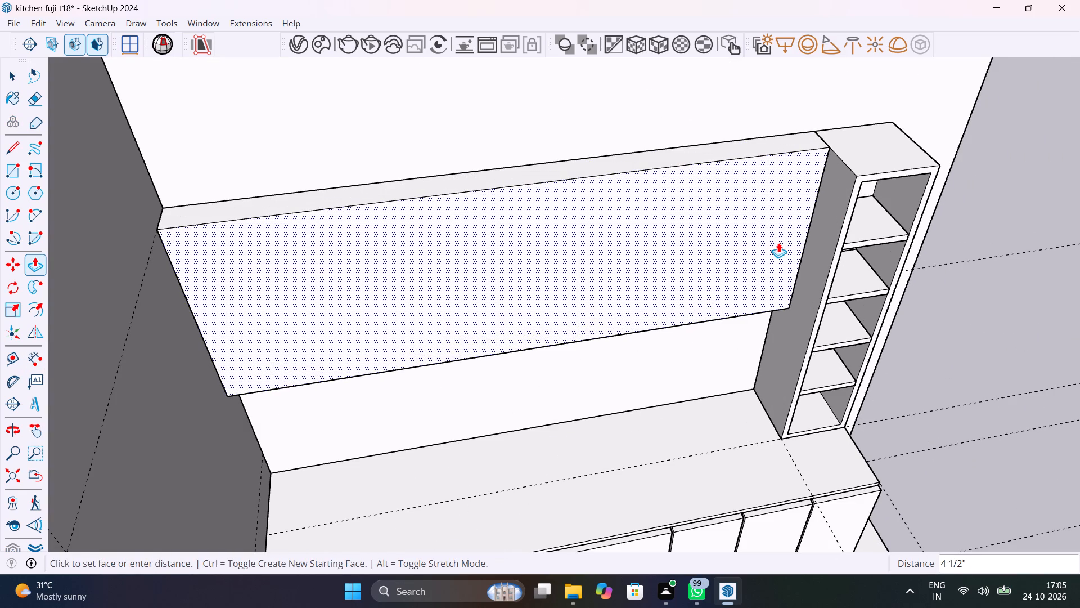
type("11\"")
key("Return")
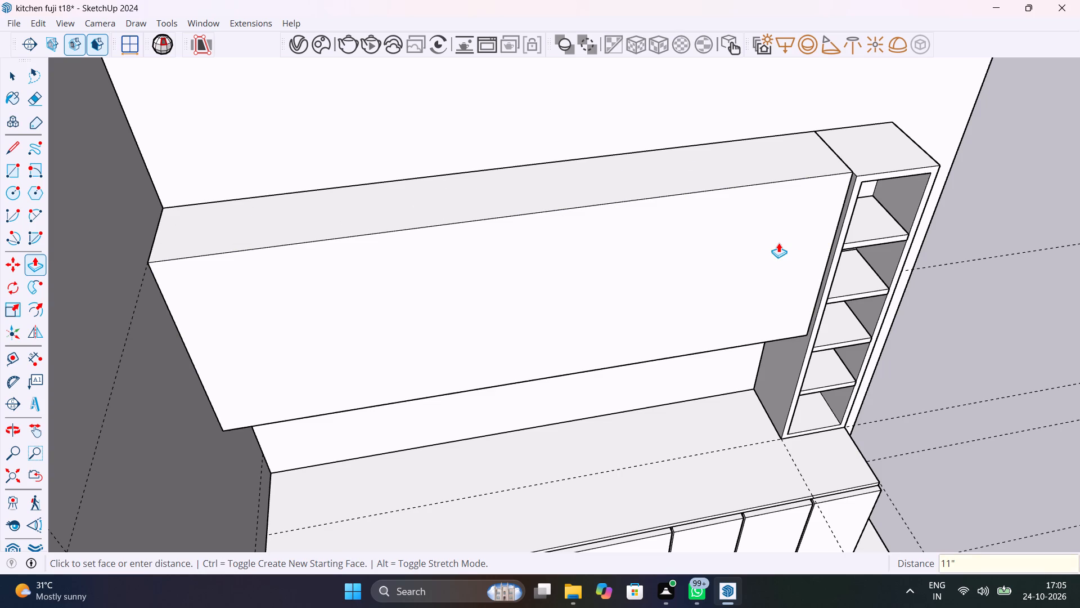
key("space")
Group the whole extruded wall cabinet box.
scroll(781, 251, "down", 2)
middle_click_drag(772, 247, 704, 213)
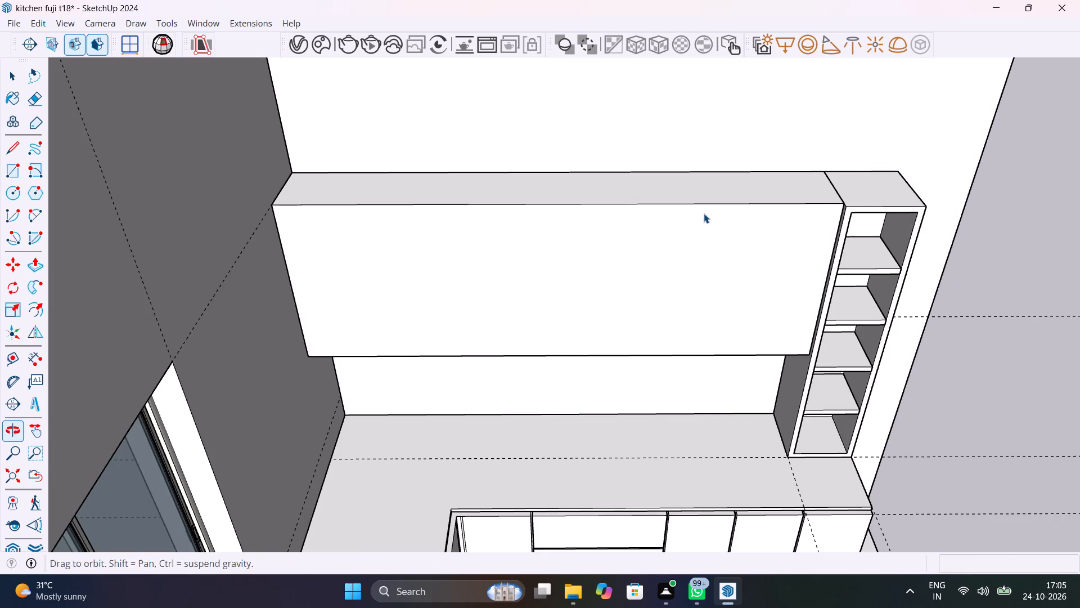
triple_click(679, 257)
right_click(679, 256)
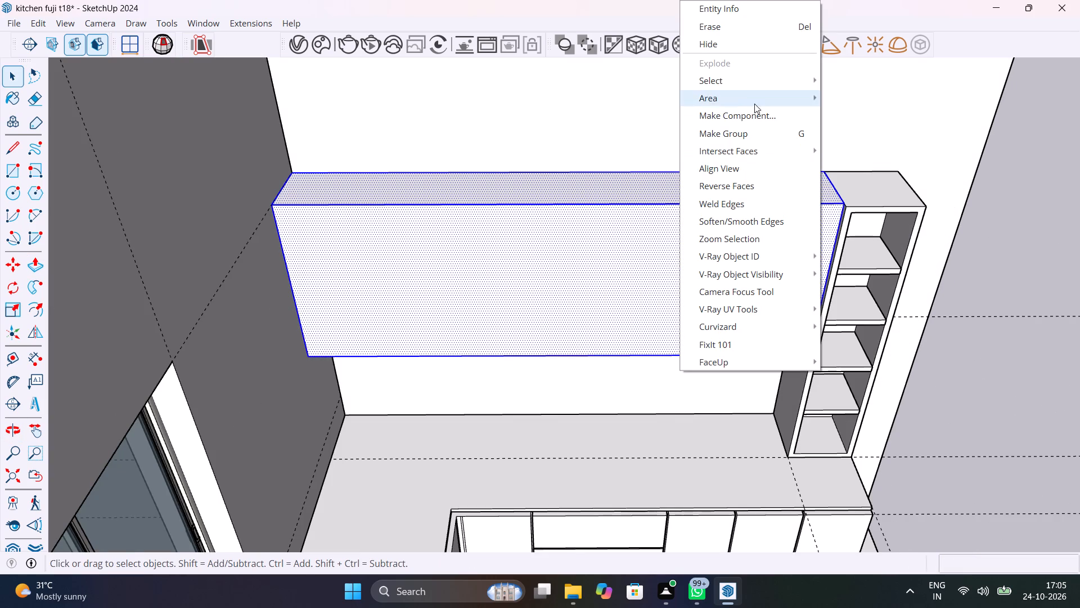
left_click(757, 133)
left_click(994, 183)
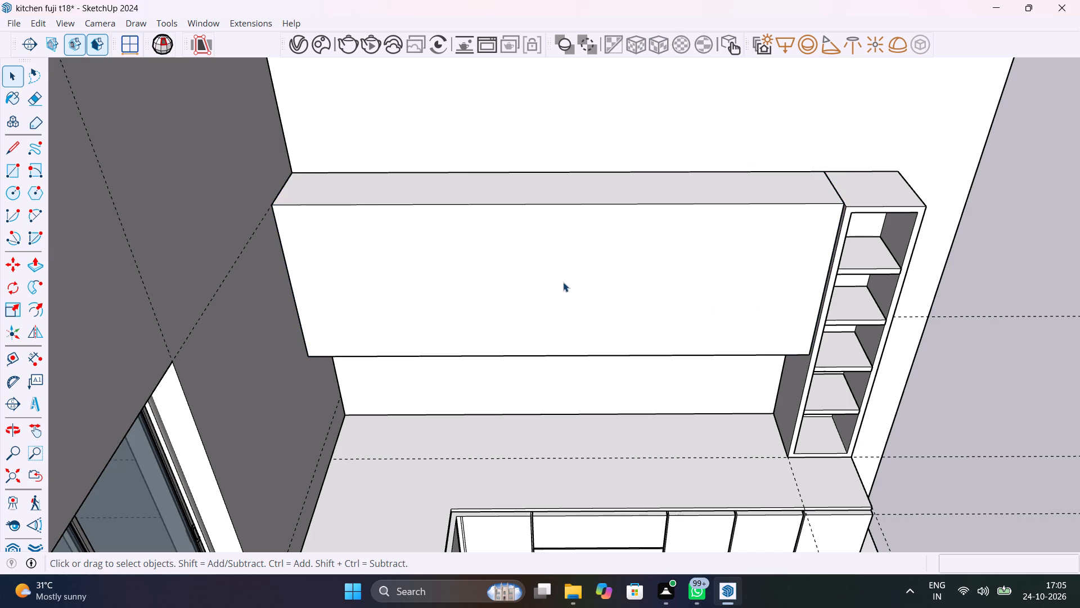
Draw a rectangle of about 7' 2 1/4" by 2' 5 3/16" over the cabinet group's front face and extrude it 1" outward.
key("r")
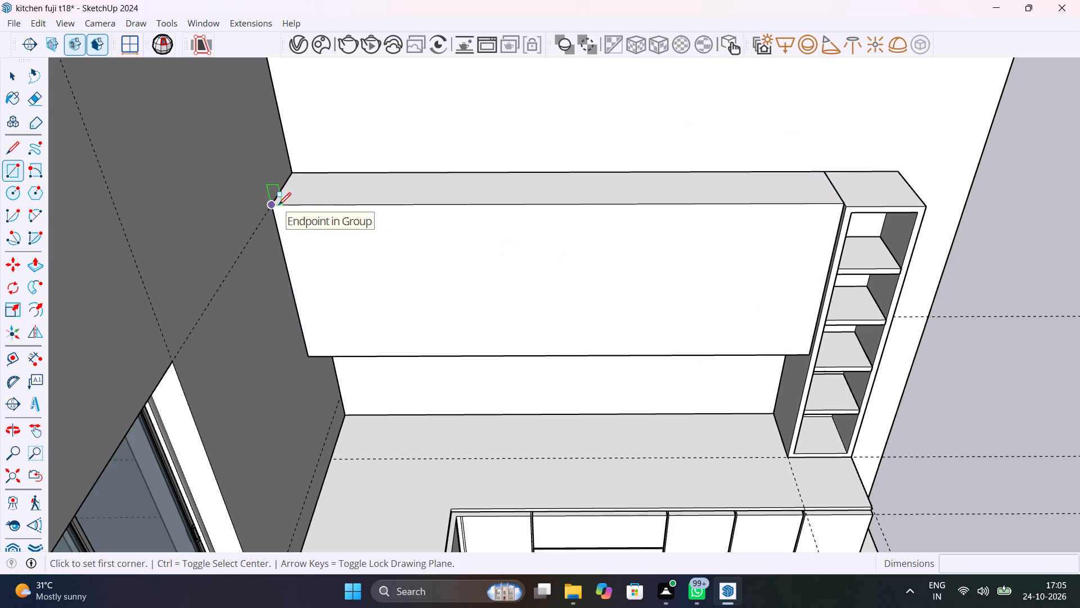
left_click(278, 204)
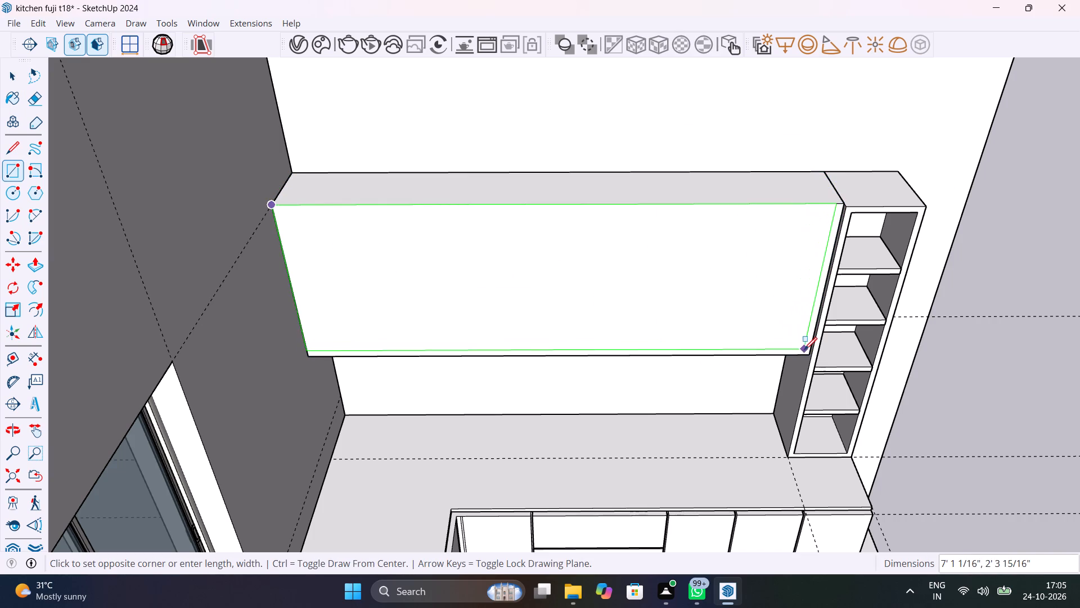
left_click(808, 352)
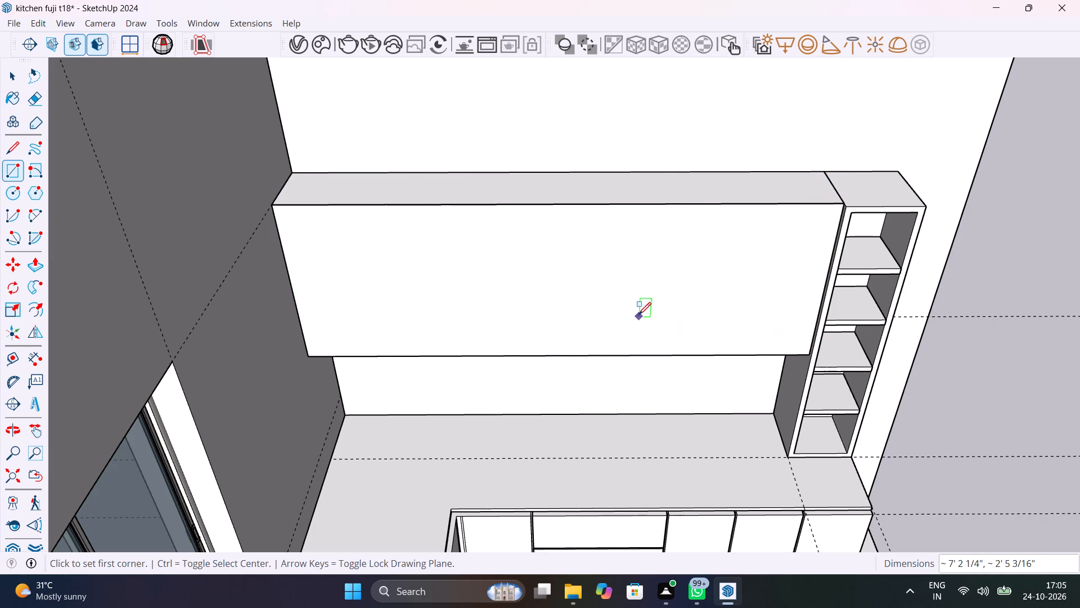
middle_click_drag(638, 315, 775, 374)
scroll(642, 257, "up", 5)
key("p")
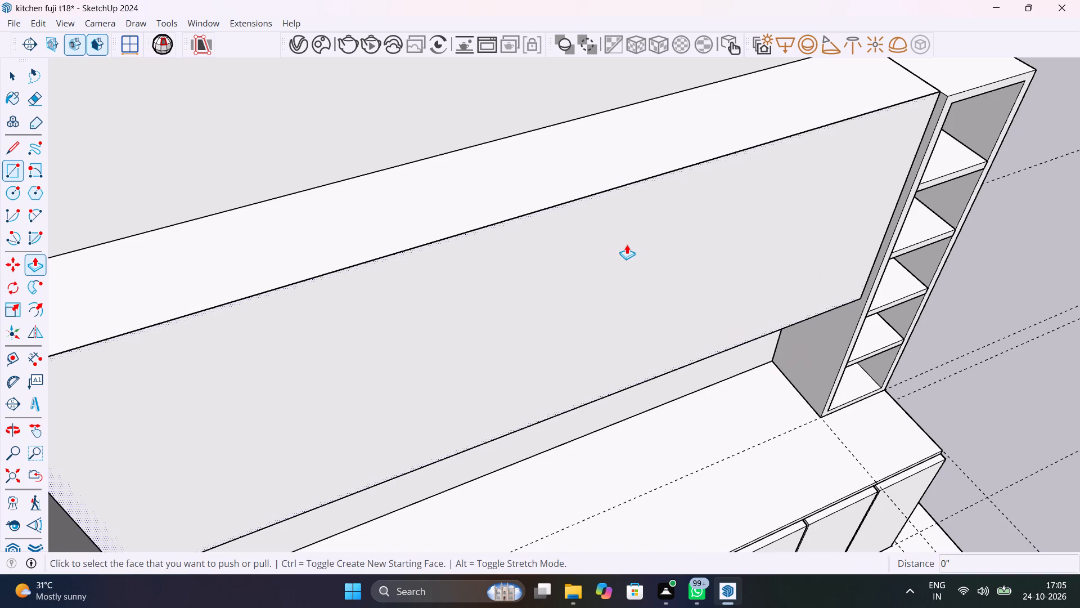
left_click(627, 244)
type("1\"")
key("Return")
key("space")
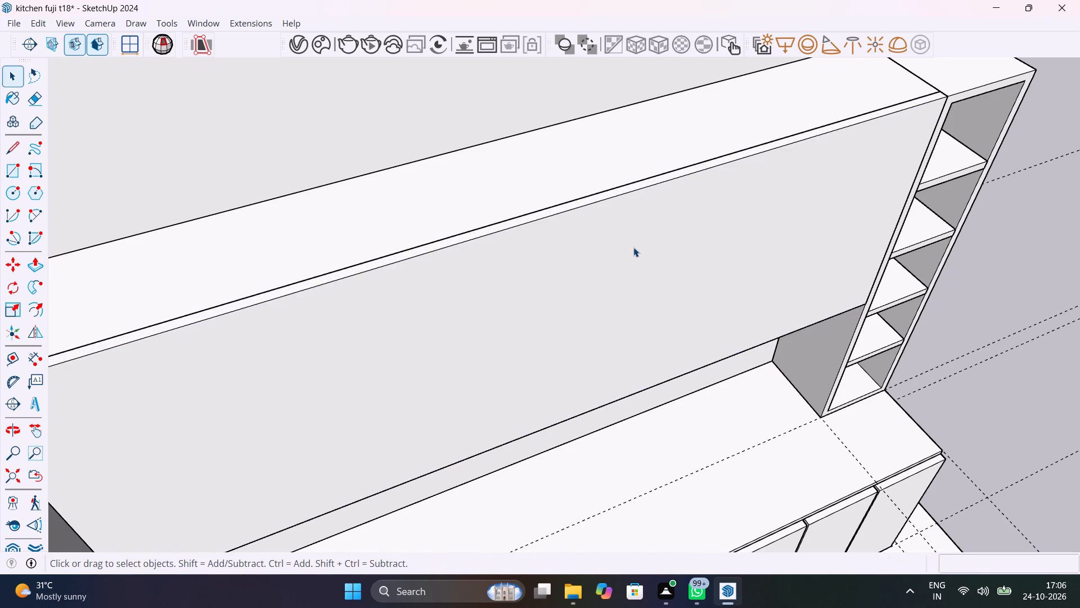
Make the 1" thick front panel a separate group.
scroll(633, 247, "down", 10)
middle_click_drag(546, 168, 480, 138)
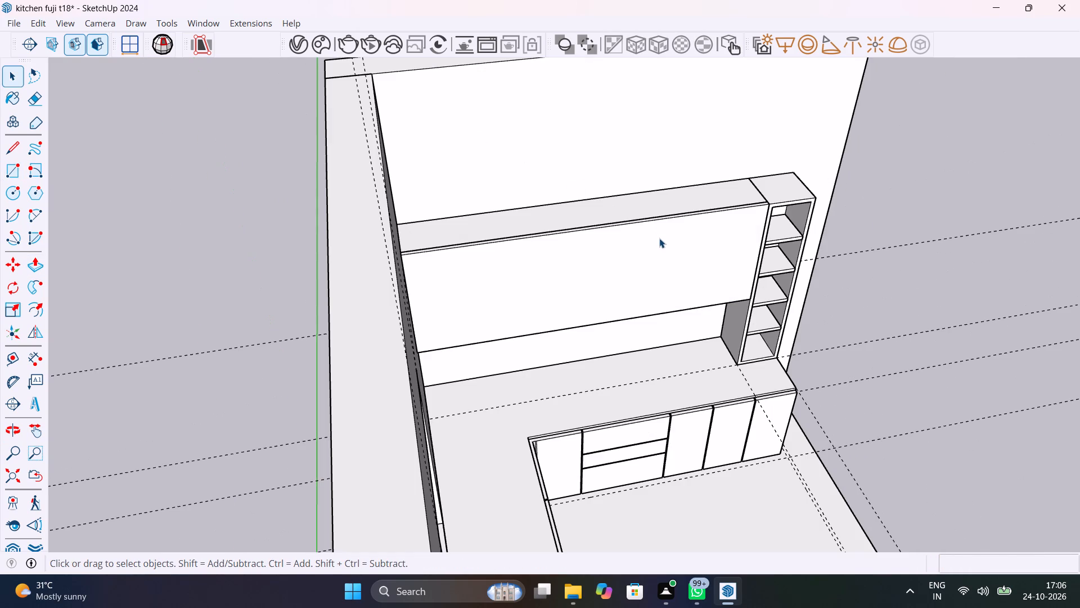
triple_click(659, 238)
right_click(659, 238)
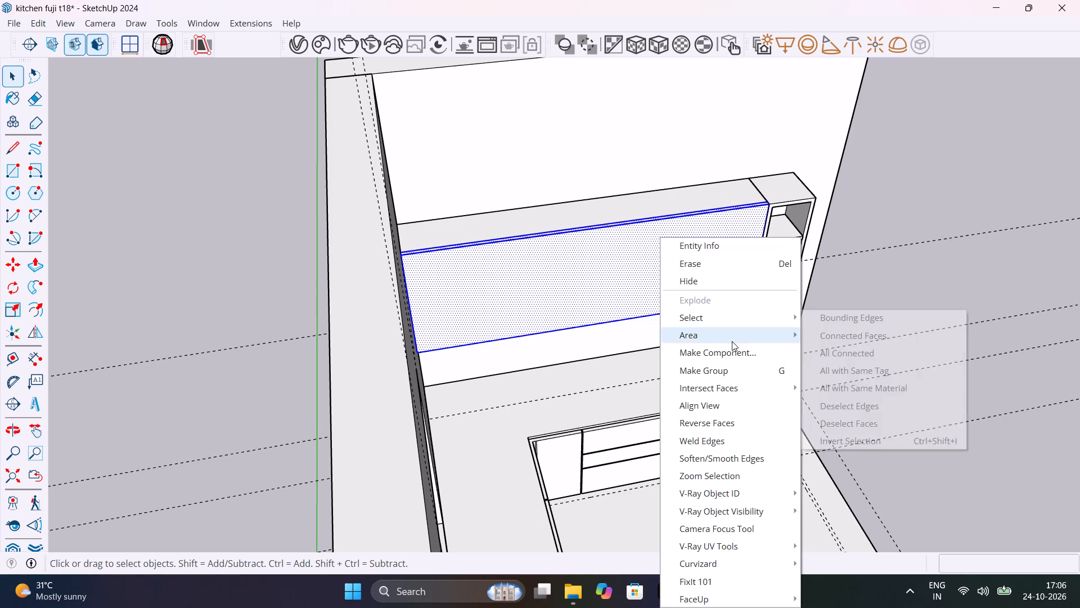
left_click(738, 366)
left_click(883, 220)
Place a vertical guide on the front panel about 1' 10 11/16" from its edge beside the tall shelf cabinet.
scroll(773, 225, "up", 10)
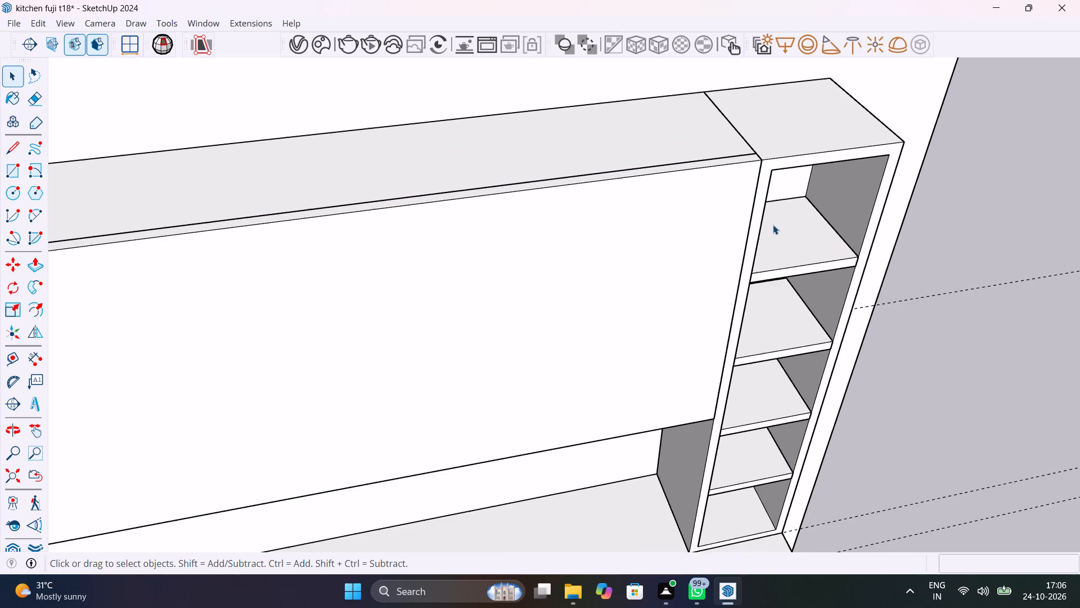
middle_click_drag(746, 303, 673, 341)
key("t")
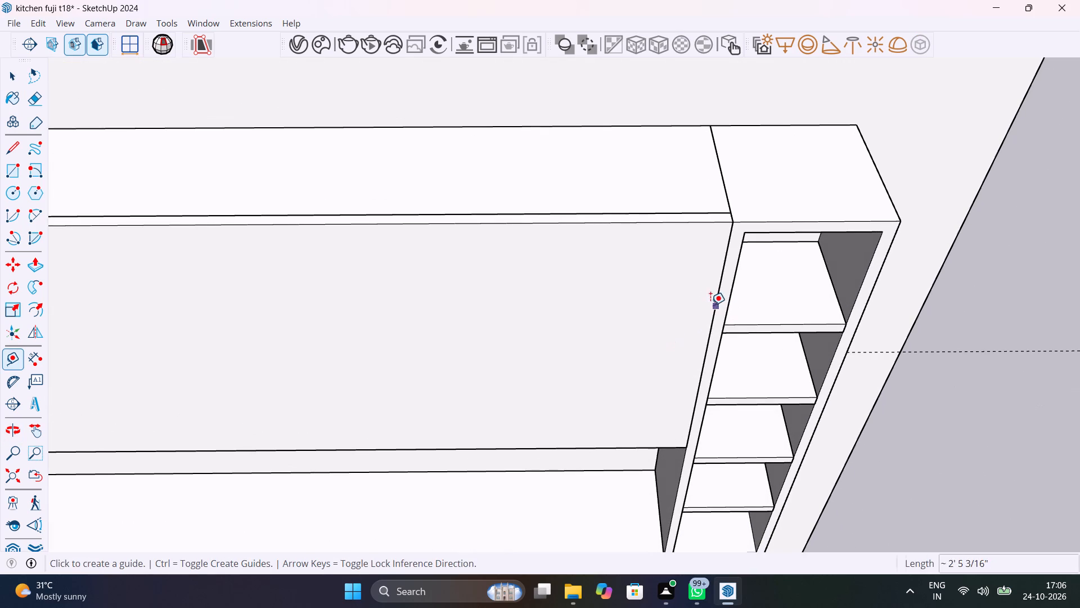
key("Escape")
key("t")
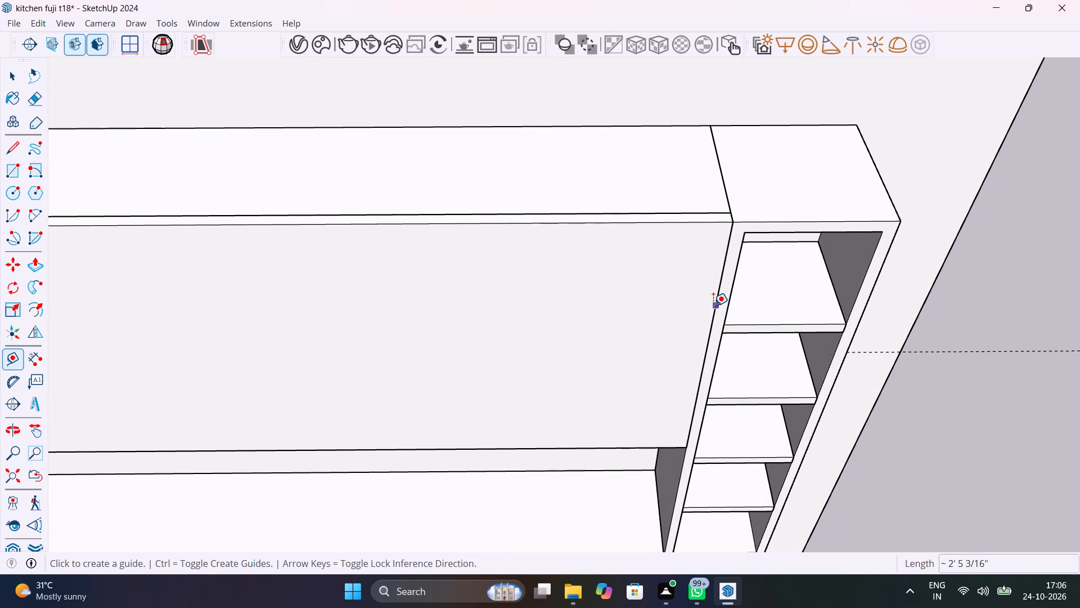
left_click(713, 306)
scroll(559, 302, "down", 7)
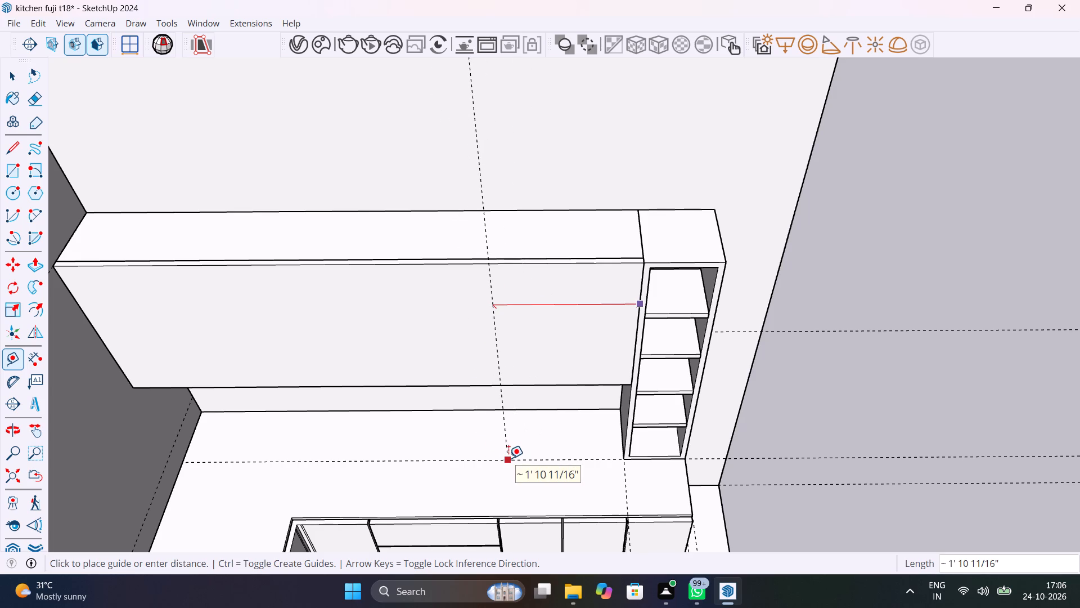
left_click(508, 458)
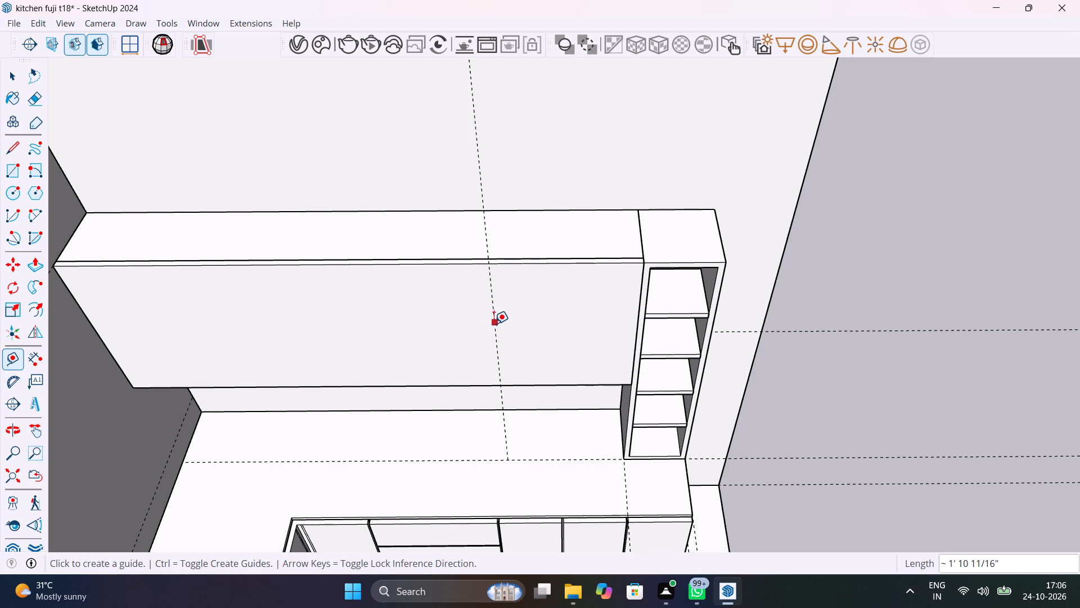
Place a second vertical guide 2' from the first, on the side away from the tall shelf cabinet.
left_click(494, 323)
type("2'")
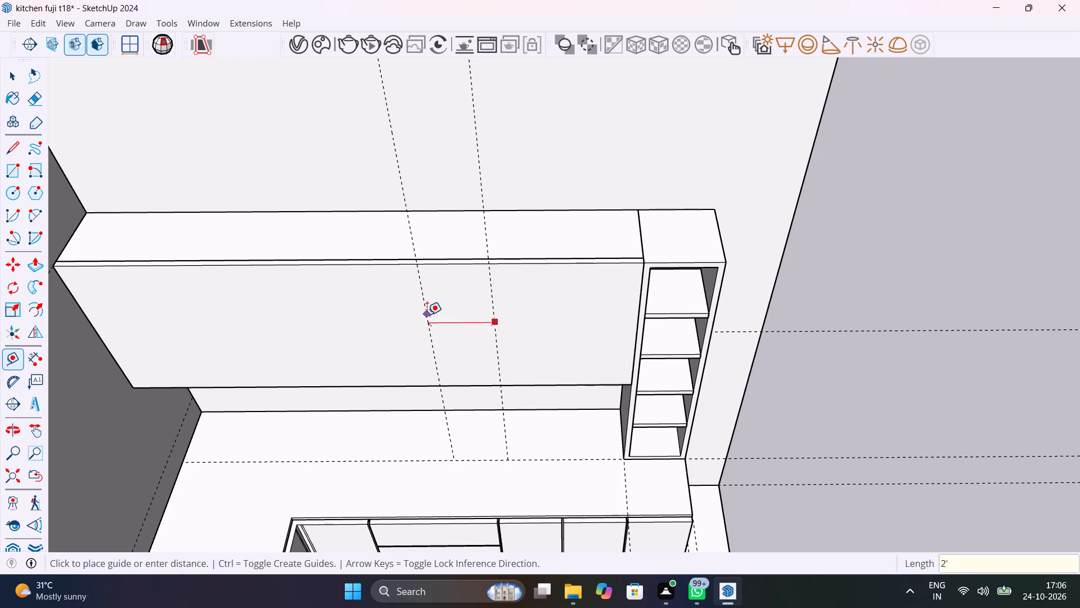
key("Return")
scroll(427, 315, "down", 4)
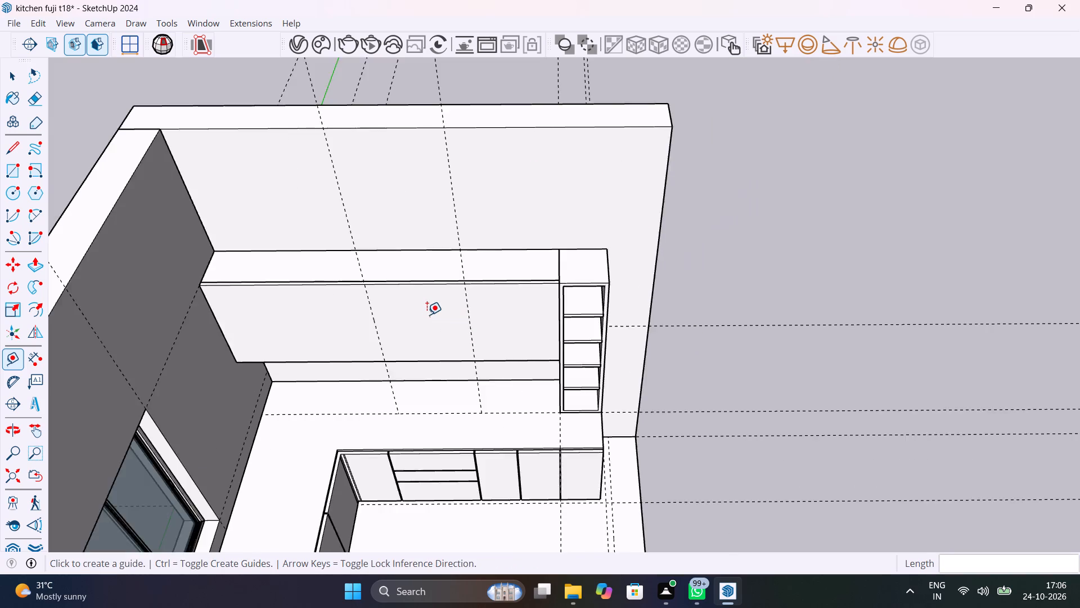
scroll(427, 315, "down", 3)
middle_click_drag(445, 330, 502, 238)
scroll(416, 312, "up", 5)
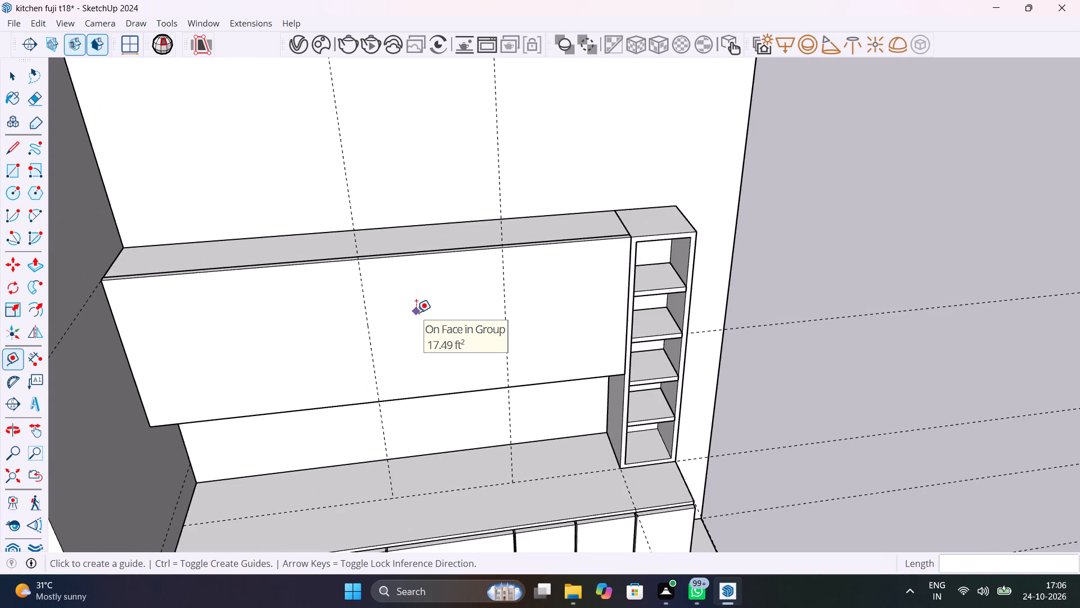
Add a vertical guide 8 mm from the guide nearest the tall shelf cabinet, on its shelf-cabinet side.
scroll(416, 312, "up", 4)
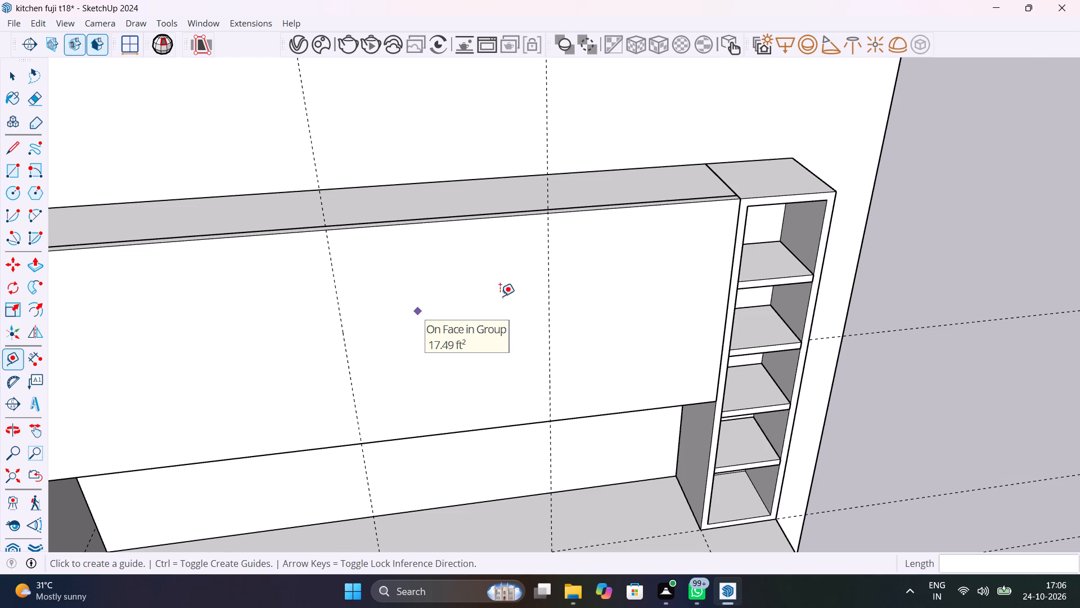
scroll(547, 279, "up", 7)
left_click(548, 278)
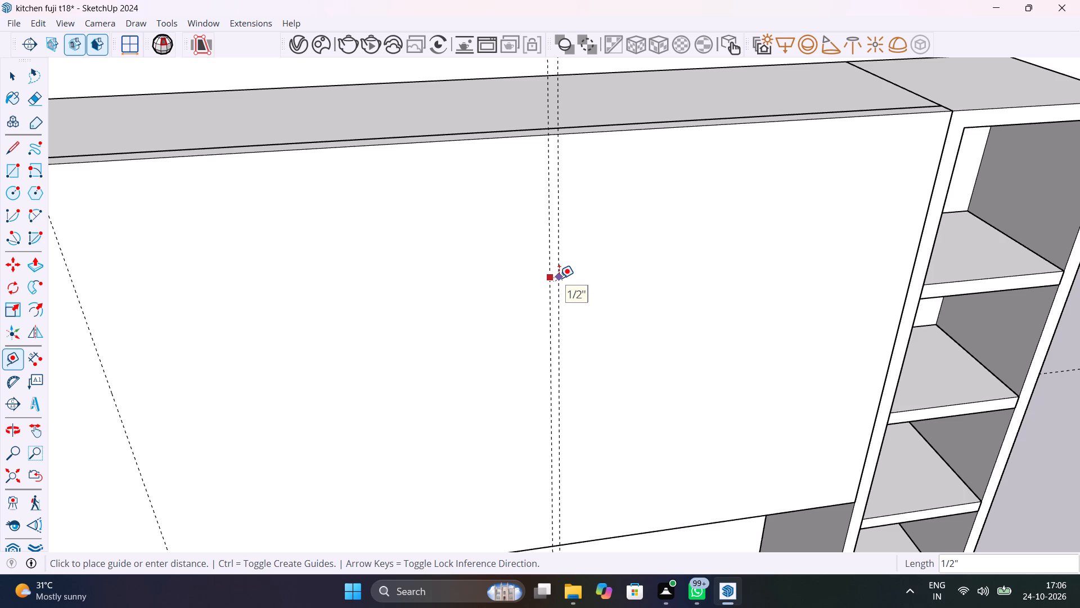
key("8")
type("mm")
key("Return")
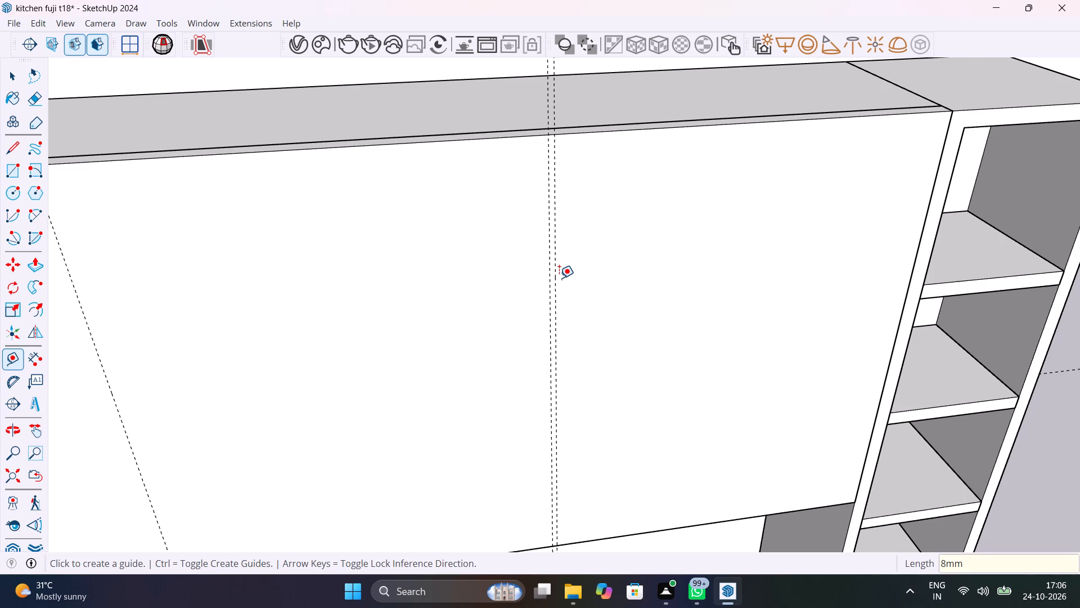
Add a vertical guide 8 mm from the guide farthest from the tall shelf cabinet, on the side away from that cabinet.
scroll(559, 278, "down", 5)
scroll(260, 309, "up", 5)
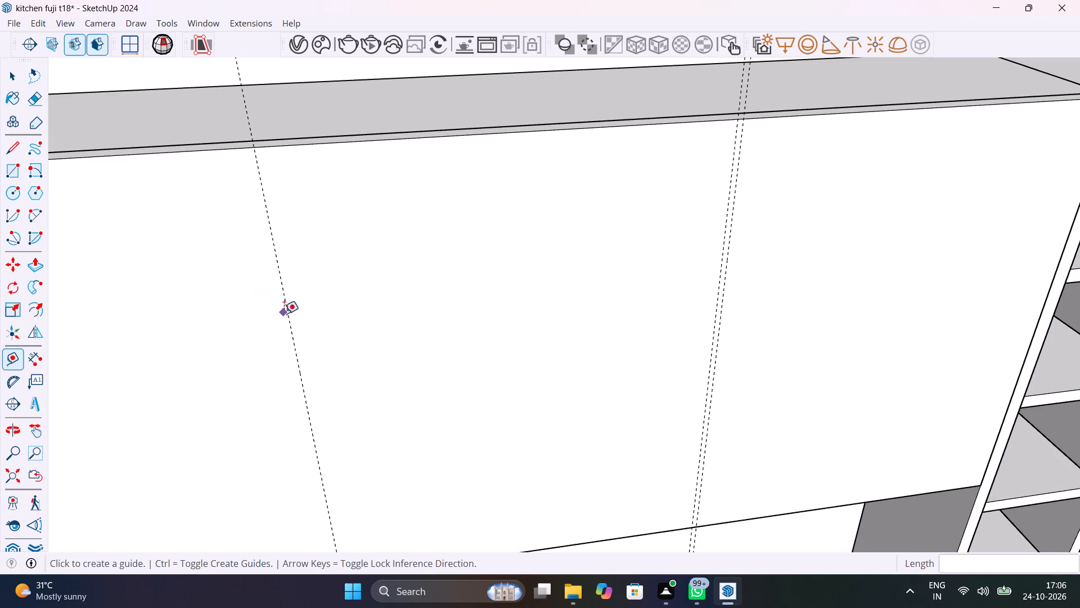
left_click(287, 314)
key("8")
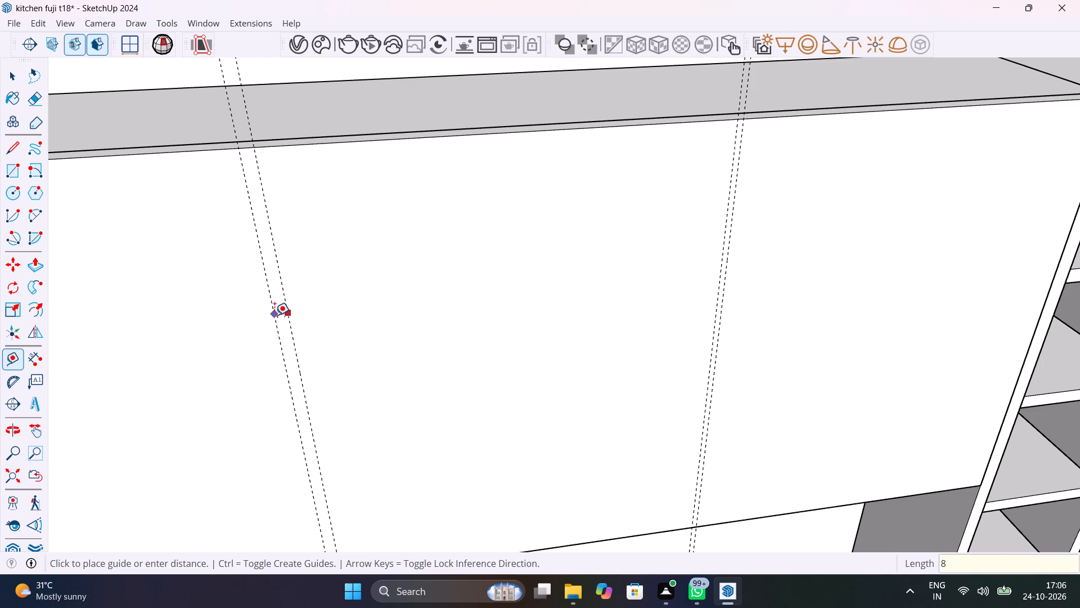
type("mm")
key("Return")
key("space")
Inside the front panel group, draw a full-height rectangle 2' wide between the two original vertical guides.
scroll(274, 315, "down", 5)
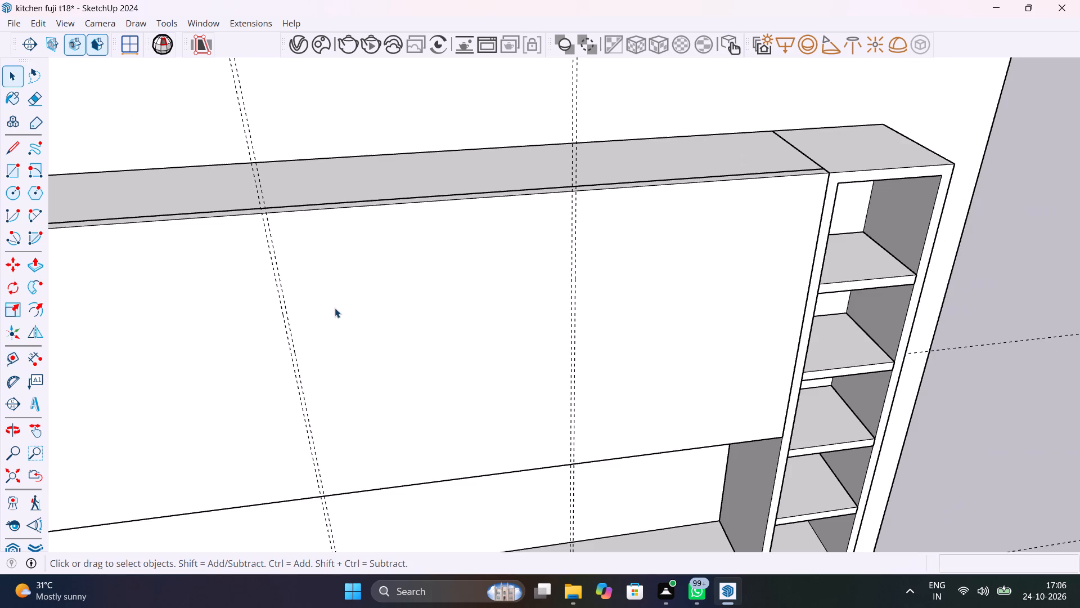
double_click(417, 314)
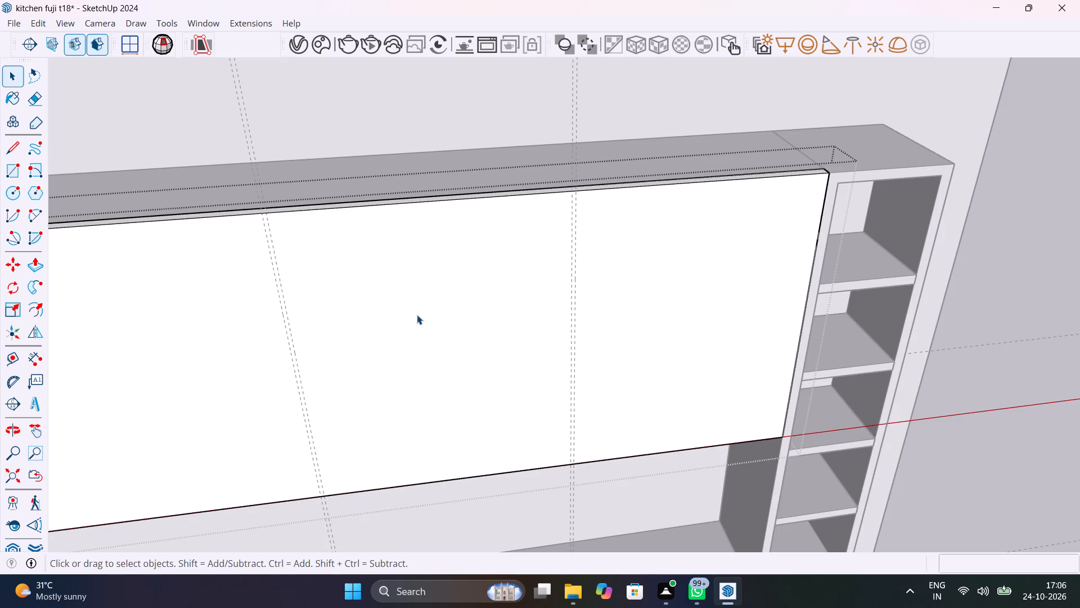
key("r")
left_click(267, 214)
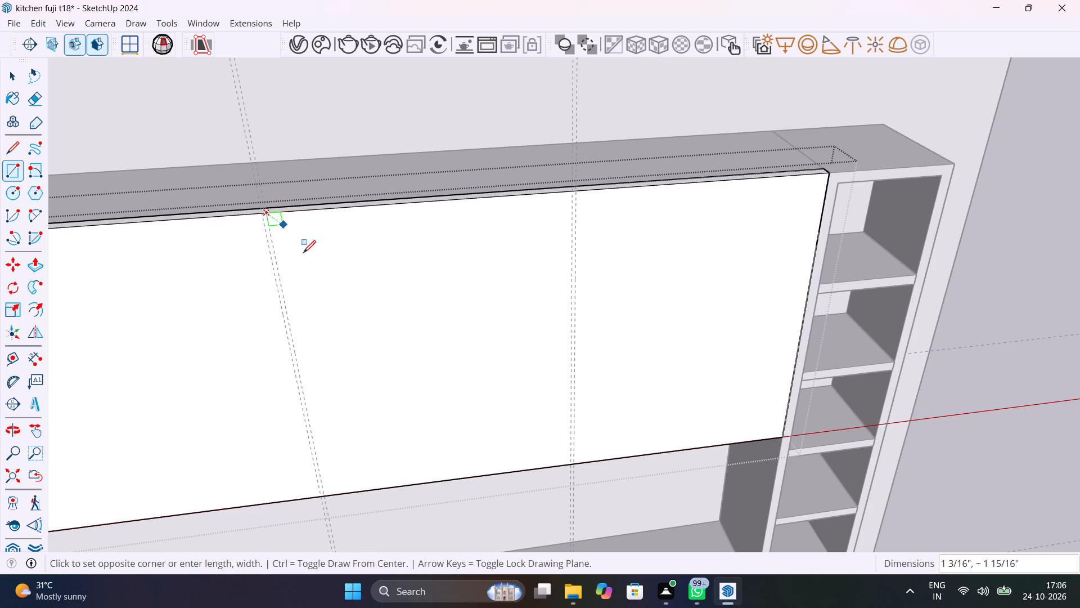
scroll(572, 462, "up", 4)
left_click(570, 467)
scroll(431, 407, "down", 8)
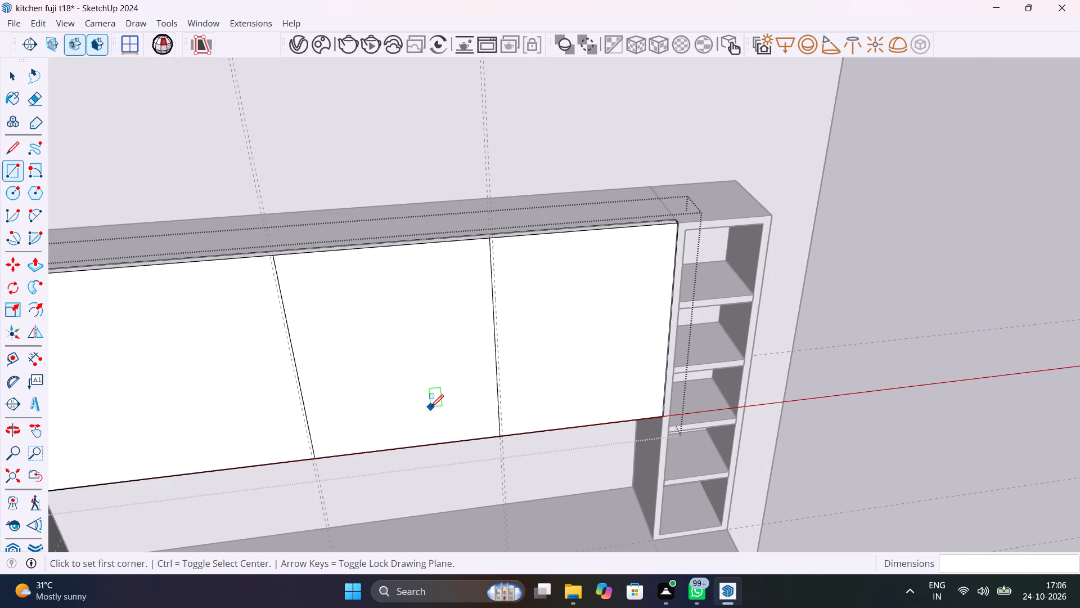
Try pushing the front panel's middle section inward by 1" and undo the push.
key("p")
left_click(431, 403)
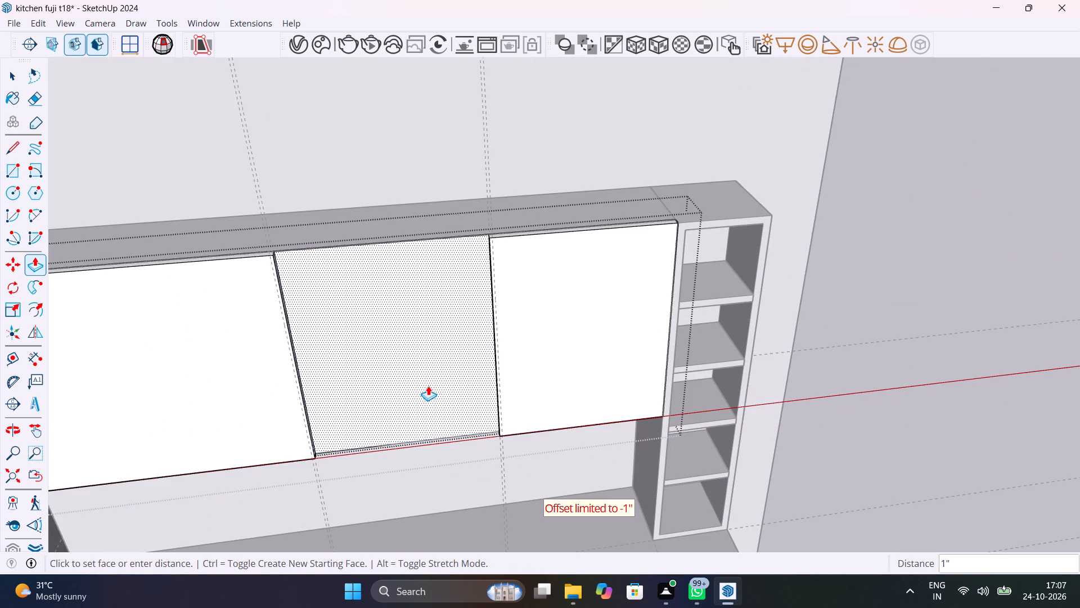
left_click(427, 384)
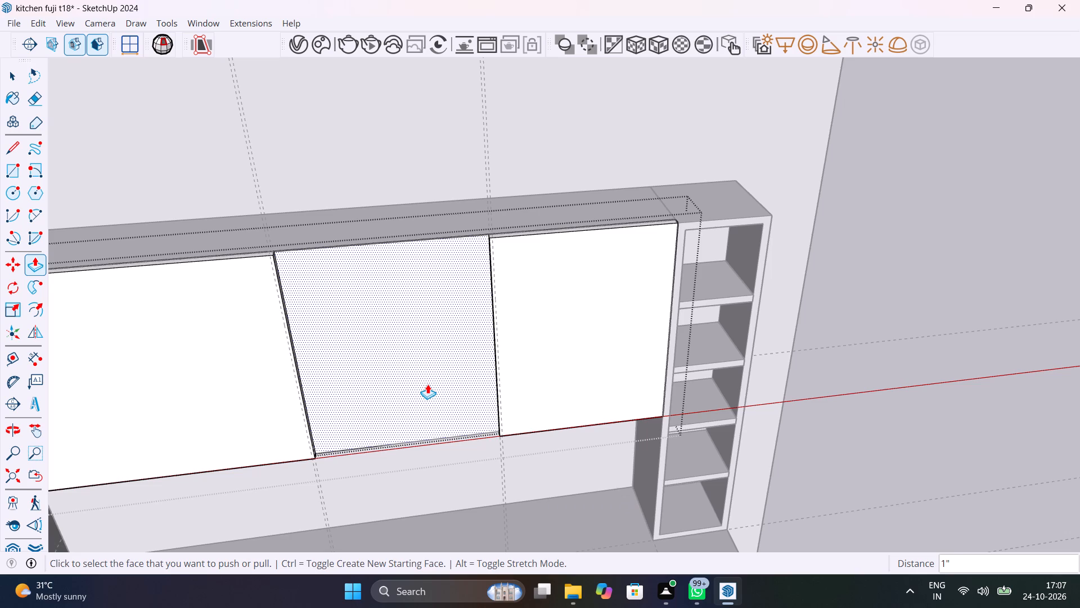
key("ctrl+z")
Push the front panel's middle section inward by 1" and close the group.
left_click(429, 385)
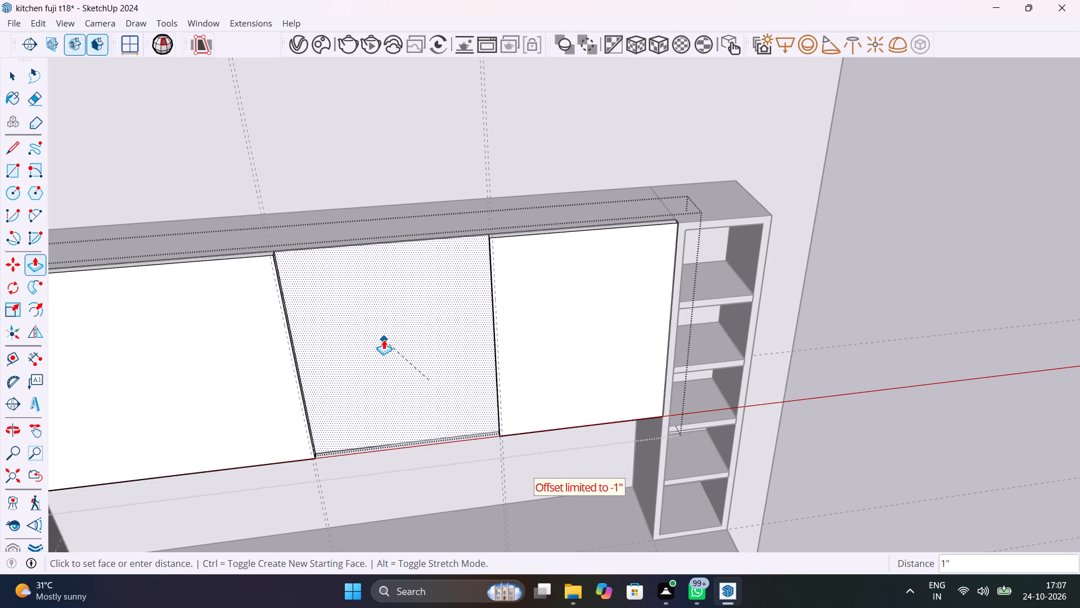
left_click(336, 271)
scroll(402, 364, "down", 5)
key("space")
left_click(844, 291)
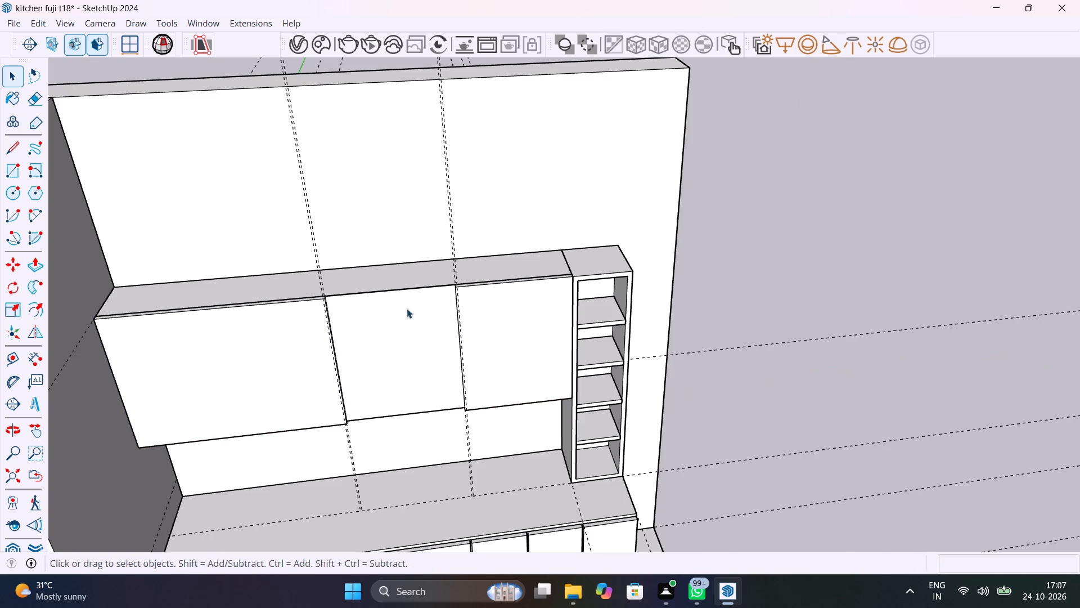
Place a vertical guide along the recess's back edge farthest from the tall shelf cabinet, 2' from its opposite back edge.
scroll(354, 313, "up", 11)
middle_click_drag(393, 339, 326, 404)
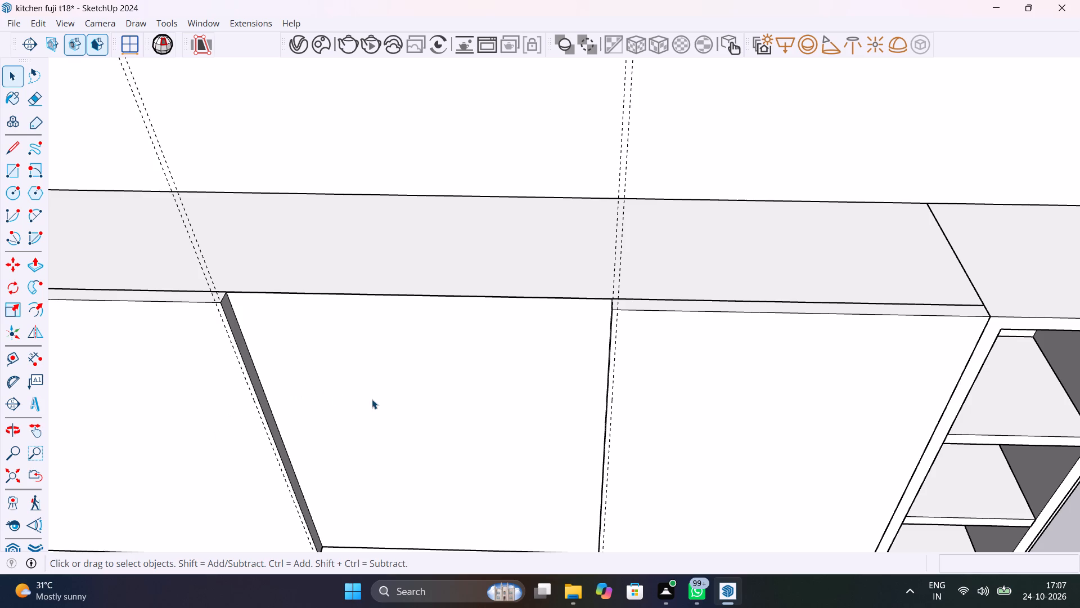
middle_click_drag(404, 405, 448, 352)
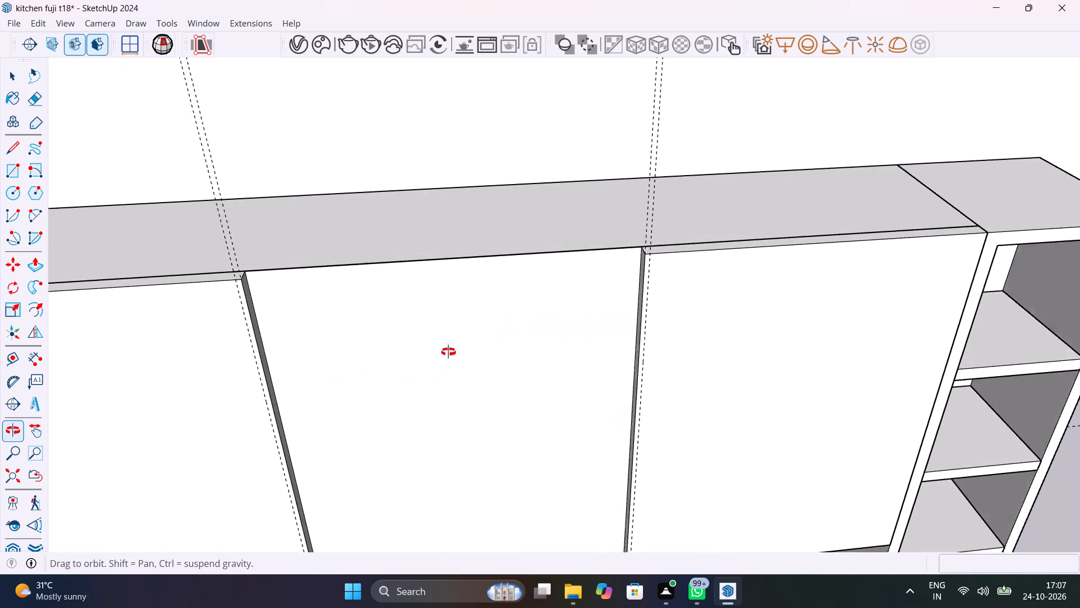
middle_click_drag(448, 352, 447, 358)
key("t")
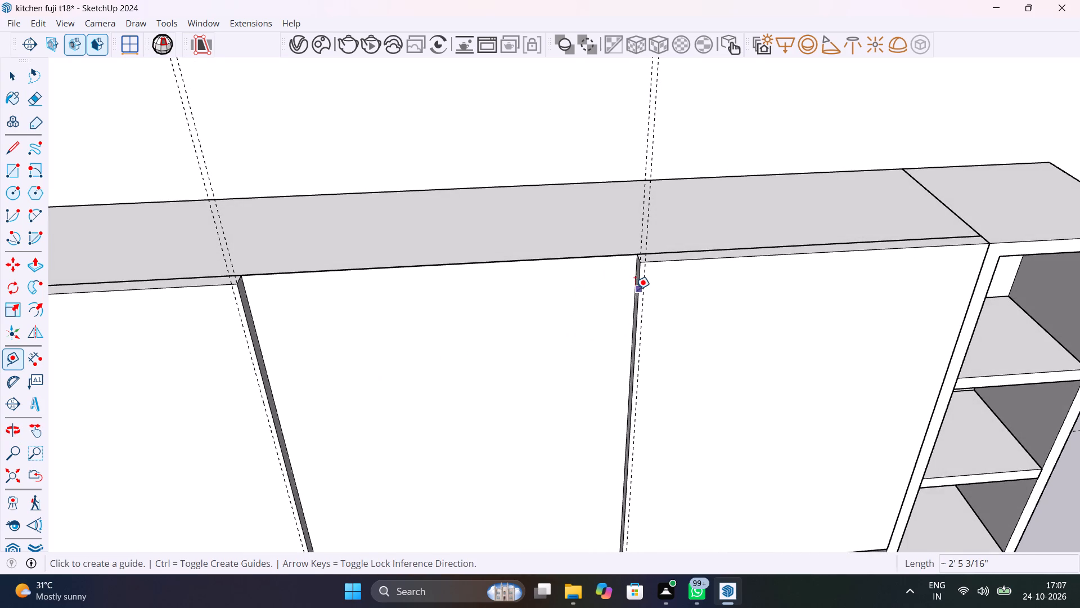
scroll(633, 288, "up", 9)
left_click(639, 279)
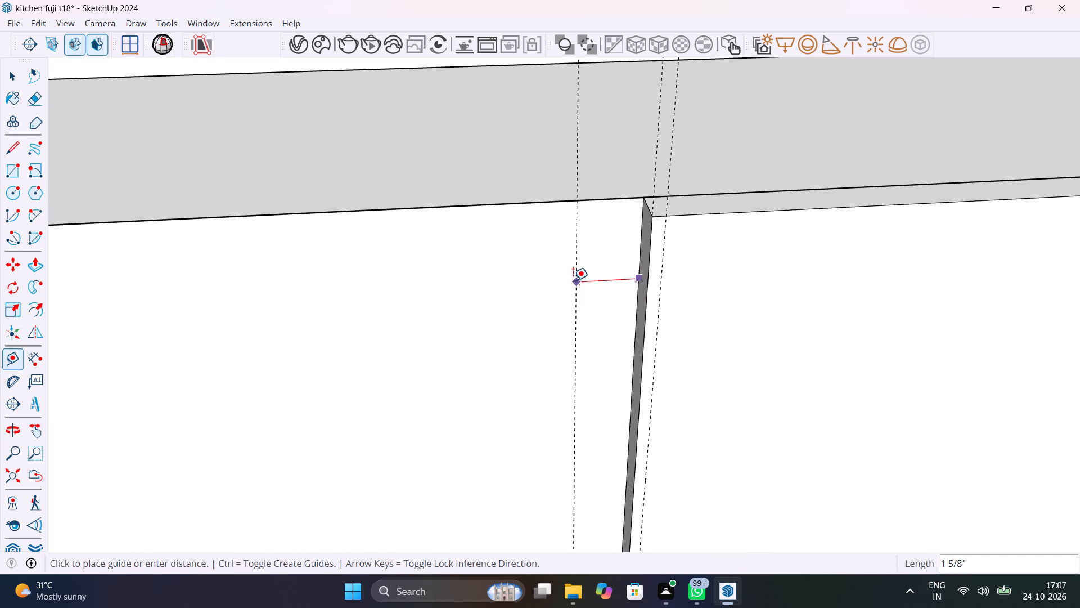
scroll(573, 280, "down", 11)
scroll(259, 278, "up", 3)
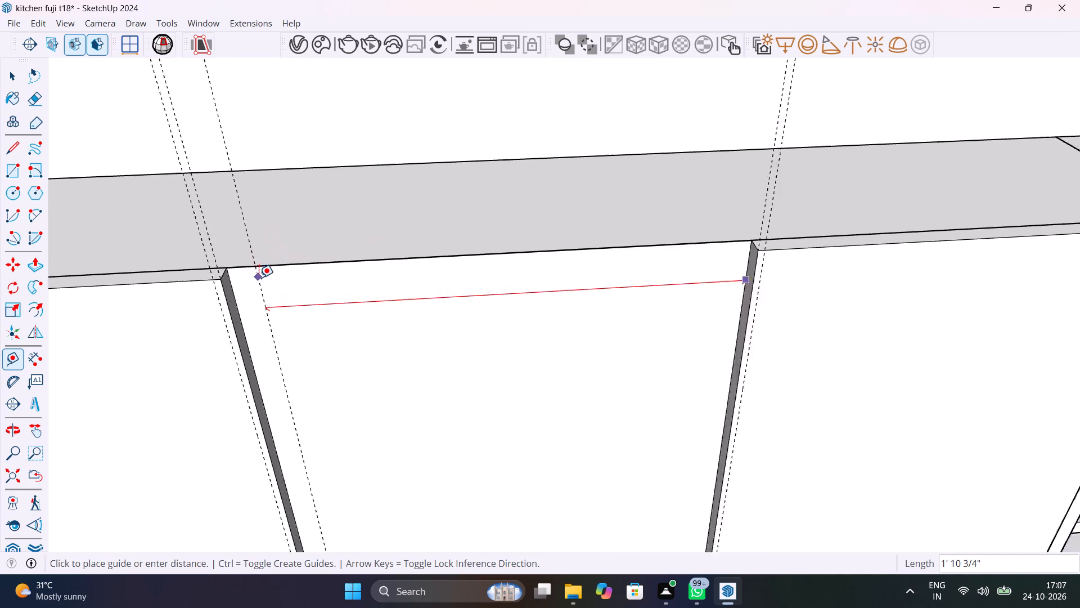
scroll(259, 278, "up", 17)
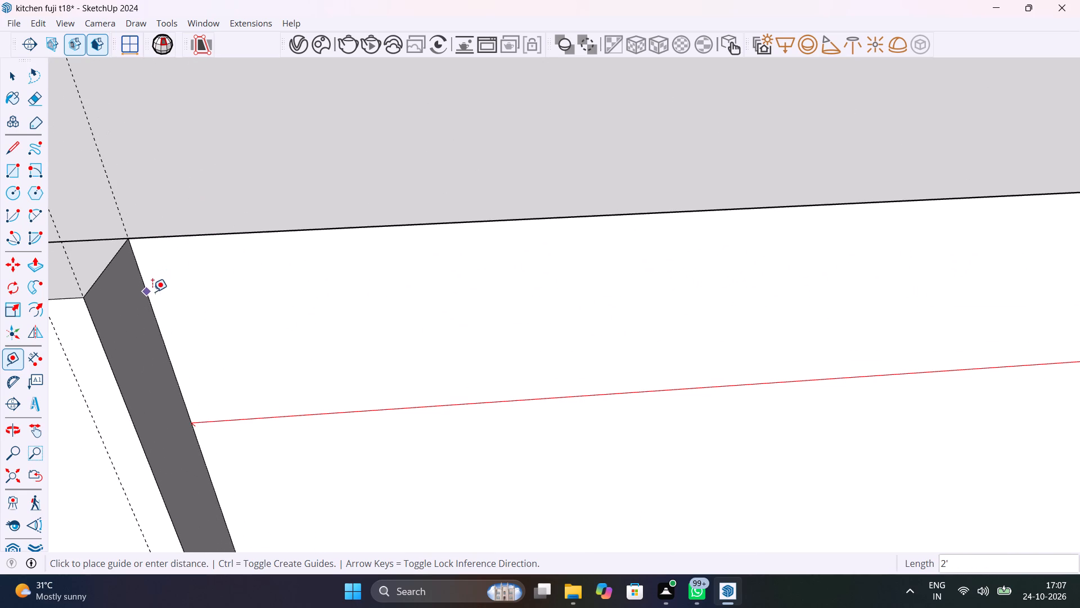
left_click(134, 244)
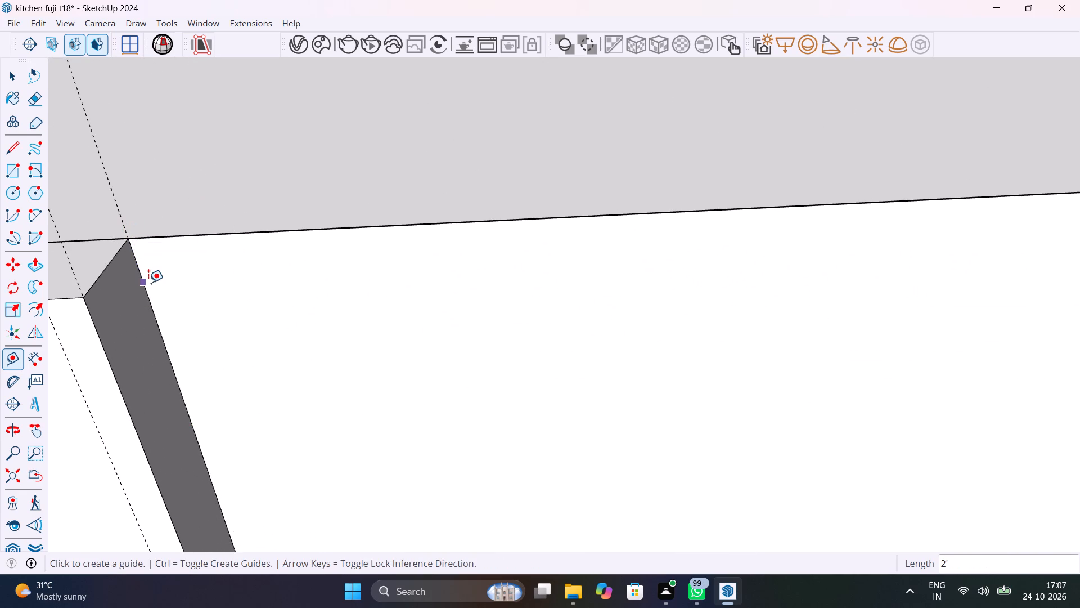
Place a vertical guide along the recess's back edge nearest the tall shelf cabinet, 2' from its opposite back edge.
left_click_drag(147, 285, 153, 286)
scroll(314, 289, "down", 13)
middle_click_drag(618, 342, 847, 313)
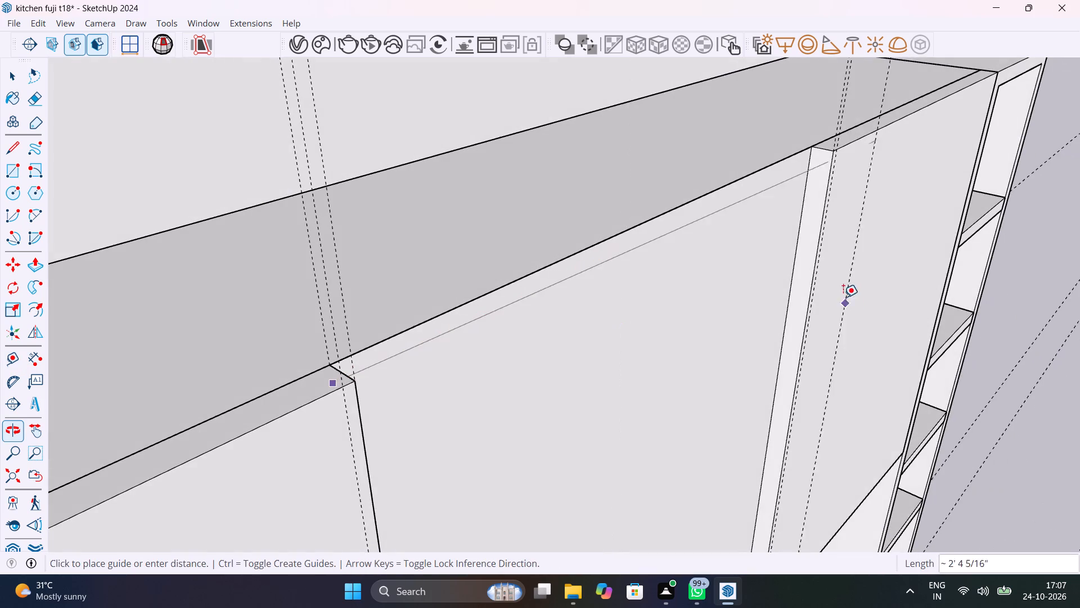
scroll(808, 221, "up", 11)
left_click(788, 216)
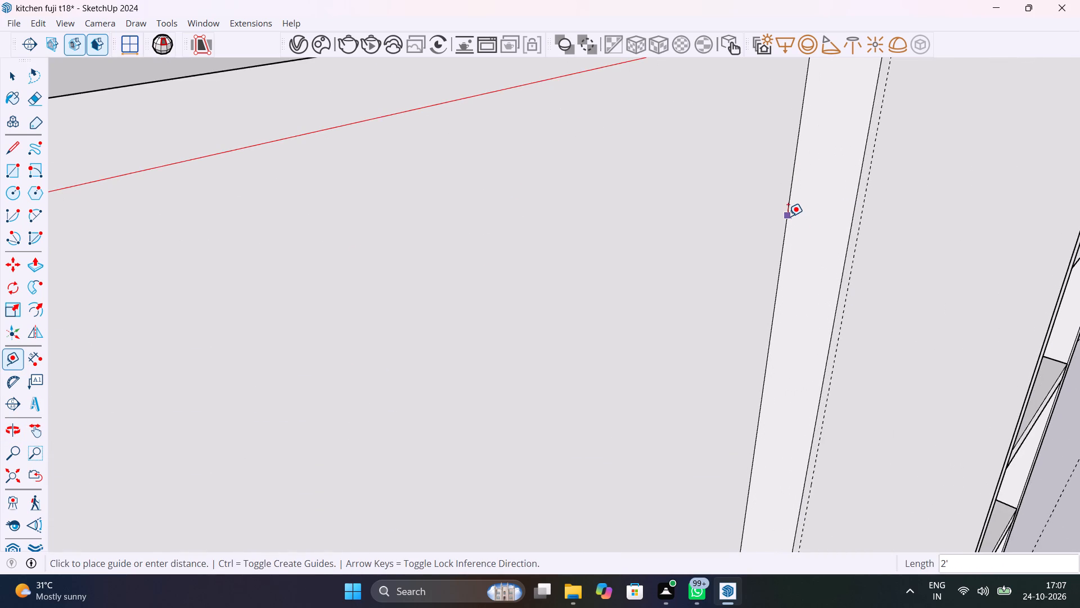
scroll(762, 284, "down", 16)
key("space")
Hide the front panel group of the wall cabinet.
scroll(763, 285, "down", 6)
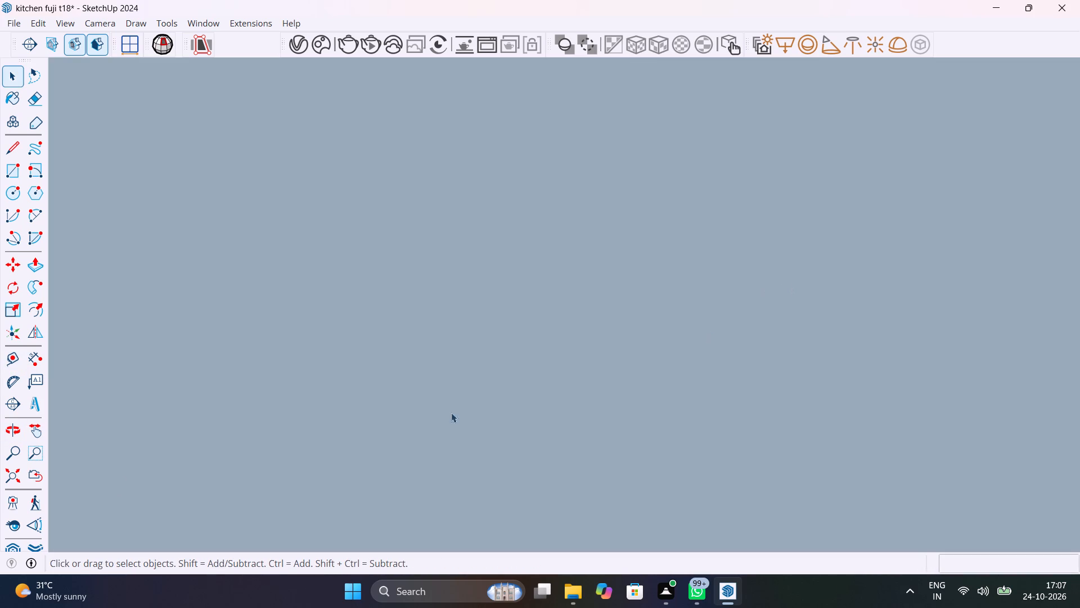
left_click(11, 468)
middle_click_drag(526, 355, 135, 360)
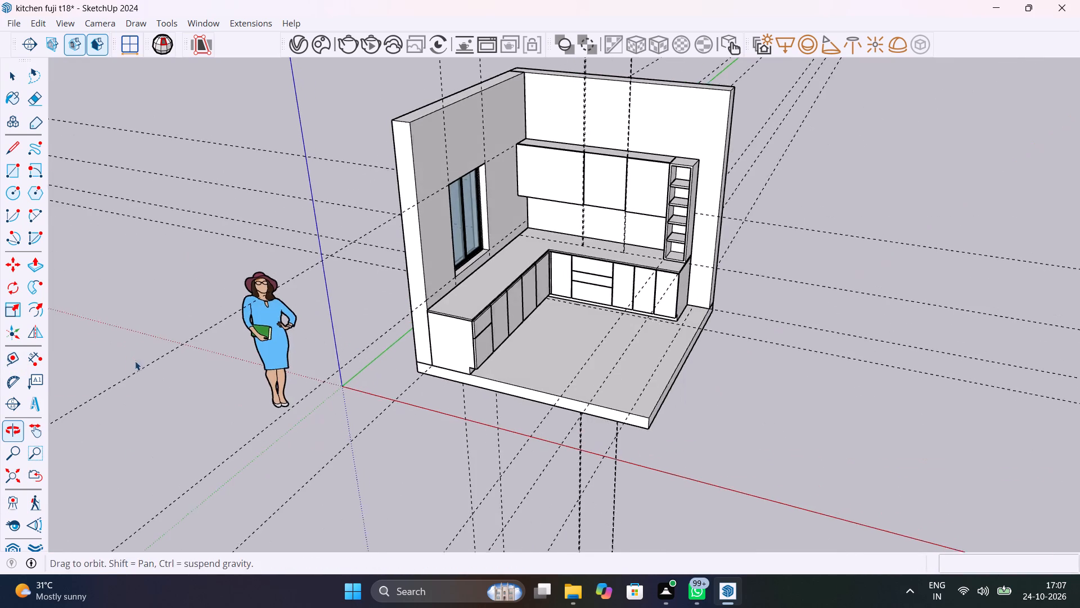
scroll(659, 195, "up", 11)
middle_click_drag(583, 252, 686, 292)
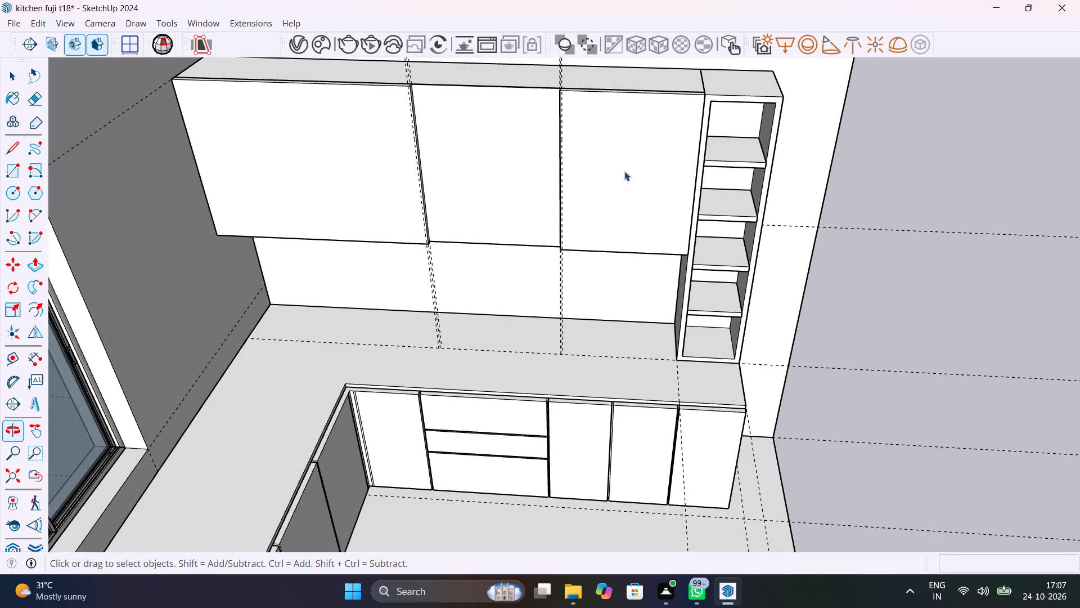
left_click(632, 146)
right_click(632, 146)
right_click(632, 146)
left_click(695, 196)
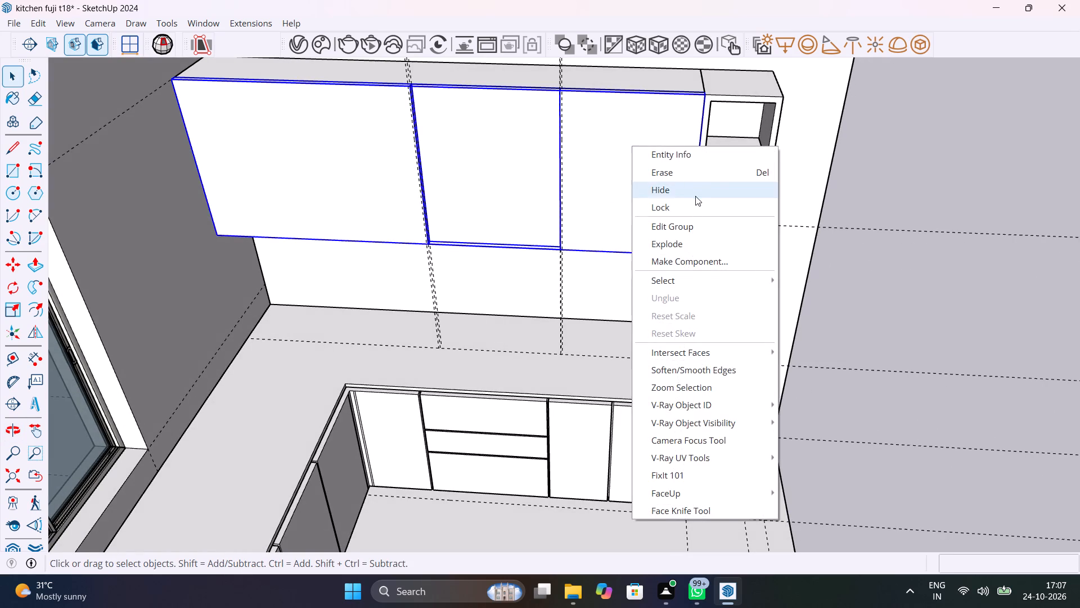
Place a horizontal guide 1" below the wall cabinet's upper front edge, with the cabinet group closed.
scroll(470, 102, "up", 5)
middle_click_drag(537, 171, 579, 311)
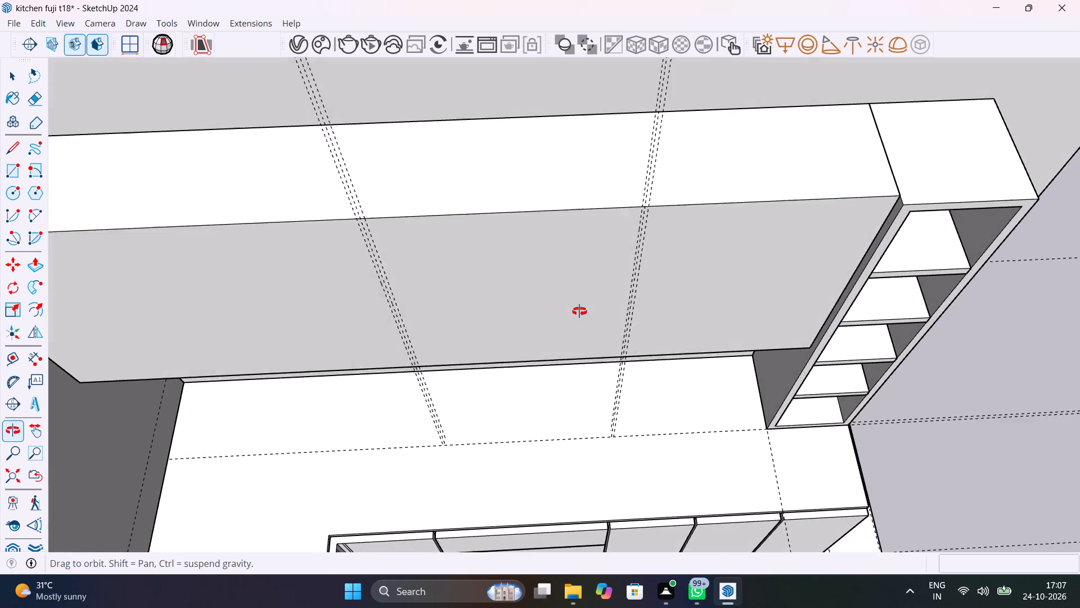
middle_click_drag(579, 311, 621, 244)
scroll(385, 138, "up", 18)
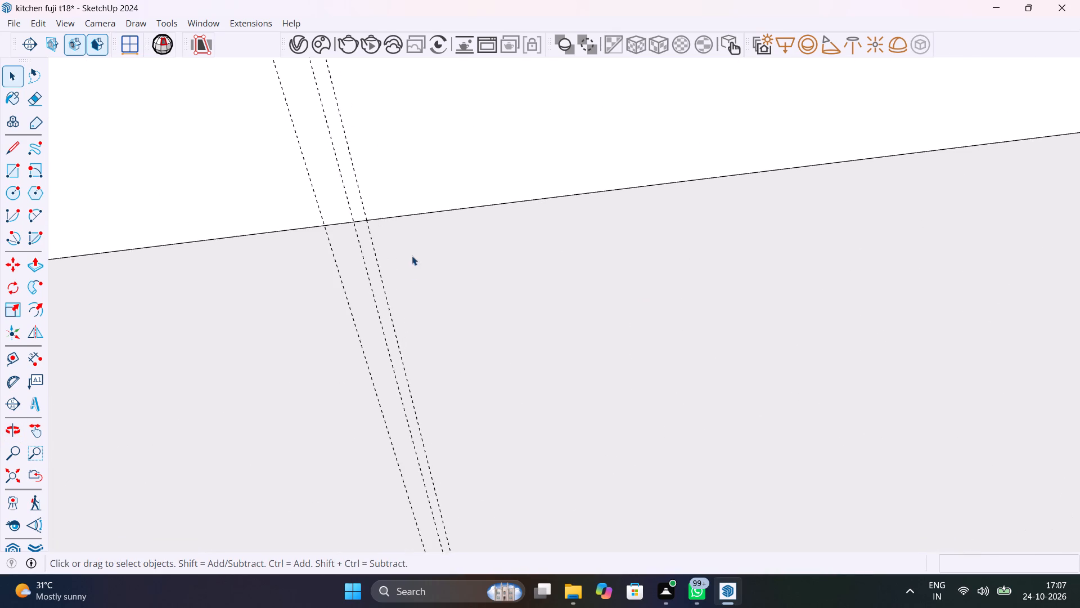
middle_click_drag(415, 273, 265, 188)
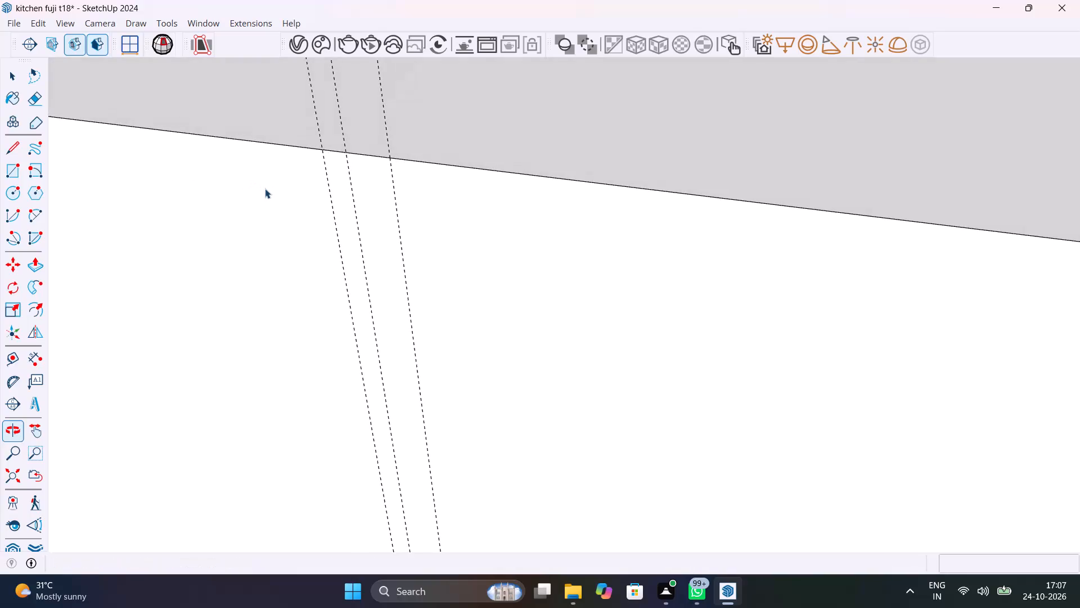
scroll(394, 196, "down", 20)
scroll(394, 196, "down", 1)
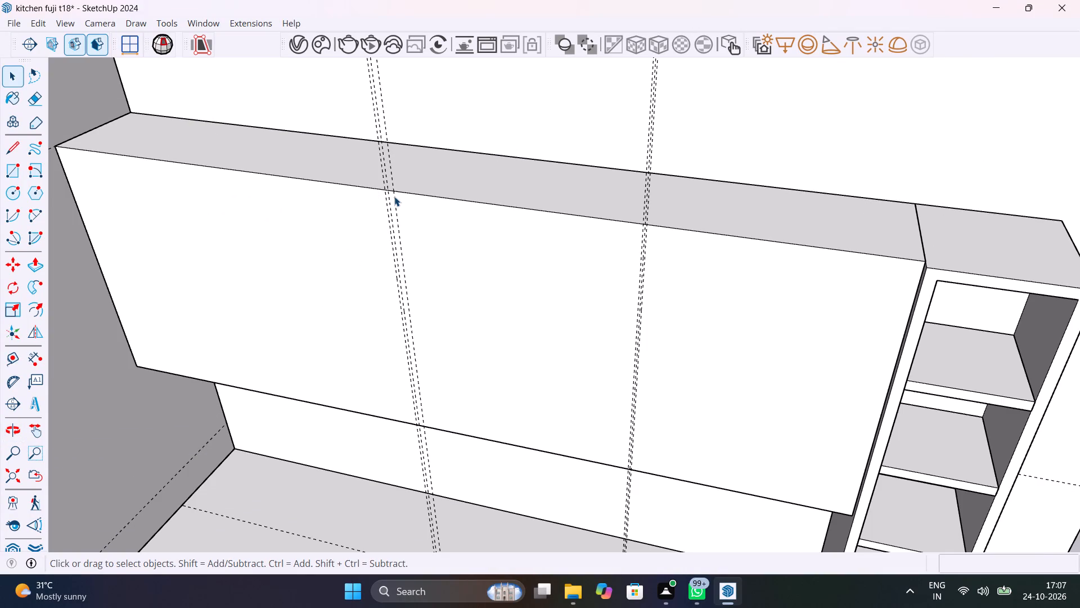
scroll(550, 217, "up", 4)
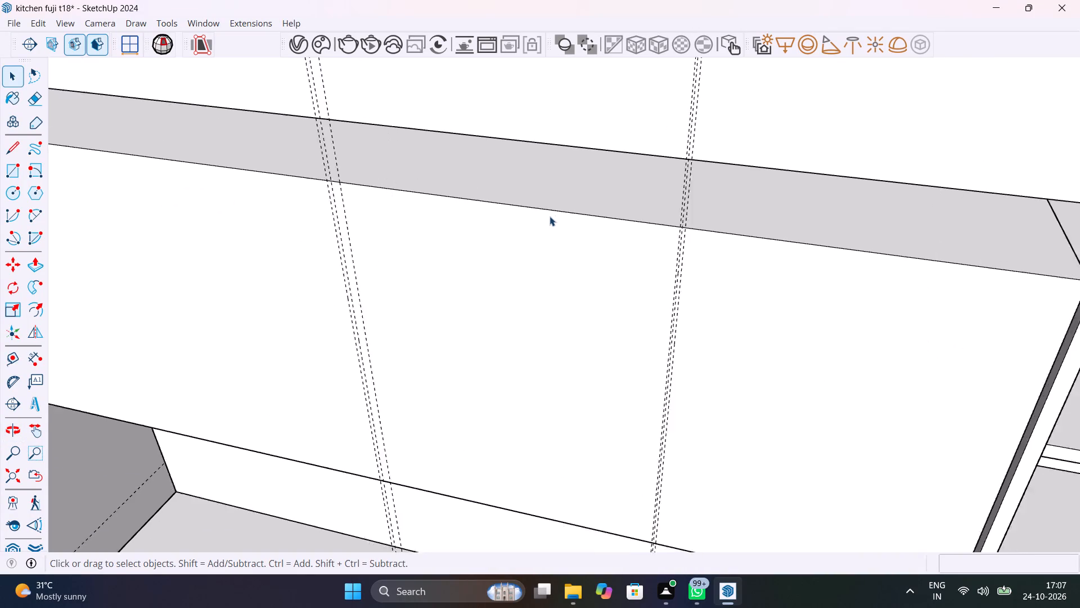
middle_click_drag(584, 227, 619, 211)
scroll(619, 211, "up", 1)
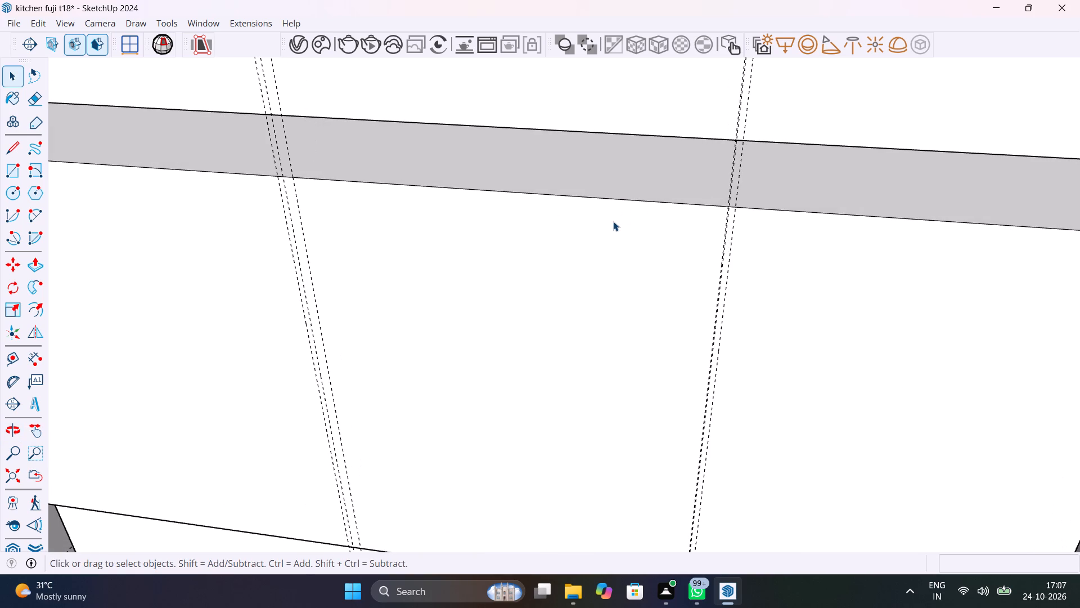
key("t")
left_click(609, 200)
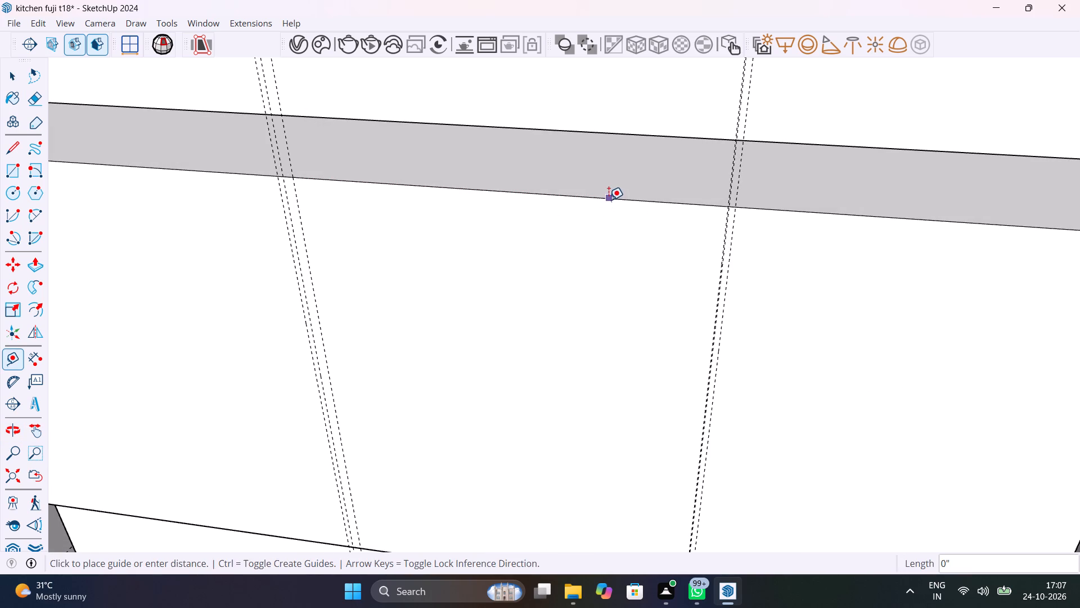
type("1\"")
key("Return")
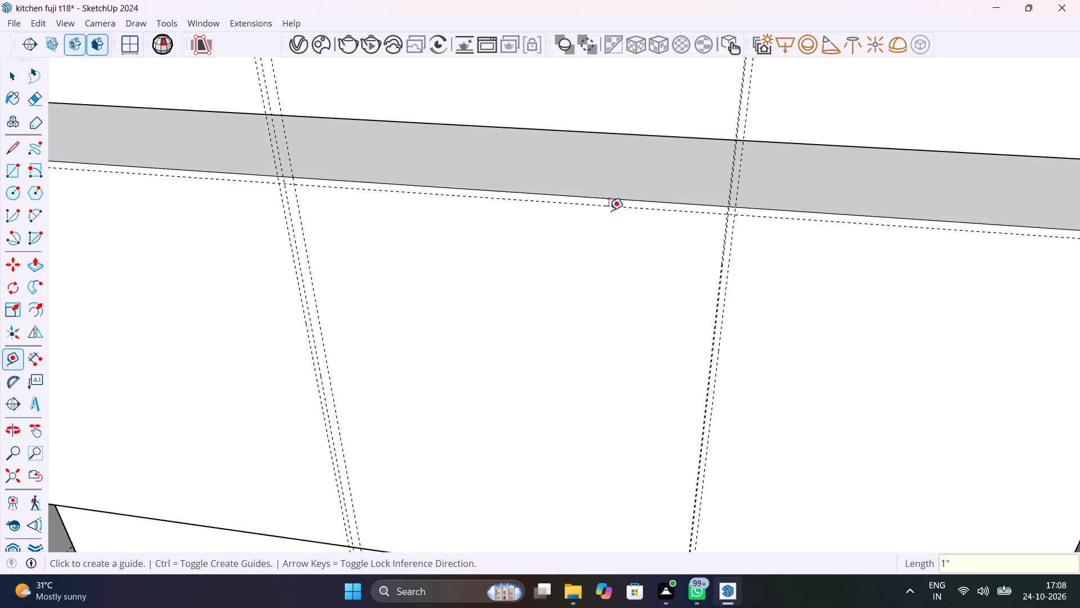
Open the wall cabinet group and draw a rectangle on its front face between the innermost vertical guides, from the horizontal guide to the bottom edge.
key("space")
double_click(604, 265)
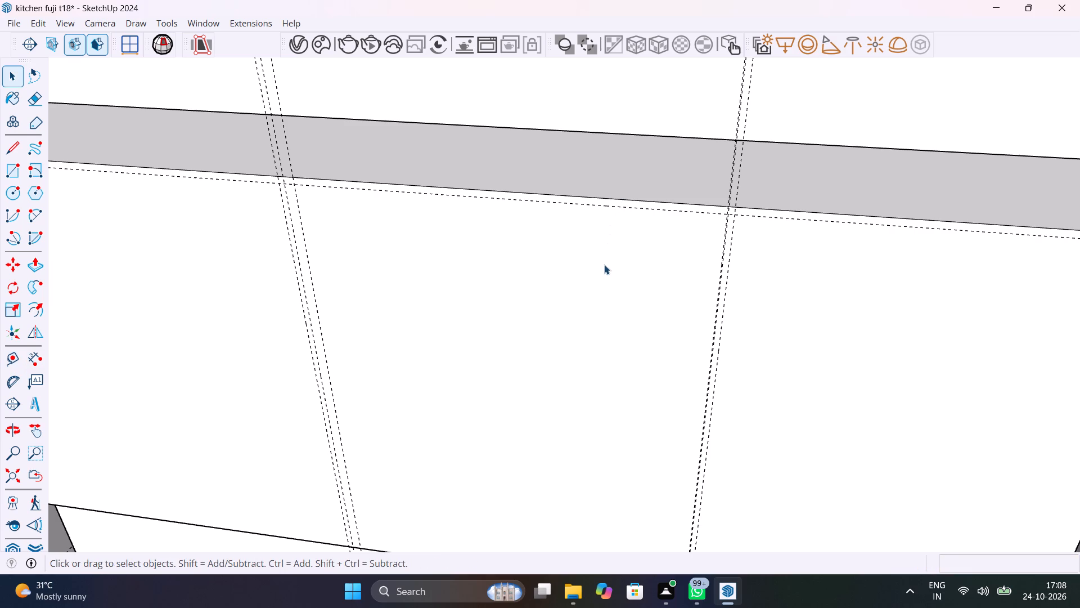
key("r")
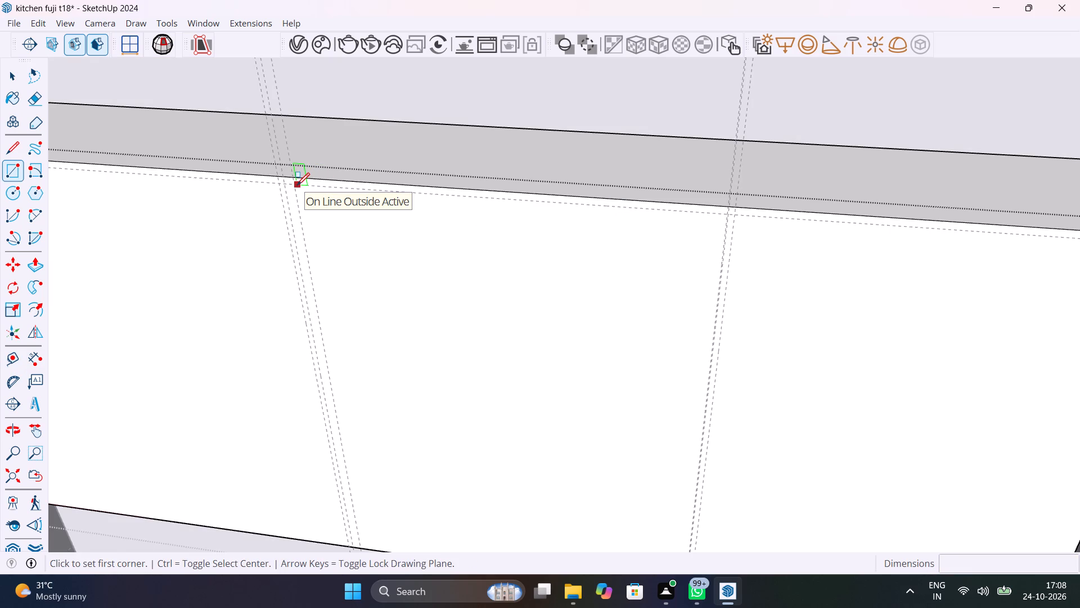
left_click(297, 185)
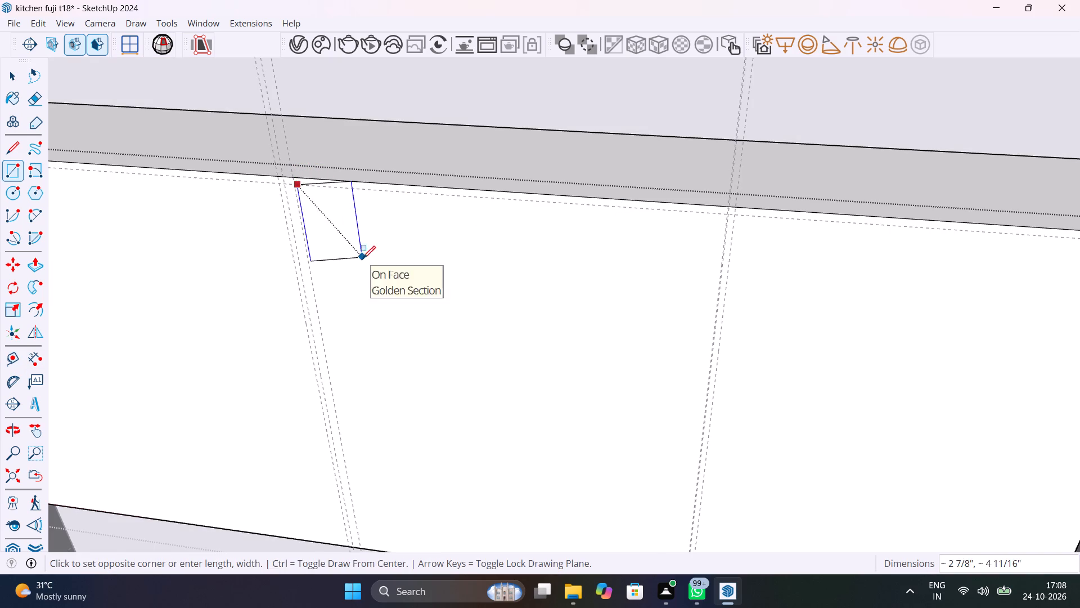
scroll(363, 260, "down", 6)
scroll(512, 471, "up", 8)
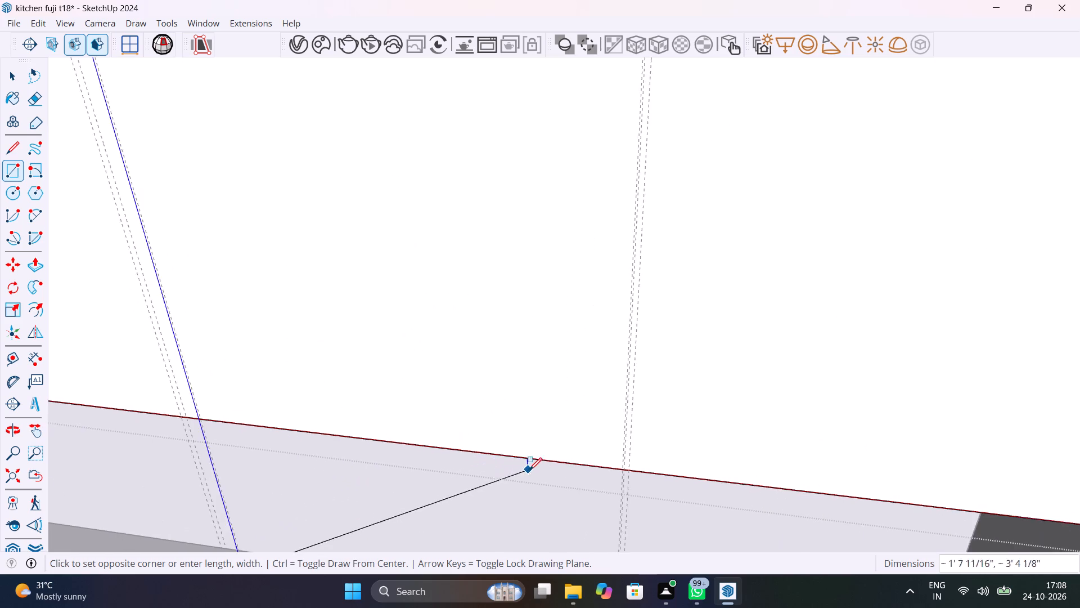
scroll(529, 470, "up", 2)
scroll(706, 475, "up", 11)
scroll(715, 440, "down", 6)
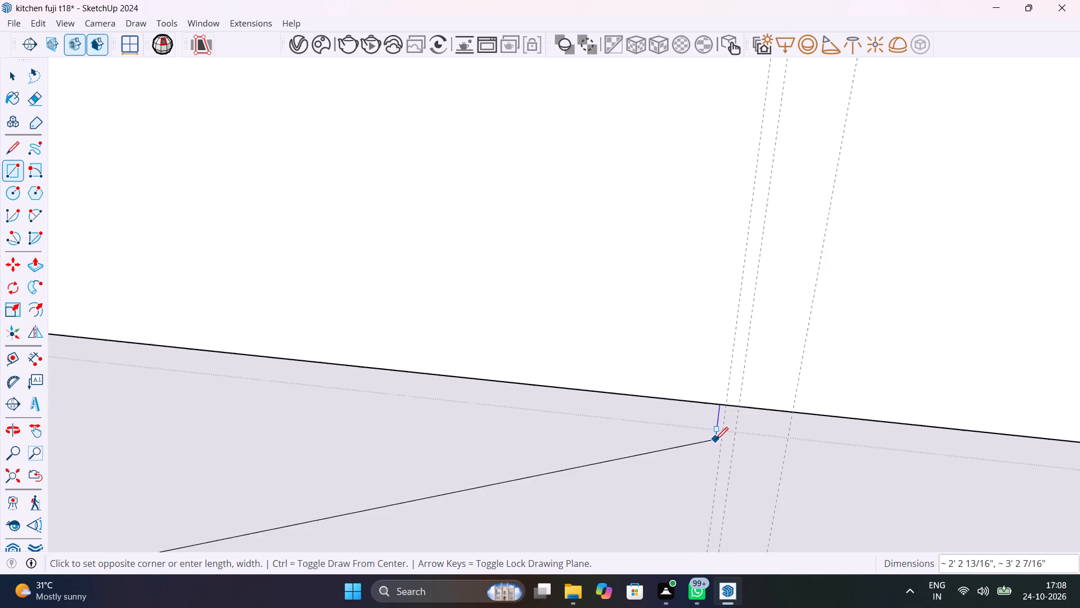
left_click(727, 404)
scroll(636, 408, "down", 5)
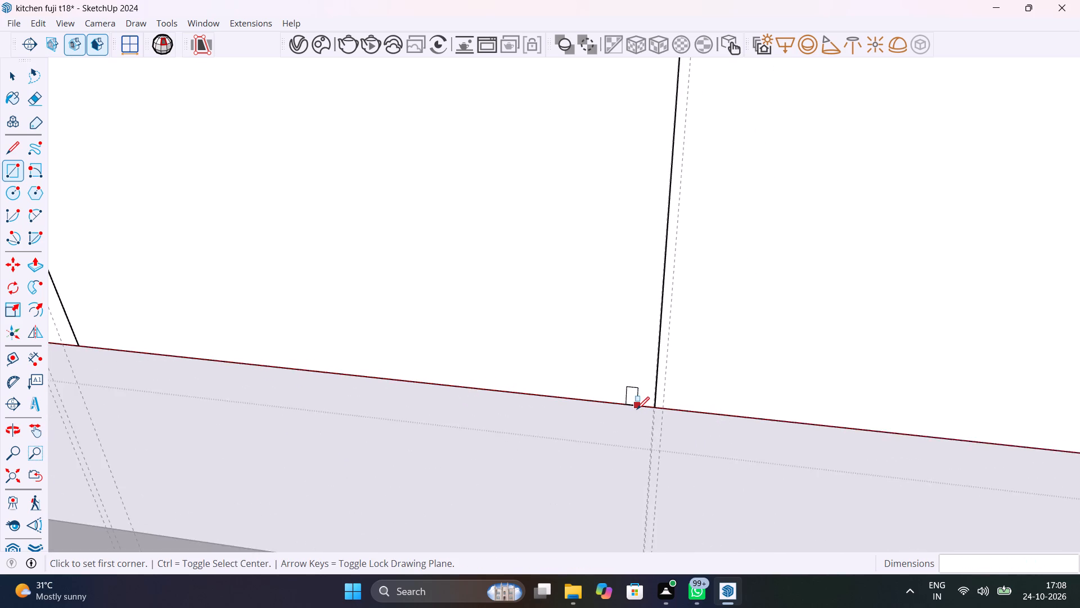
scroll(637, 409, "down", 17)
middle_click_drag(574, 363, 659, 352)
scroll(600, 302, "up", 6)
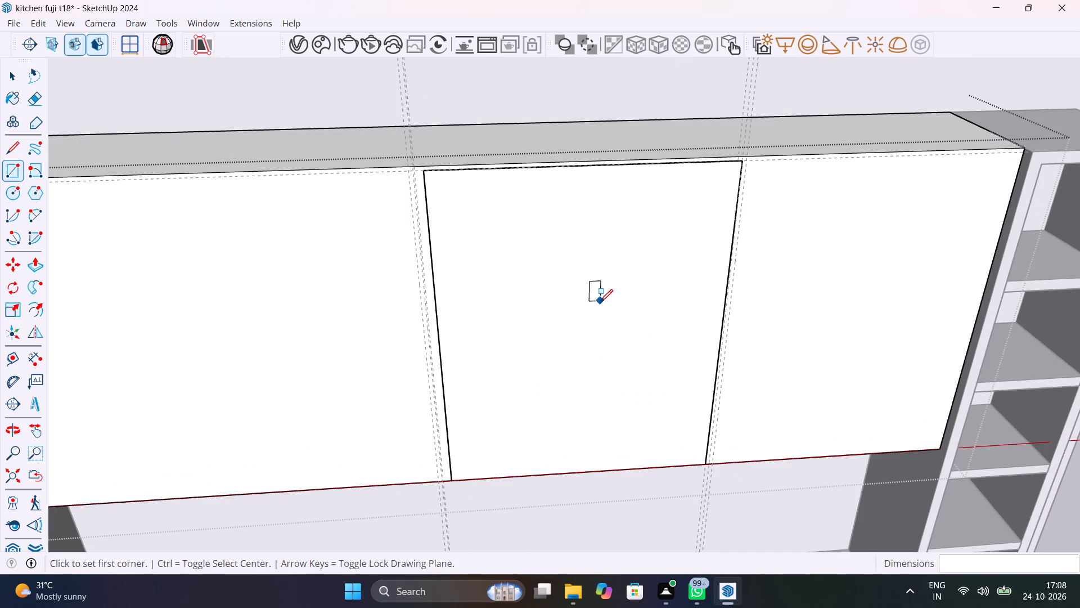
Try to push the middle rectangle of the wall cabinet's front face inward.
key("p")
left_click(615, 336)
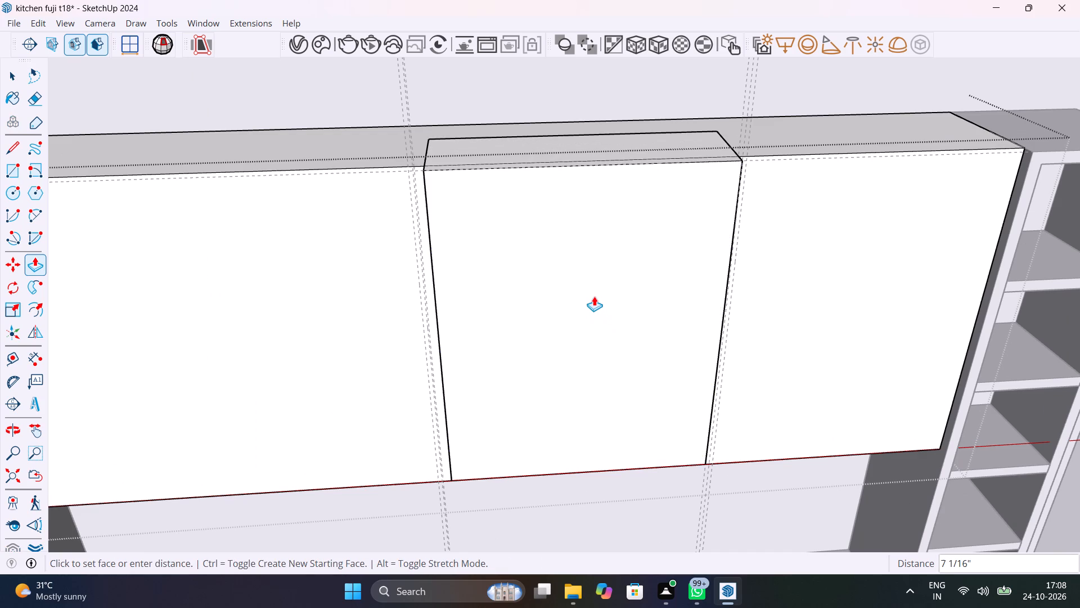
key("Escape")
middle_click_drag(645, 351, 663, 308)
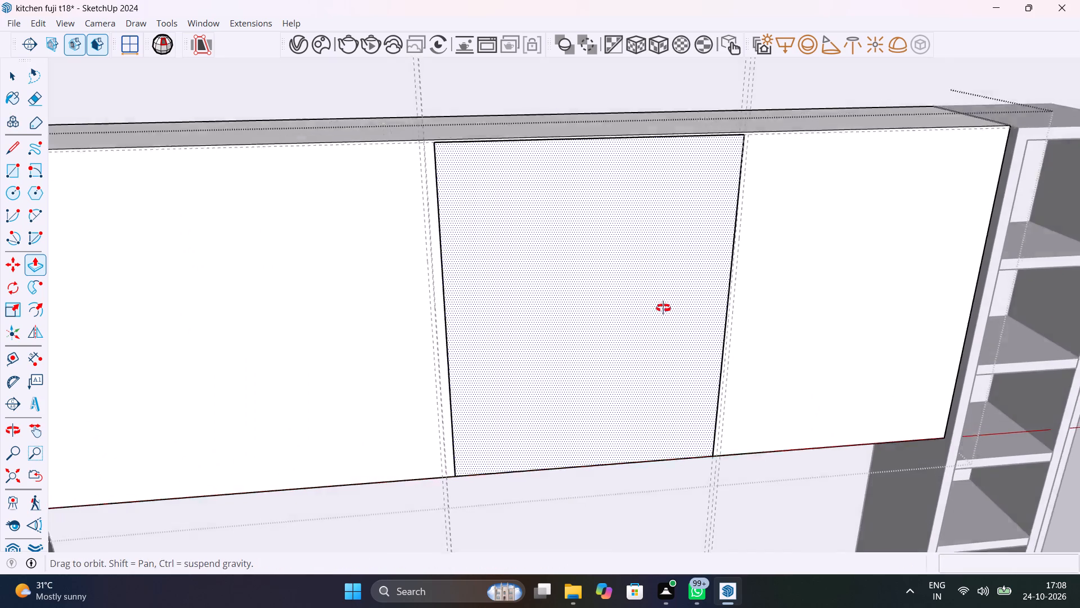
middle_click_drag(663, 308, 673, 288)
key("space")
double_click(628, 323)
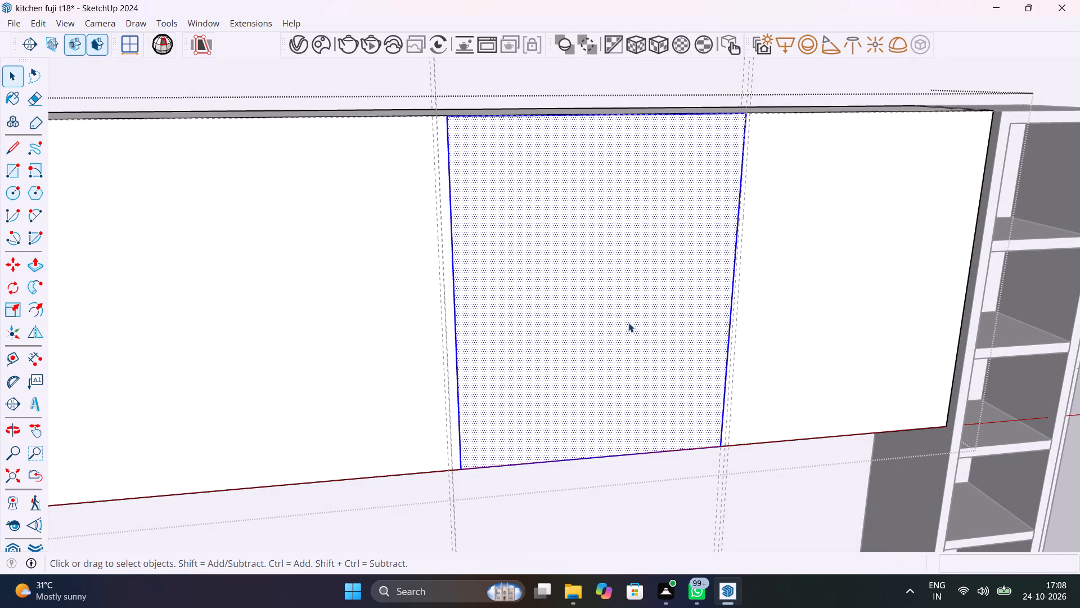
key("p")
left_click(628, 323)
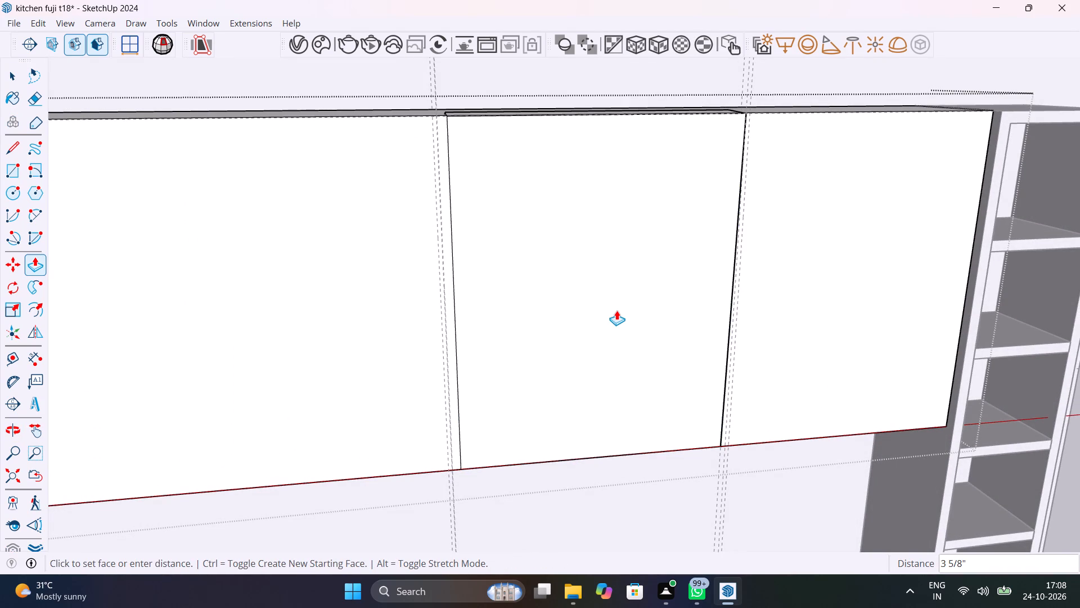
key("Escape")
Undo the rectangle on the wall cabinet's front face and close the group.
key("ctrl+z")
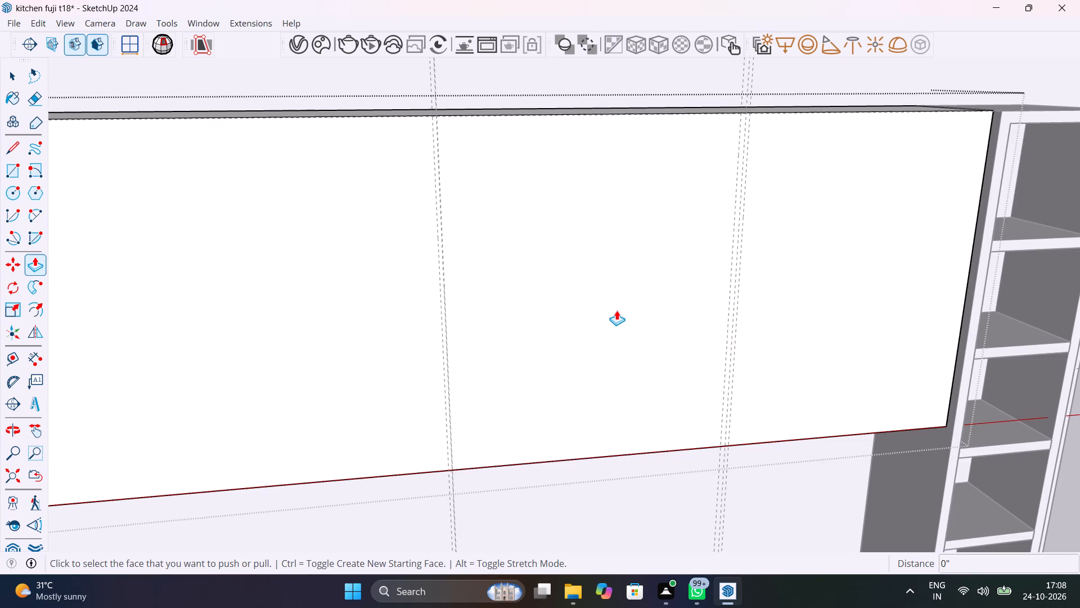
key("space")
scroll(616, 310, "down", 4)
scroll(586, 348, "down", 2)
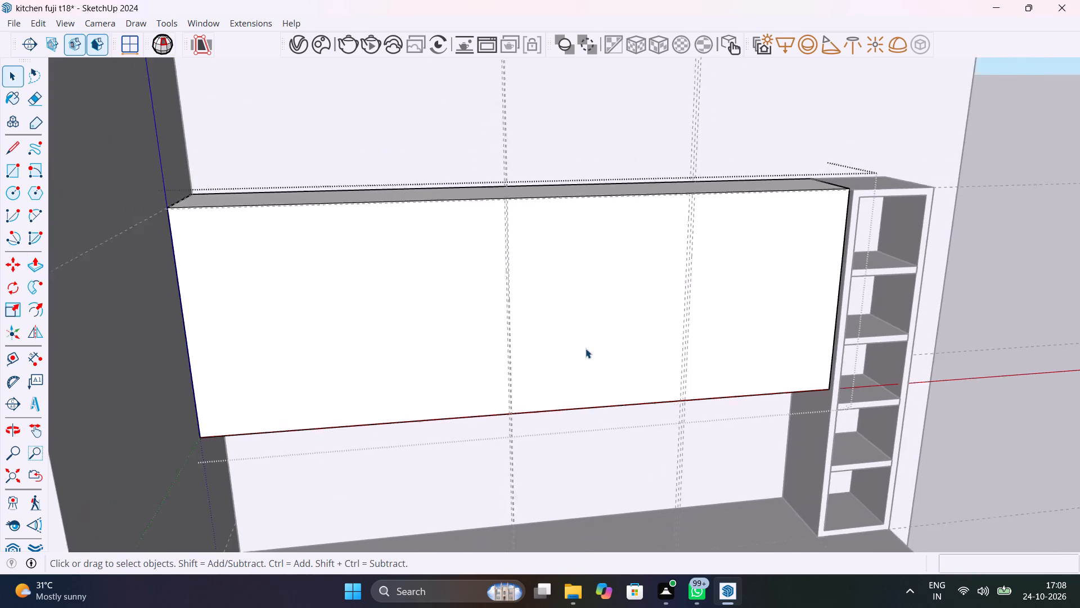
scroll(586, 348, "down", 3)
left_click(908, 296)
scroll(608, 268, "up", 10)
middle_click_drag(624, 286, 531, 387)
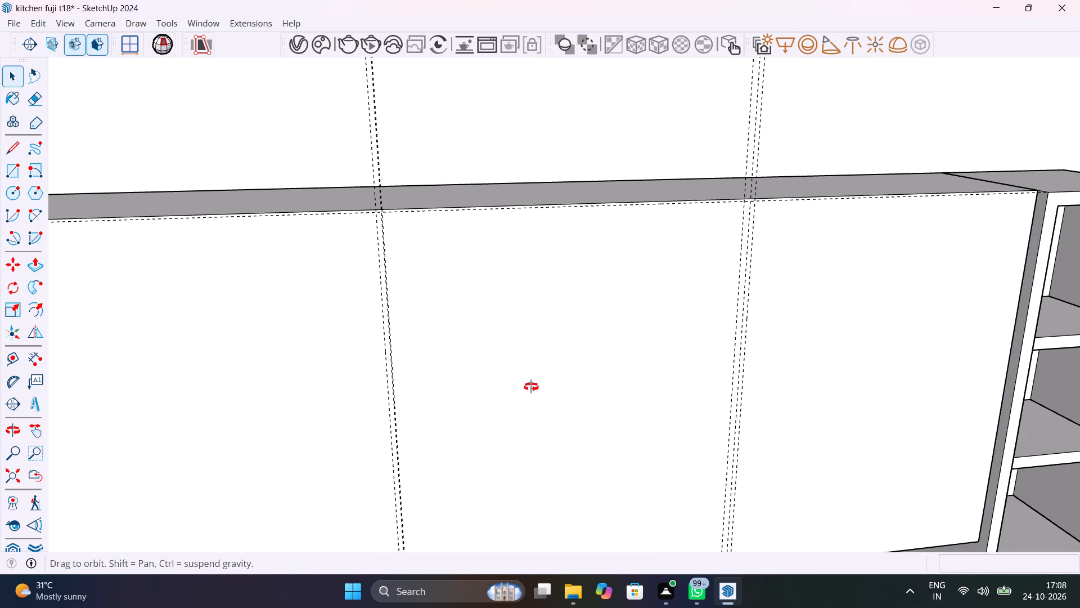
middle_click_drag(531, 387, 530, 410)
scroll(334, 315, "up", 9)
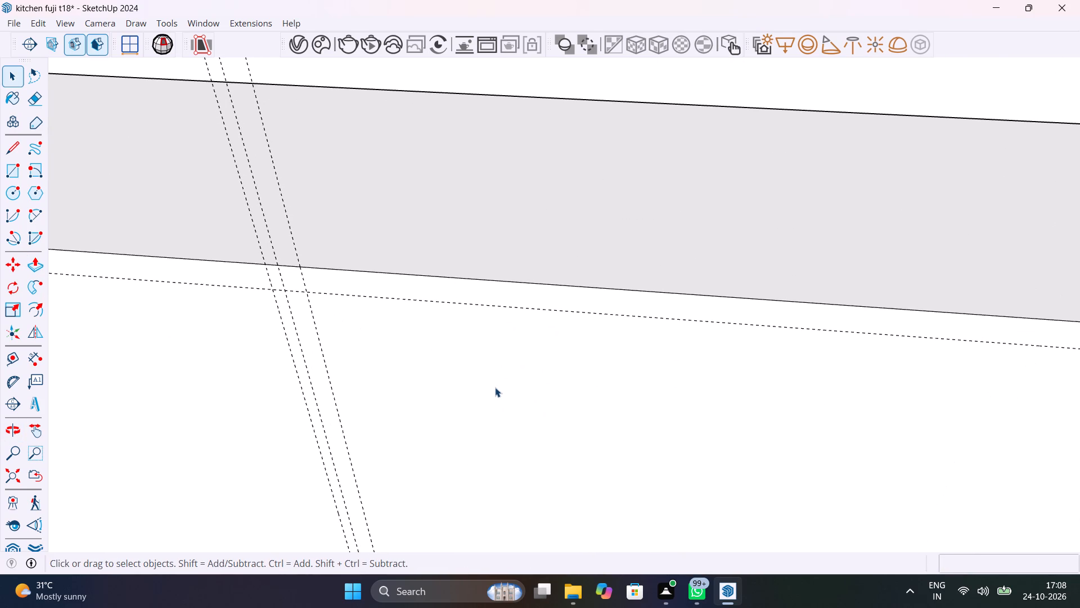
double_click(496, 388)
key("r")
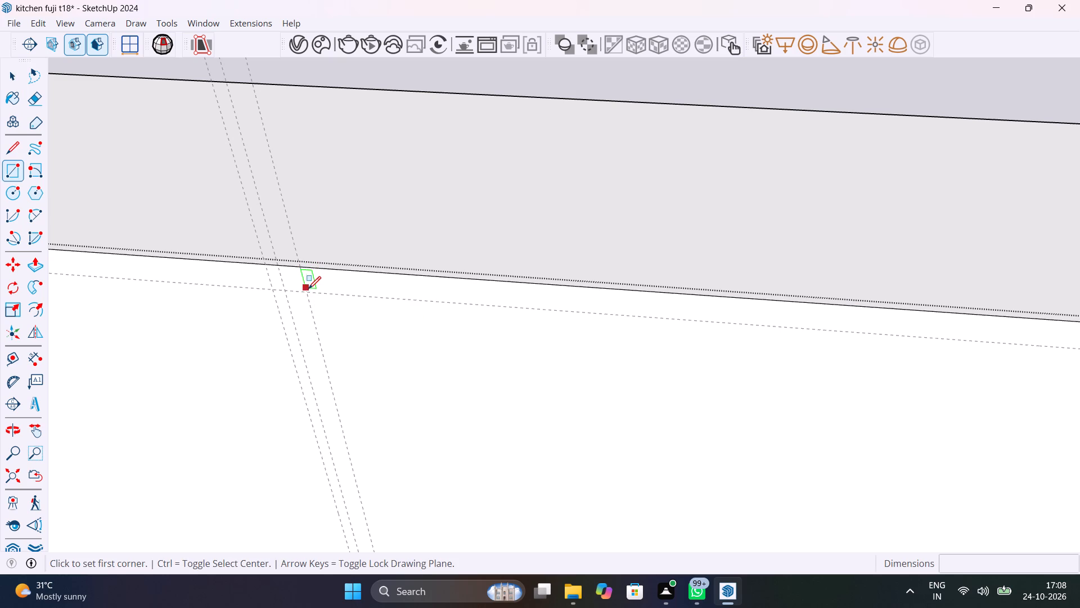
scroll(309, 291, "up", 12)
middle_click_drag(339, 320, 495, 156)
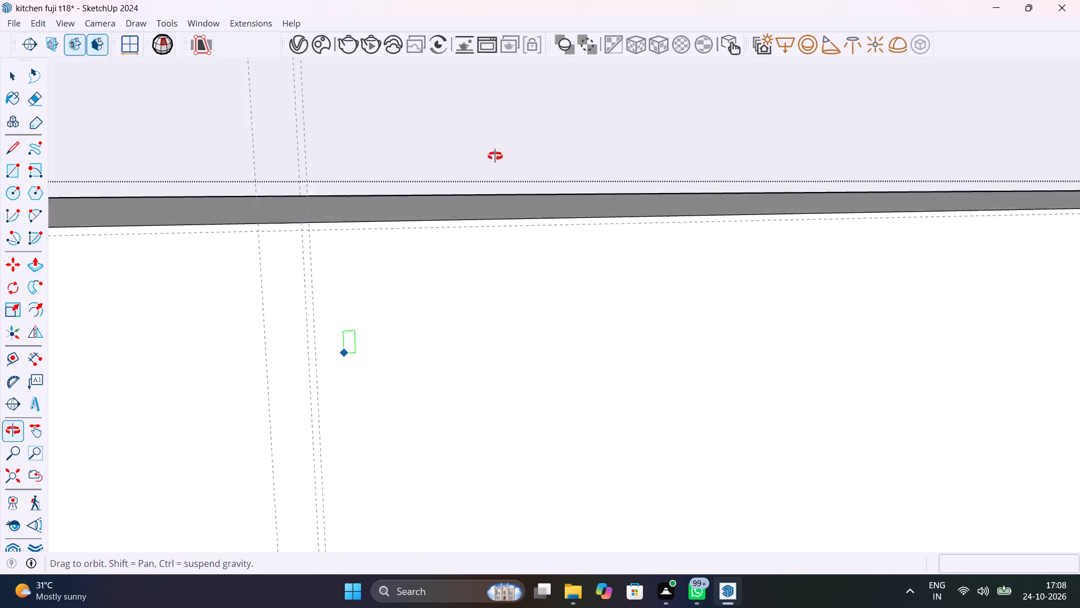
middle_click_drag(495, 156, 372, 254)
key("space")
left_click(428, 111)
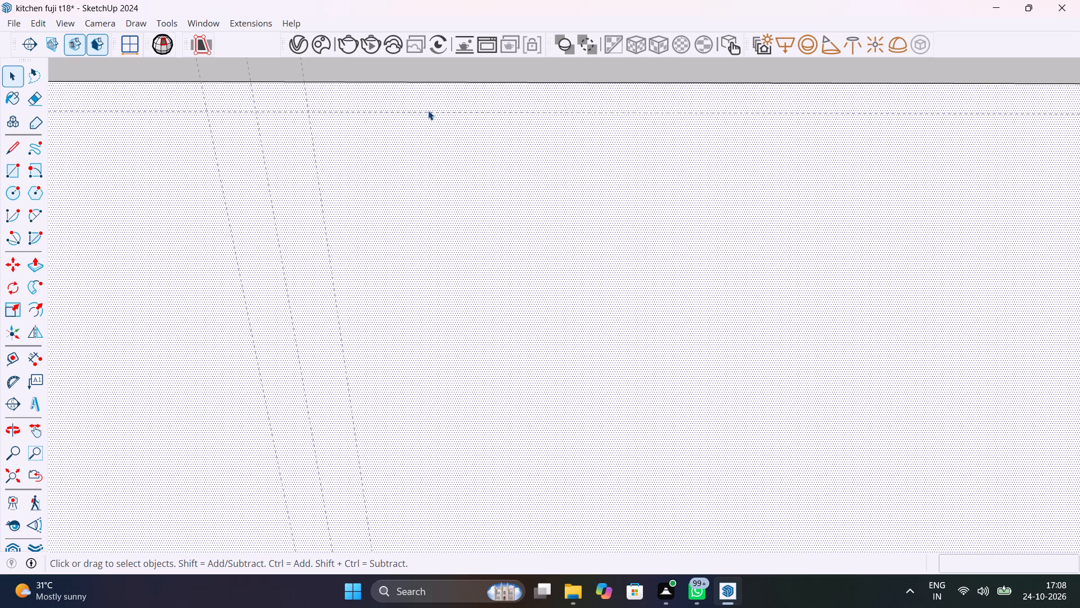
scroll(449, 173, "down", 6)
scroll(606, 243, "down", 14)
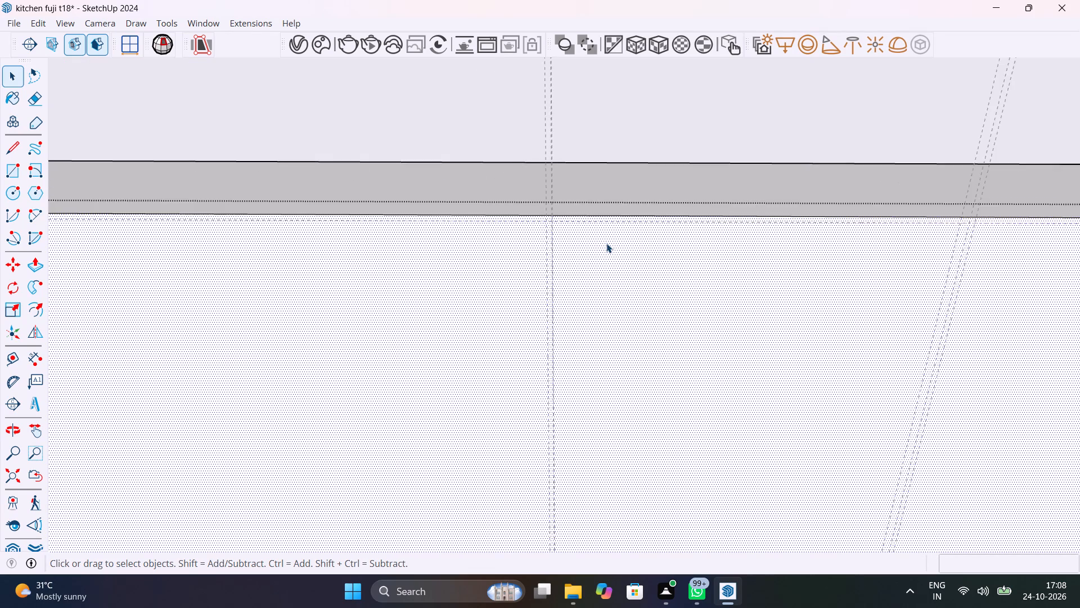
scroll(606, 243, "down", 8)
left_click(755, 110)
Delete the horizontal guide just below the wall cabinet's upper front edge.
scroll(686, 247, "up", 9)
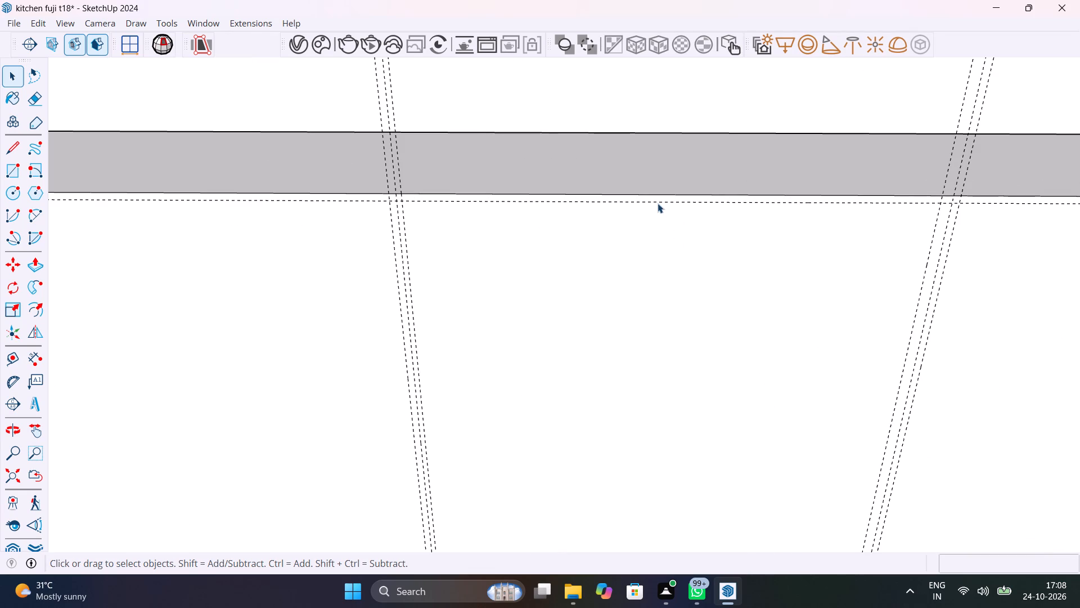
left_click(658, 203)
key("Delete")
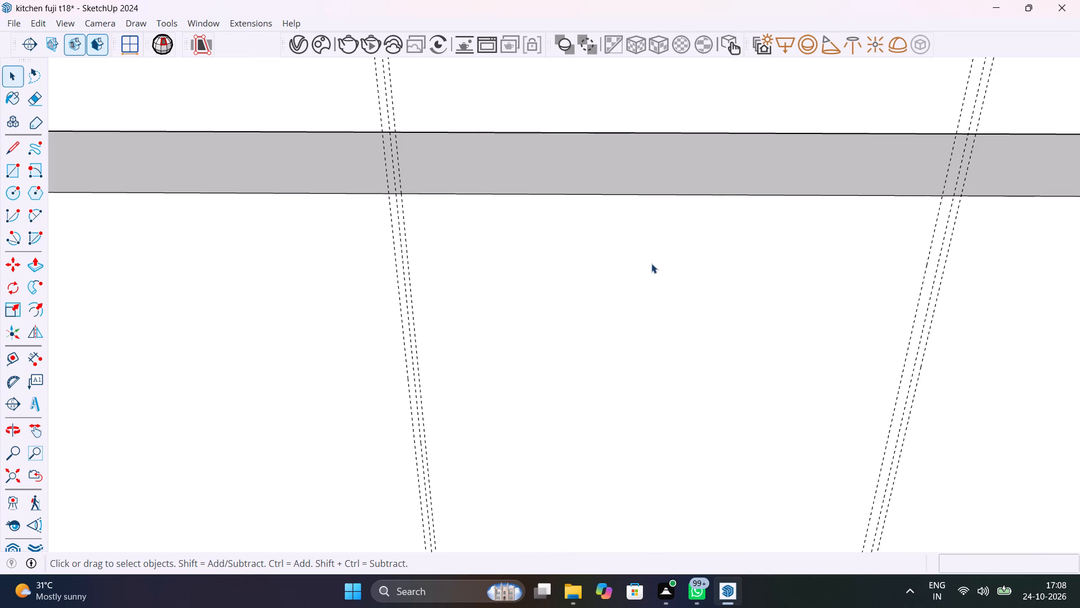
Open the wall cabinet group and place a horizontal guide 1" below the front face's upper edge.
middle_click_drag(651, 263, 491, 275)
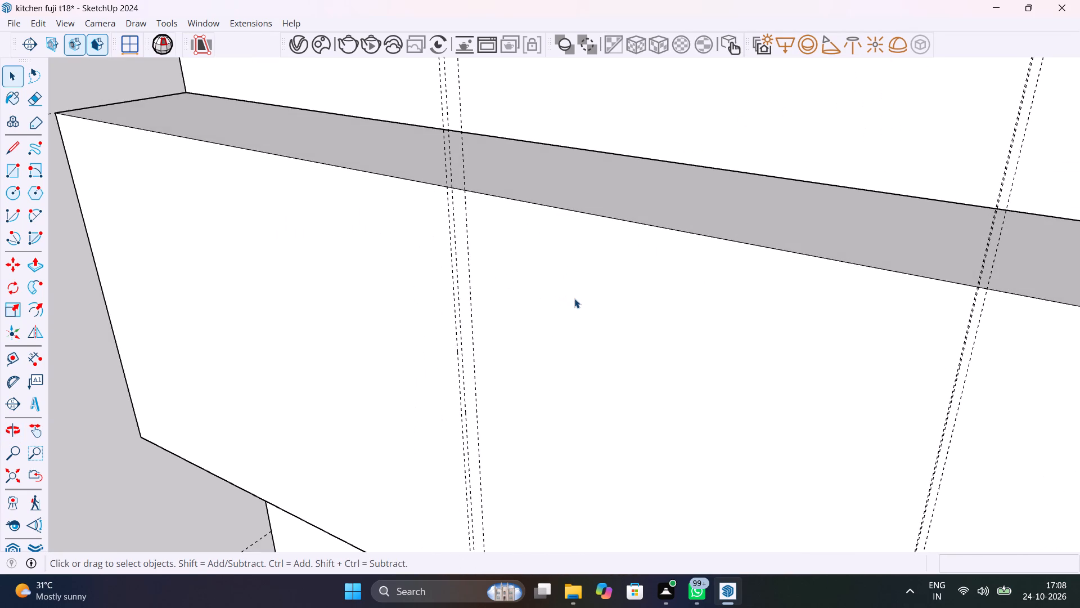
double_click(574, 298)
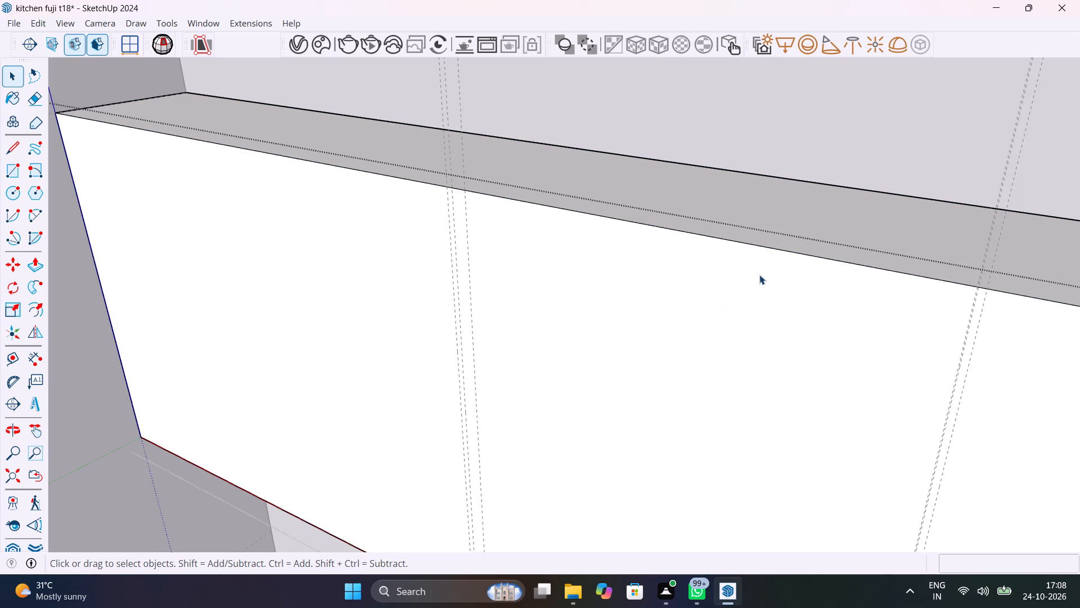
key("t")
left_click(657, 224)
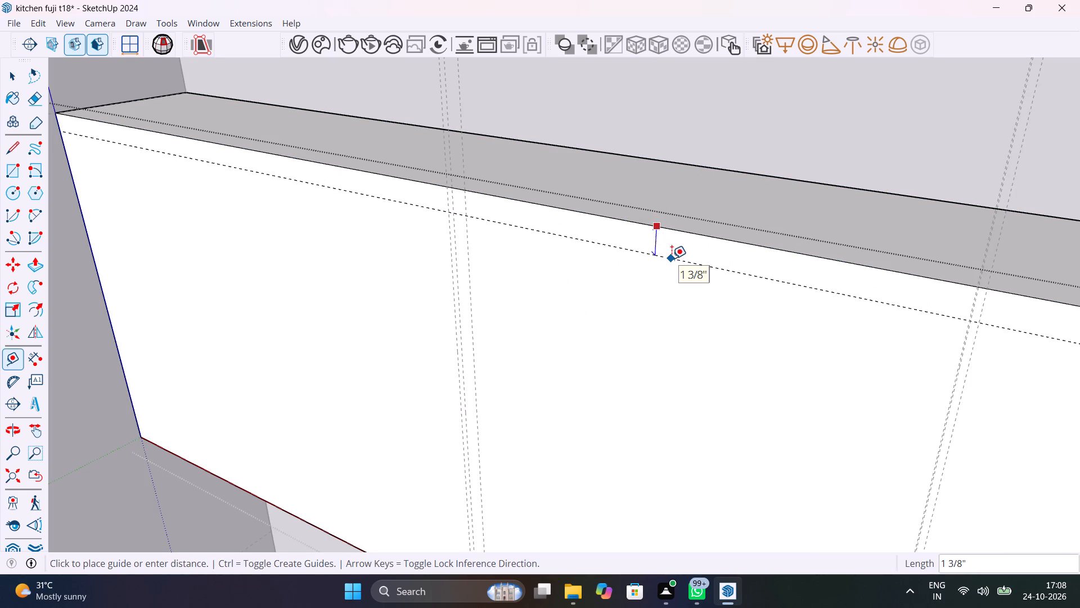
type("1\"")
key("Return")
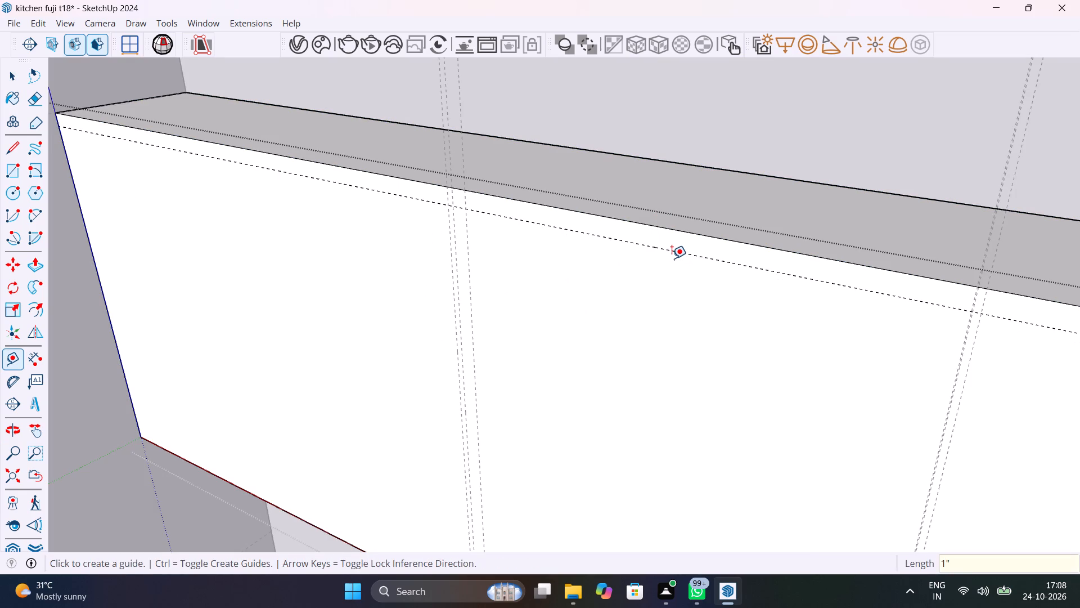
key("space")
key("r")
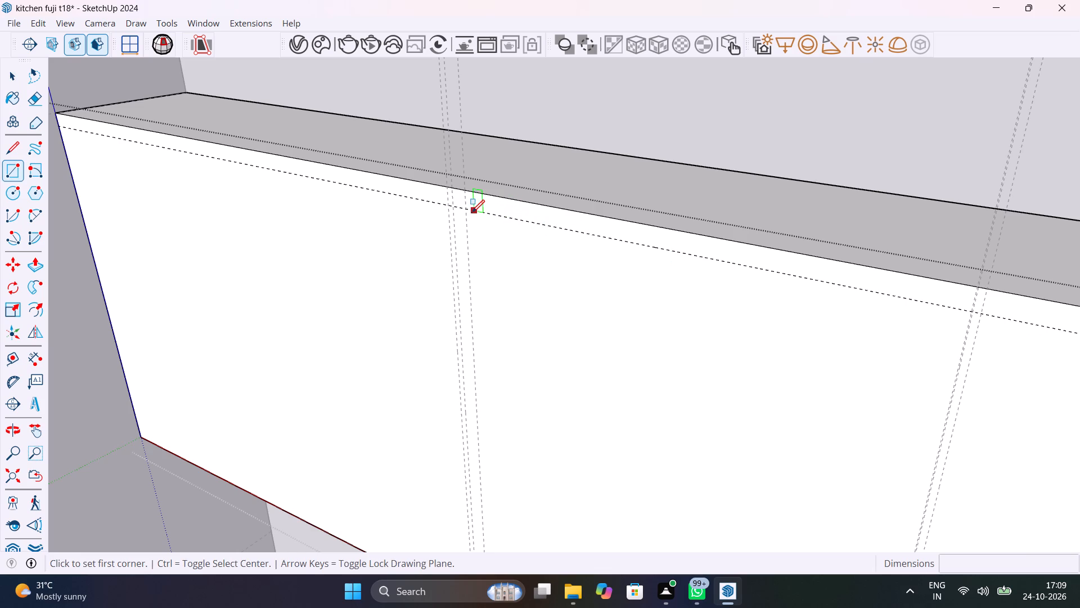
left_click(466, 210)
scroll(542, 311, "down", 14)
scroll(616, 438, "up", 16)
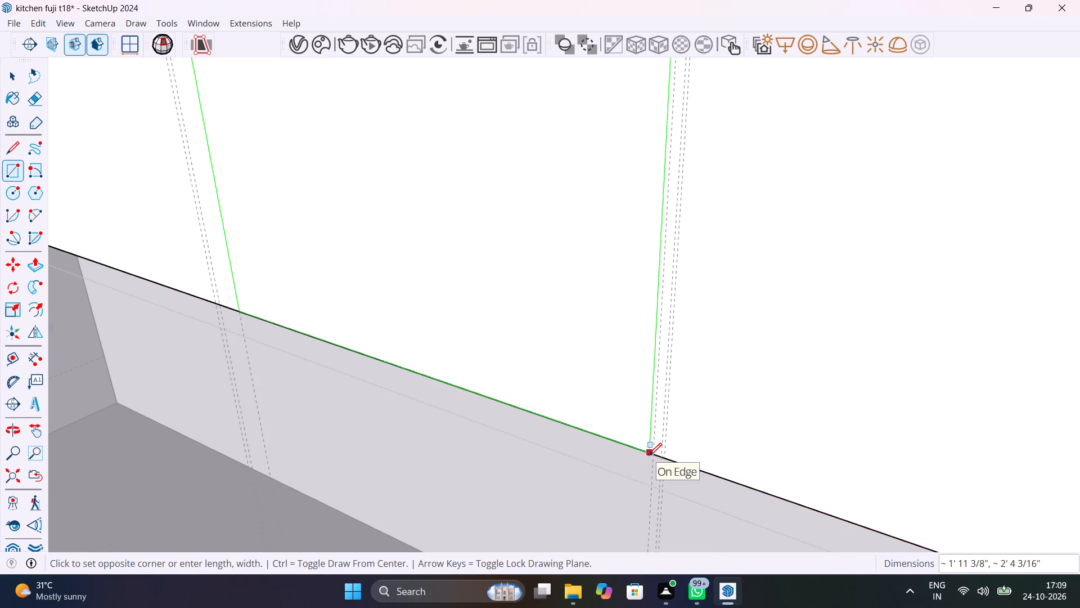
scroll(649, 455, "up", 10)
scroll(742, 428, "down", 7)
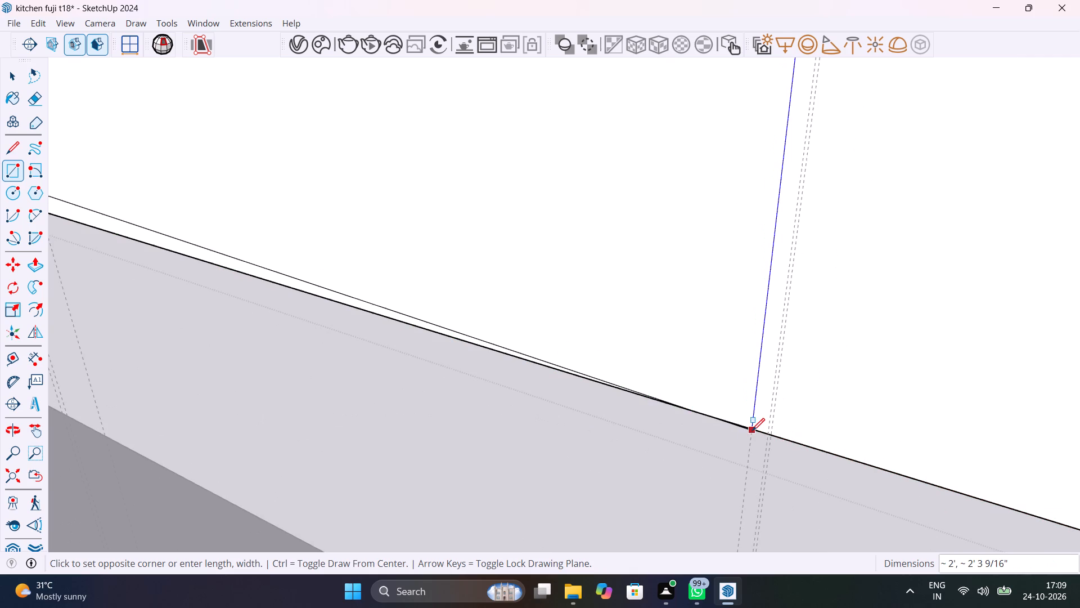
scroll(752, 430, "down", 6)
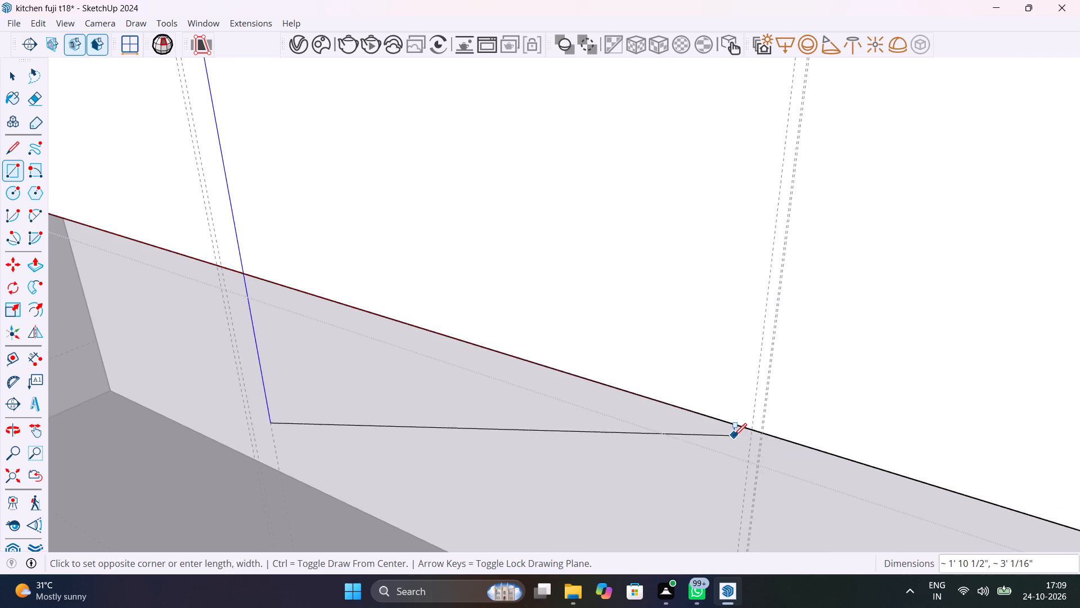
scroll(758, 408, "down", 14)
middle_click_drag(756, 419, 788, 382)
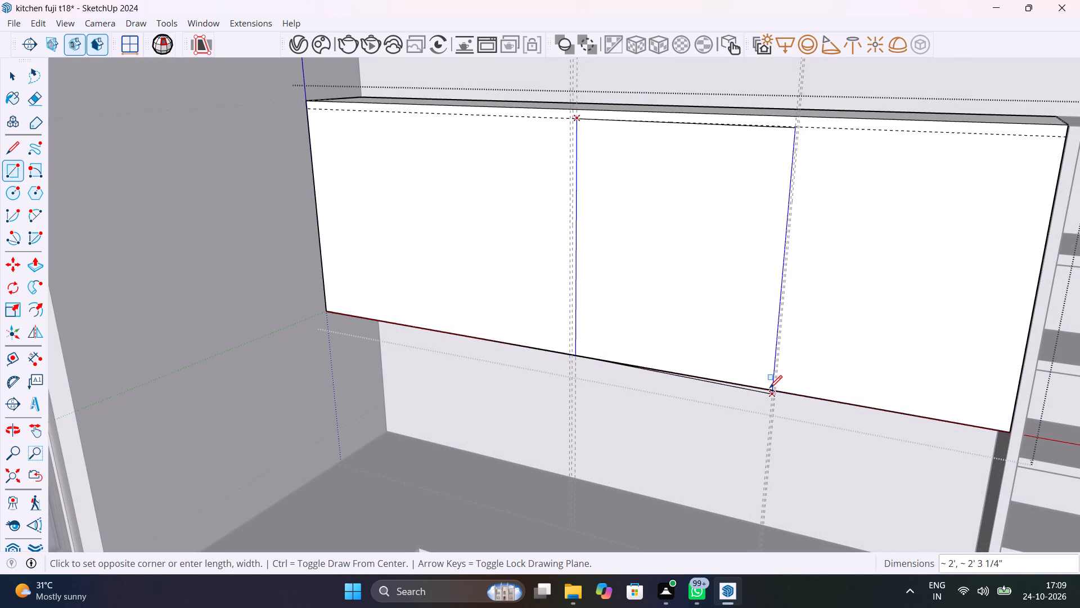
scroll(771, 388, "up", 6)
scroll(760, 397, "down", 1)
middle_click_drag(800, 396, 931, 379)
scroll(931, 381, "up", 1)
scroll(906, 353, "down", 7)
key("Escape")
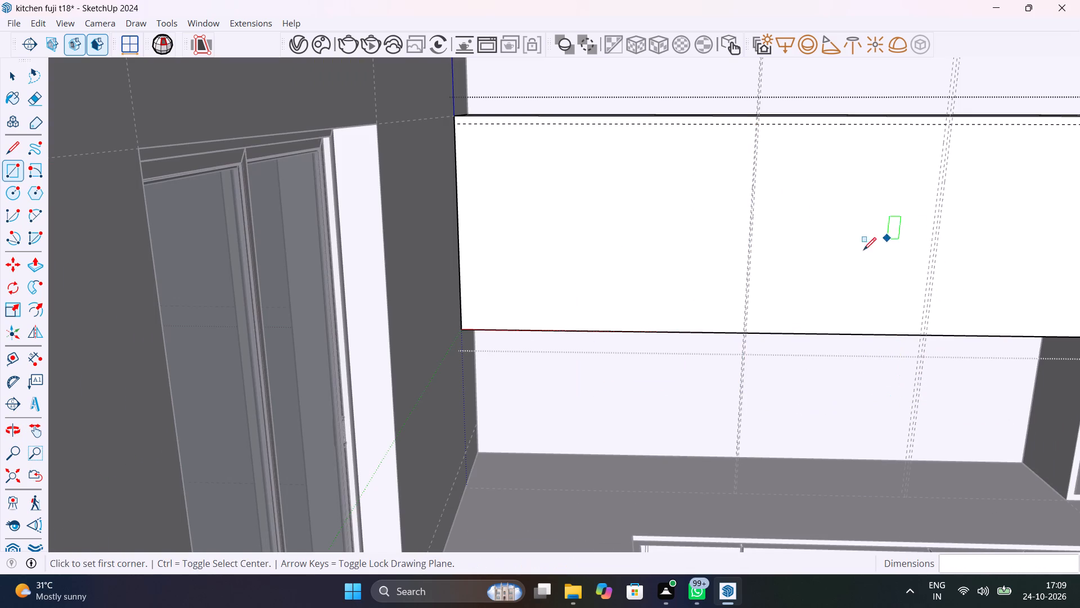
Draw a rectangle 2' wide and about 2' 4 3/16" high between the vertical guides, from the 1" guide to the front face's lower edge.
middle_click_drag(901, 313, 759, 428, "shift")
scroll(794, 261, "up", 11)
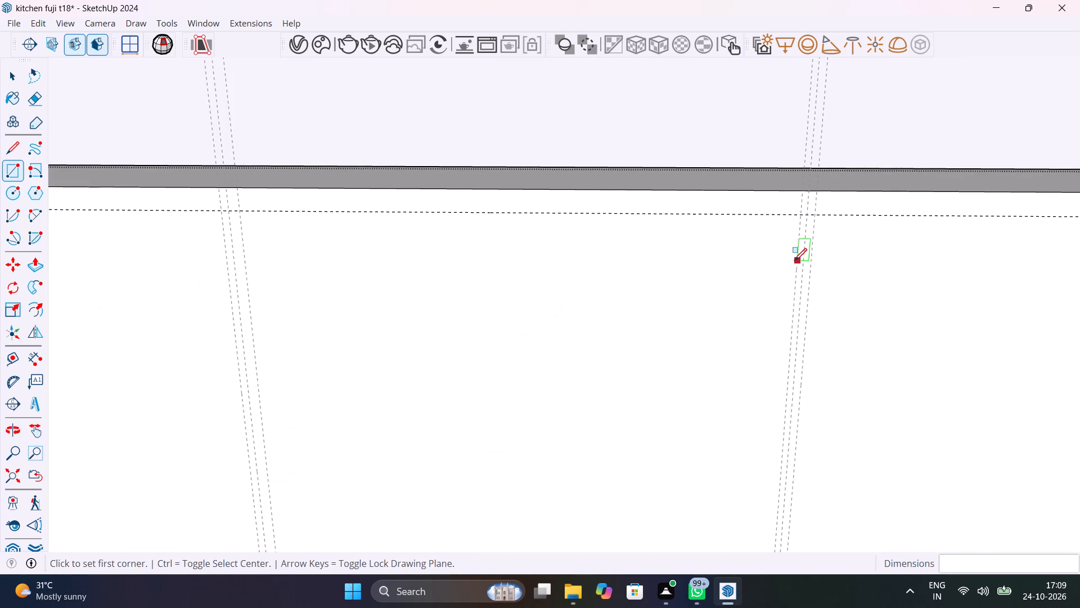
left_click(799, 212)
scroll(671, 329, "down", 3)
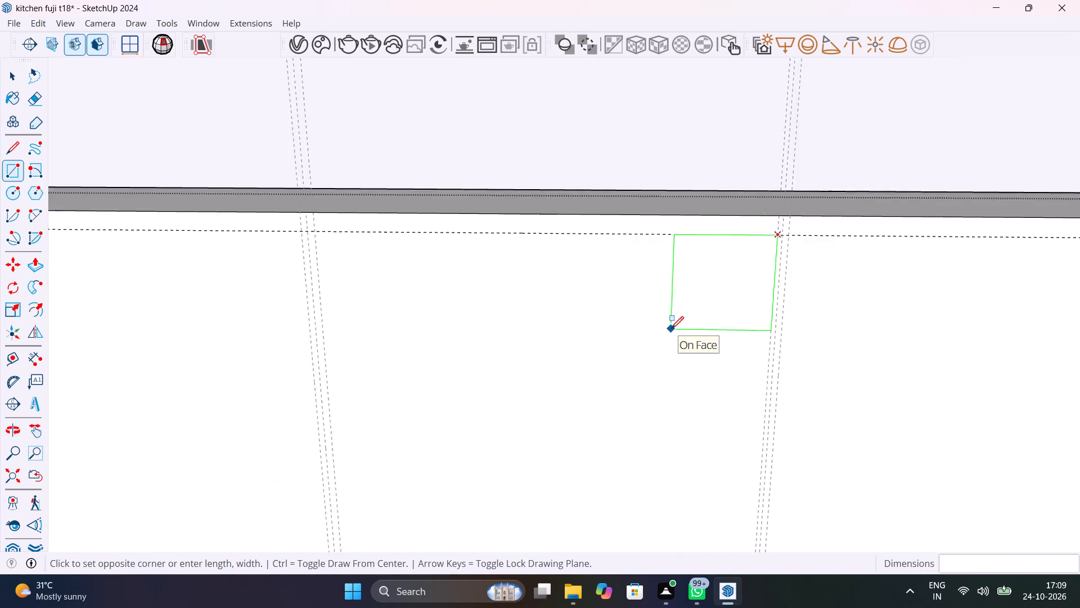
scroll(671, 329, "down", 6)
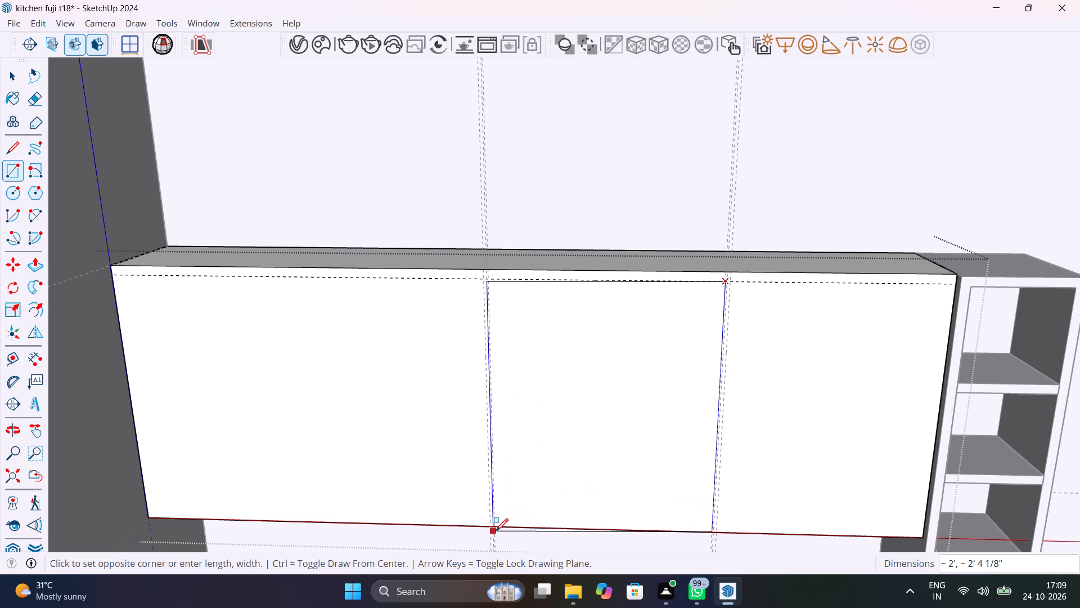
scroll(497, 524, "up", 6)
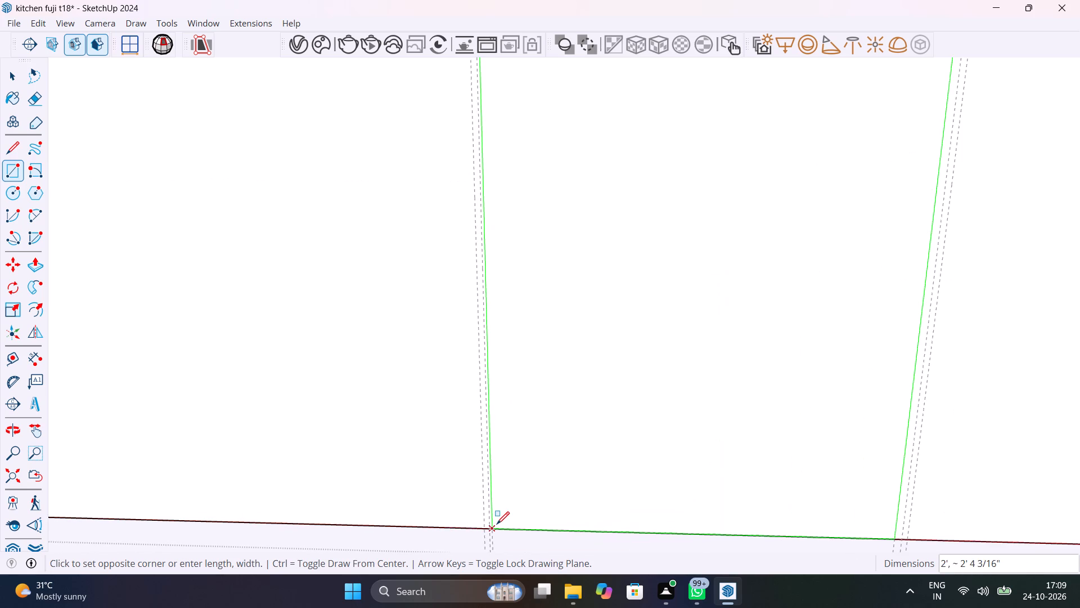
left_click(493, 527)
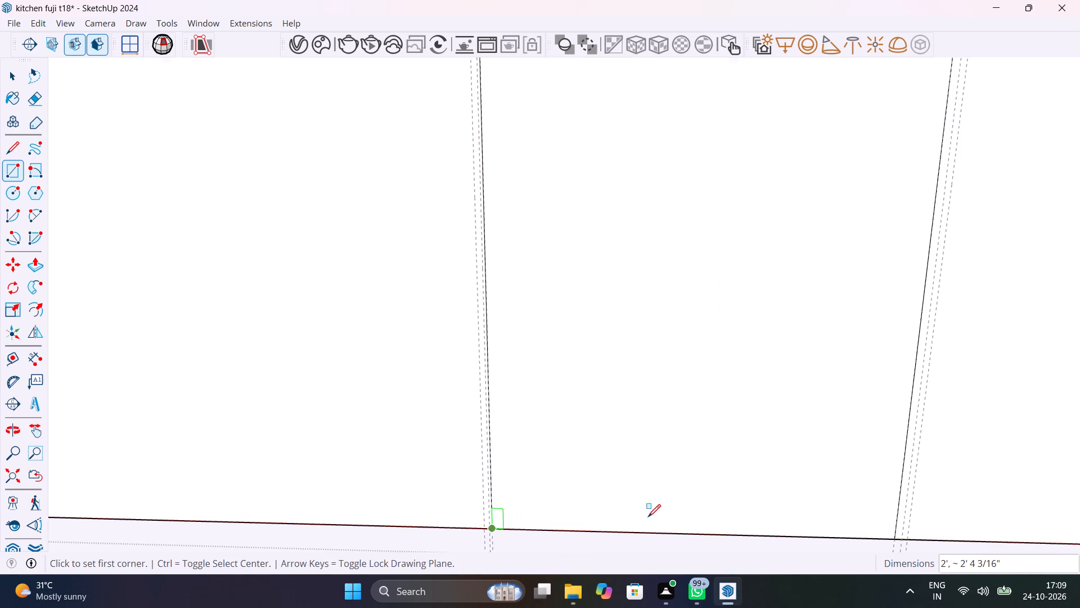
Push the middle rectangle of the wall cabinet's front face 11" inward and close the group.
scroll(648, 517, "down", 13)
key("p")
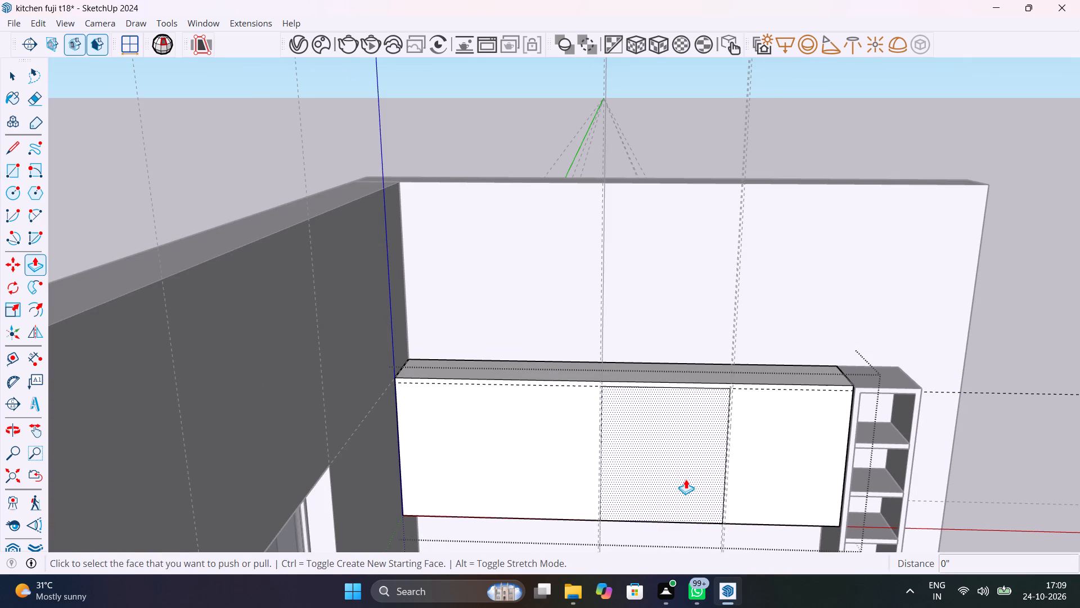
left_click(686, 479)
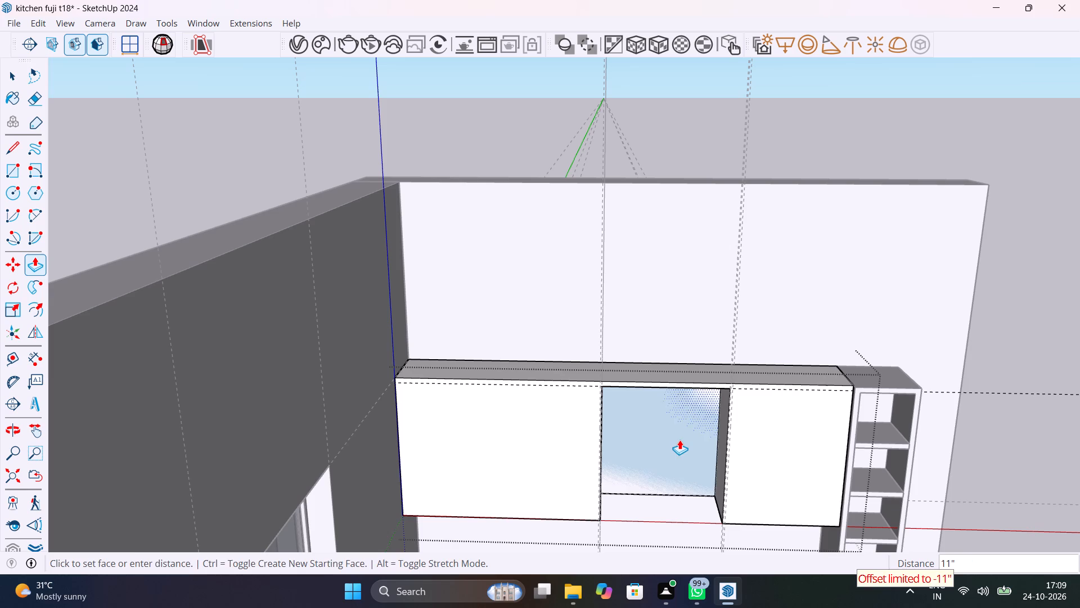
left_click(679, 440)
scroll(667, 503, "down", 11)
key("space")
left_click(867, 397)
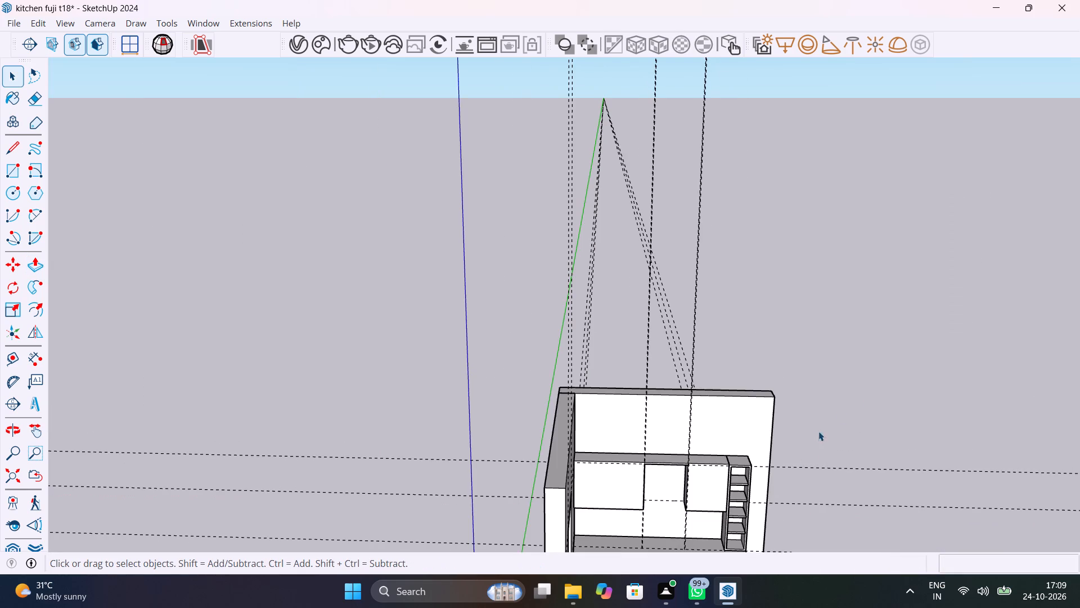
Unhide the wall cabinet's hidden front panels.
scroll(782, 462, "up", 11)
middle_click_drag(803, 453, 814, 376)
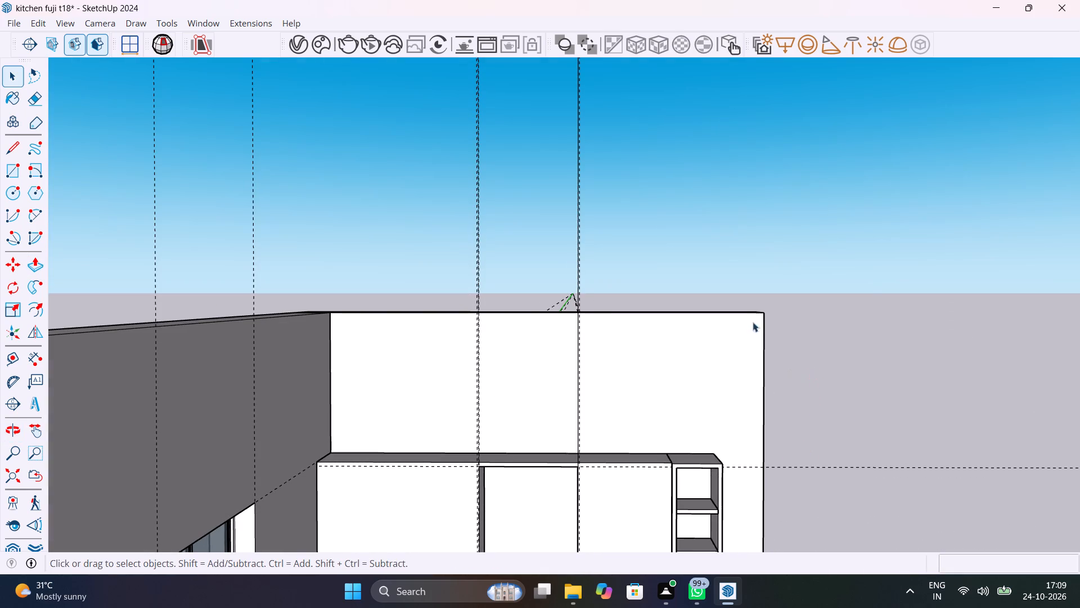
left_click(39, 21)
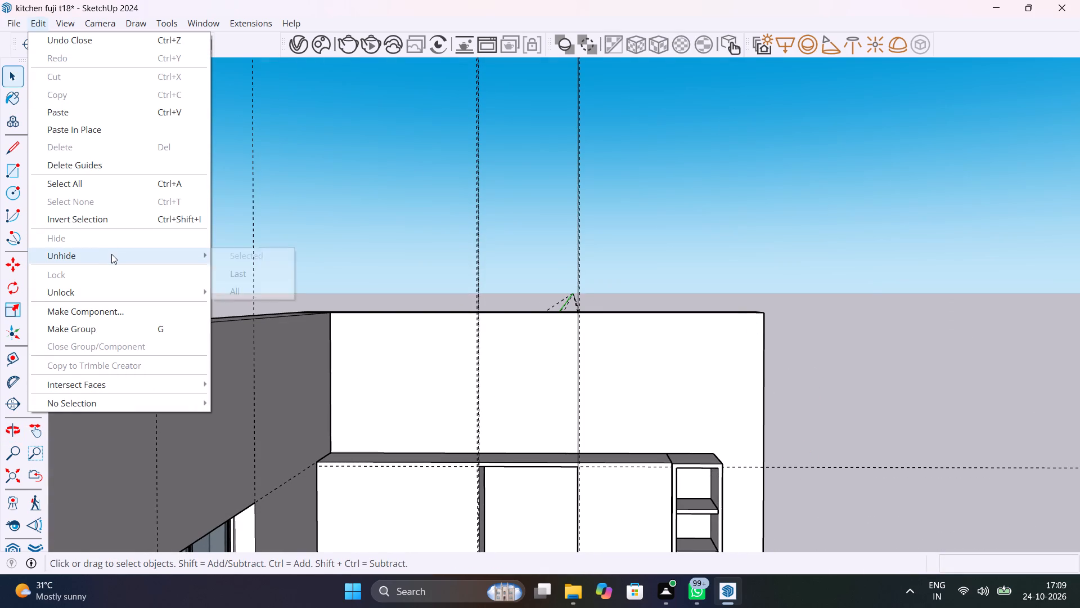
left_click(250, 284)
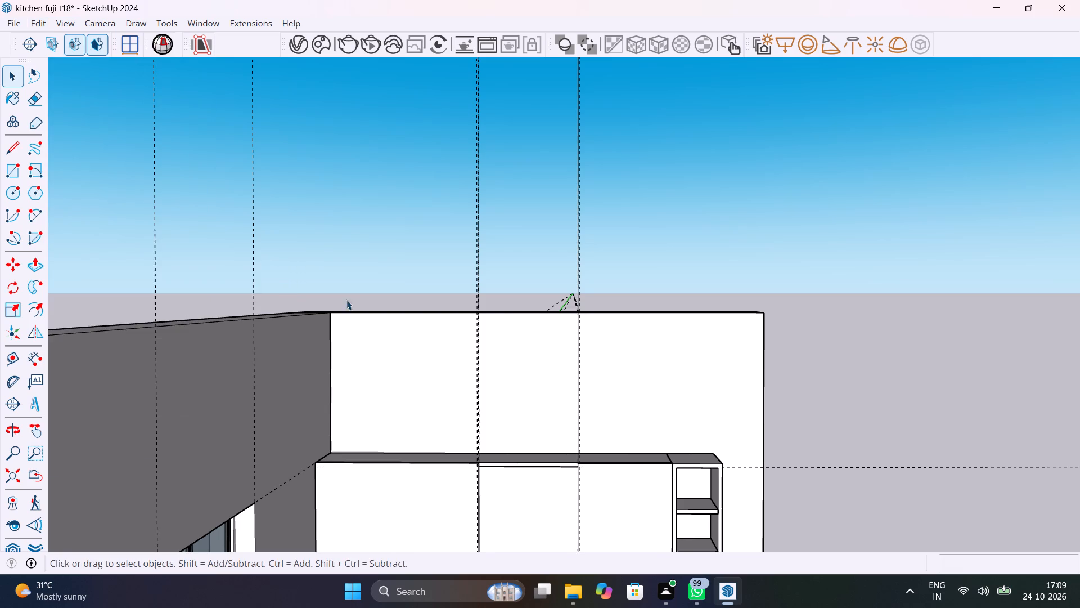
Examine the wall cabinet's front panels and middle bay from the sides, above and below.
scroll(422, 310, "down", 11)
scroll(638, 403, "up", 10)
middle_click_drag(669, 426, 748, 413)
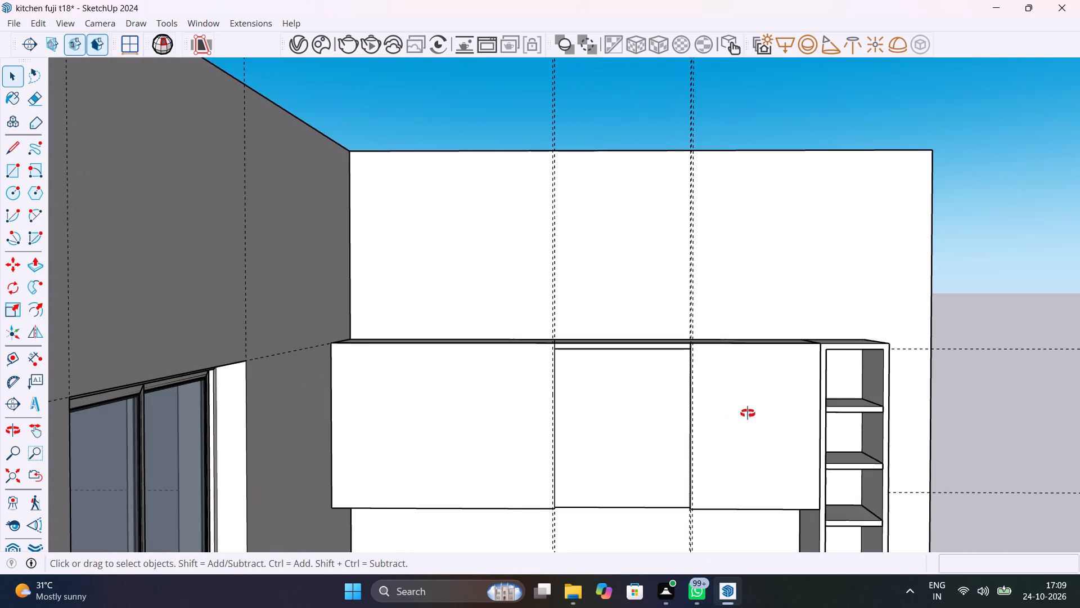
middle_click_drag(748, 413, 362, 426)
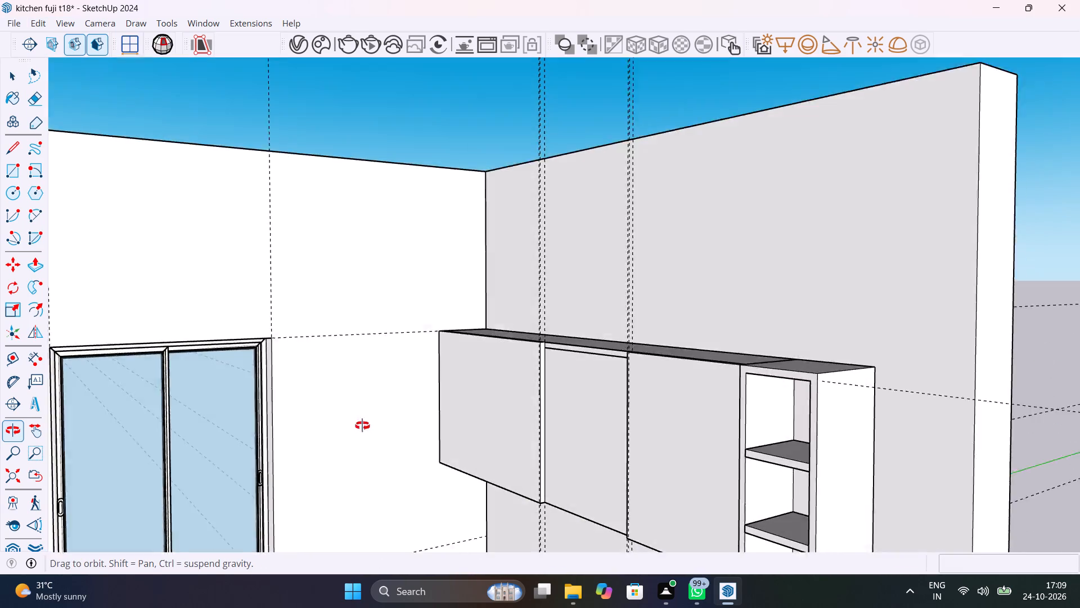
middle_click_drag(362, 426, 647, 556)
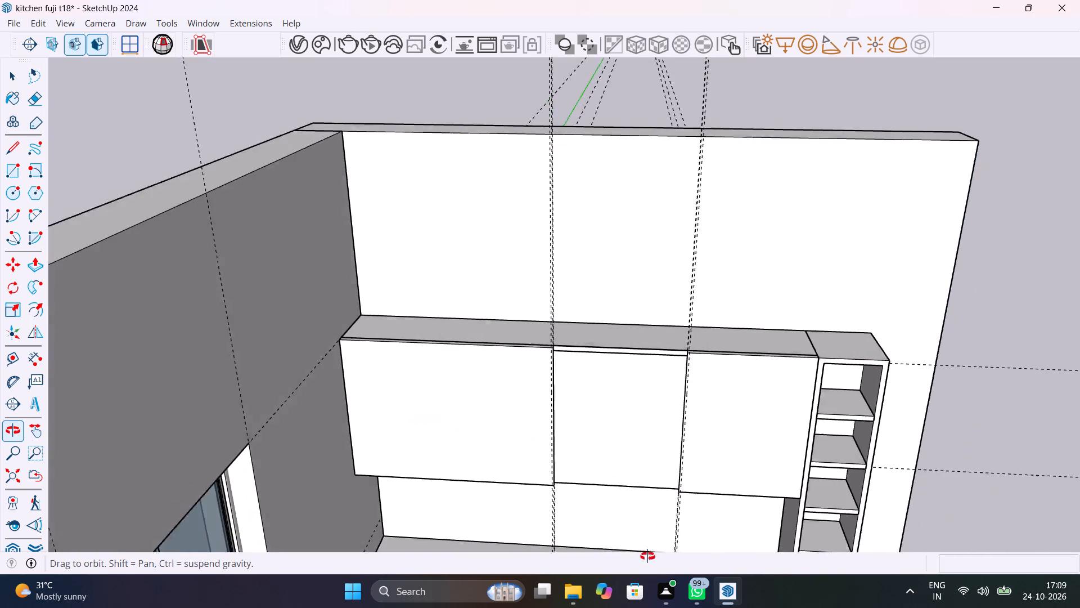
middle_click_drag(647, 556, 709, 379)
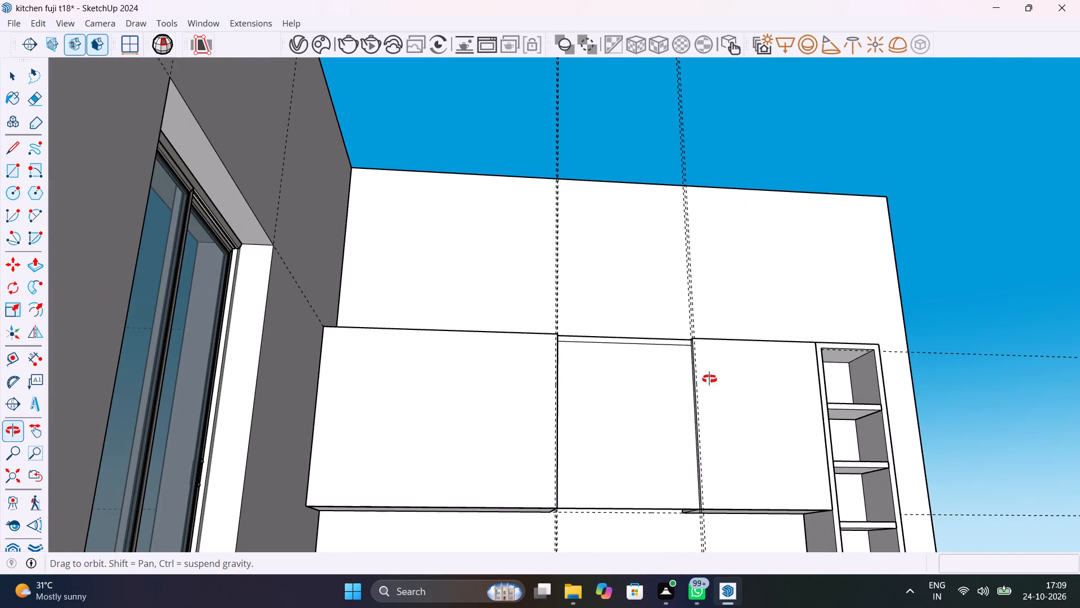
middle_click_drag(709, 379, 622, 325)
middle_click_drag(697, 484, 604, 346)
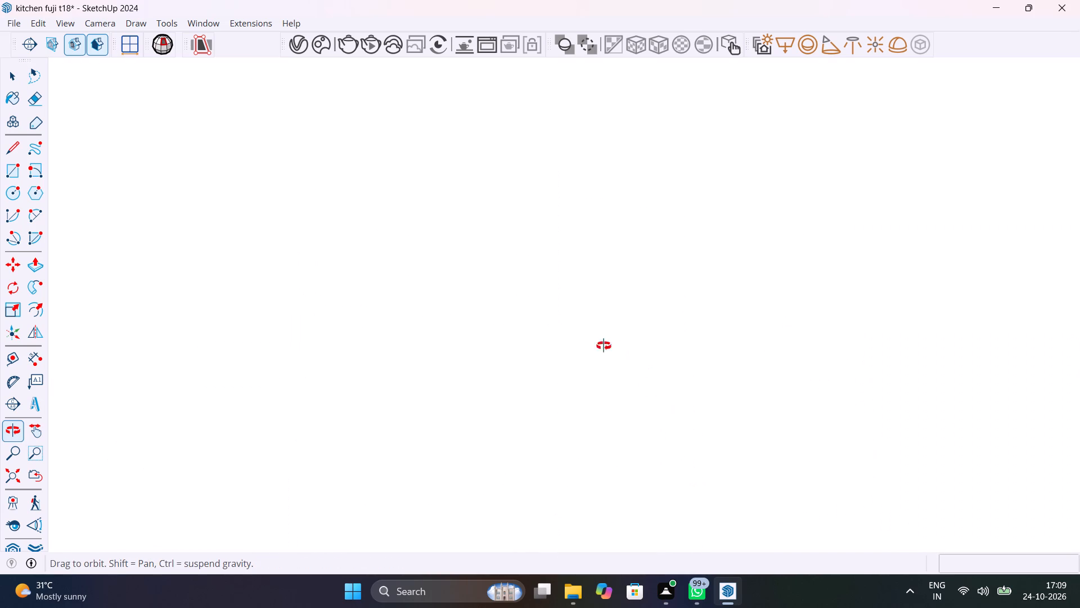
middle_click_drag(604, 346, 443, 441)
middle_click(614, 415)
middle_click_drag(624, 477, 611, 470)
Open the front panel group, delete the middle panel's face covering the recessed bay, and close the group.
left_click(611, 472)
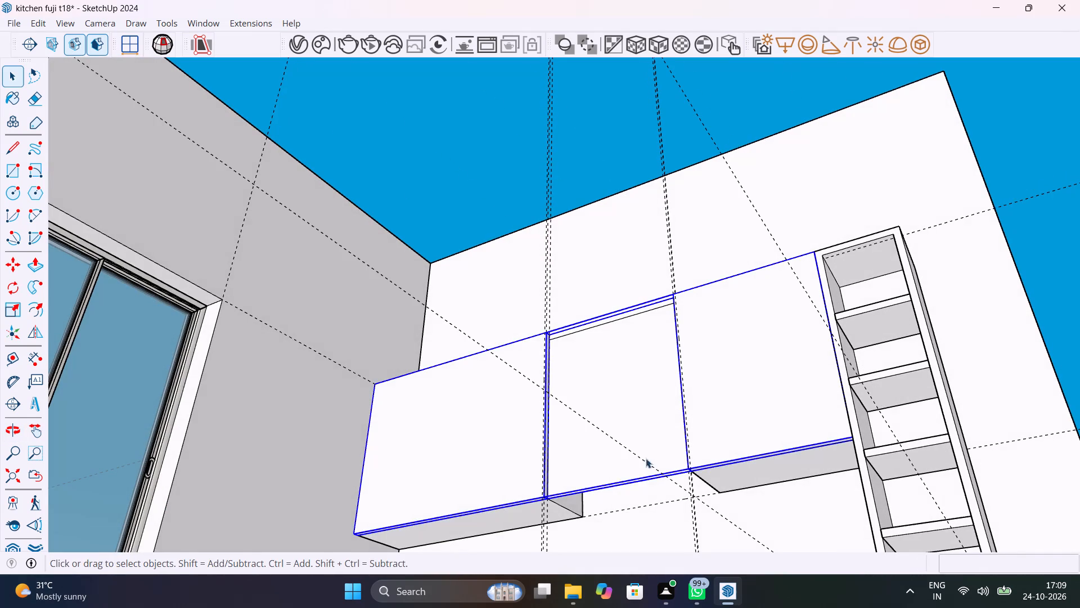
middle_click_drag(646, 458, 676, 540)
double_click(623, 418)
middle_click_drag(663, 411, 708, 487)
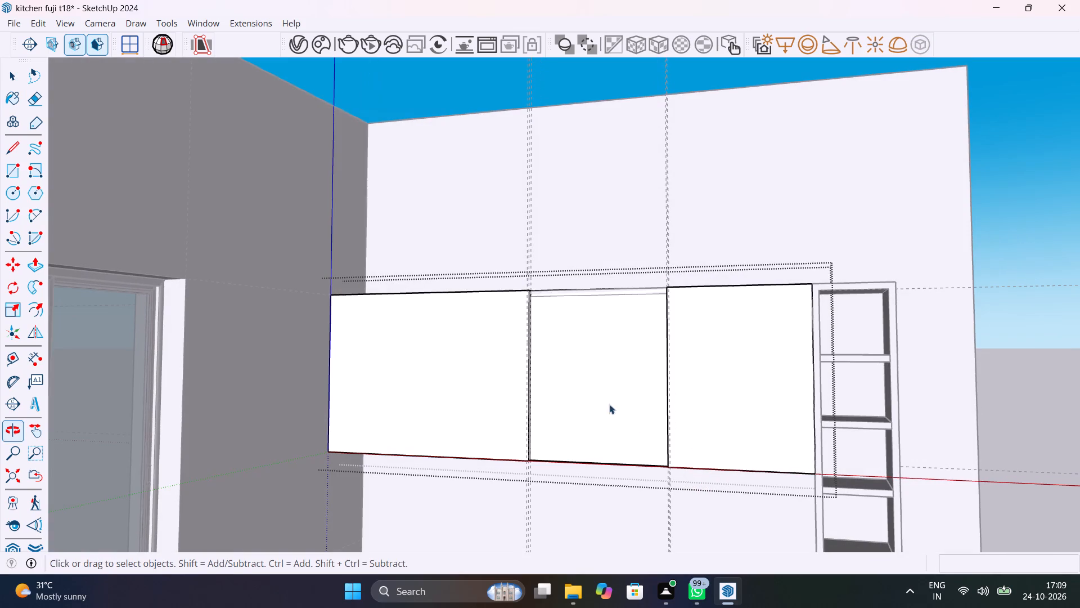
left_click(629, 382)
middle_click_drag(665, 394, 709, 445)
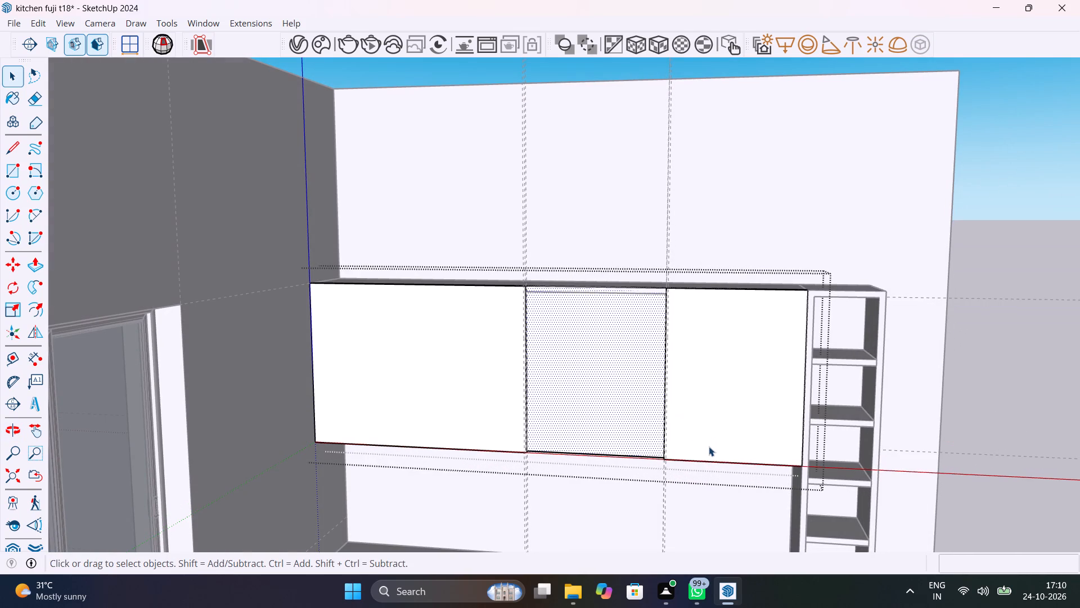
key("p")
left_click(620, 414)
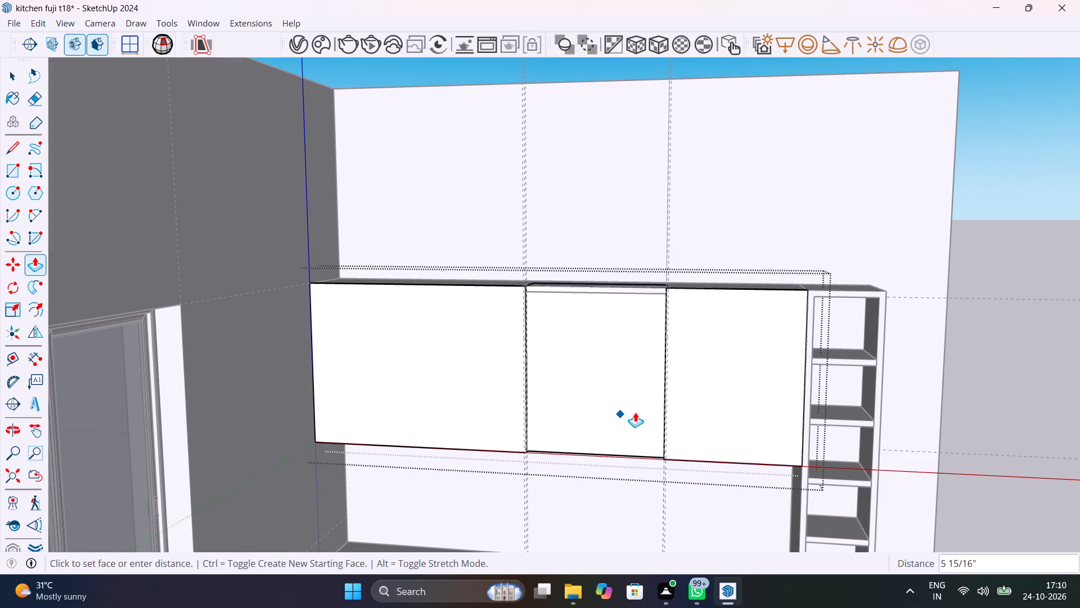
key("Escape")
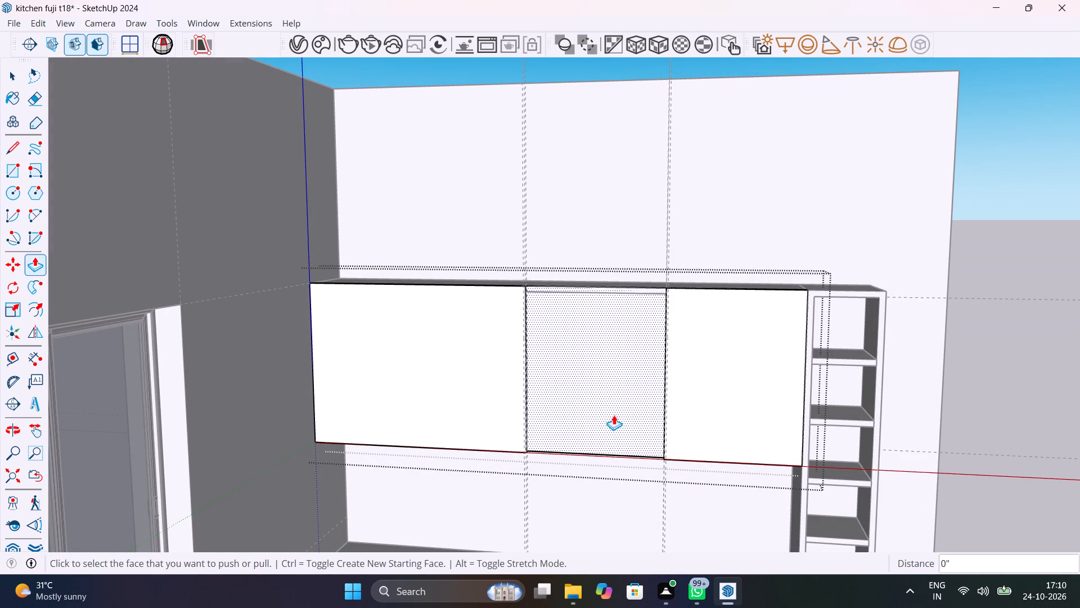
key("Delete")
scroll(614, 415, "down", 5)
key("space")
left_click(958, 383)
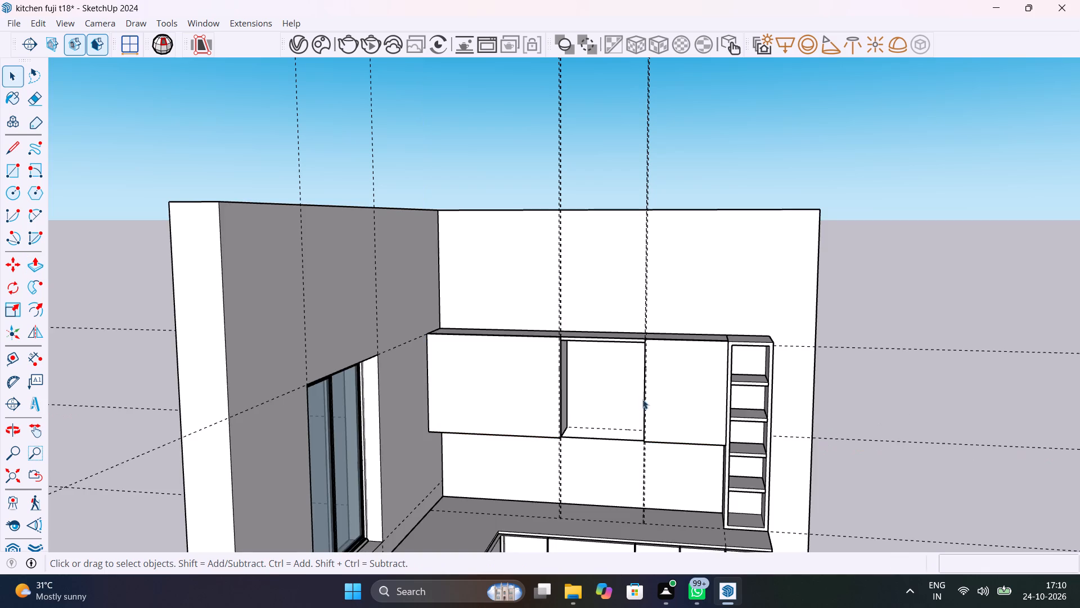
Examine the recessed middle bay and the front panel edges around it from several angles.
scroll(608, 398, "up", 8)
middle_click_drag(642, 438, 745, 500)
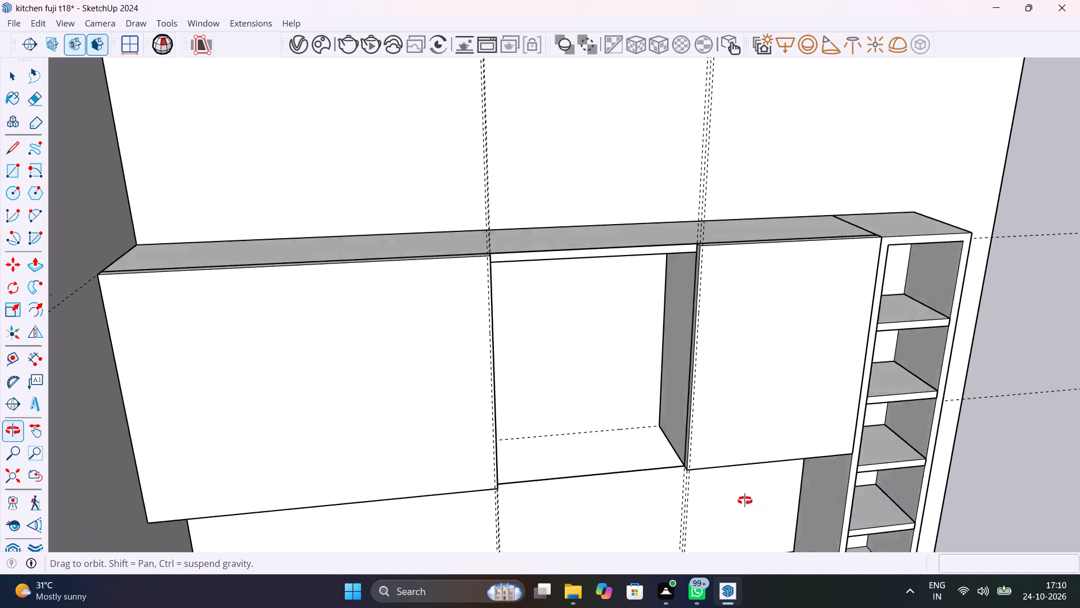
middle_click_drag(745, 500, 613, 494)
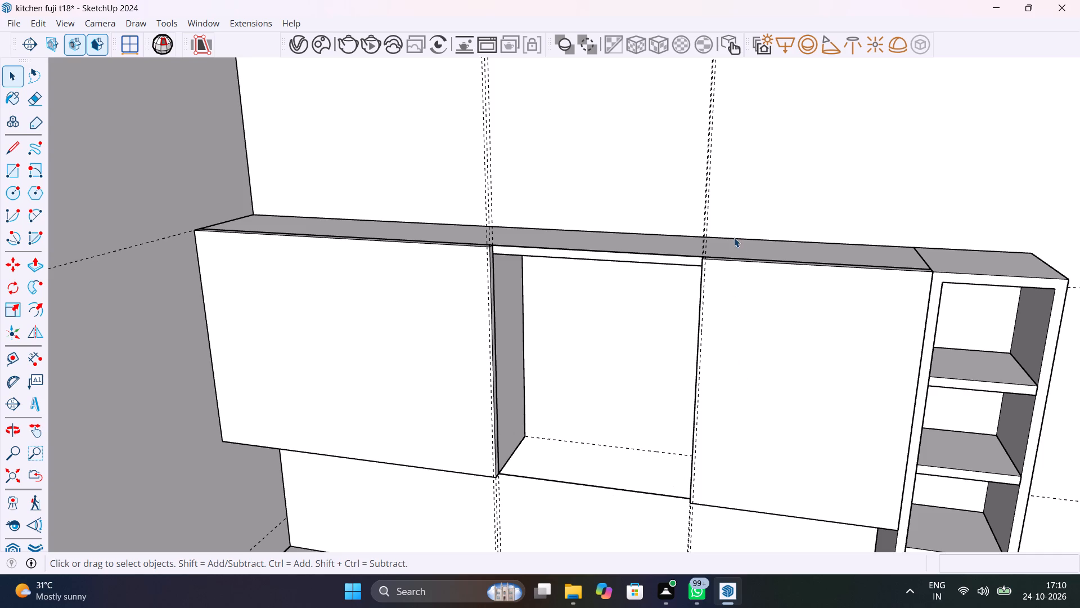
scroll(734, 237, "up", 3)
middle_click_drag(726, 303, 885, 281)
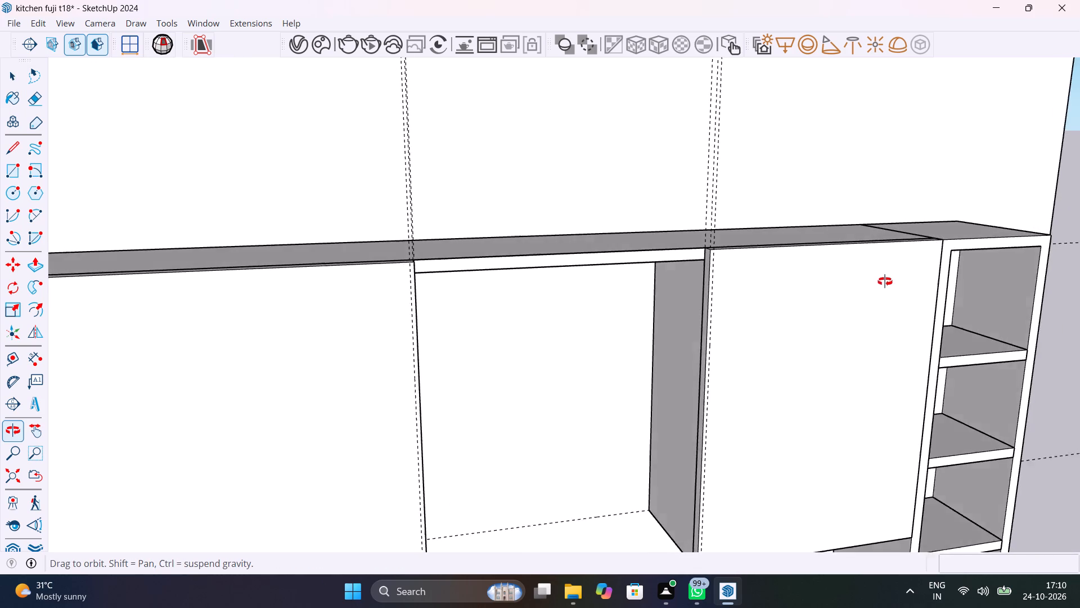
middle_click_drag(885, 281, 708, 347)
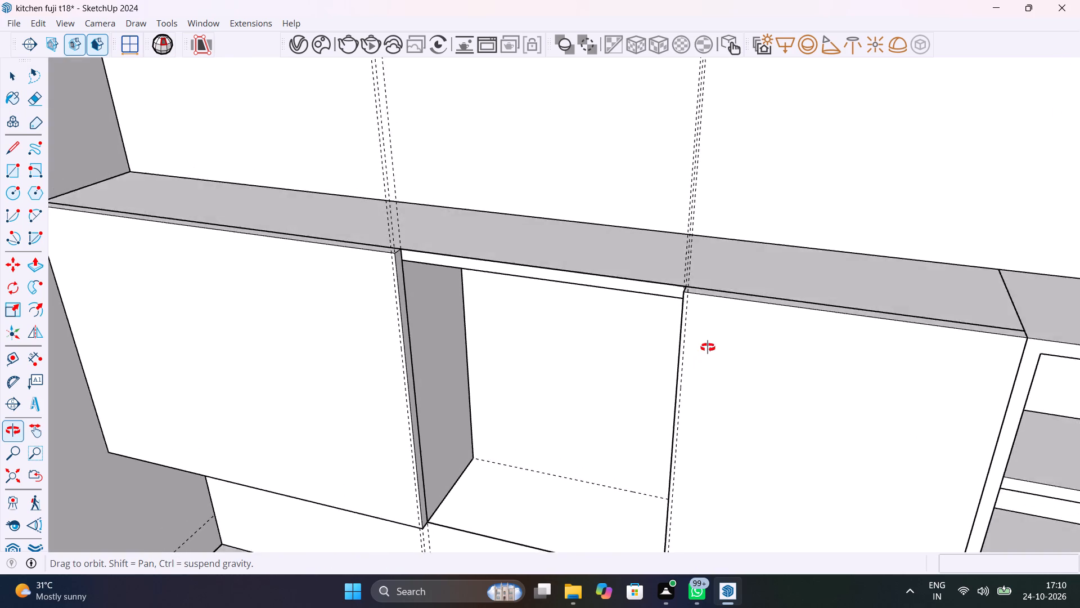
middle_click_drag(708, 347, 867, 390)
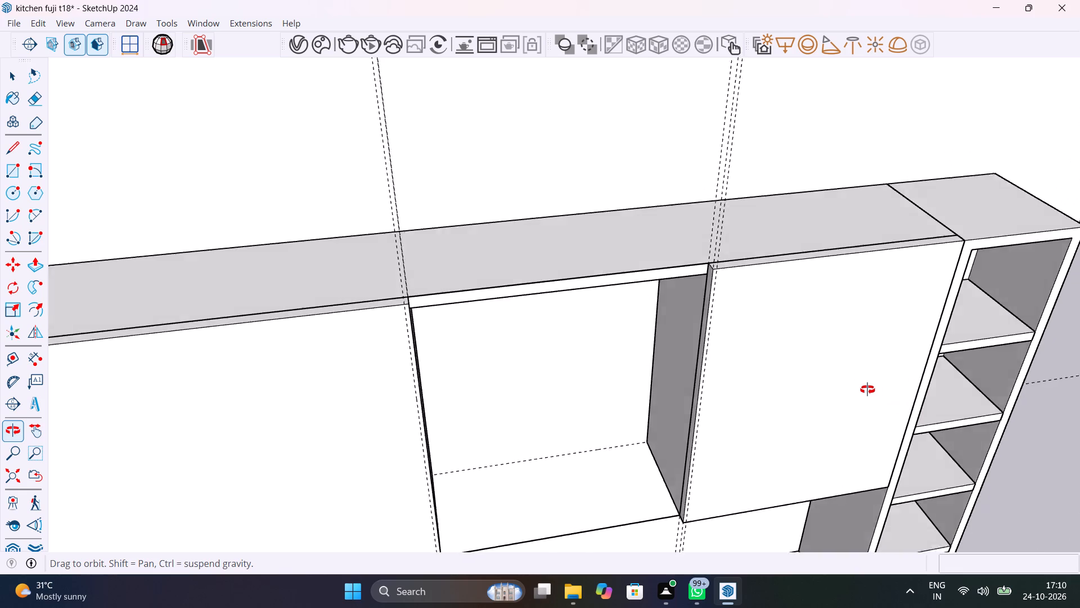
middle_click_drag(867, 390, 798, 342)
scroll(768, 337, "down", 5)
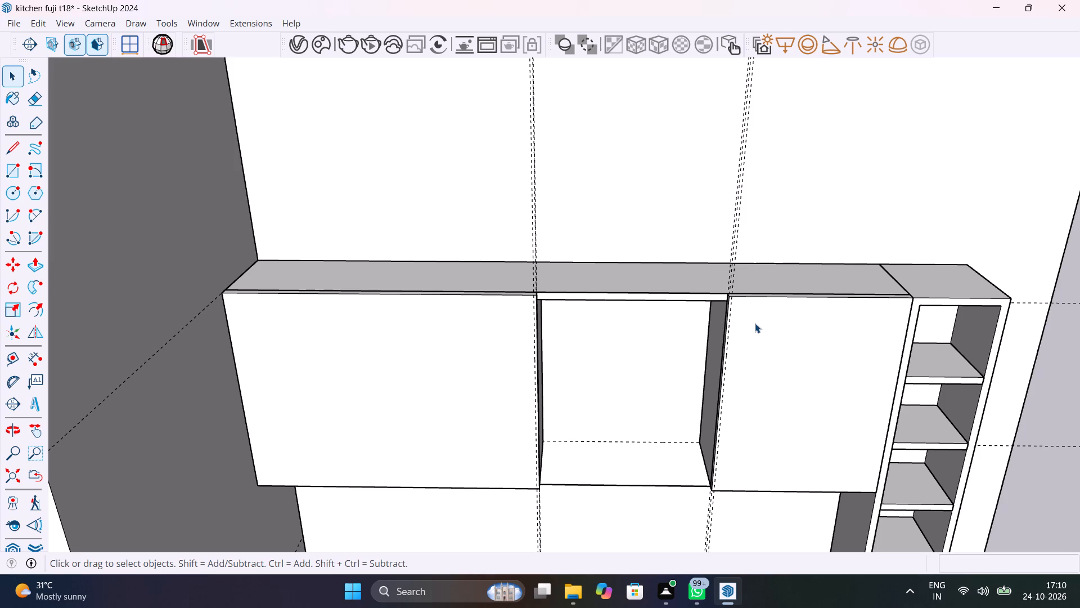
scroll(731, 312, "up", 9)
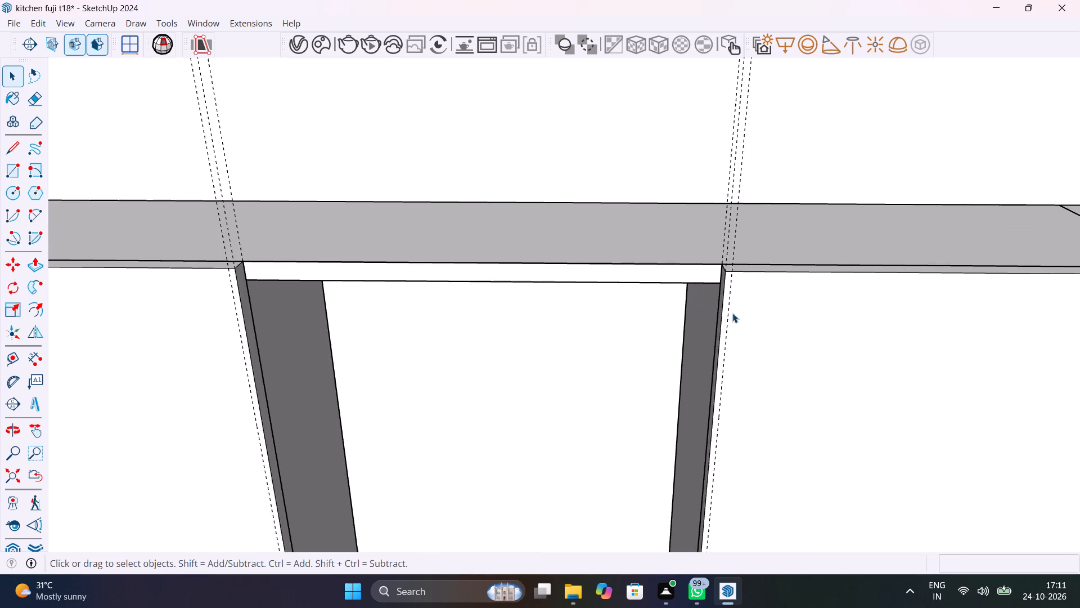
Examine the open middle bay, the wall cabinet's underside and the base cabinets from above, below and in front.
middle_click_drag(763, 324, 705, 300)
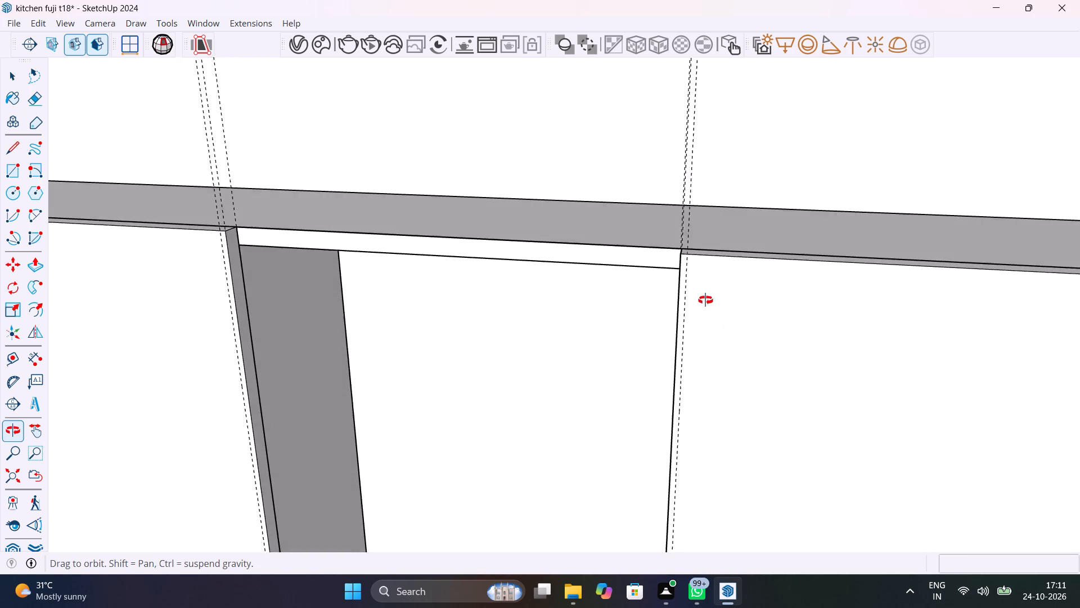
middle_click_drag(705, 300, 709, 306)
scroll(709, 306, "down", 13)
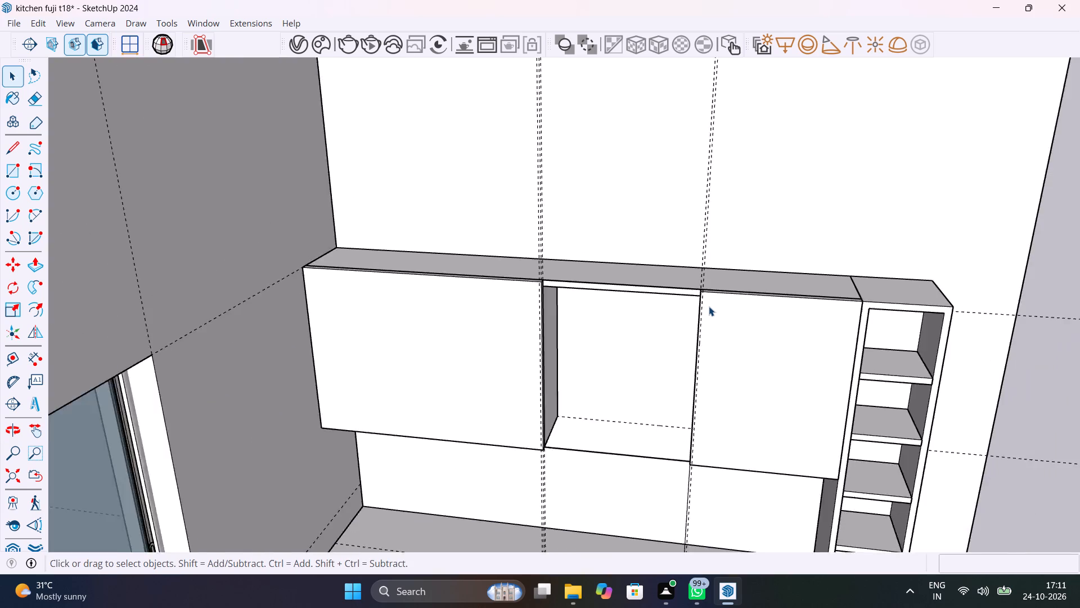
scroll(709, 306, "down", 6)
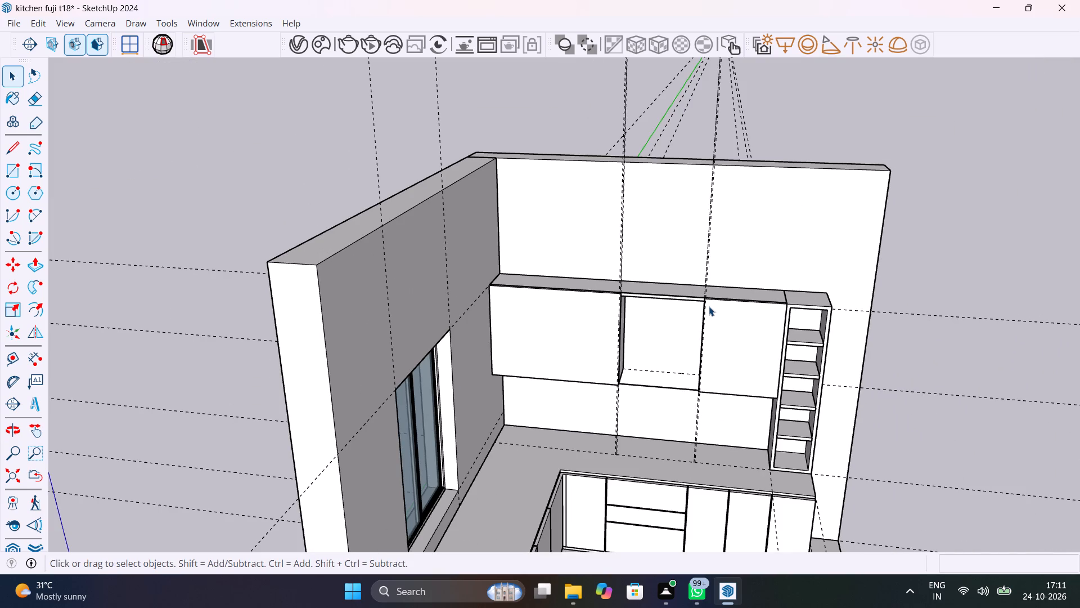
scroll(709, 306, "up", 5)
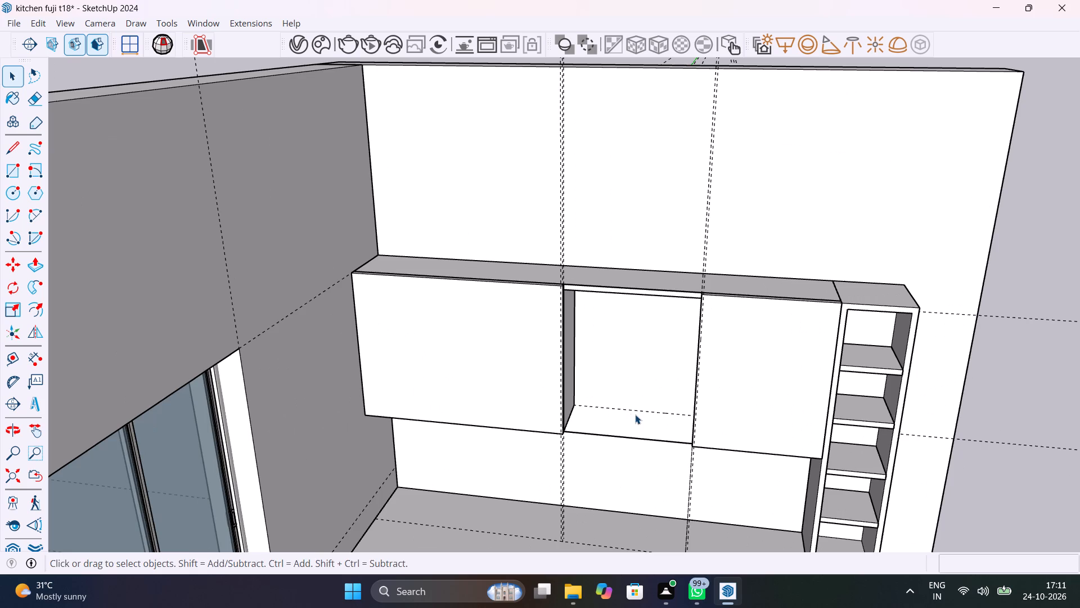
middle_click_drag(636, 414, 745, 251)
middle_click_drag(630, 433, 575, 282)
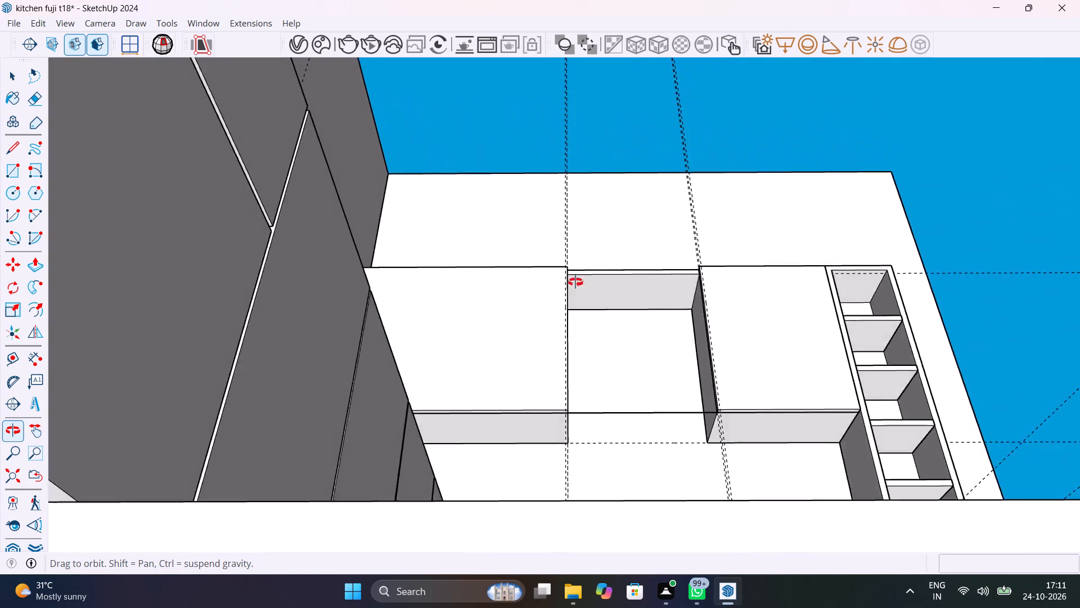
middle_click_drag(575, 282, 574, 278)
scroll(574, 279, "up", 1)
middle_click_drag(583, 319, 579, 506)
scroll(579, 506, "down", 1)
scroll(658, 306, "down", 10)
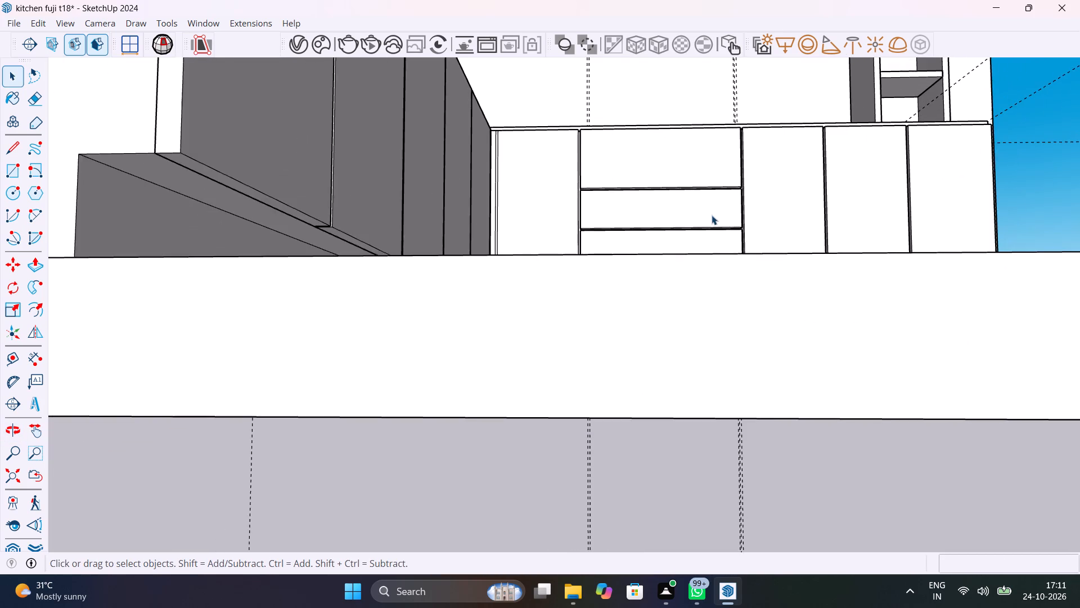
middle_click_drag(714, 227, 709, 348)
scroll(709, 348, "up", 6)
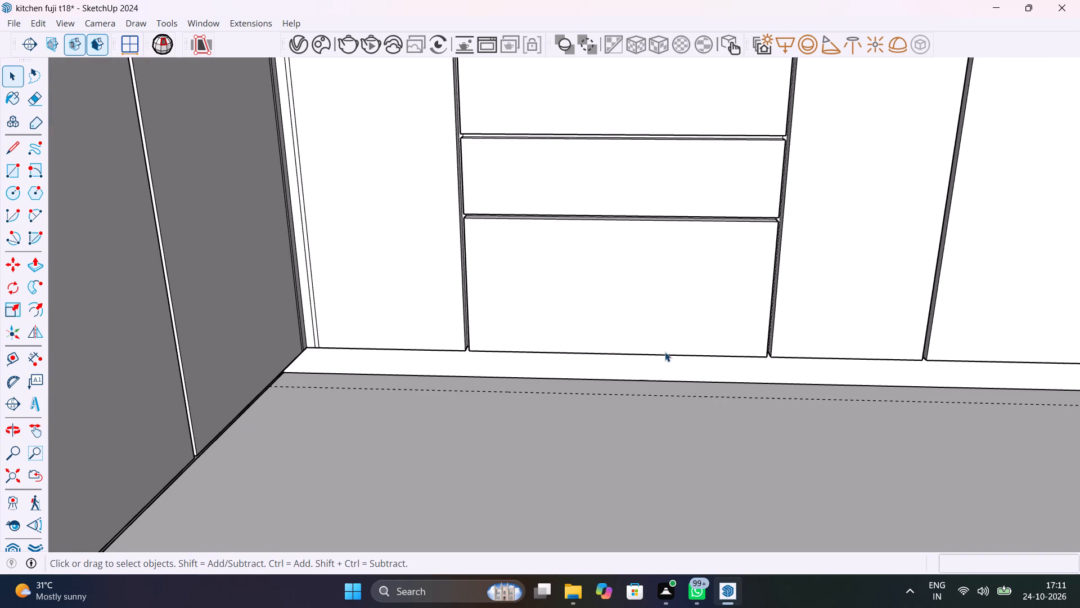
scroll(681, 285, "down", 12)
middle_click_drag(704, 135, 704, 134)
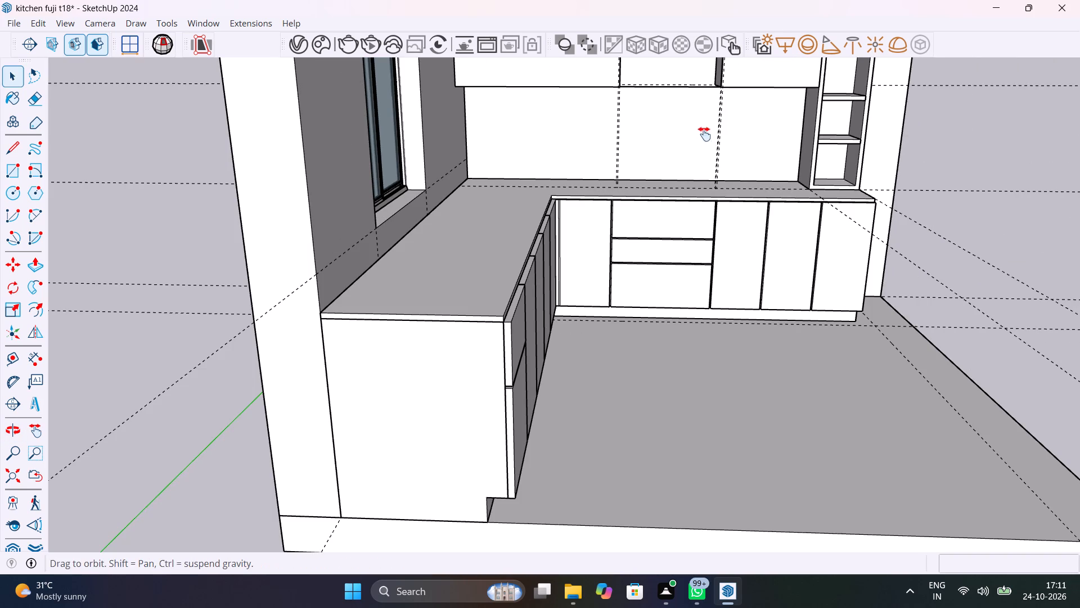
middle_click_drag(704, 134, 704, 324)
scroll(681, 267, "up", 8)
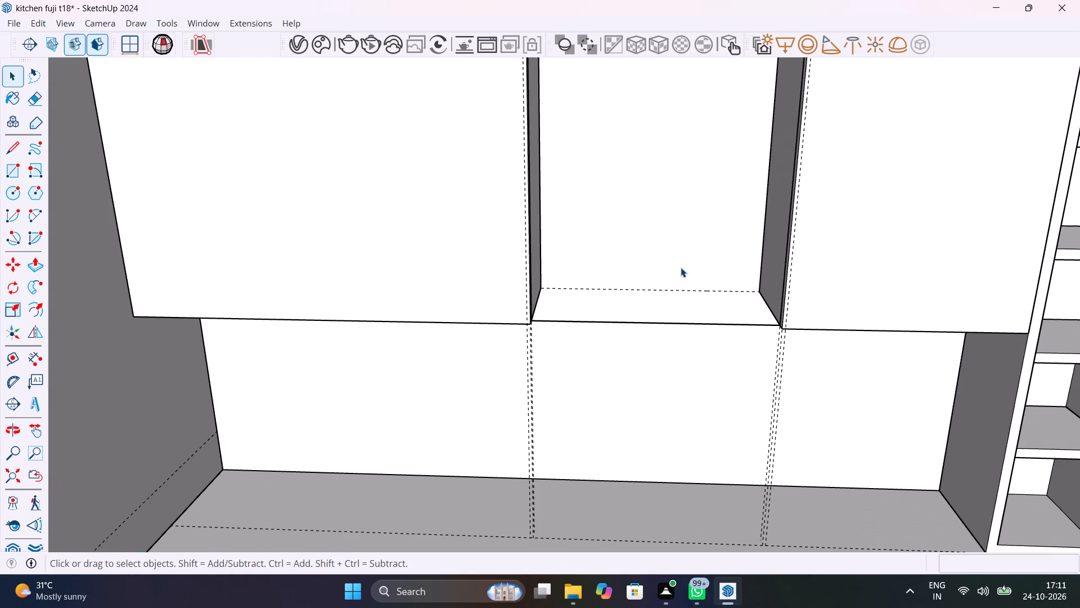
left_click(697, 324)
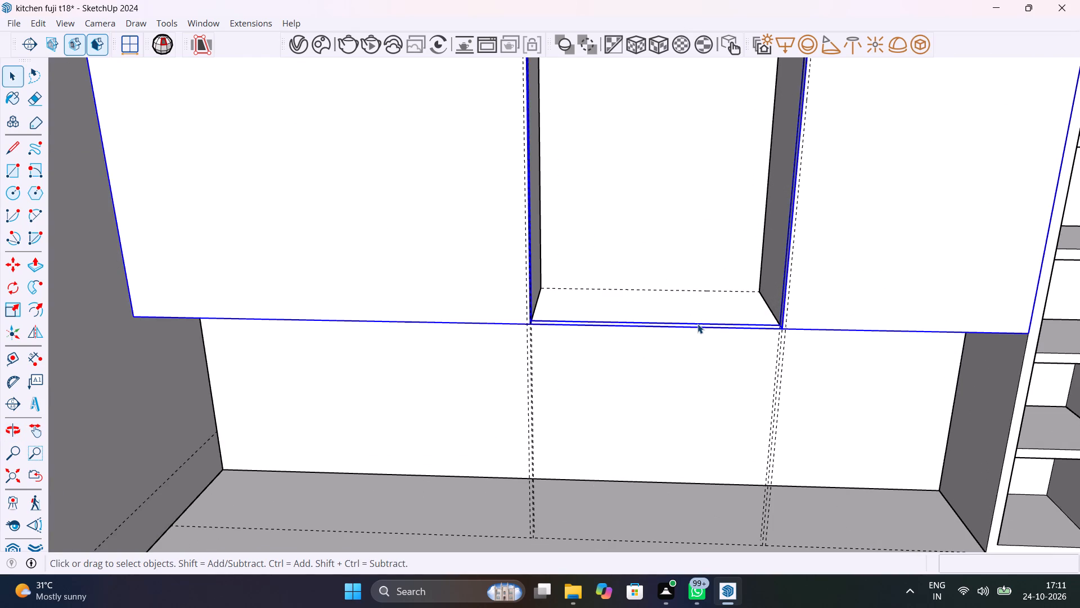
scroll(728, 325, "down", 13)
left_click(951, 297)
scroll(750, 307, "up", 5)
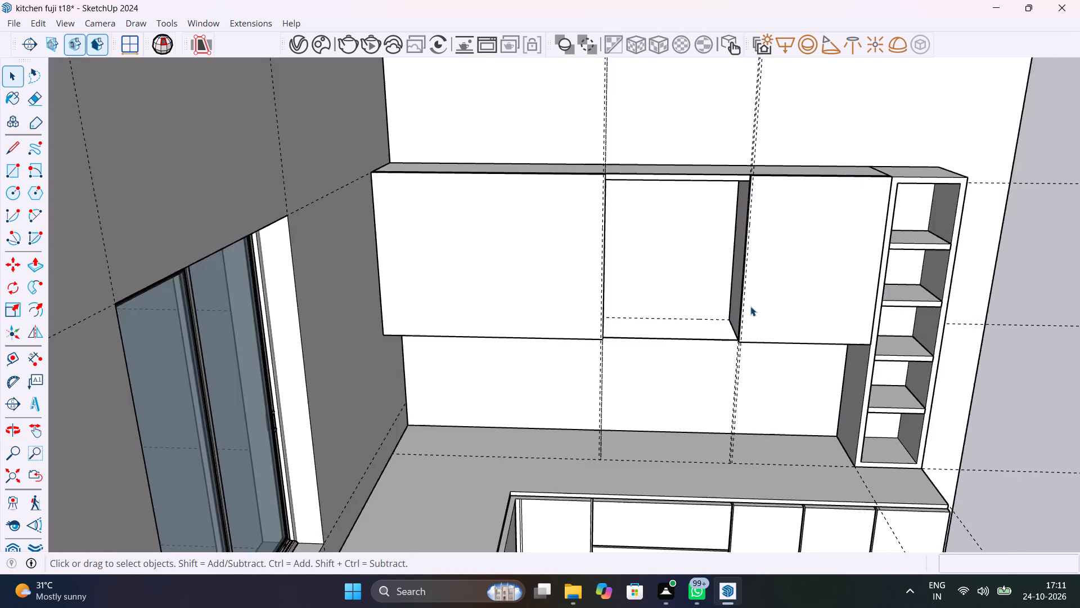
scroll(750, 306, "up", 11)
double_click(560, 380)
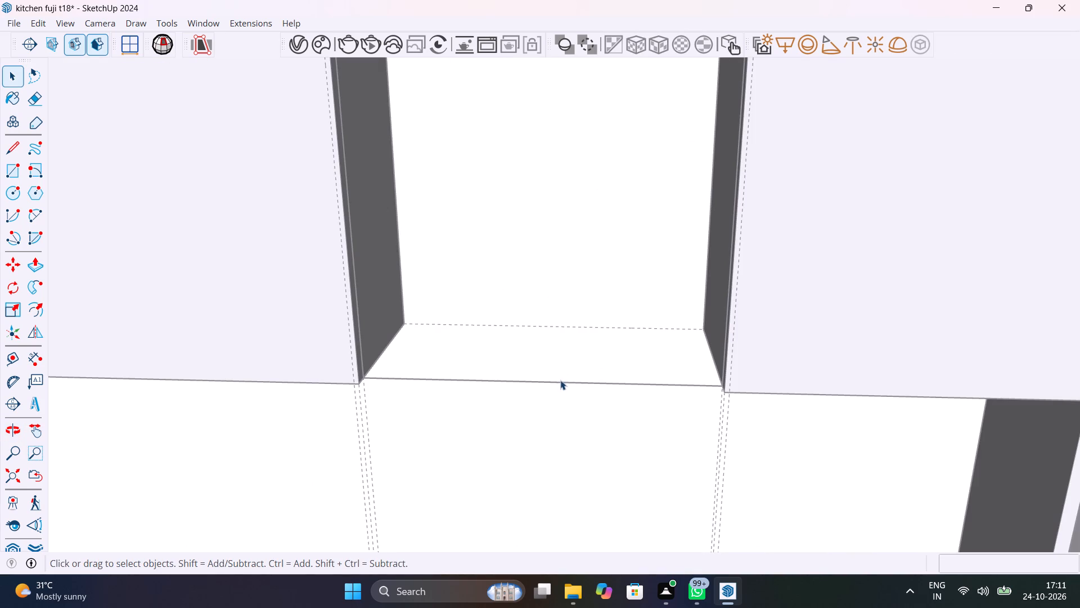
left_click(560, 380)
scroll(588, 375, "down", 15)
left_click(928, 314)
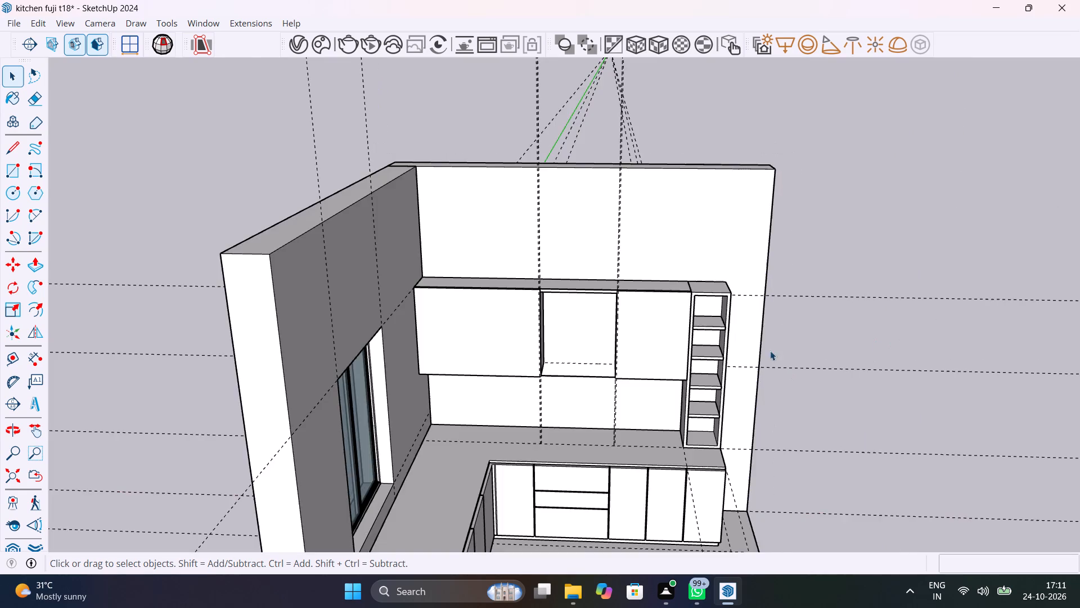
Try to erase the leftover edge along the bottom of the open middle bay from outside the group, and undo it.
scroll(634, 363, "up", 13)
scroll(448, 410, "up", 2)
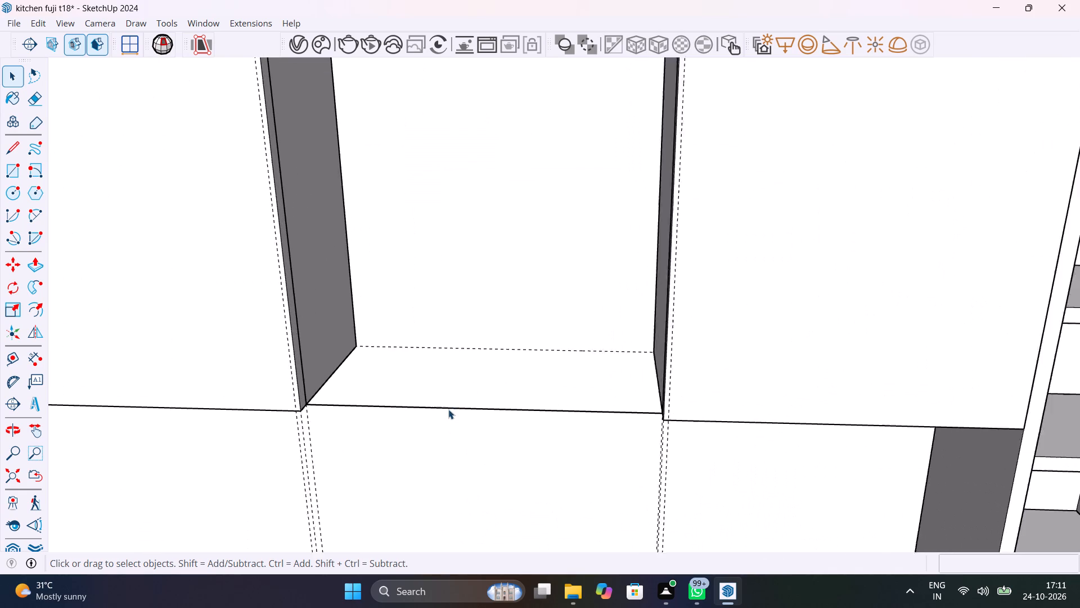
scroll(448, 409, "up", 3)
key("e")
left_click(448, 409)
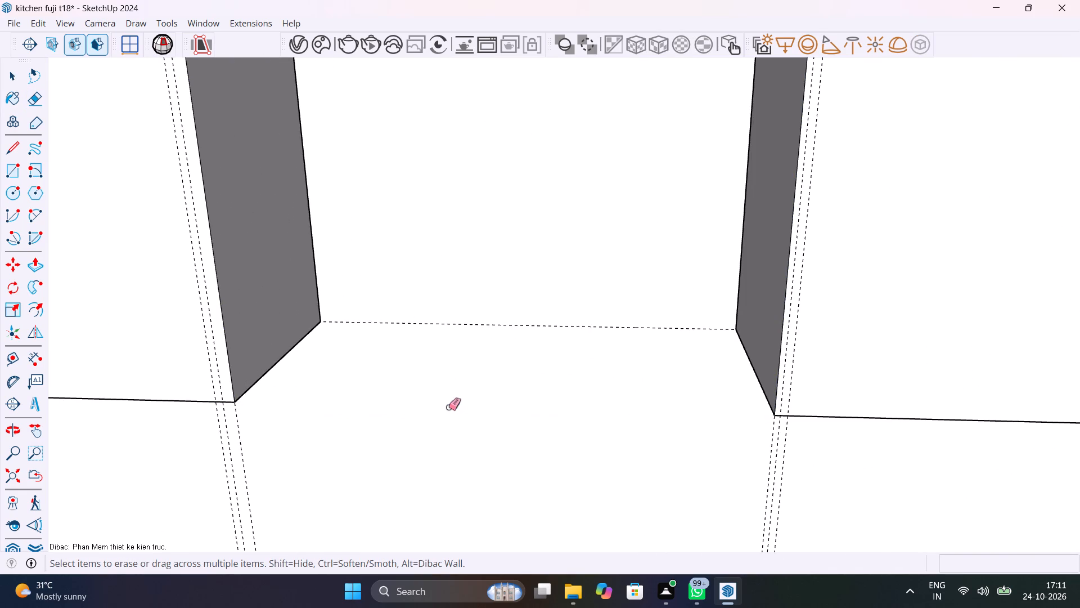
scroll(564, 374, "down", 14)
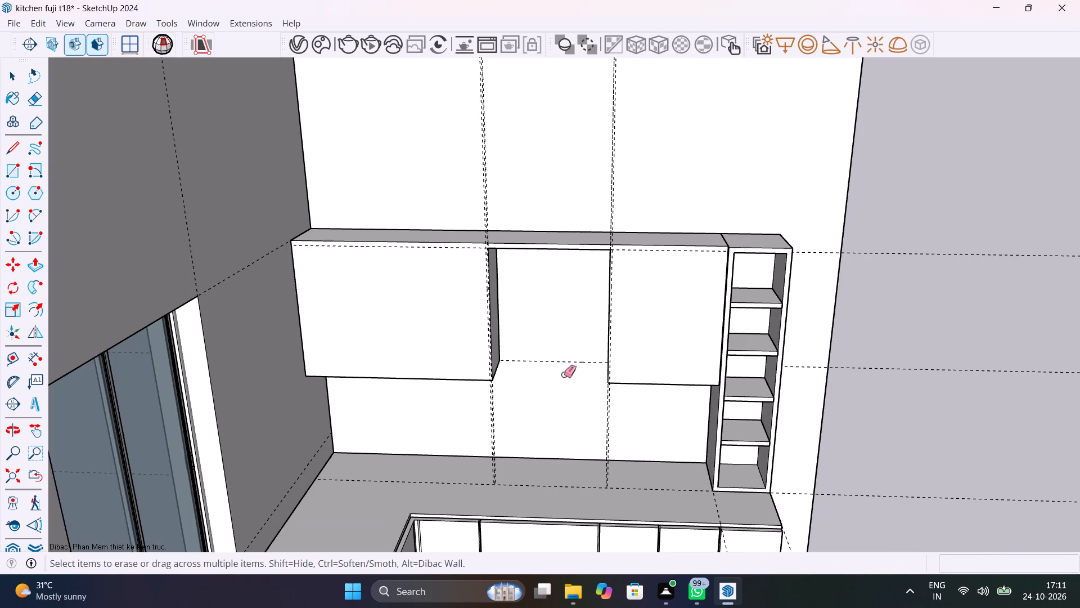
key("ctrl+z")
Open the front panel group, erase the leftover edge along the bottom of the open middle bay, and close the group.
scroll(564, 374, "up", 9)
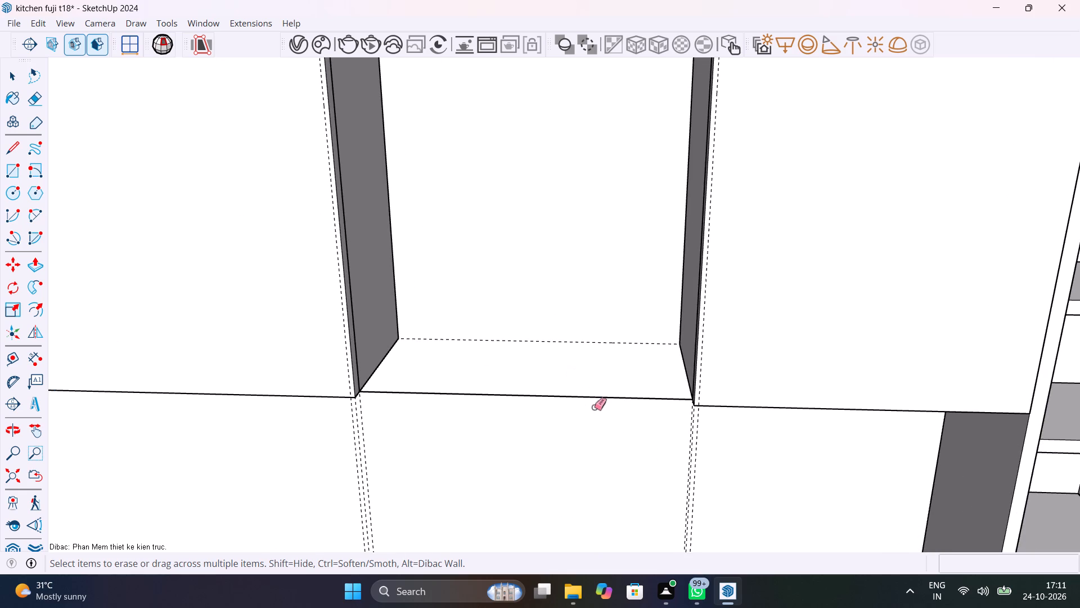
scroll(594, 407, "up", 3)
key("space")
double_click(800, 380)
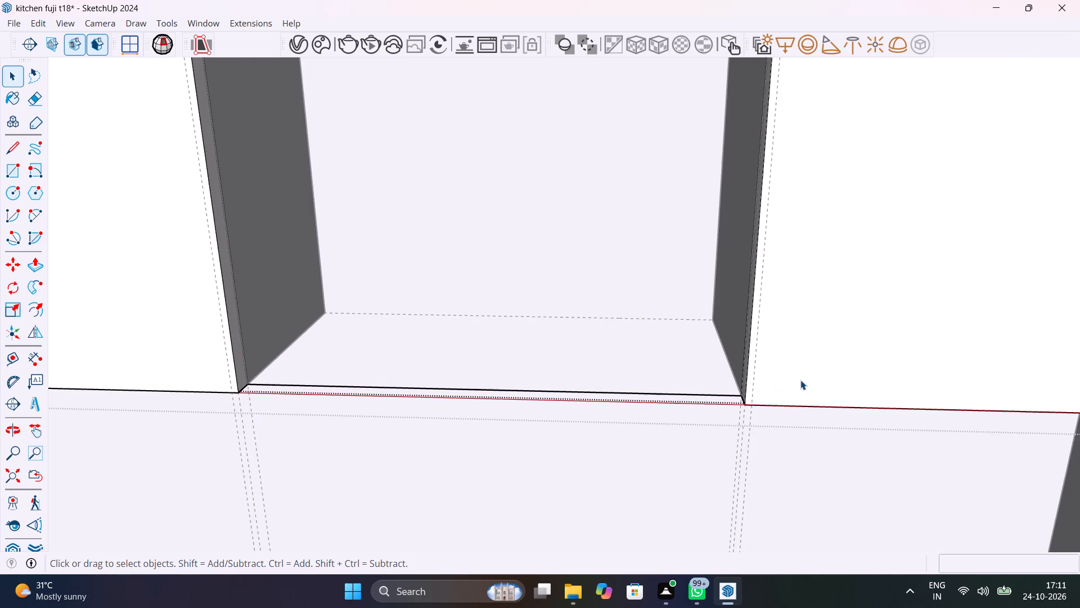
middle_click_drag(558, 395, 570, 449)
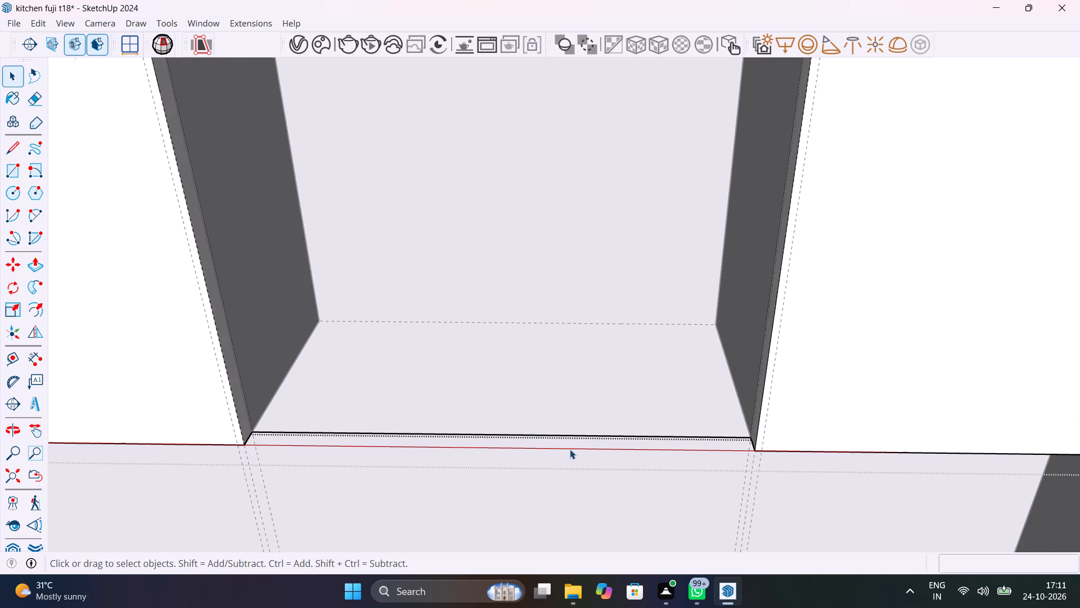
scroll(570, 449, "up", 3)
scroll(570, 449, "down", 3)
key("e")
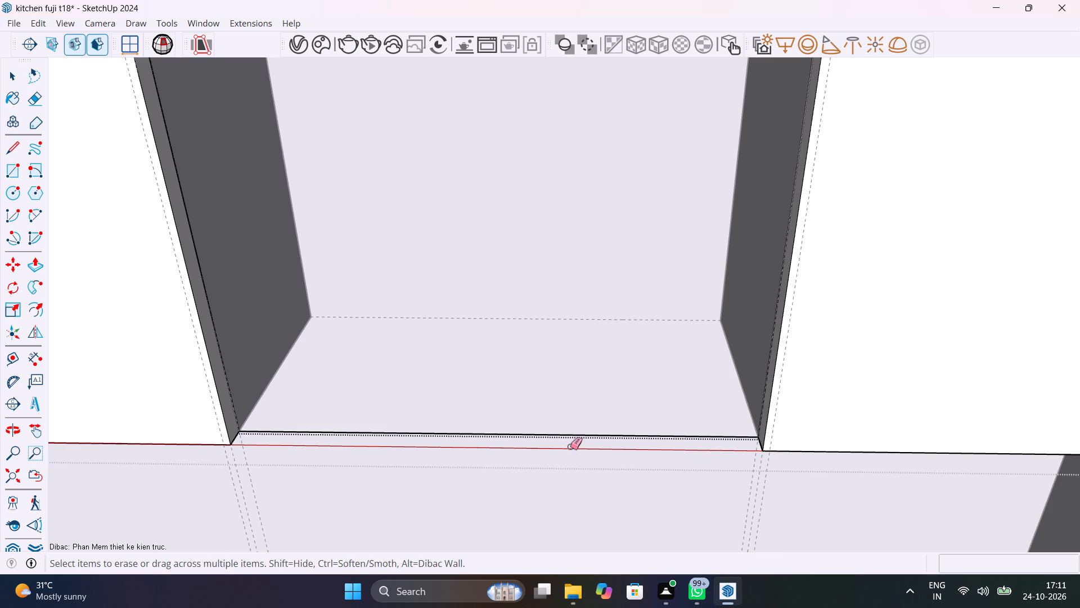
left_click_drag(569, 439, 568, 431)
scroll(568, 427, "down", 15)
key("space")
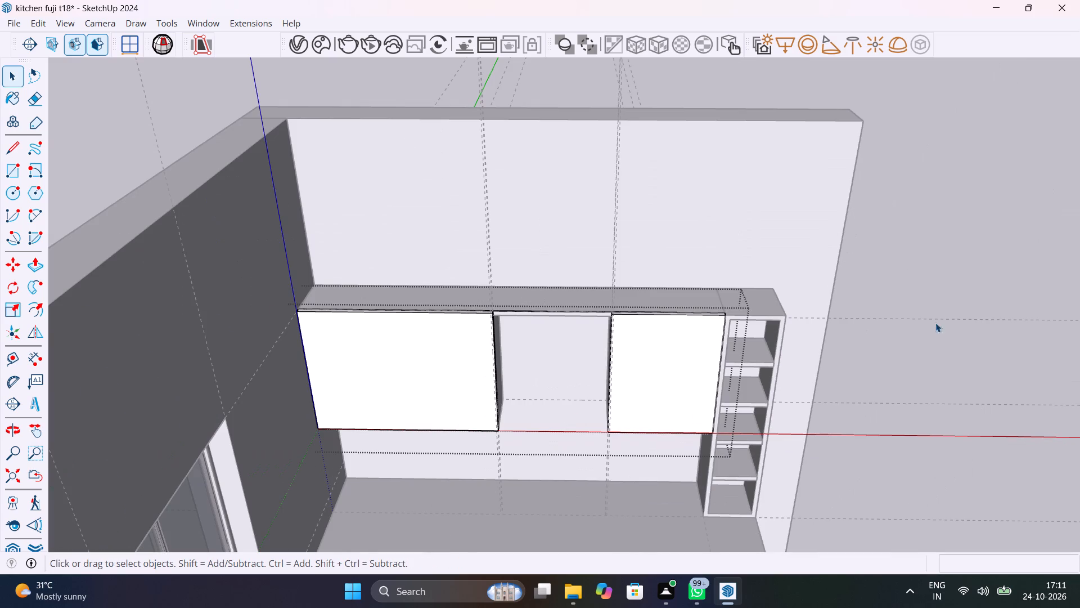
left_click(965, 270)
Examine the wall cabinet's open middle bay, its top and bottom edges and the adjoining front panels from several angles.
scroll(618, 409, "up", 4)
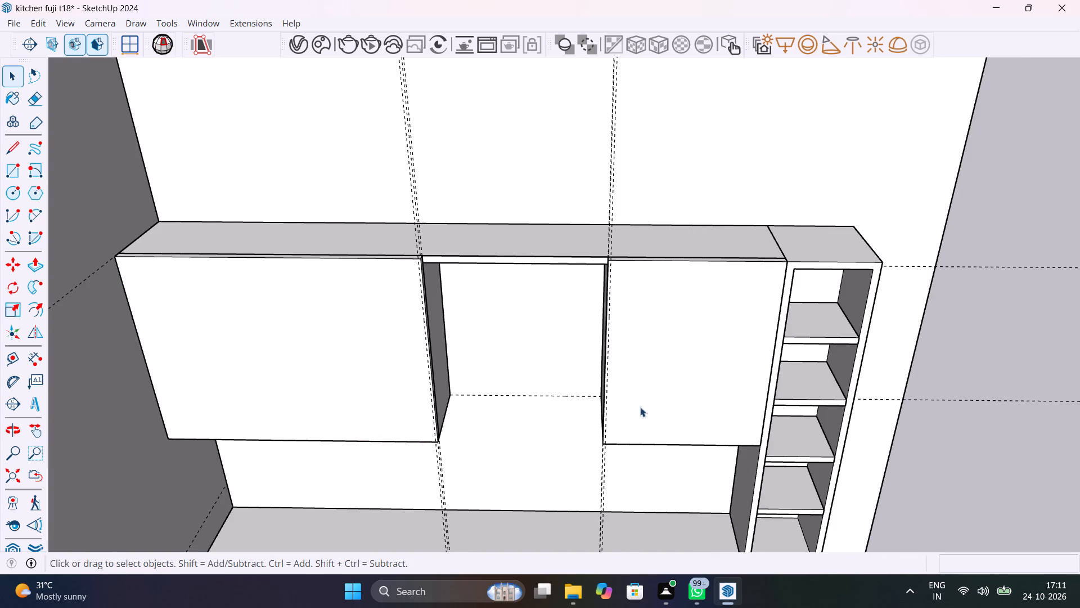
middle_click_drag(687, 397, 479, 339)
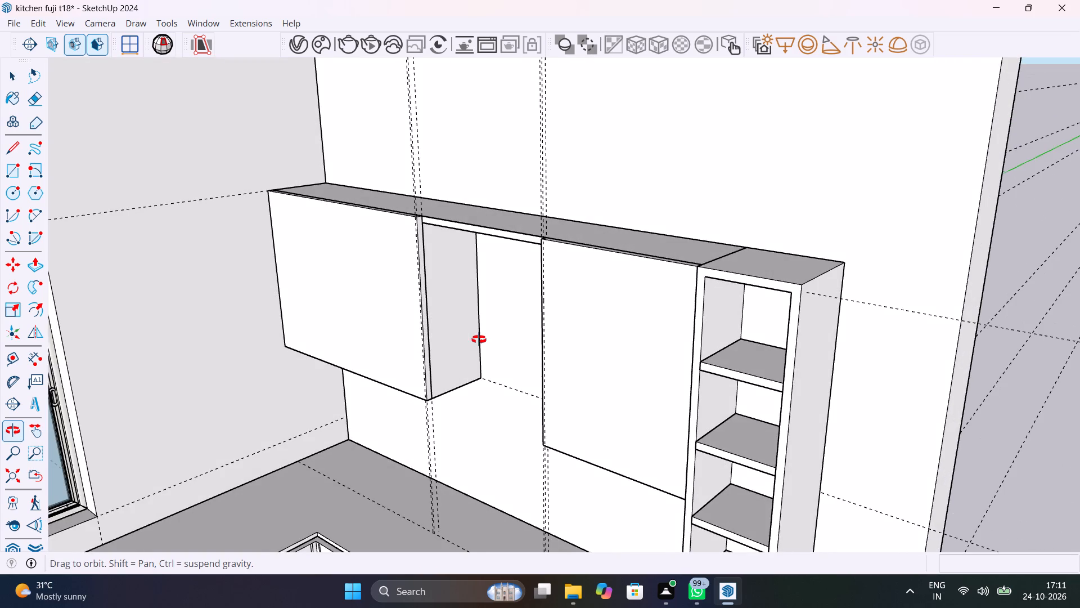
middle_click_drag(479, 339, 742, 352)
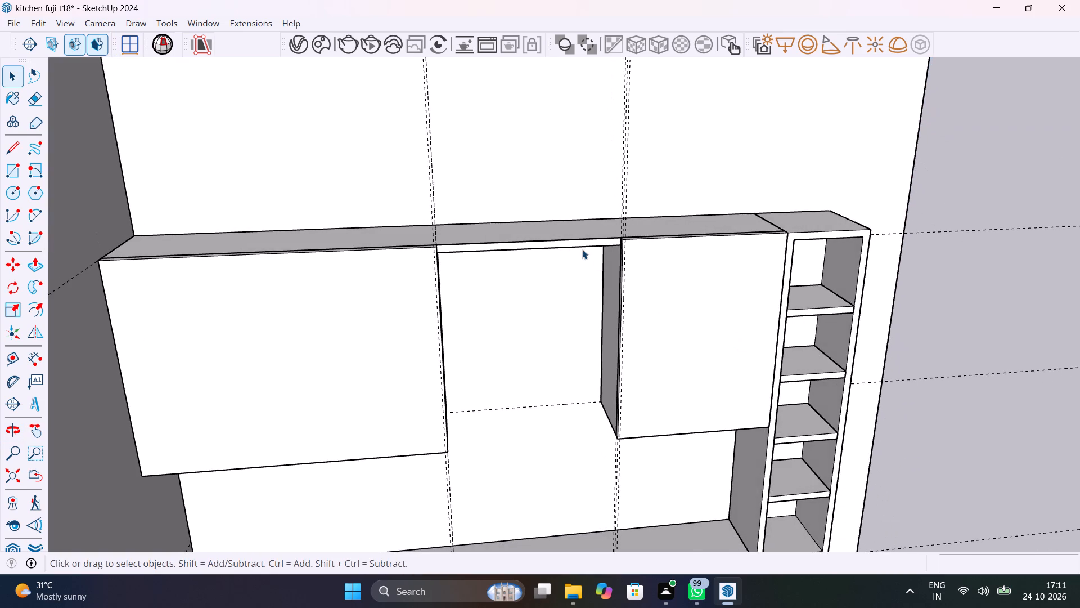
scroll(582, 249, "up", 4)
scroll(678, 217, "up", 7)
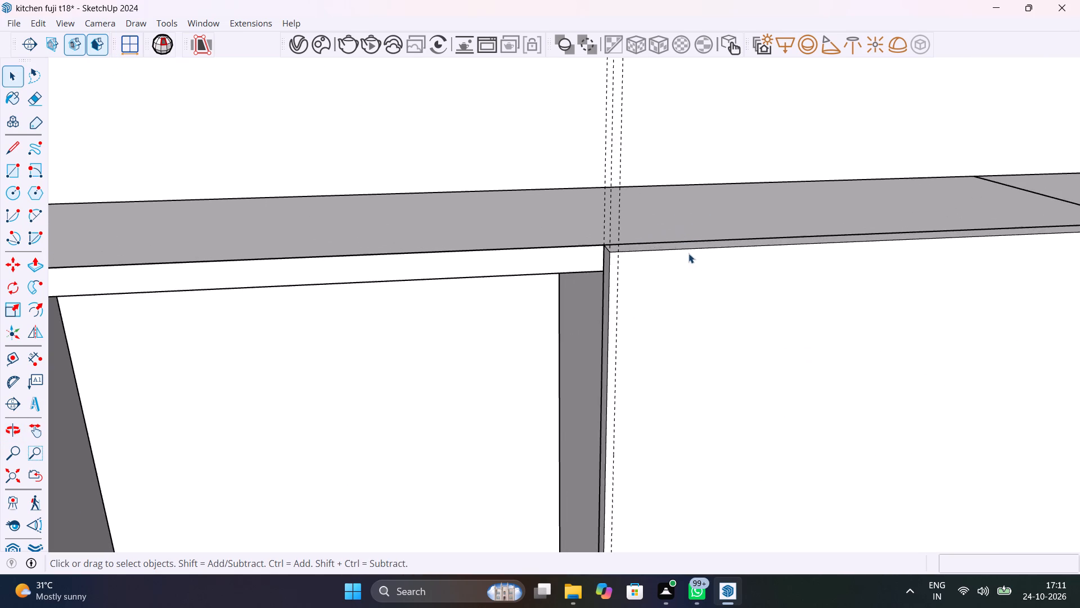
scroll(694, 261, "down", 5)
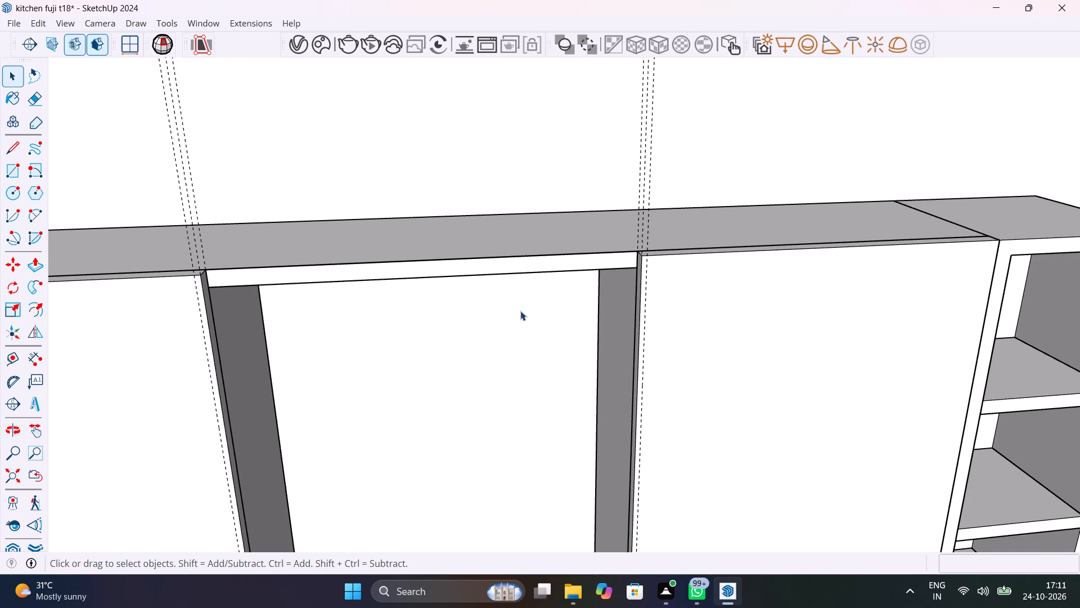
scroll(772, 323, "down", 1)
middle_click_drag(772, 321, 732, 327)
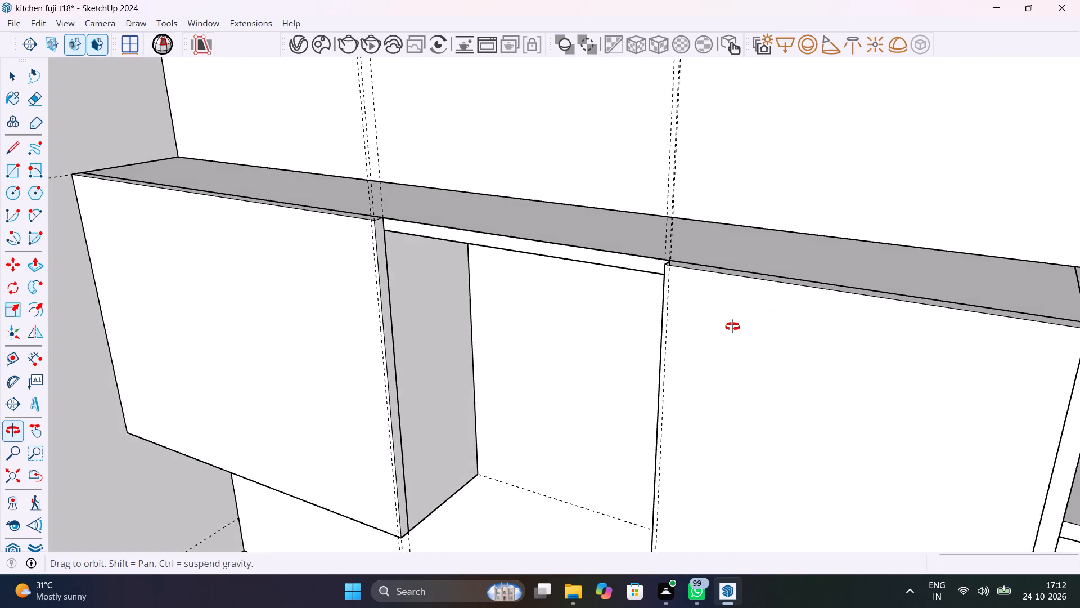
middle_click_drag(732, 327, 743, 329)
scroll(744, 329, "down", 15)
scroll(744, 330, "down", 7)
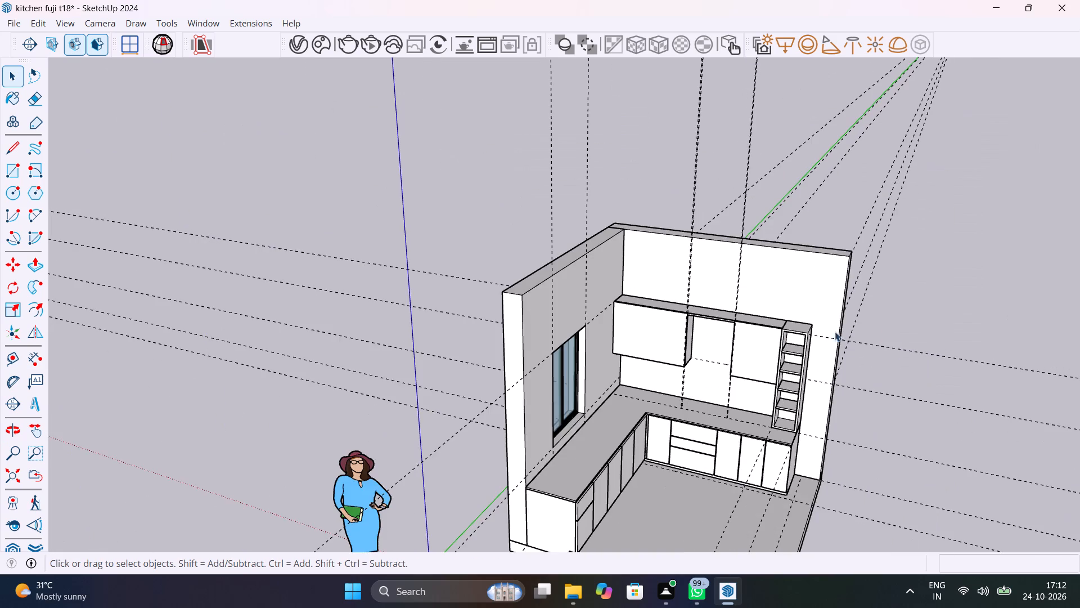
scroll(941, 323, "up", 5)
scroll(628, 342, "up", 6)
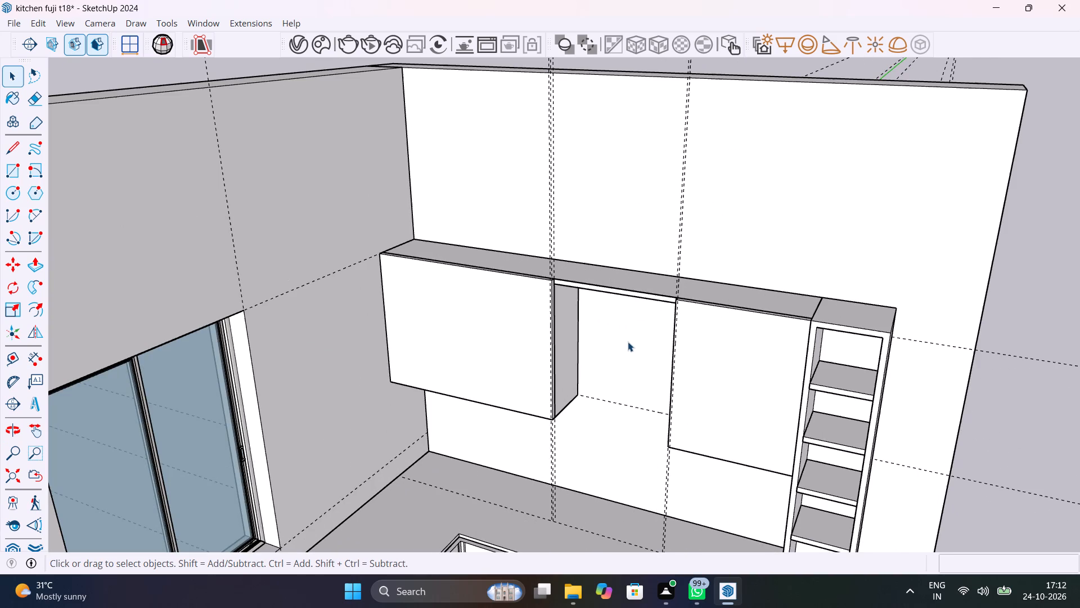
scroll(668, 326, "up", 4)
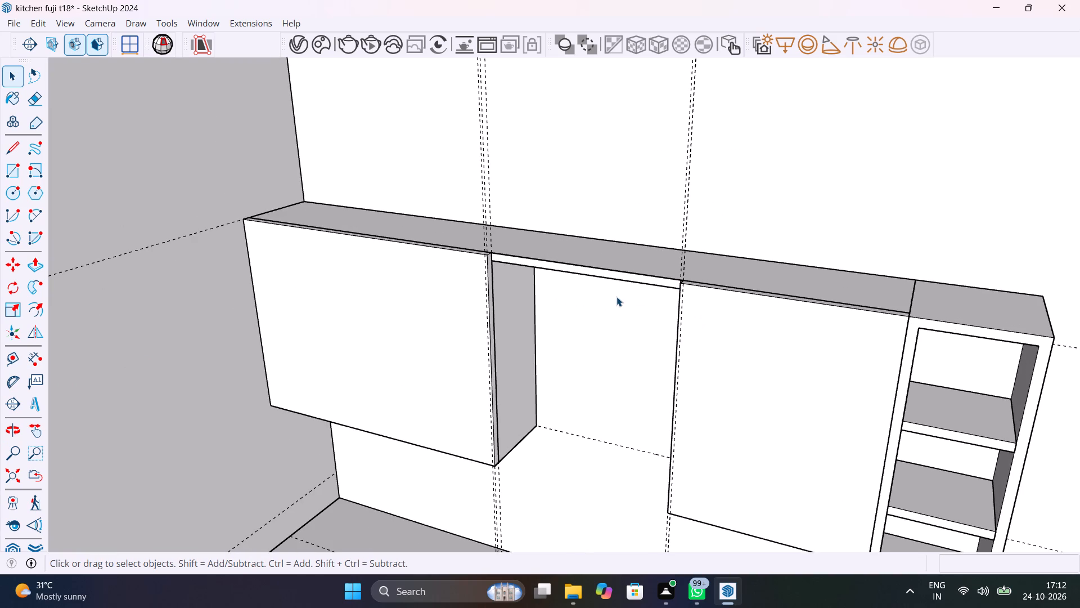
scroll(616, 297, "down", 5)
scroll(596, 377, "up", 11)
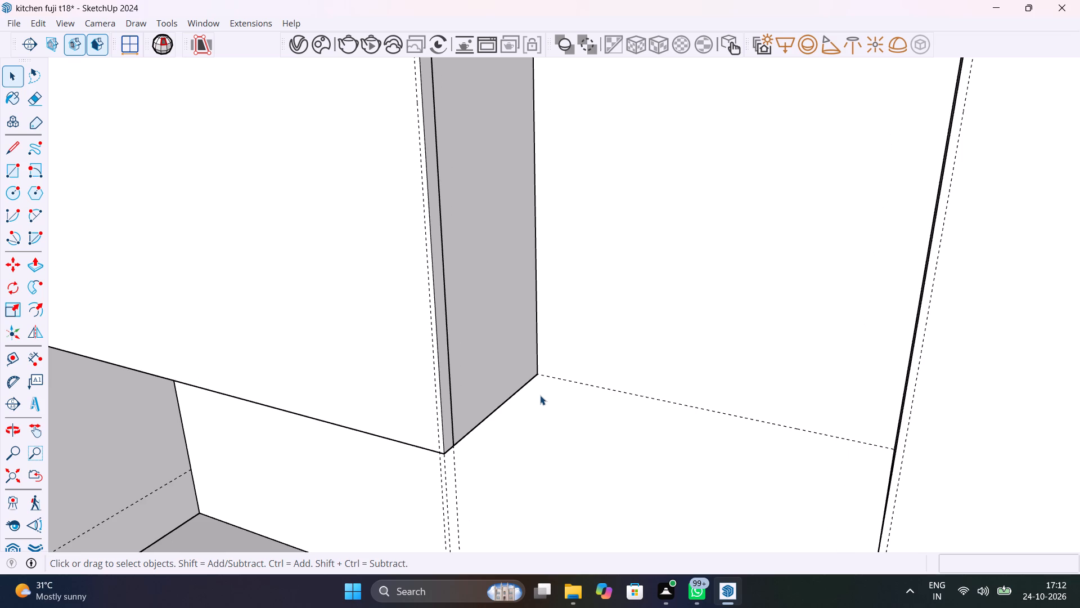
scroll(486, 391, "up", 5)
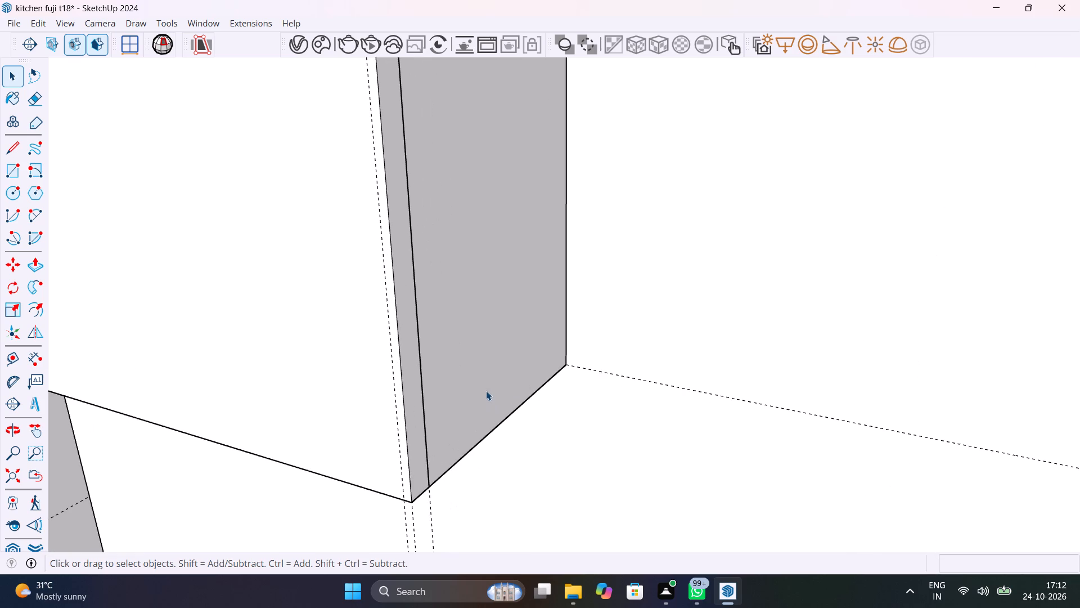
scroll(496, 395, "down", 10)
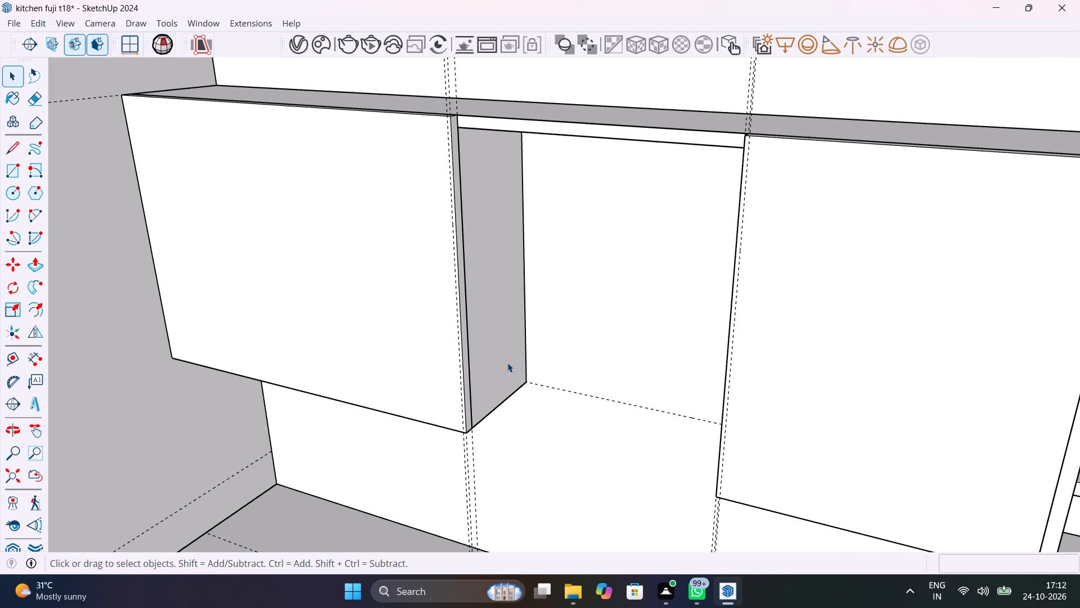
middle_click_drag(524, 376, 685, 502)
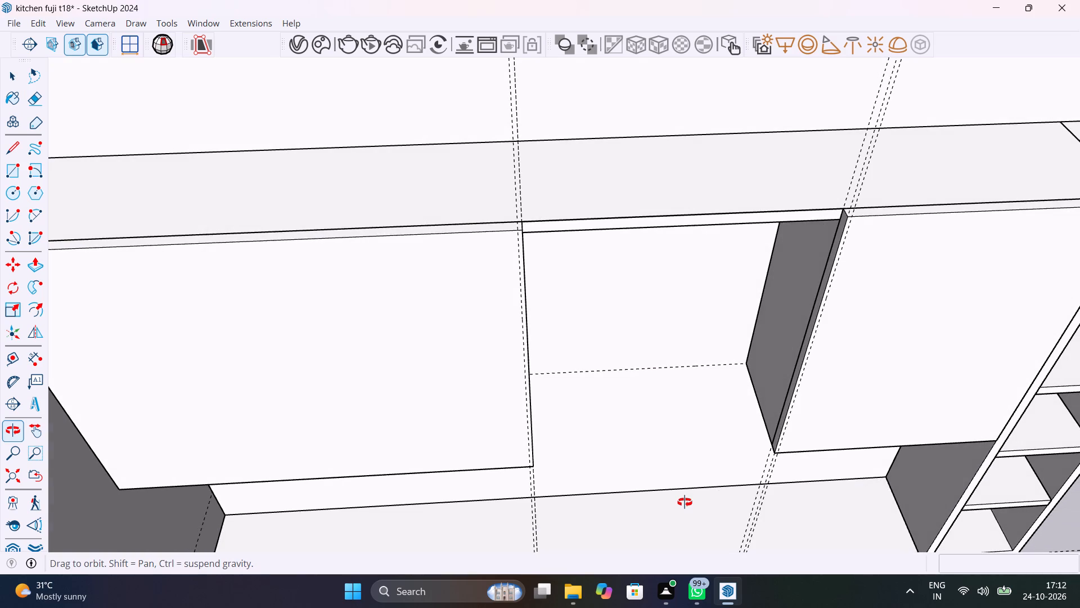
middle_click_drag(685, 502, 501, 401)
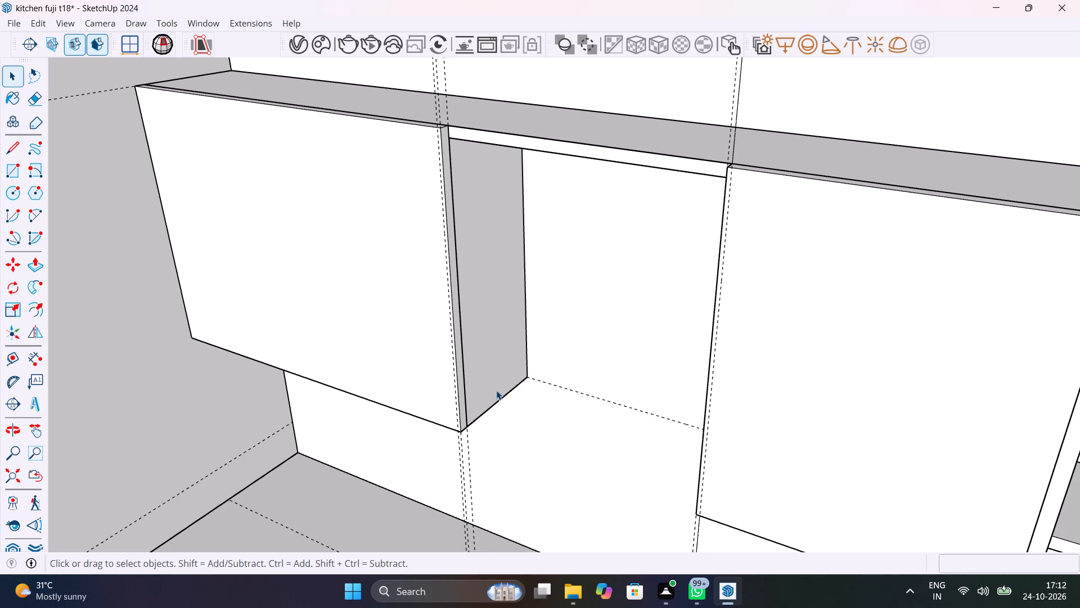
Examine the wall cabinet's open middle bay, its top edge and the side front panels' corners from several angles.
scroll(454, 145, "up", 8)
middle_click_drag(499, 205, 597, 302)
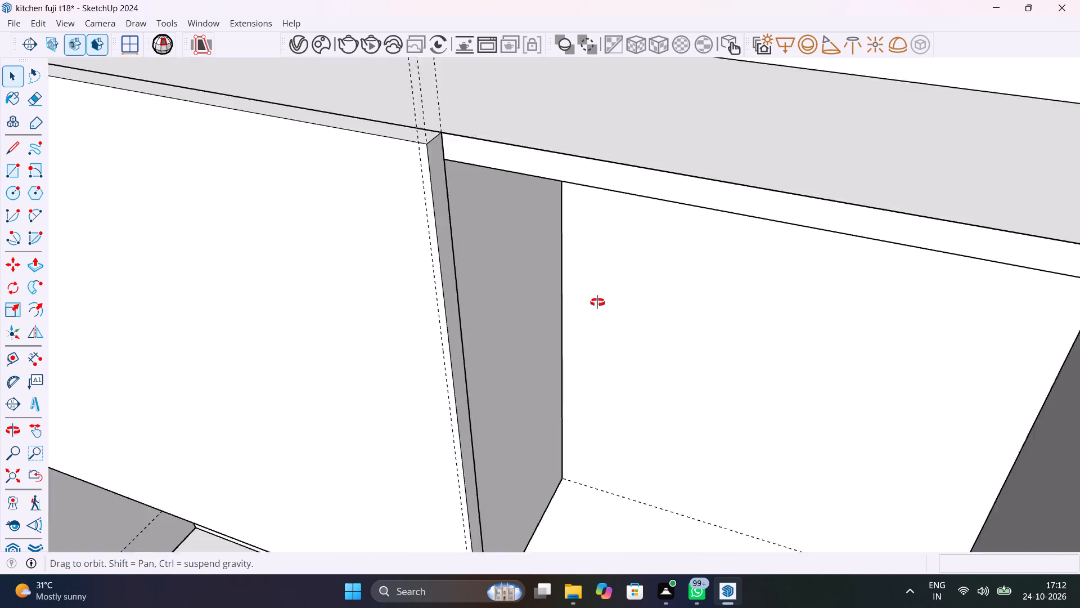
middle_click_drag(597, 302, 704, 316)
scroll(722, 317, "down", 2)
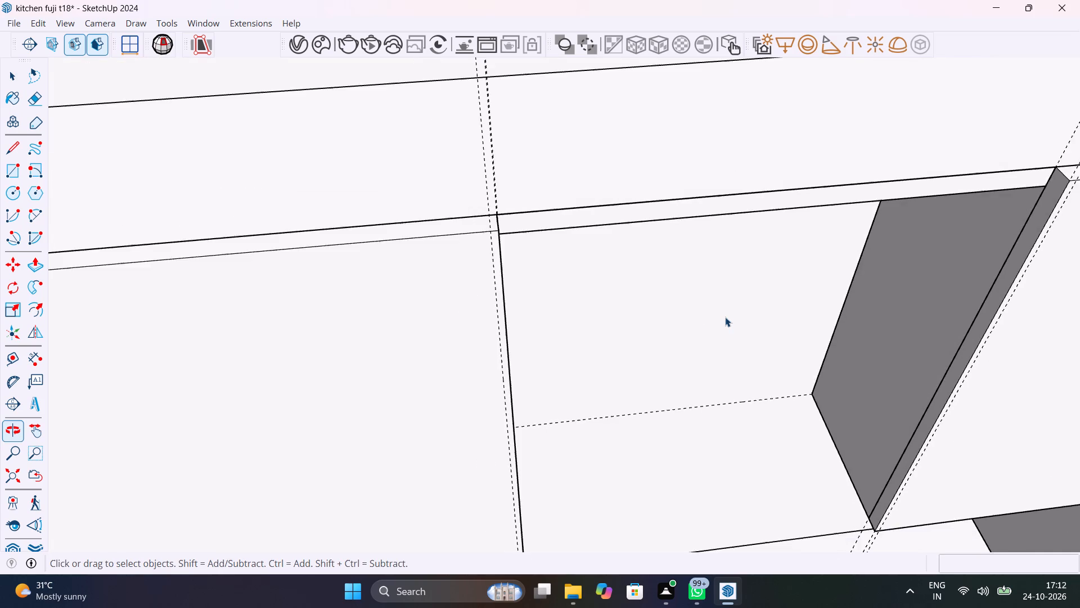
scroll(725, 317, "down", 4)
middle_click_drag(744, 435, 865, 279)
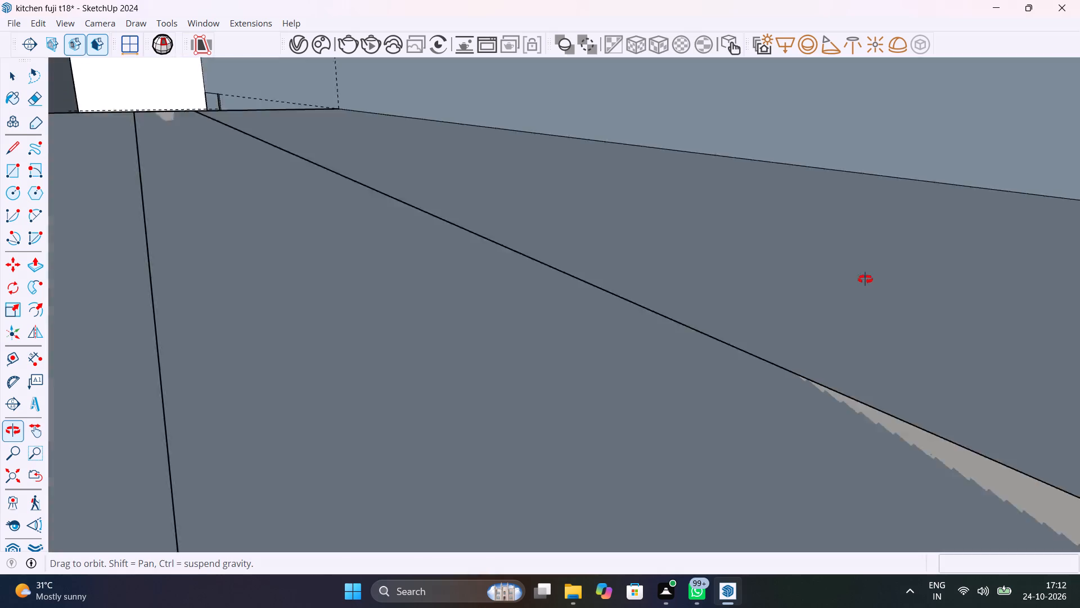
middle_click_drag(865, 279, 697, 337)
scroll(697, 338, "down", 16)
scroll(745, 322, "up", 3)
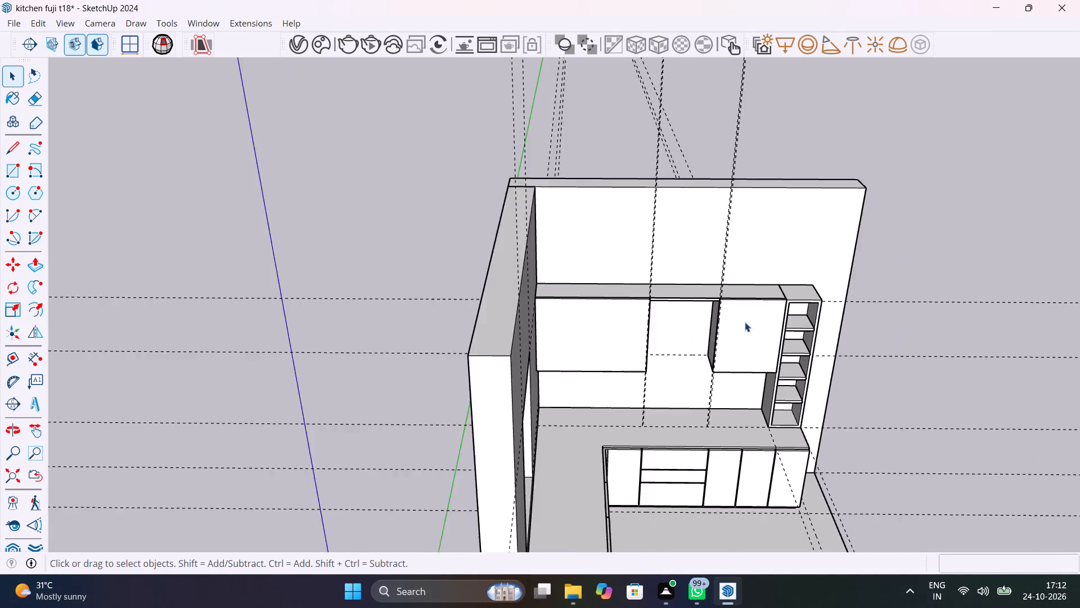
scroll(745, 322, "up", 9)
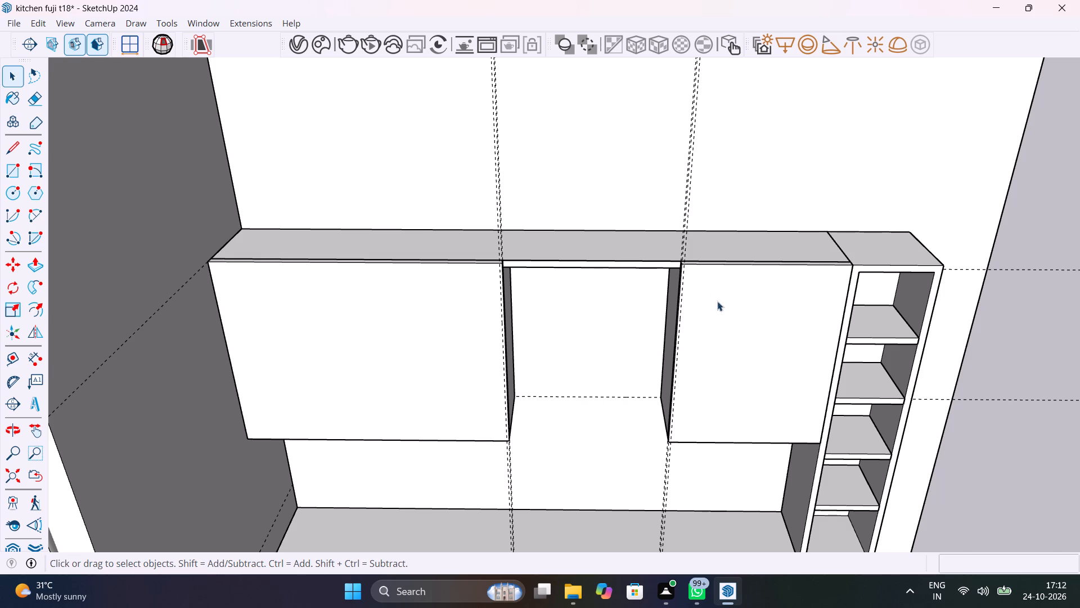
scroll(679, 275, "up", 11)
middle_click_drag(694, 292, 707, 318)
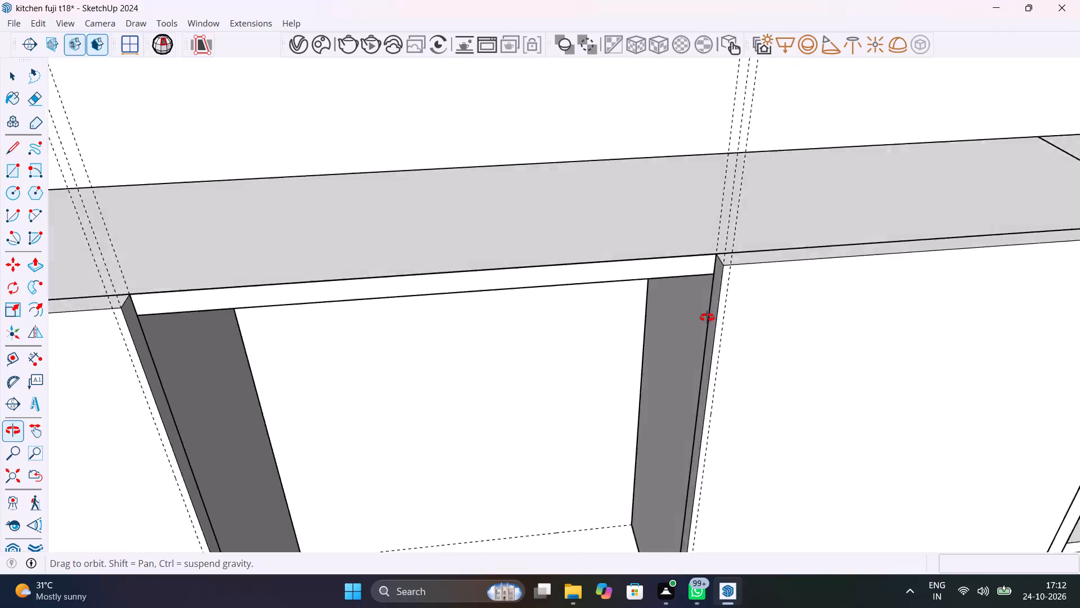
middle_click_drag(707, 318, 524, 311)
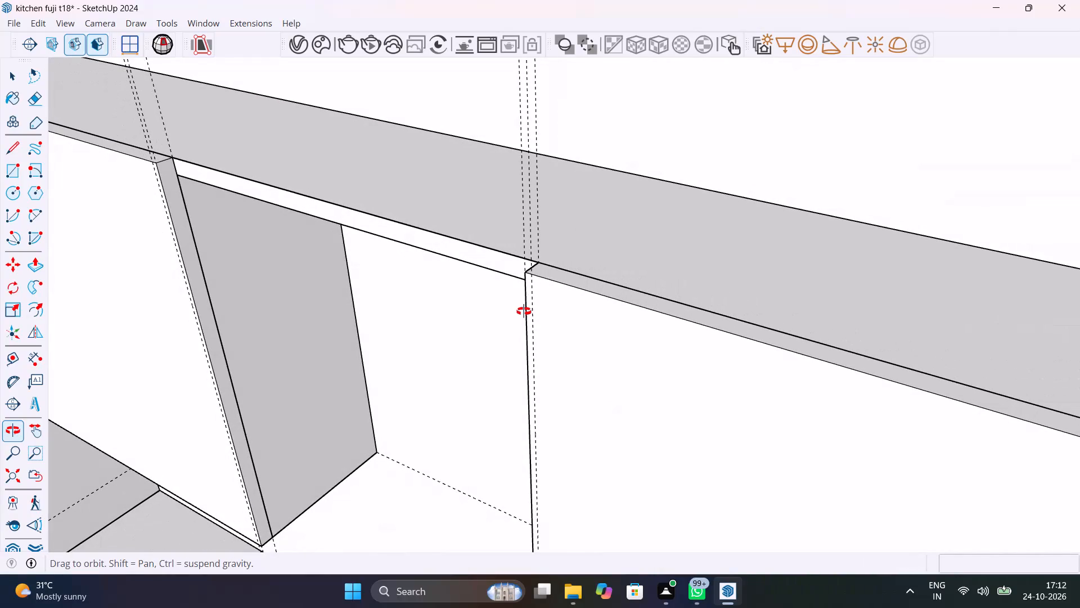
middle_click_drag(524, 311, 659, 310)
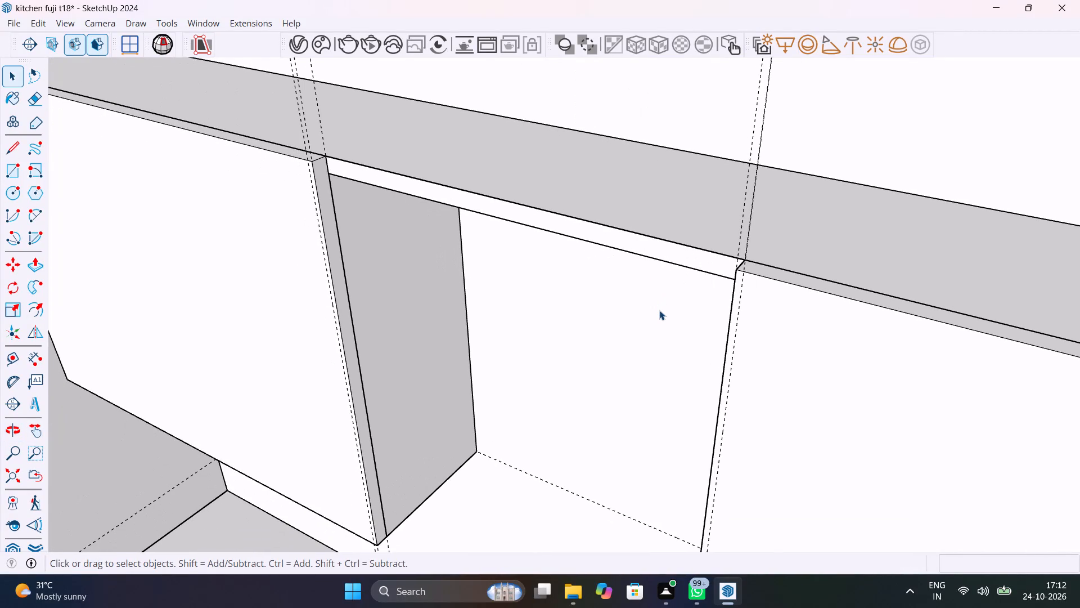
scroll(659, 310, "down", 13)
scroll(696, 312, "up", 11)
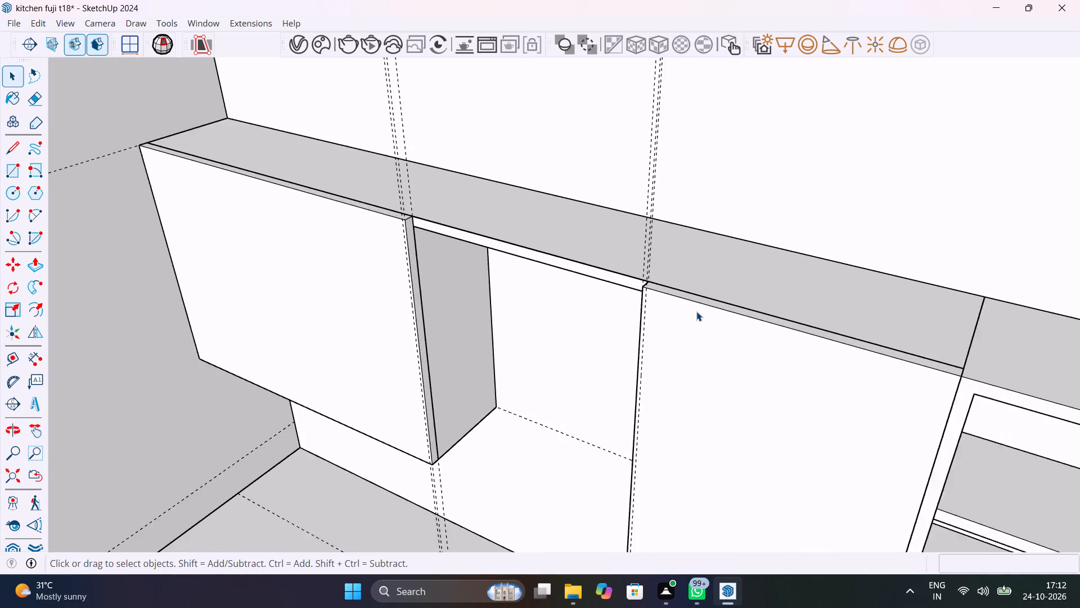
middle_click_drag(673, 330, 710, 343)
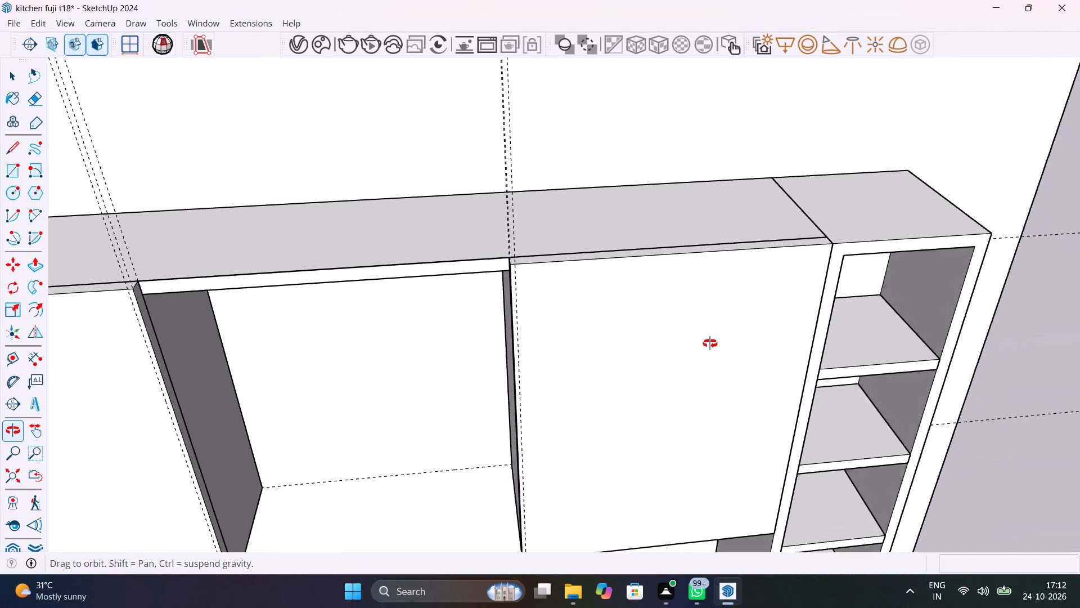
middle_click_drag(710, 343, 818, 382)
scroll(590, 269, "up", 9)
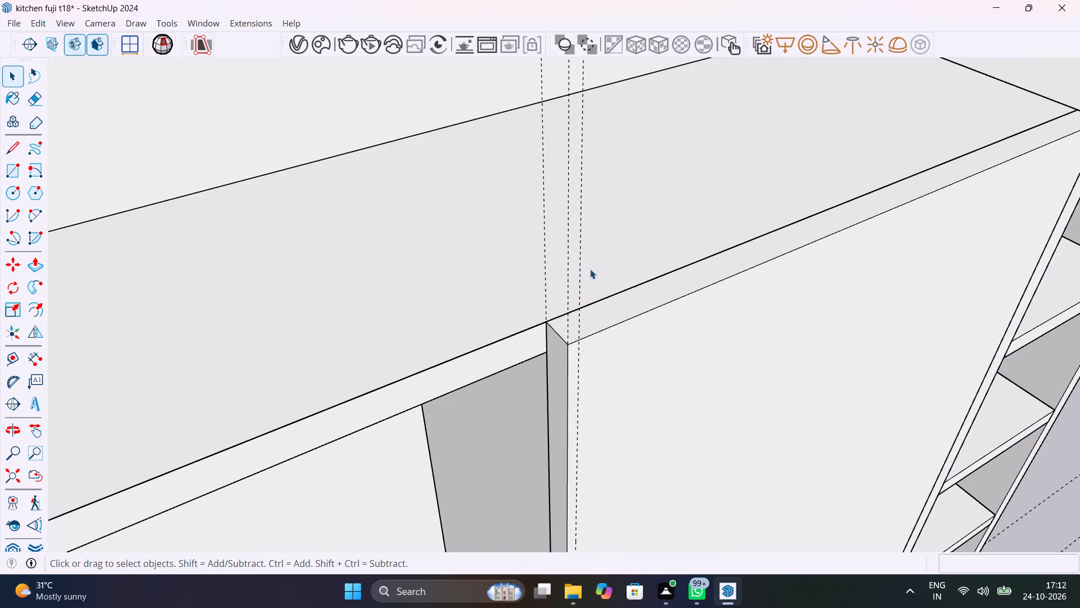
scroll(590, 269, "down", 6)
middle_click_drag(625, 288, 589, 333)
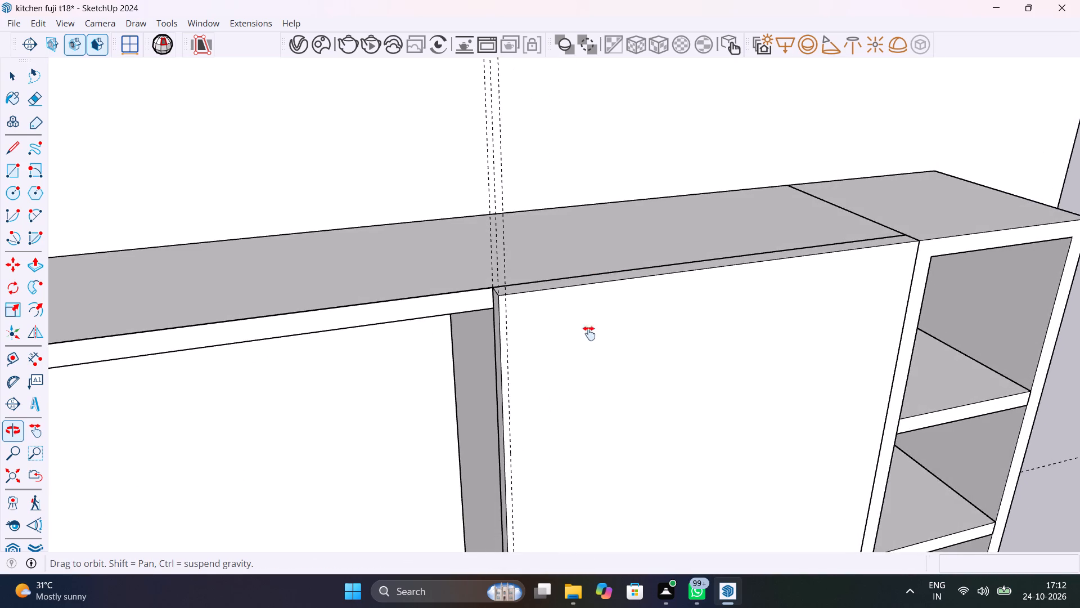
middle_click_drag(589, 333, 673, 391)
scroll(679, 396, "down", 12)
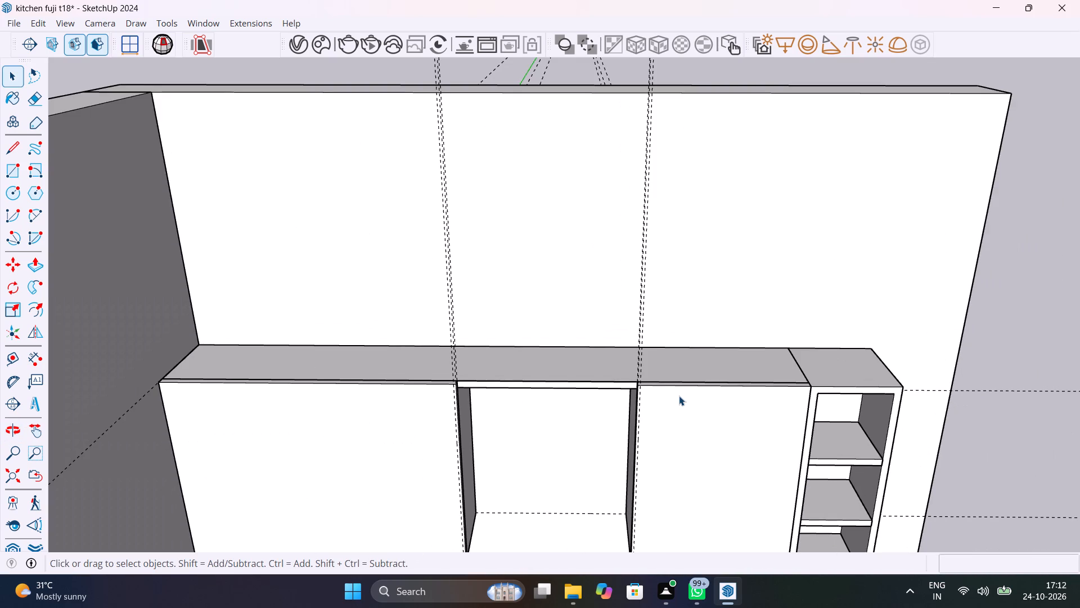
scroll(461, 393, "up", 10)
middle_click_drag(547, 377, 521, 367)
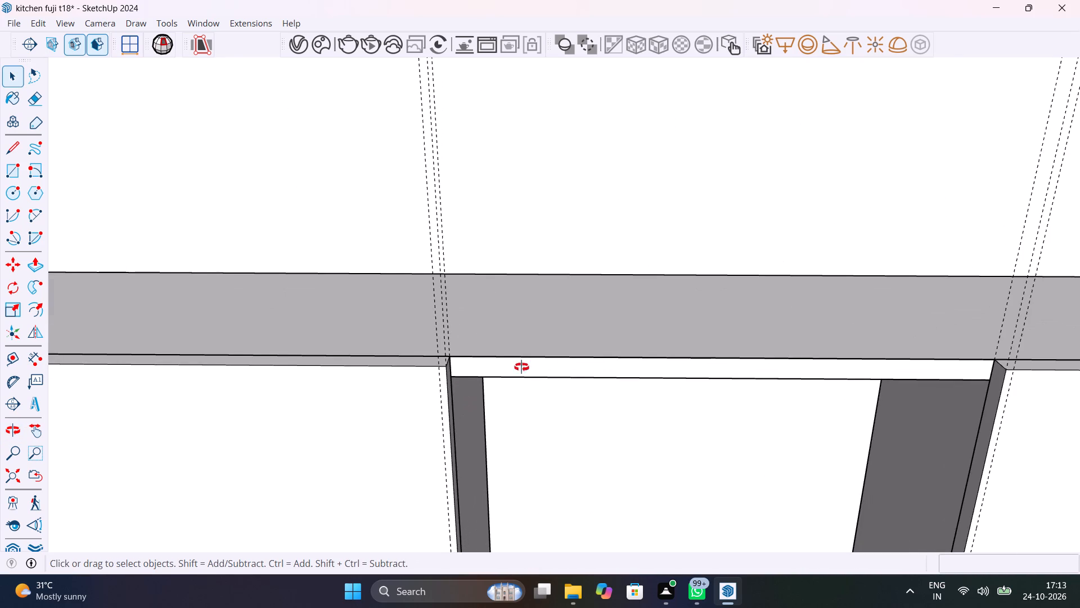
middle_click_drag(521, 367, 739, 363)
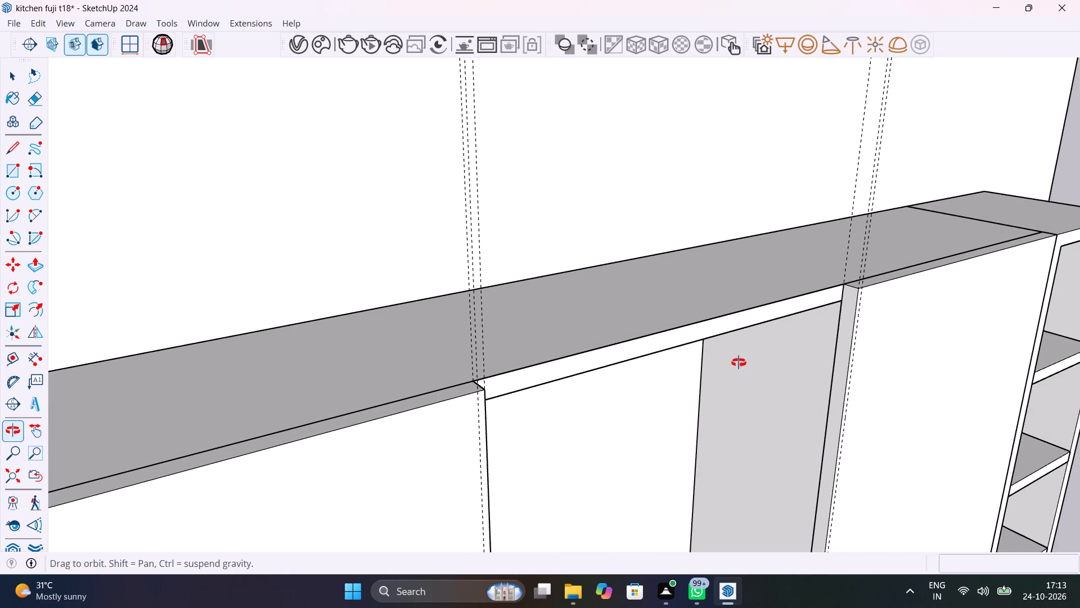
middle_click_drag(739, 363, 725, 364)
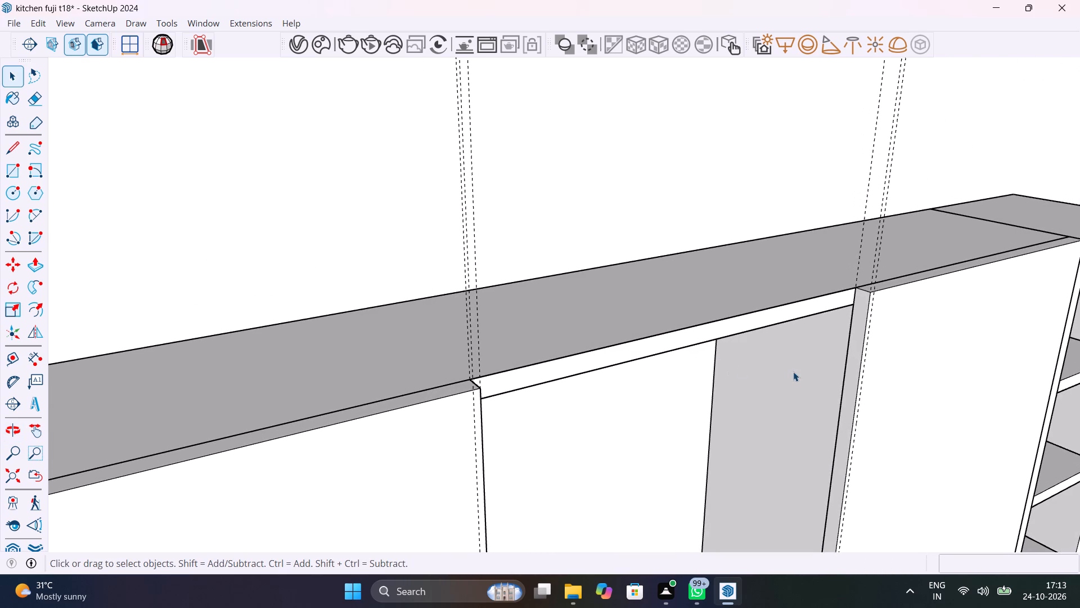
scroll(793, 372, "down", 9)
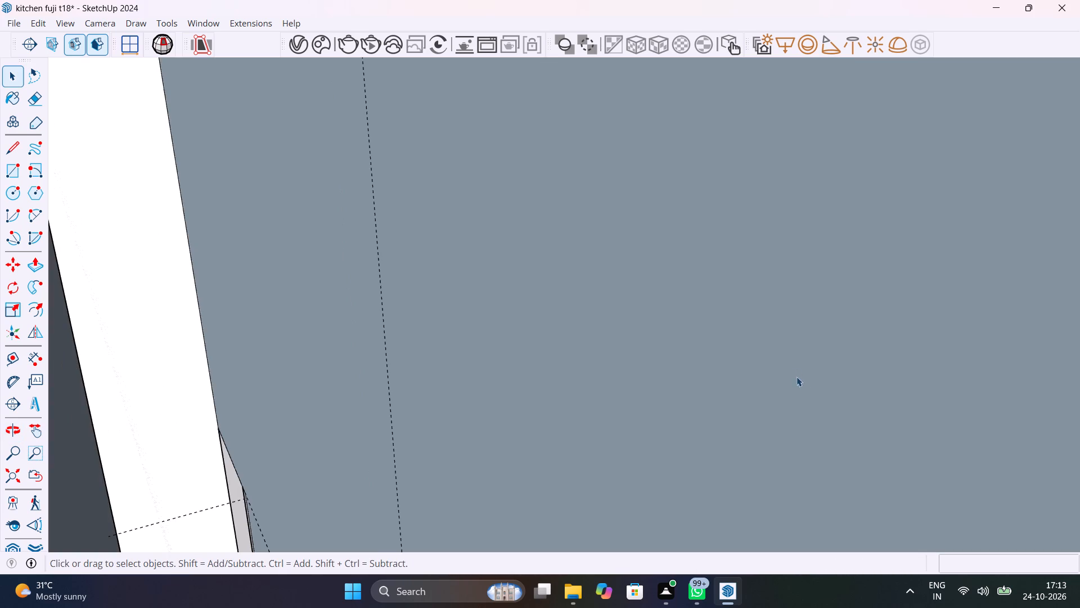
middle_click_drag(787, 380, 567, 404)
Examine the whole kitchen, checking the wall cabinet and open shelf cabinet against the base cabinets.
left_click(1, 469)
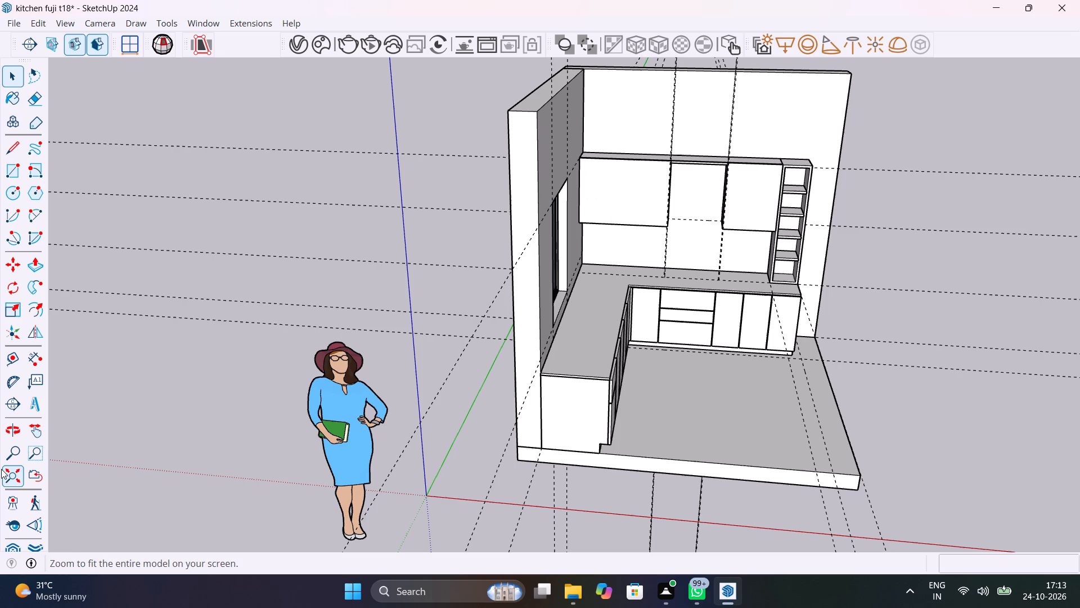
scroll(755, 229, "up", 9)
middle_click_drag(724, 333, 724, 333)
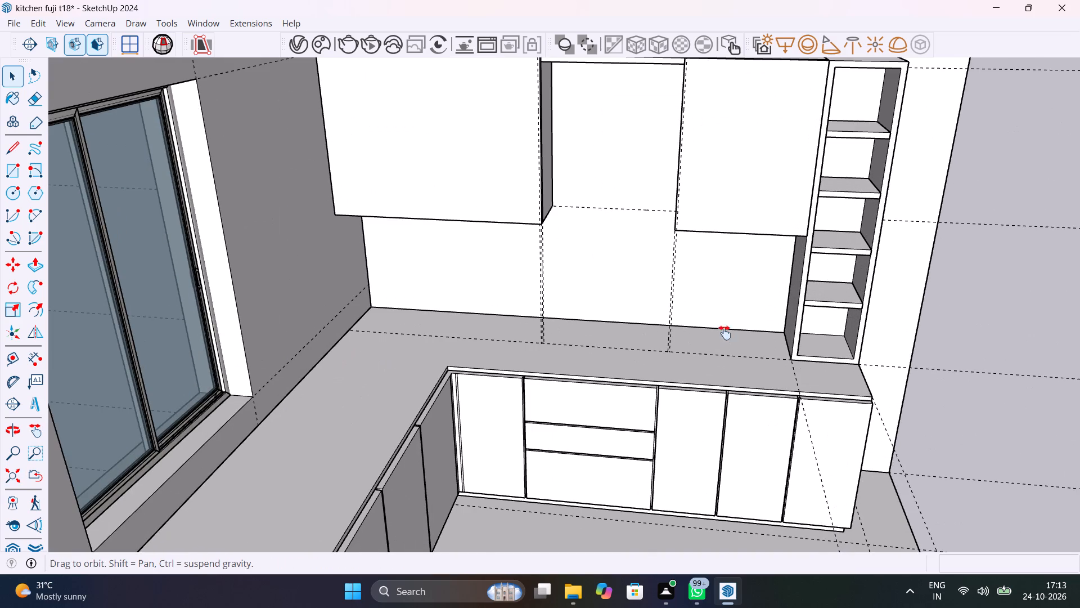
middle_click_drag(724, 333, 743, 386)
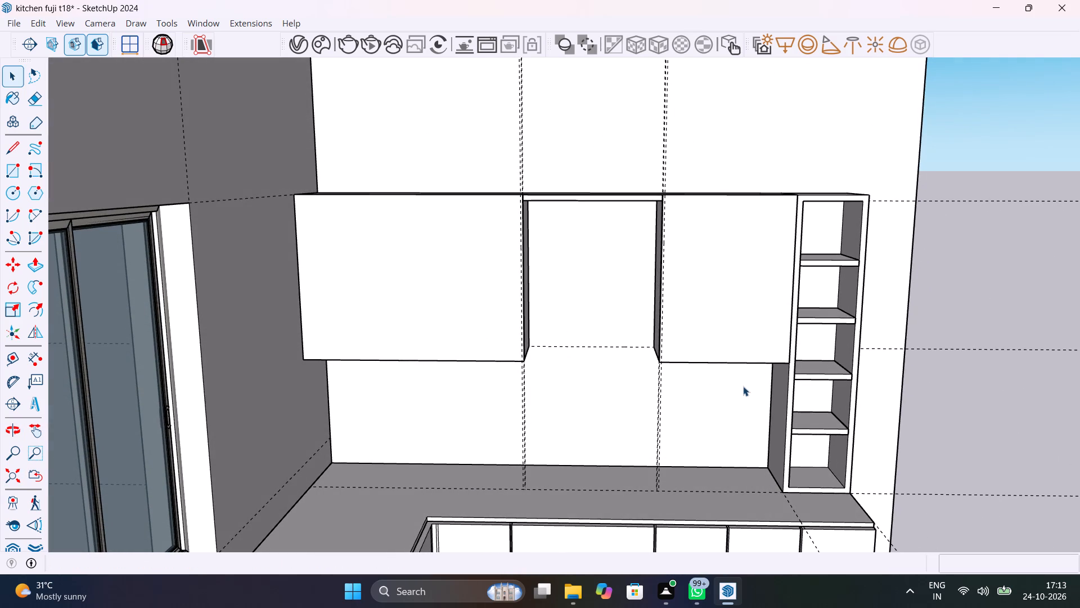
scroll(676, 207, "up", 4)
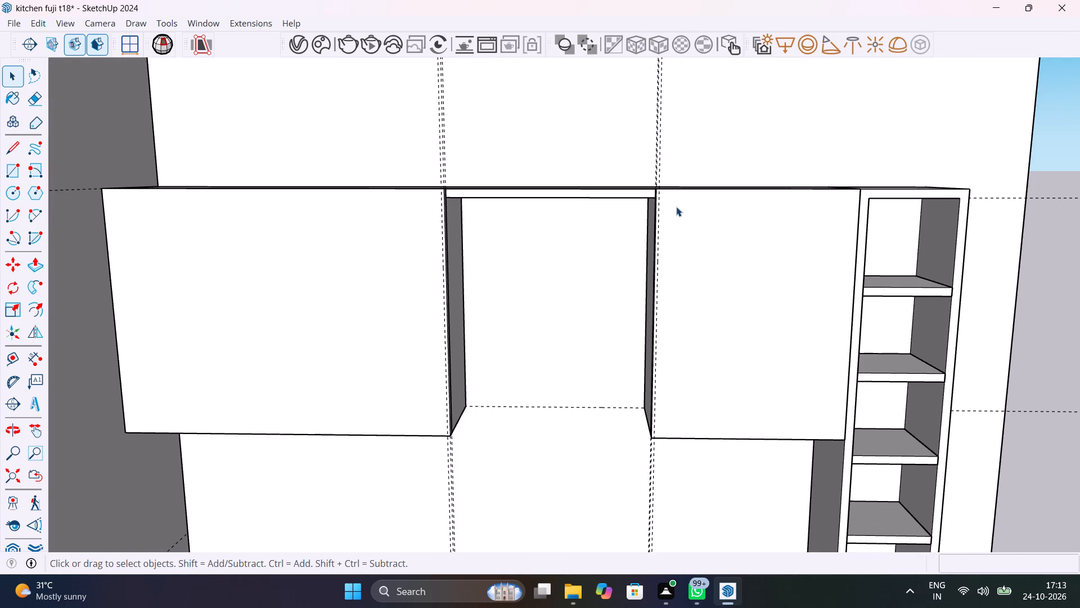
scroll(695, 217, "up", 1)
middle_click_drag(699, 218, 697, 379)
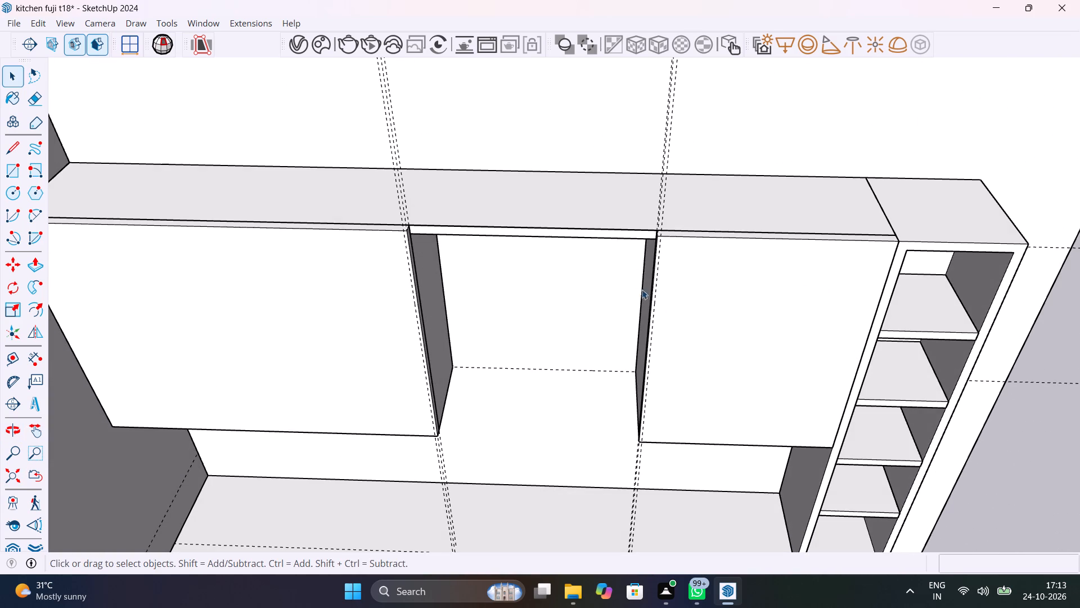
scroll(456, 217, "down", 7)
scroll(558, 196, "down", 7)
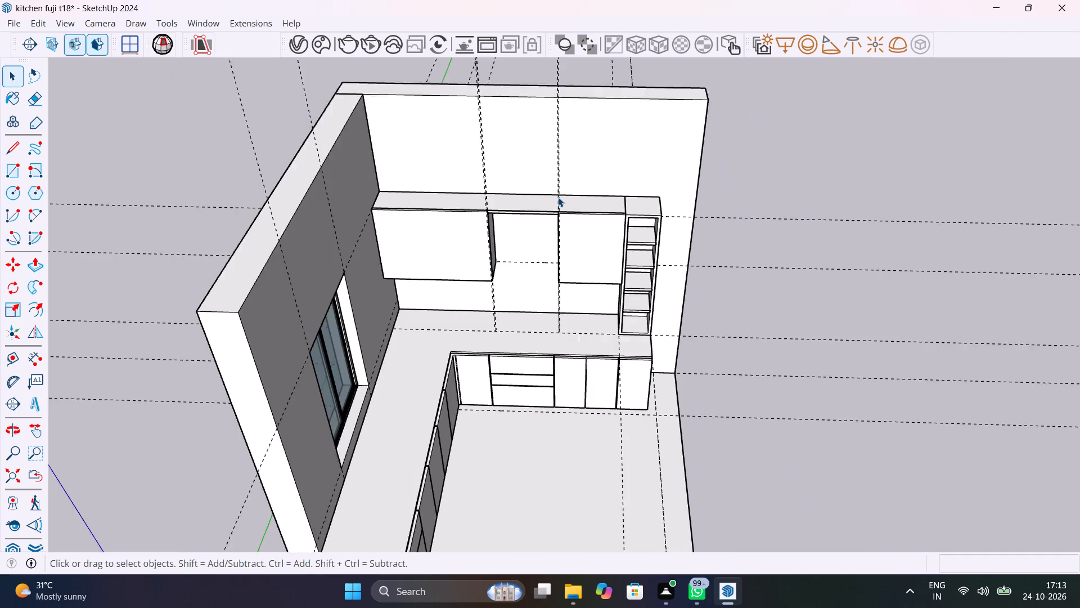
Erase the vertical construction guides running along both sides of the wall cabinet's open middle bay.
middle_click_drag(599, 122, 647, 280)
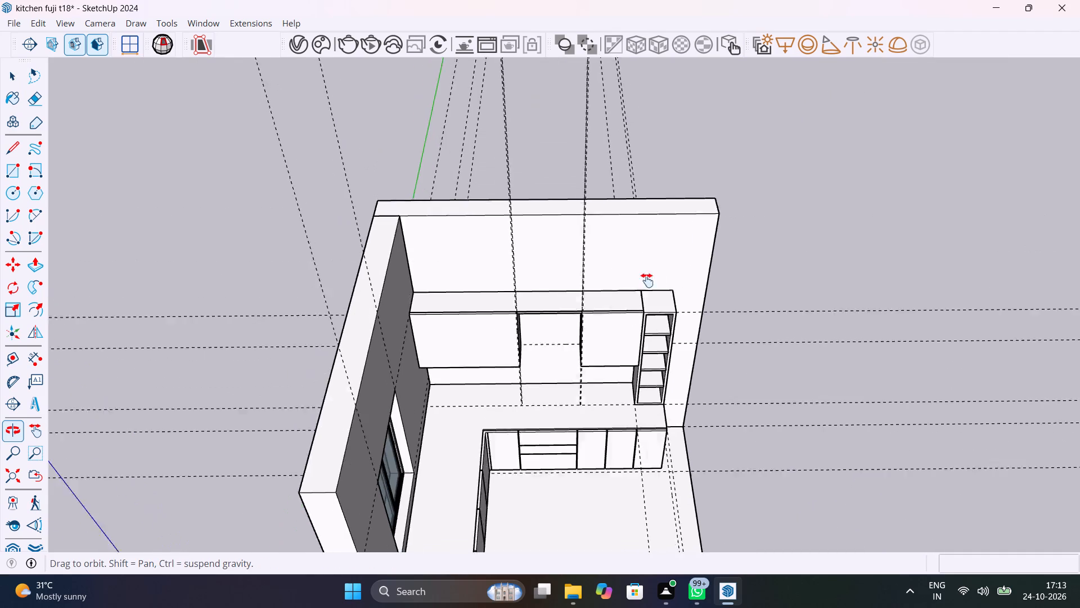
middle_click_drag(647, 280, 646, 138)
scroll(587, 134, "up", 5)
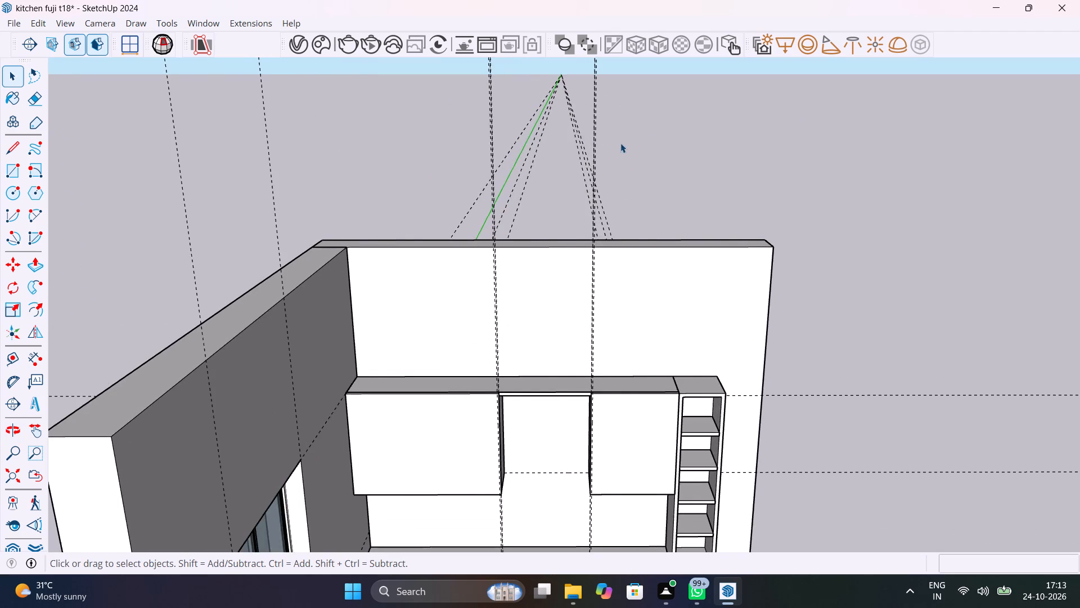
middle_click_drag(634, 144, 701, 203)
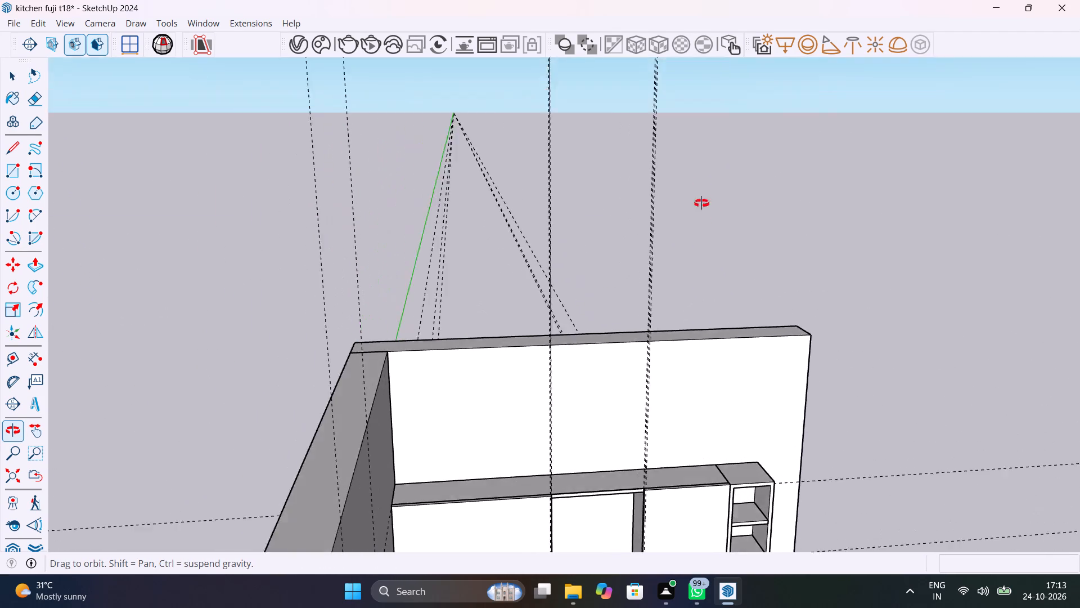
middle_click_drag(701, 203, 642, 199)
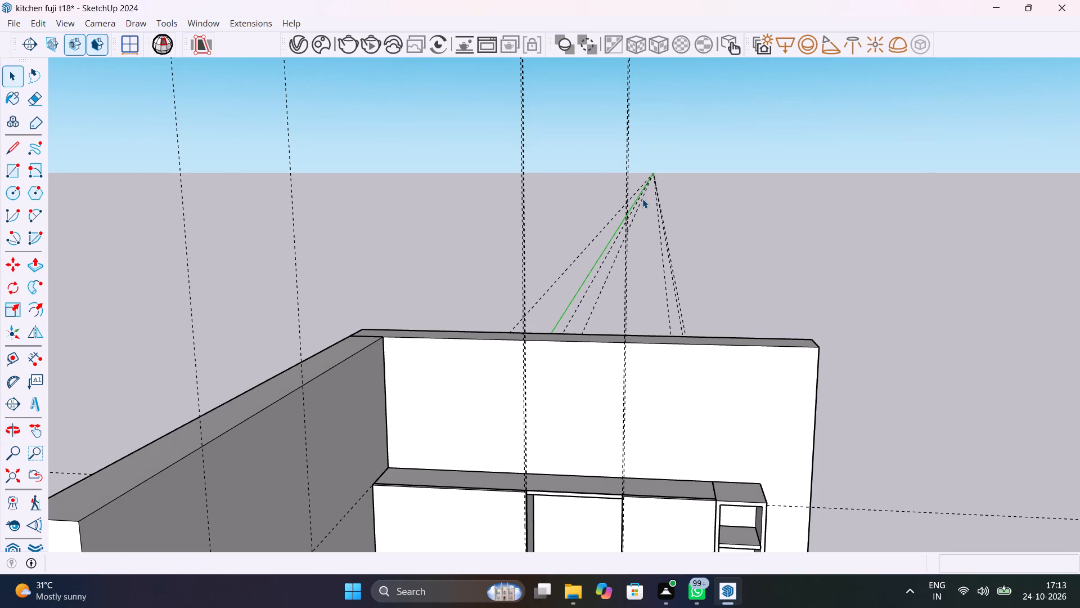
key("e")
left_click_drag(501, 158, 661, 156)
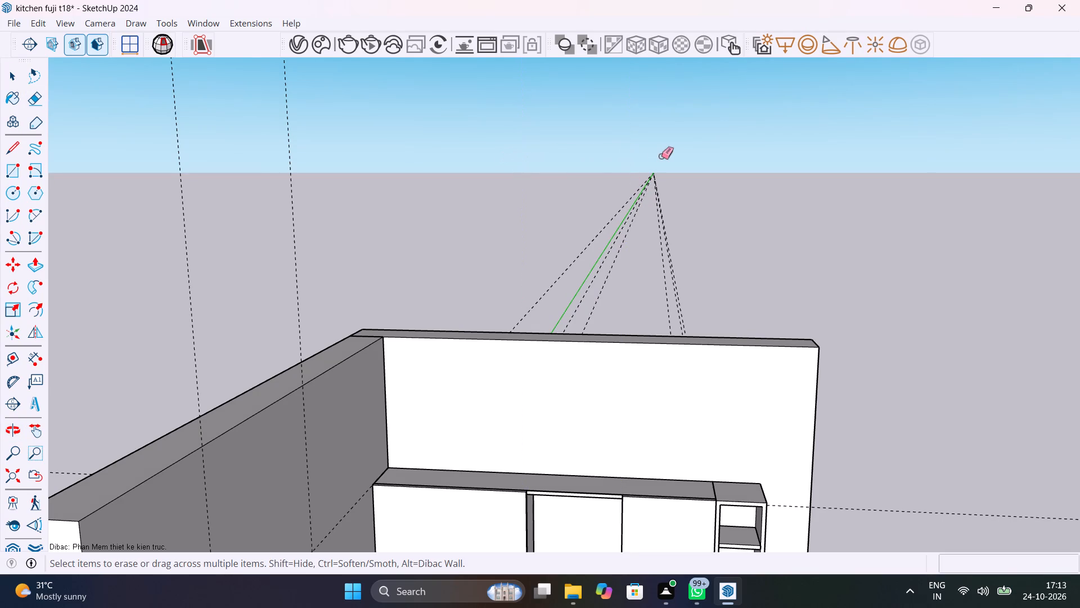
middle_click_drag(719, 306, 639, 193, "shift")
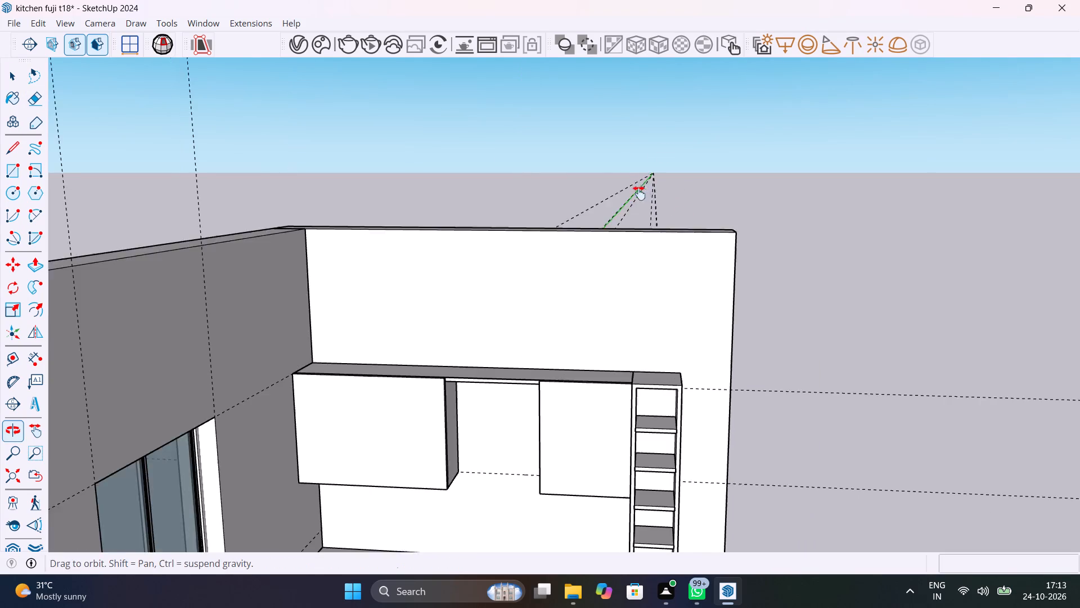
middle_click_drag(639, 193, 691, 284, "shift")
scroll(556, 417, "up", 6)
key("space")
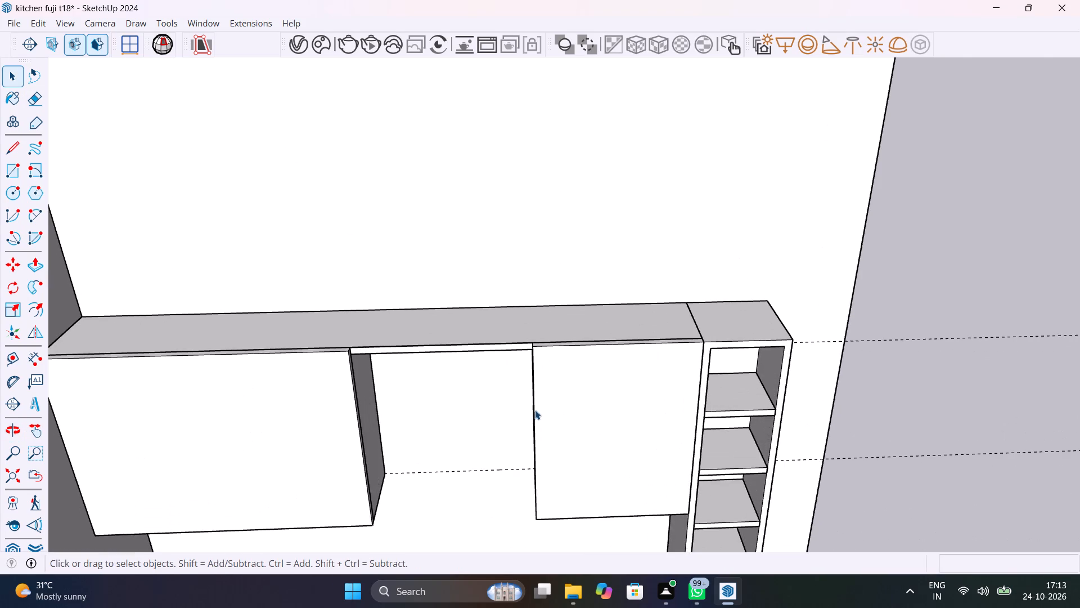
Examine the wall cabinet's front panels, open middle bay and the adjoining open shelf cabinet from several angles.
scroll(535, 399, "up", 5)
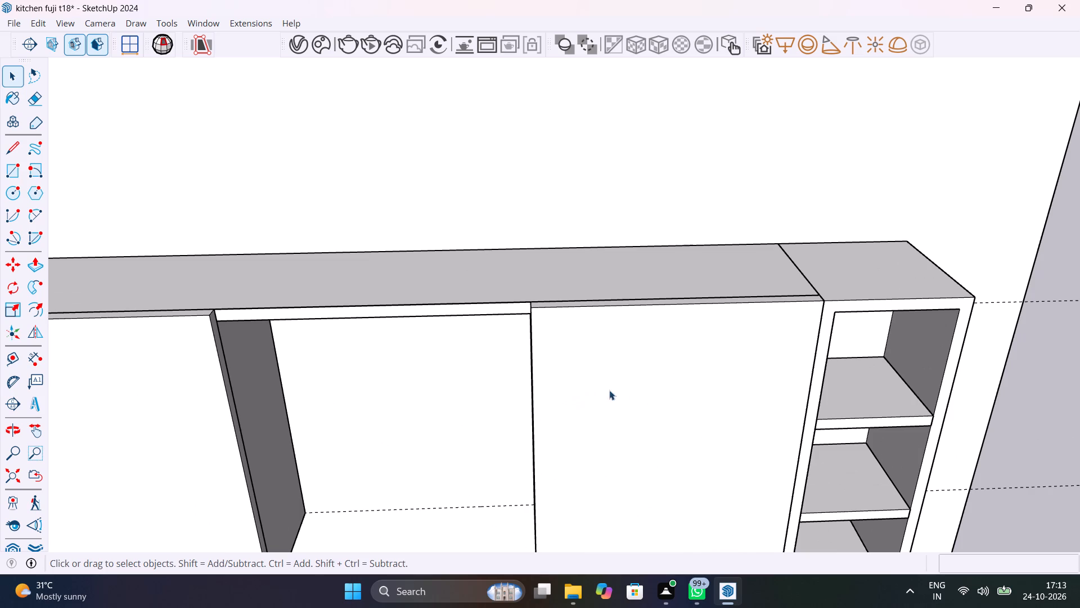
middle_click_drag(618, 388, 682, 332)
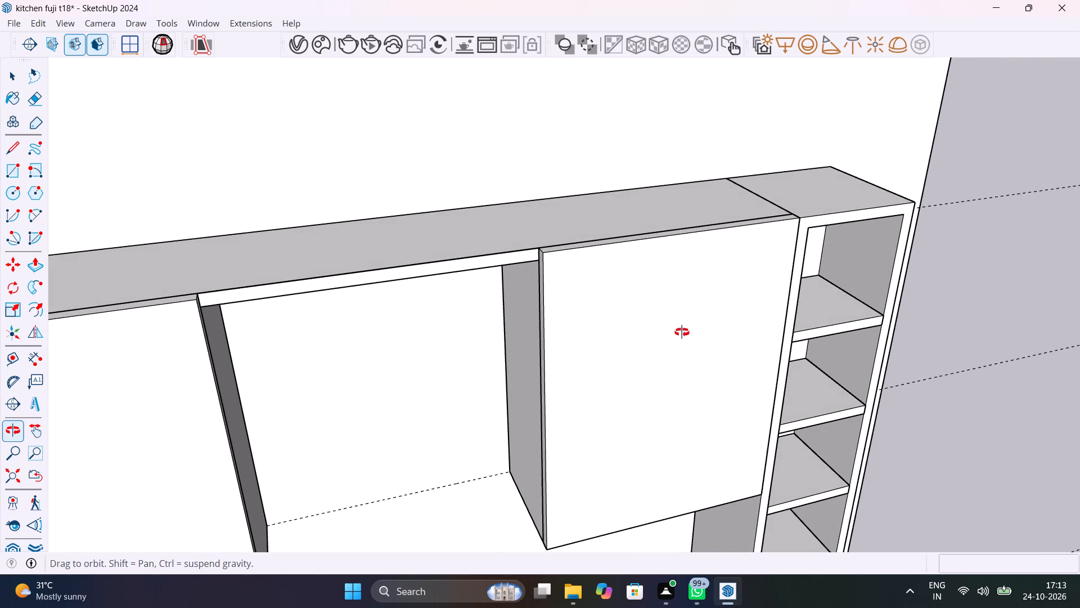
middle_click_drag(682, 332, 620, 318)
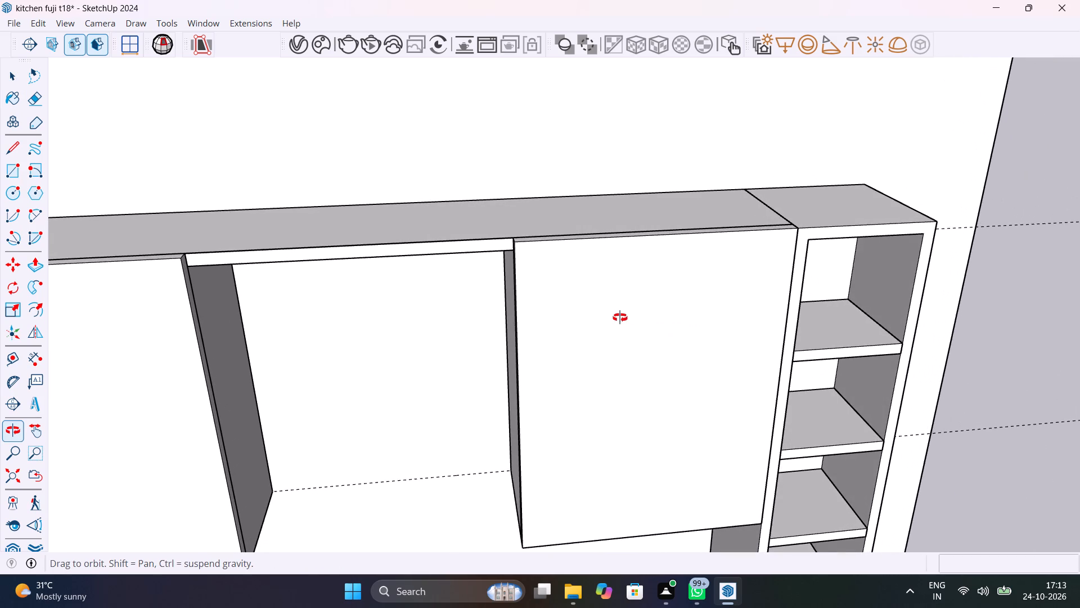
middle_click_drag(620, 318, 566, 322)
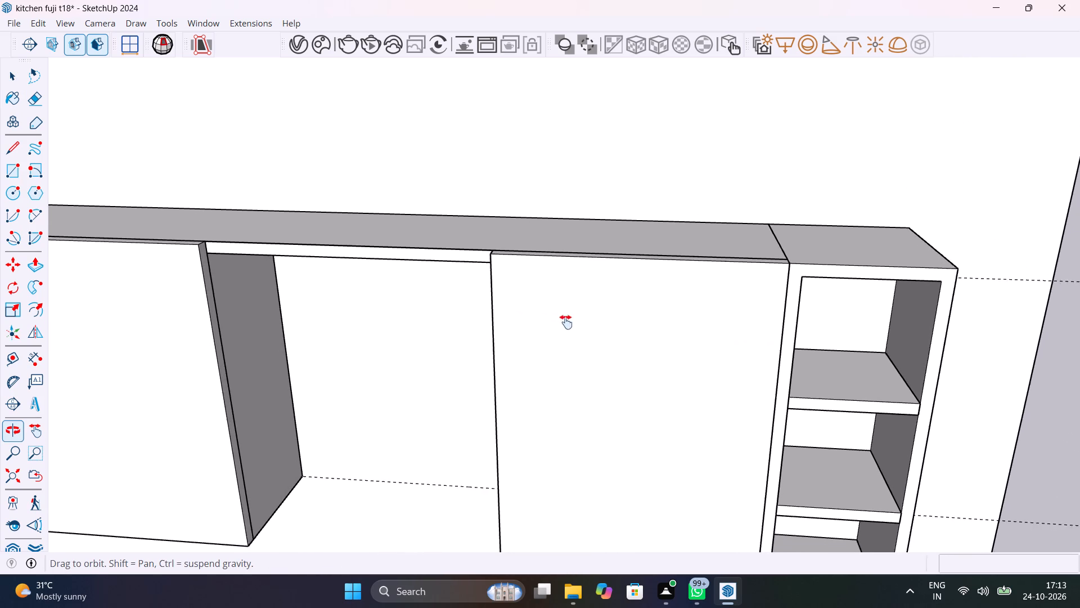
middle_click_drag(566, 322, 575, 319)
scroll(578, 329, "down", 6)
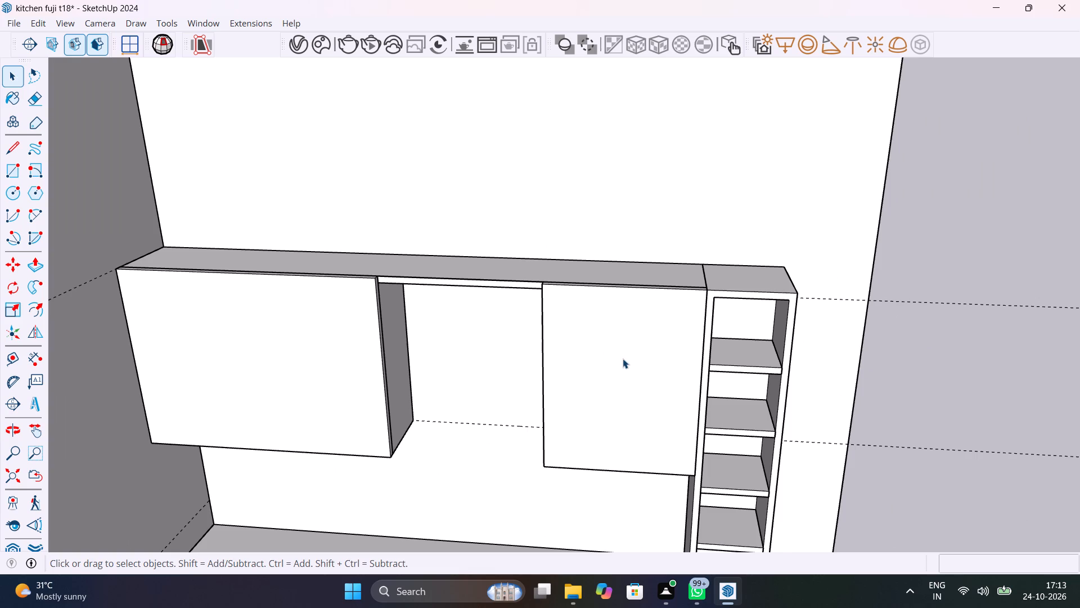
Open the wall cabinet's front panel group, examine the panel beside the open shelf cabinet from several angles, and close the group.
double_click(623, 359)
scroll(623, 359, "up", 5)
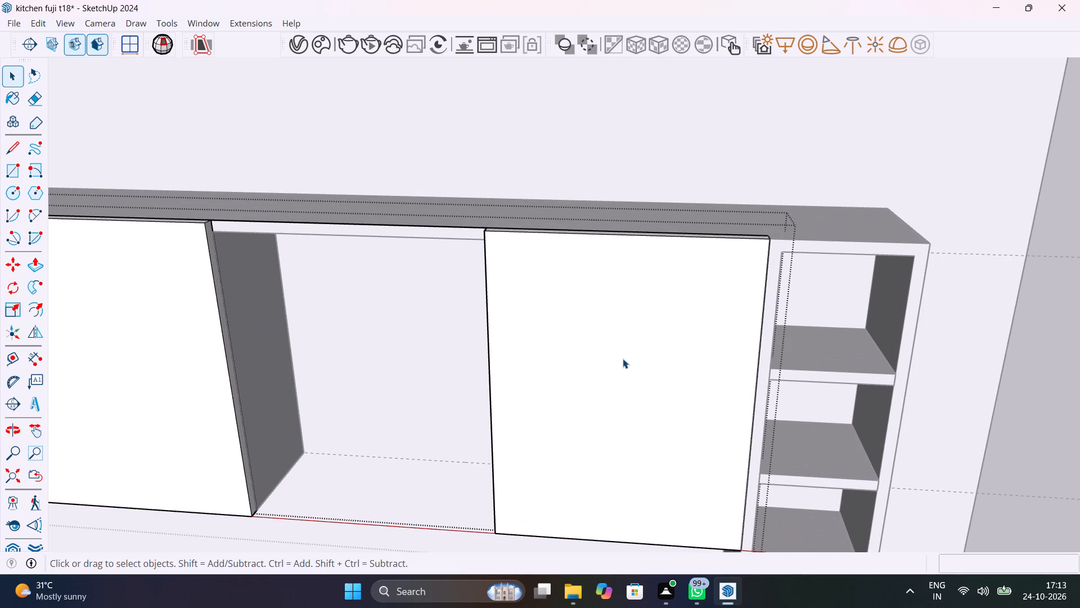
middle_click_drag(692, 384, 486, 338)
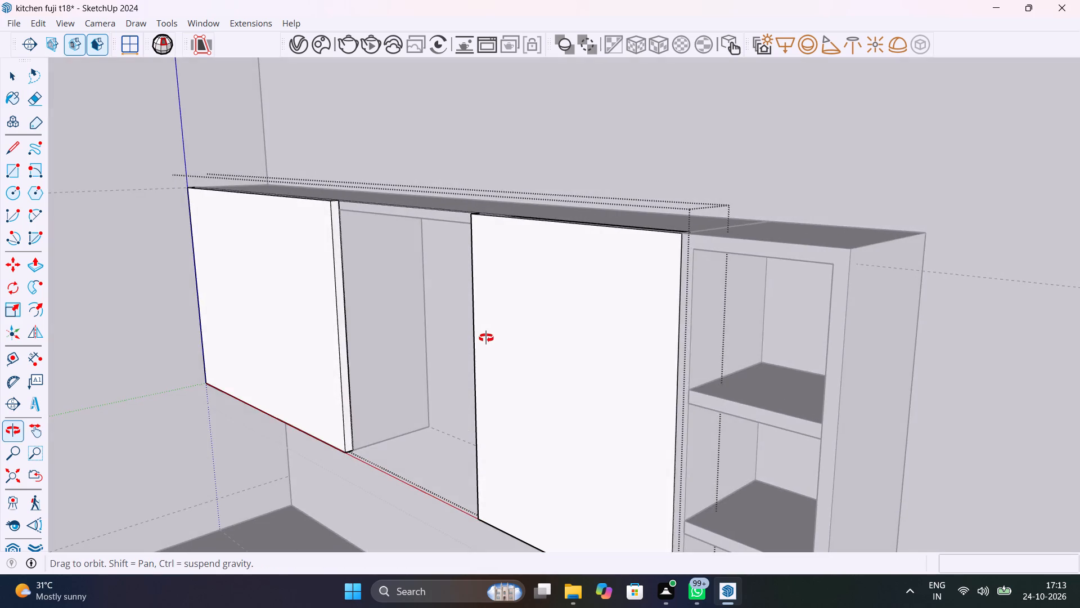
middle_click_drag(486, 338, 768, 404)
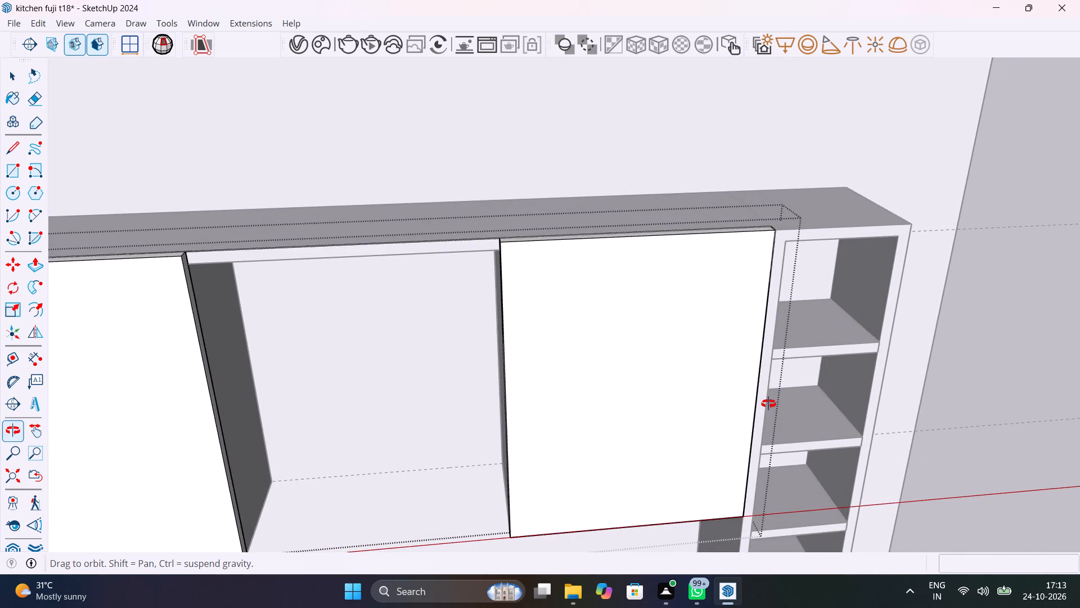
middle_click_drag(768, 404, 761, 377)
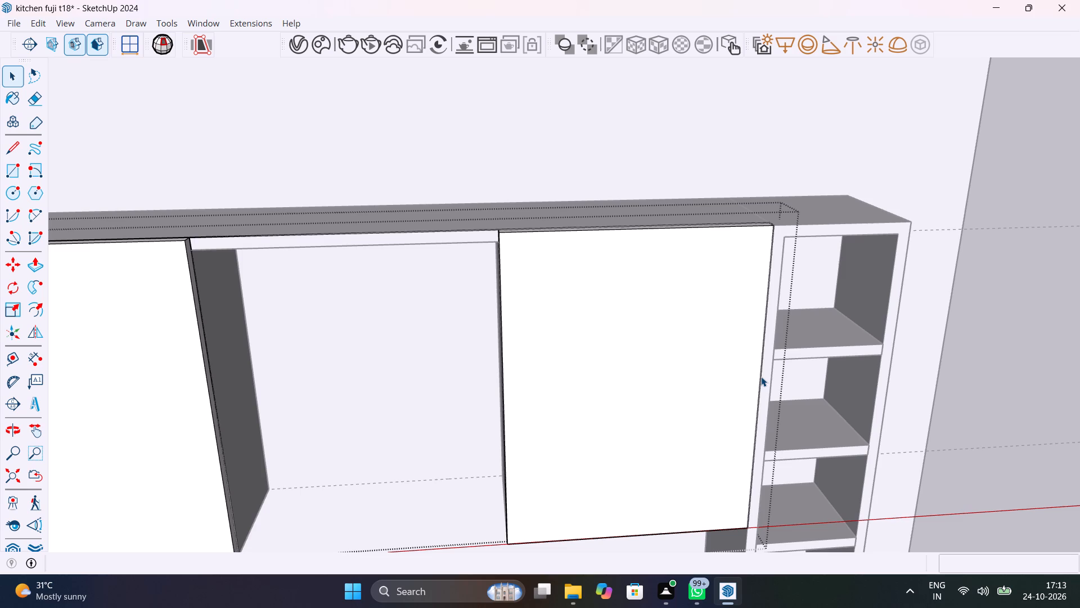
scroll(761, 377, "down", 4)
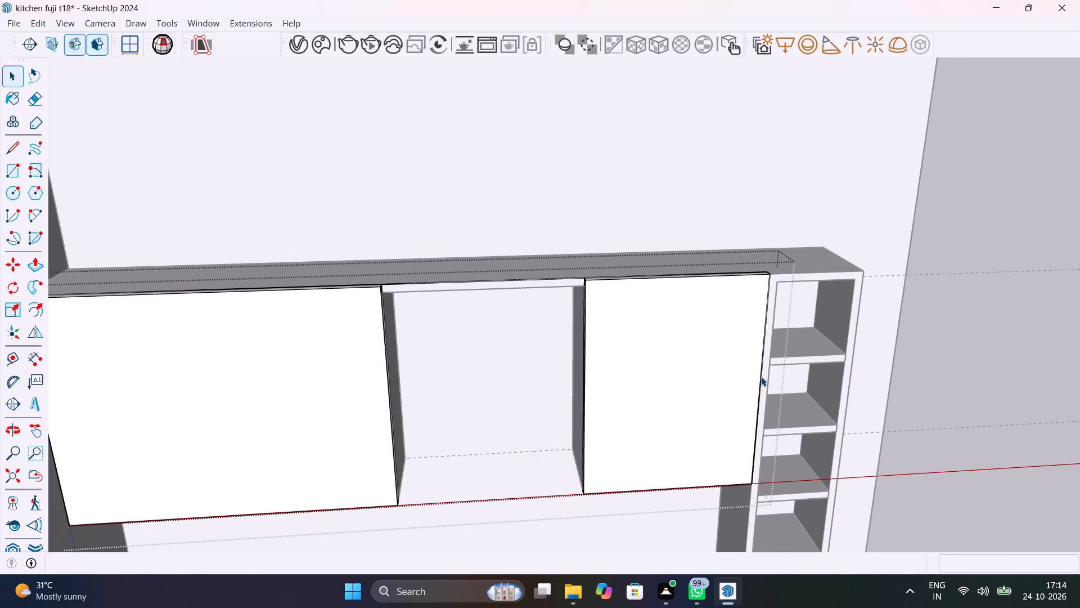
left_click(985, 368)
scroll(959, 342, "down", 5)
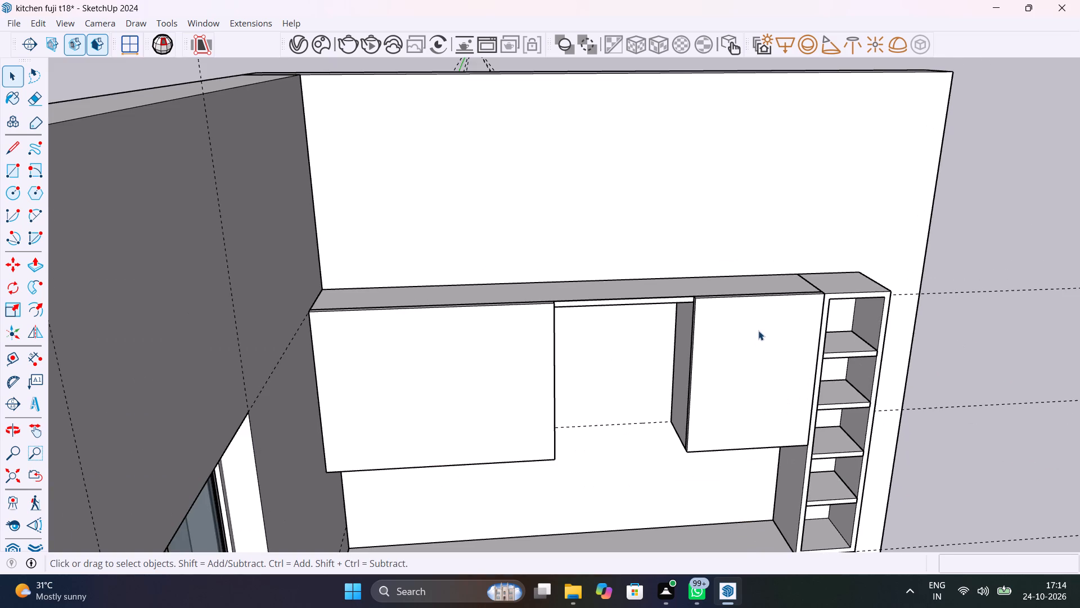
Examine the joint and top edges where the wall cabinet's front panel meets the open shelf cabinet.
scroll(756, 325, "up", 4)
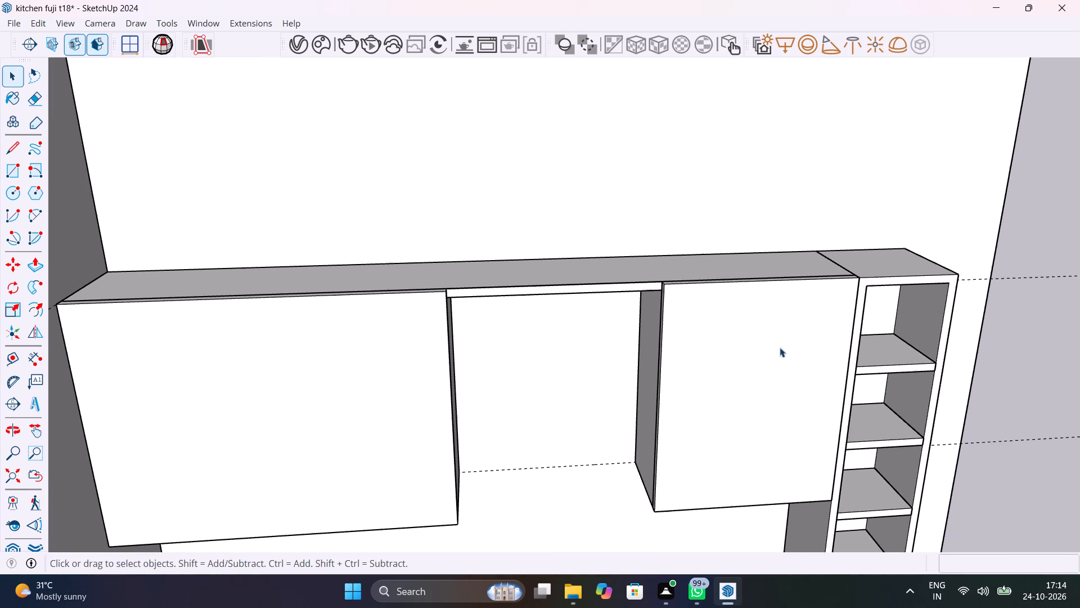
scroll(823, 379, "down", 4)
middle_click_drag(823, 382, 466, 357)
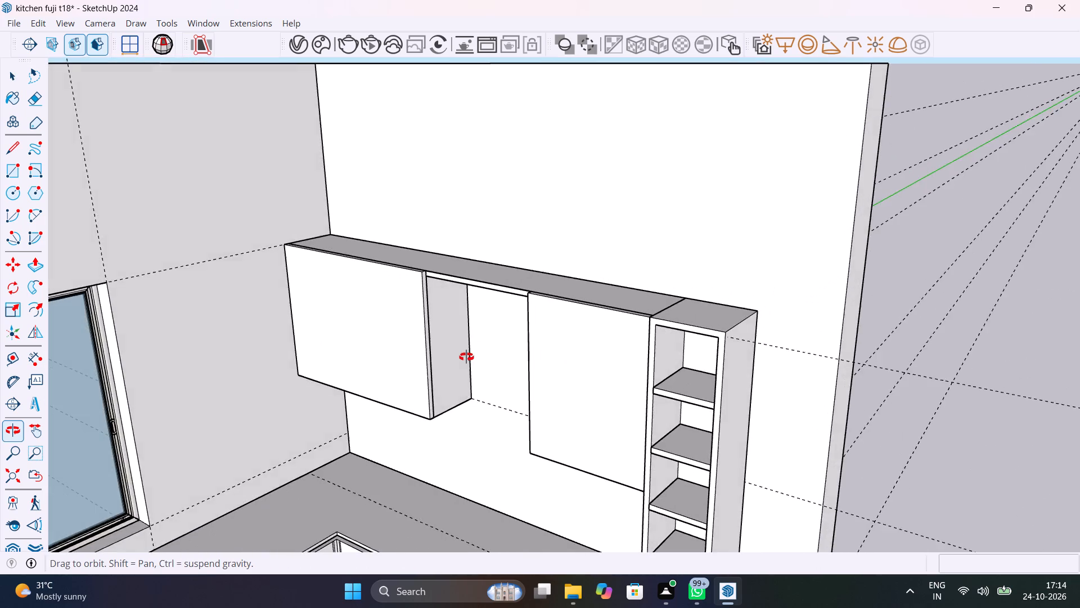
middle_click_drag(466, 357, 500, 372)
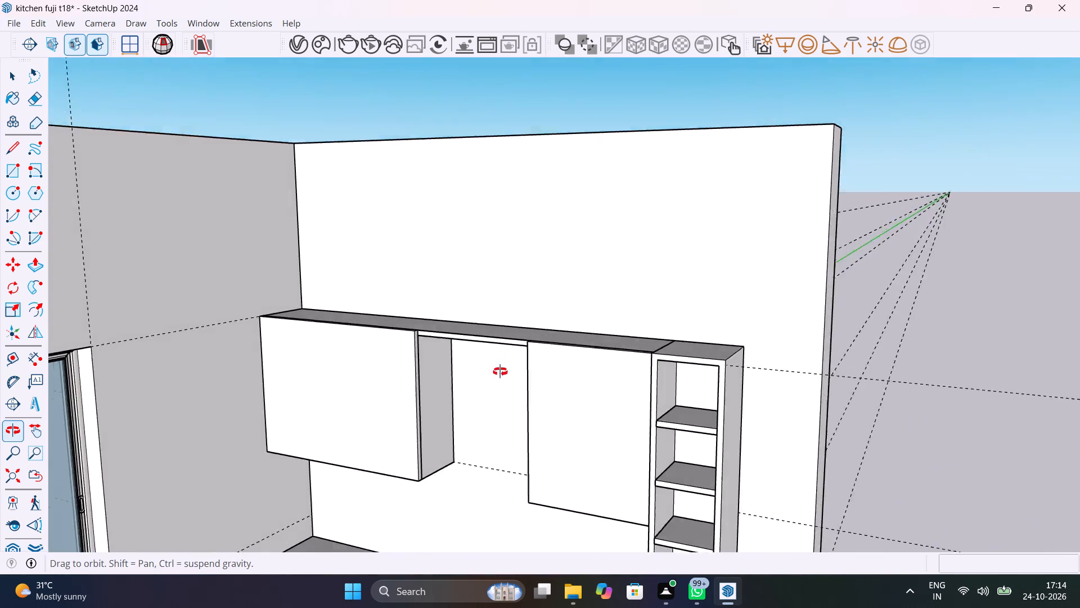
middle_click_drag(500, 372, 617, 440)
scroll(631, 418, "up", 8)
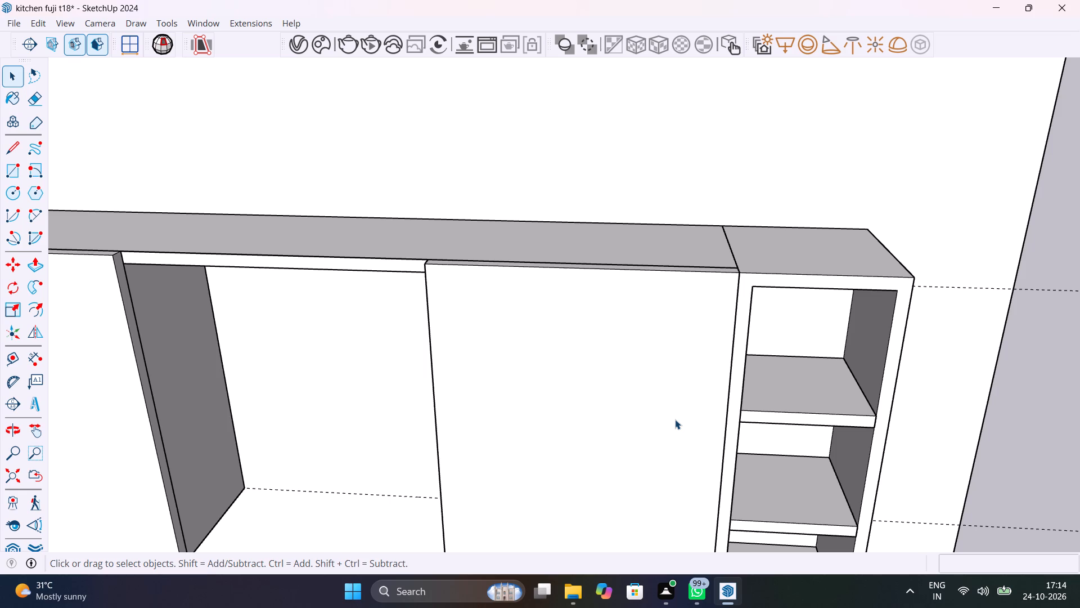
scroll(647, 390, "down", 10)
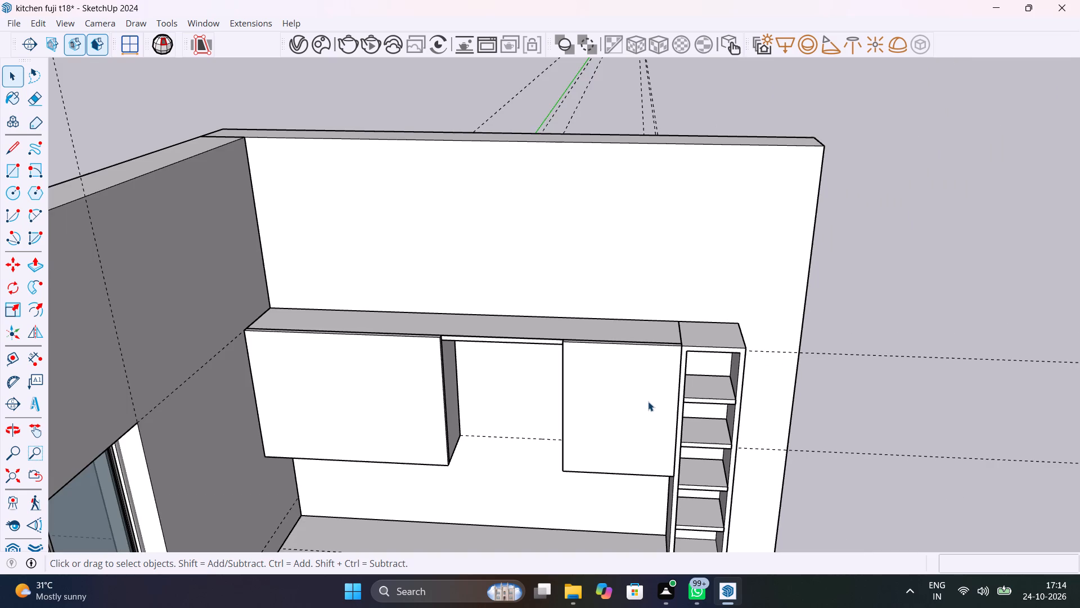
middle_click_drag(649, 401, 683, 346)
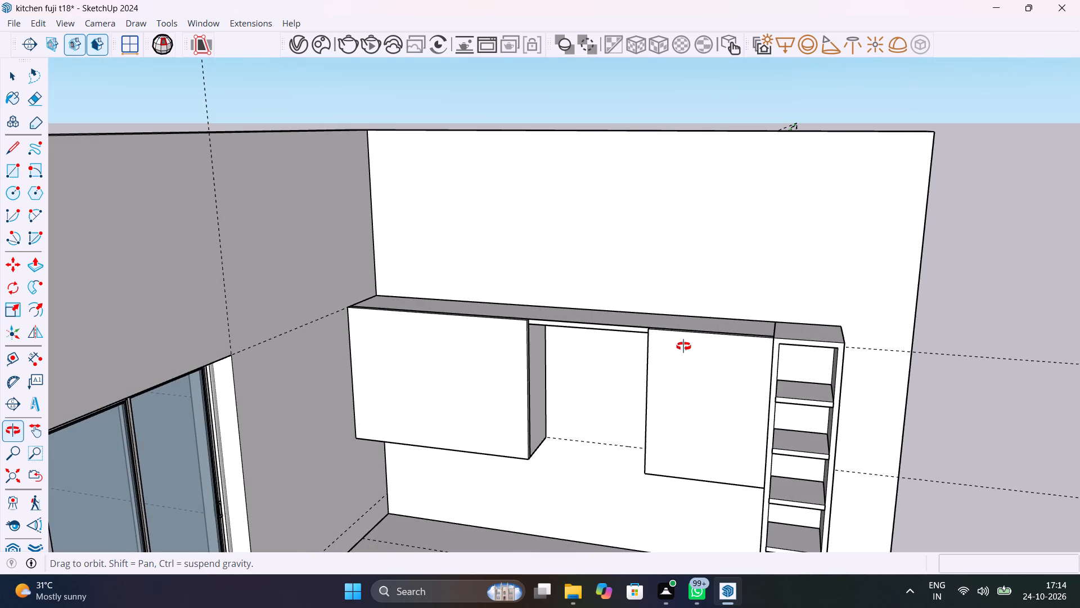
middle_click_drag(683, 346, 651, 386)
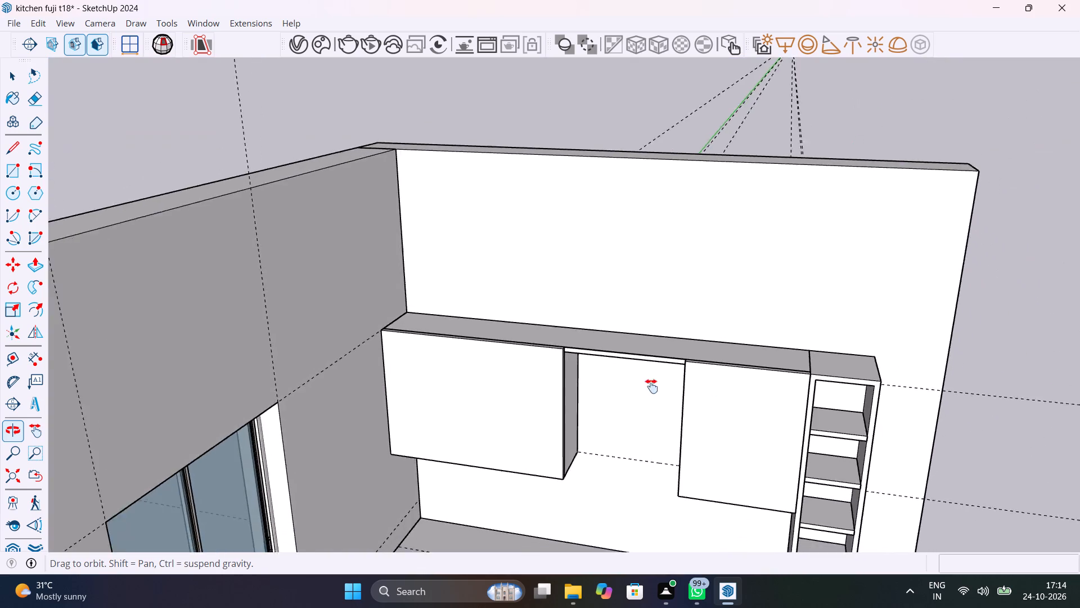
middle_click_drag(651, 386, 658, 387)
scroll(611, 347, "up", 9)
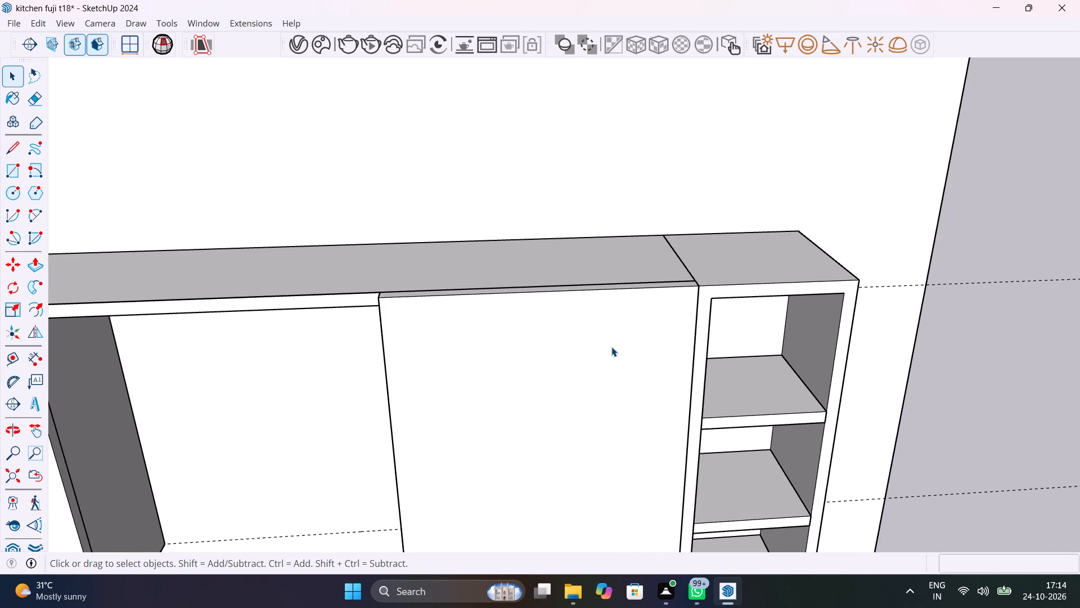
middle_click_drag(611, 347, 721, 332)
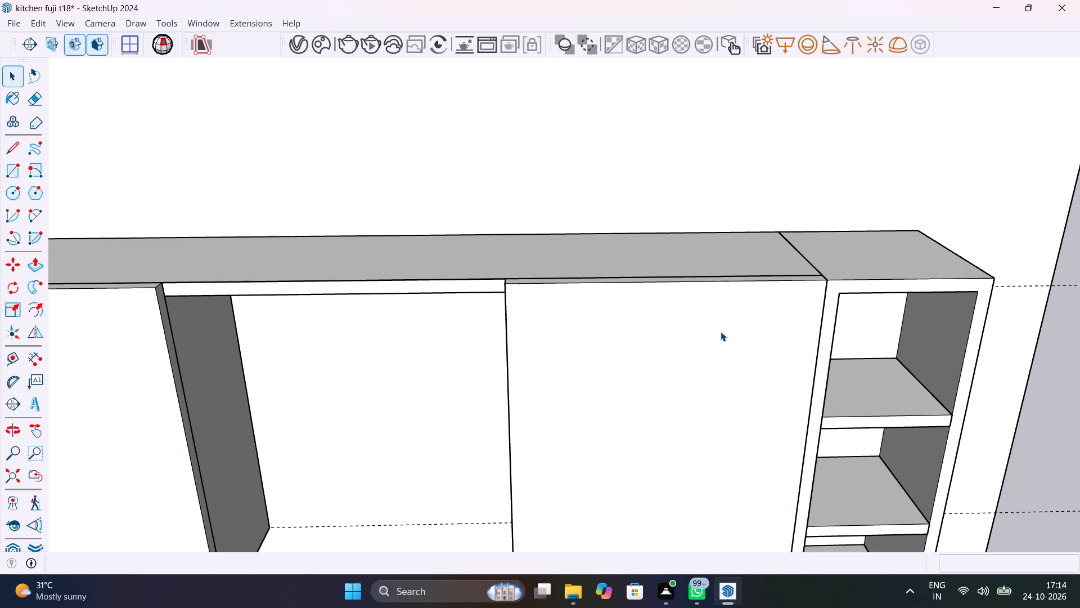
Examine the whole wall cabinet and open shelf cabinet against the walls and countertop from several angles.
scroll(686, 315, "down", 7)
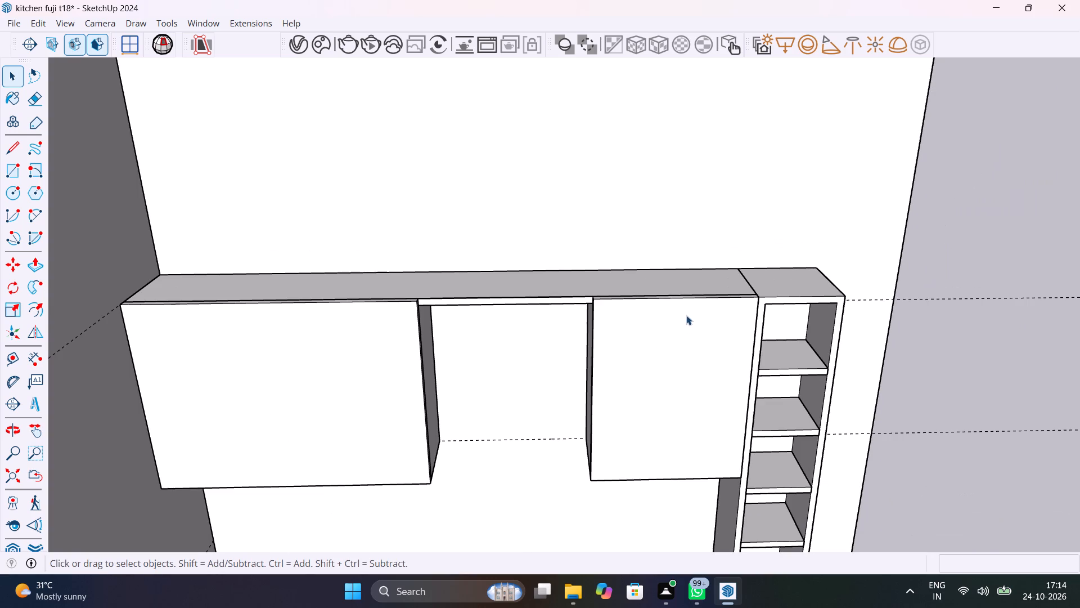
middle_click_drag(631, 416, 723, 368)
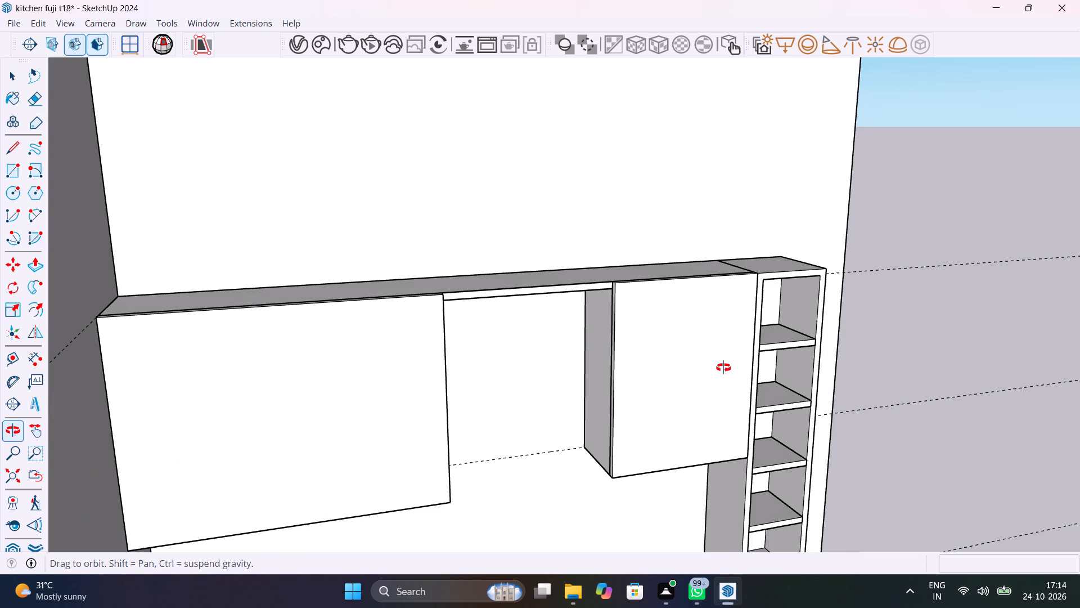
middle_click_drag(723, 368, 585, 388)
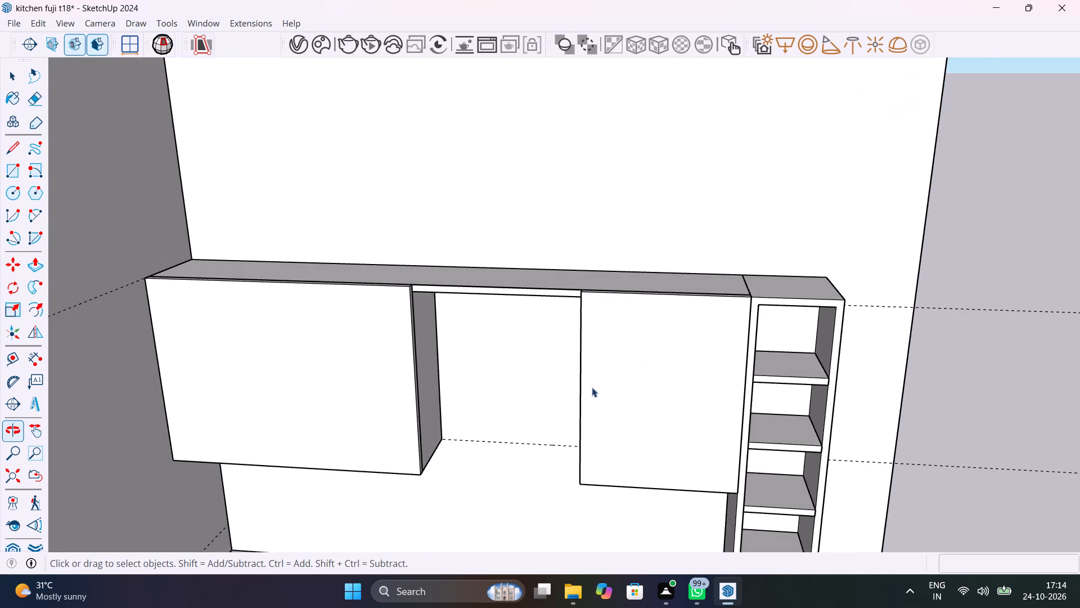
scroll(625, 377, "down", 6)
middle_click_drag(479, 381, 526, 354)
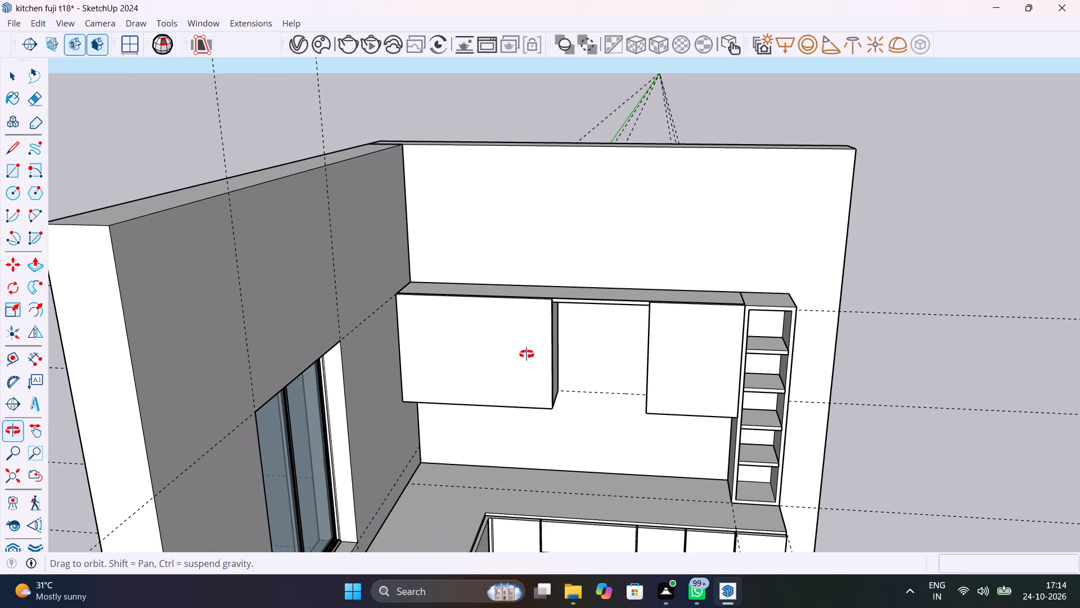
middle_click_drag(526, 354, 507, 354)
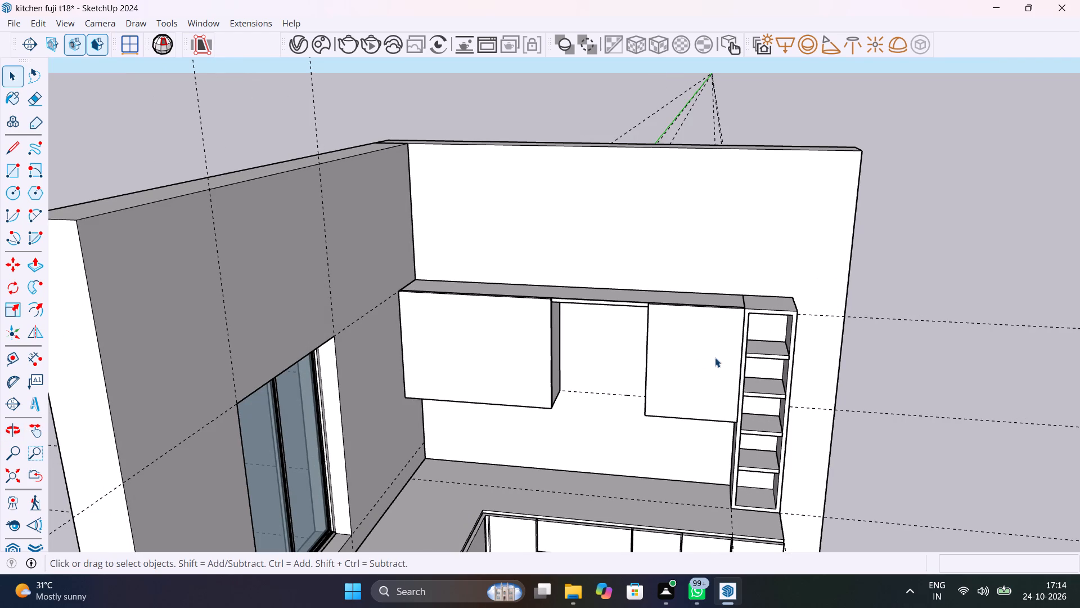
middle_click_drag(715, 356, 625, 385, "shift")
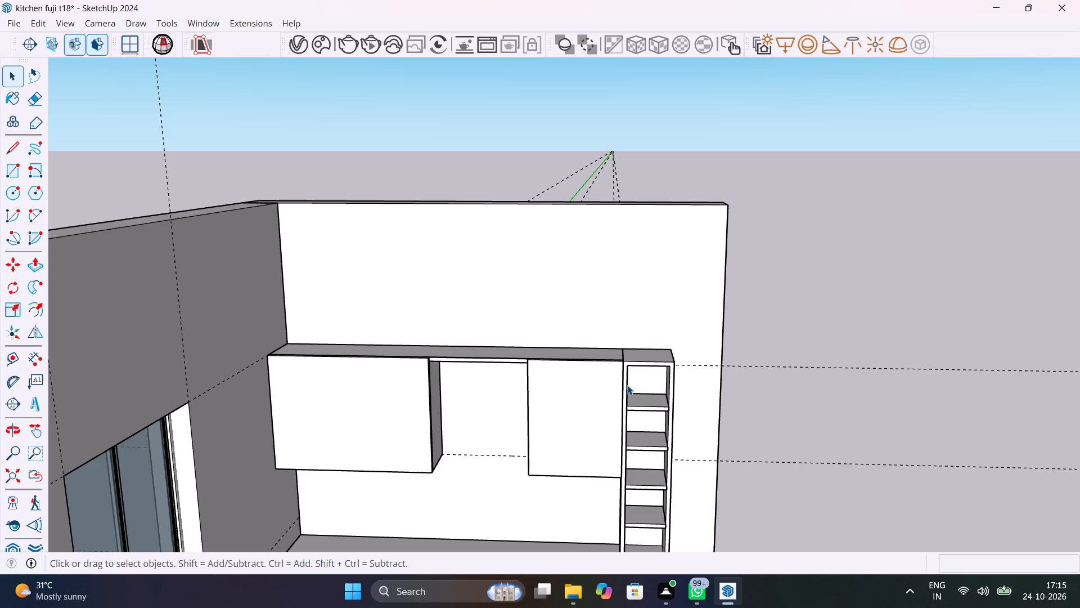
scroll(627, 385, "up", 9)
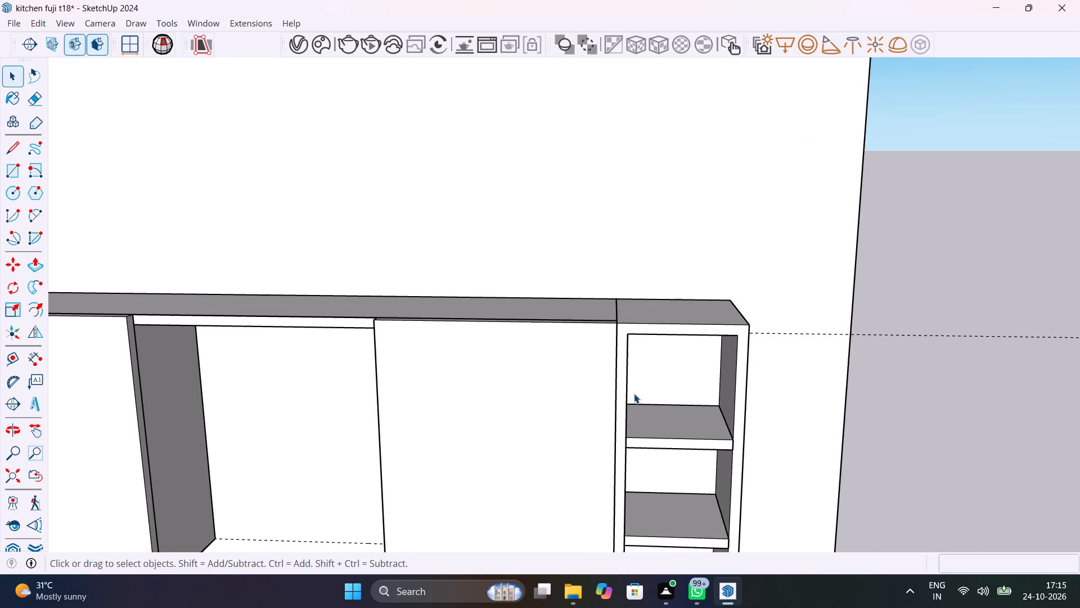
middle_click_drag(639, 395, 638, 424)
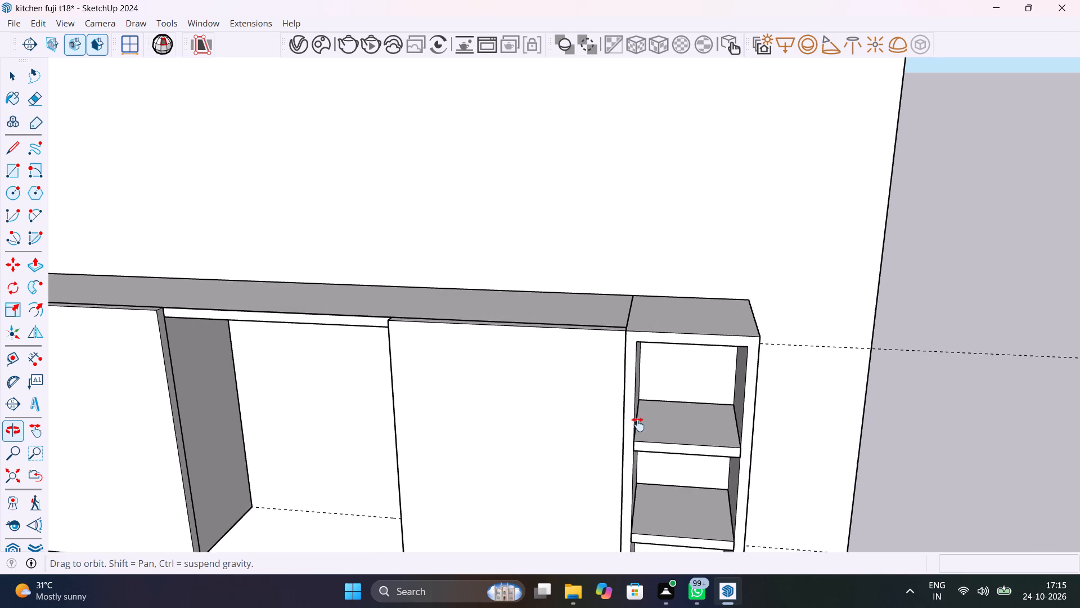
middle_click_drag(638, 424, 670, 422)
Reopen the front panel group, inspect the panels and open middle bay from both sides, and close the group.
double_click(614, 417)
scroll(614, 417, "down", 6)
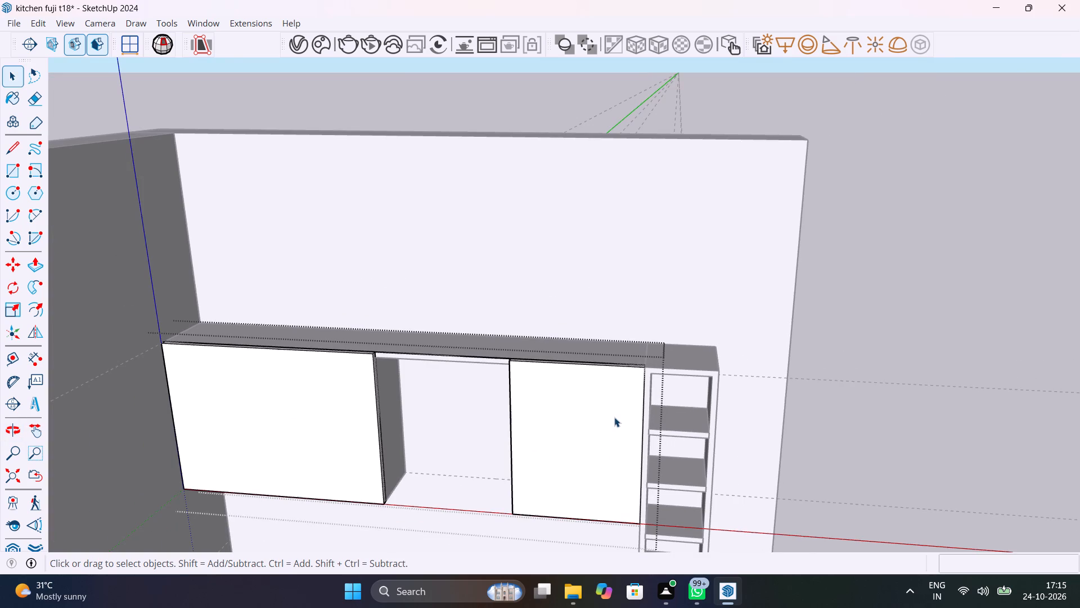
scroll(640, 389, "up", 5)
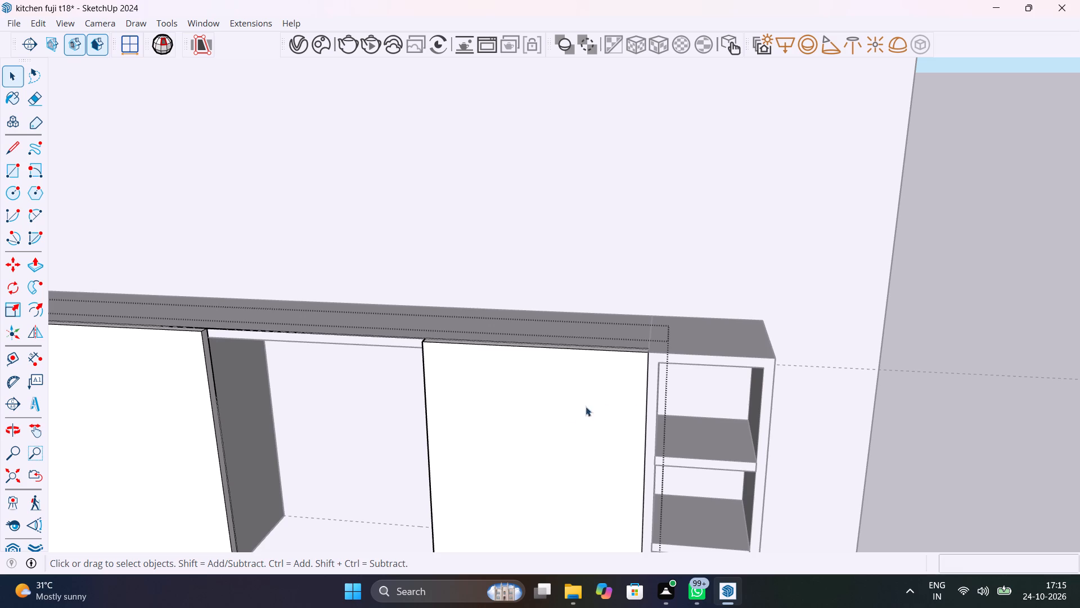
scroll(532, 410, "down", 6)
middle_click_drag(533, 419, 706, 414)
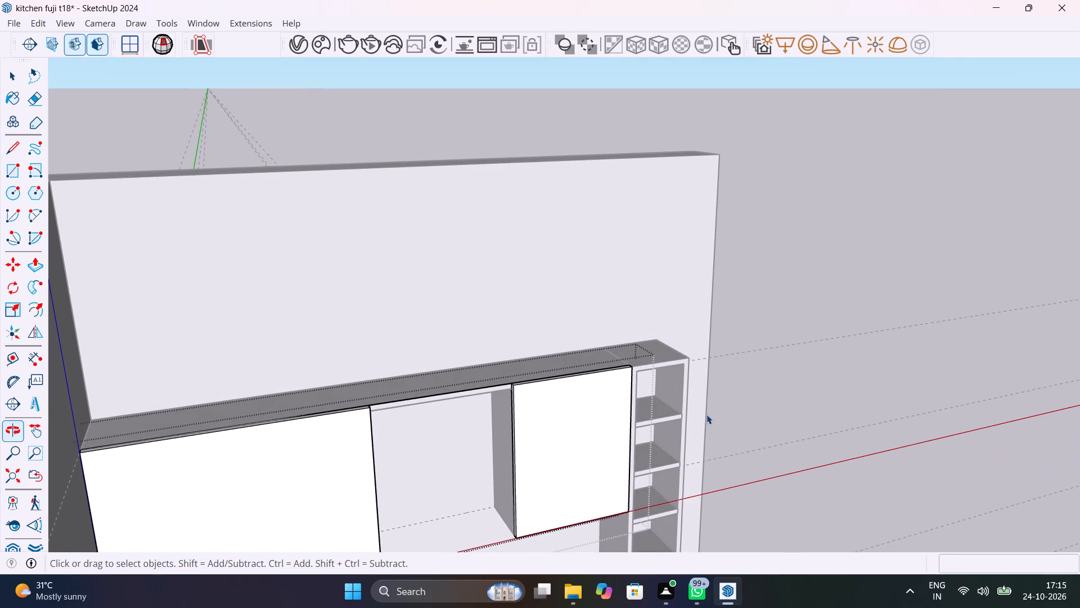
left_click(548, 422)
left_click(843, 259)
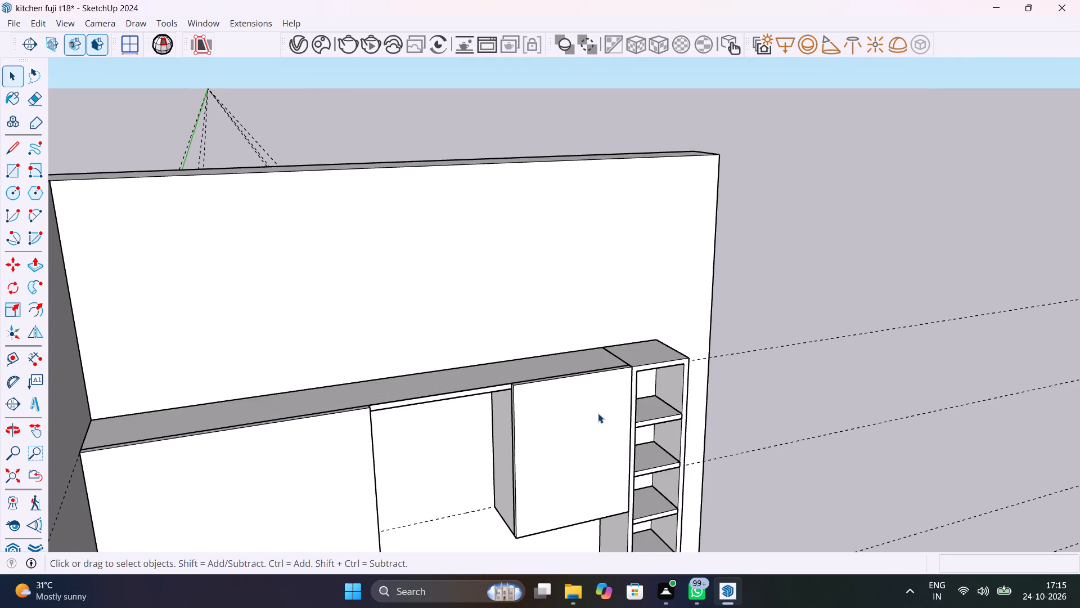
Hide the wall cabinet's front panel group.
left_click(598, 413)
right_click(598, 413)
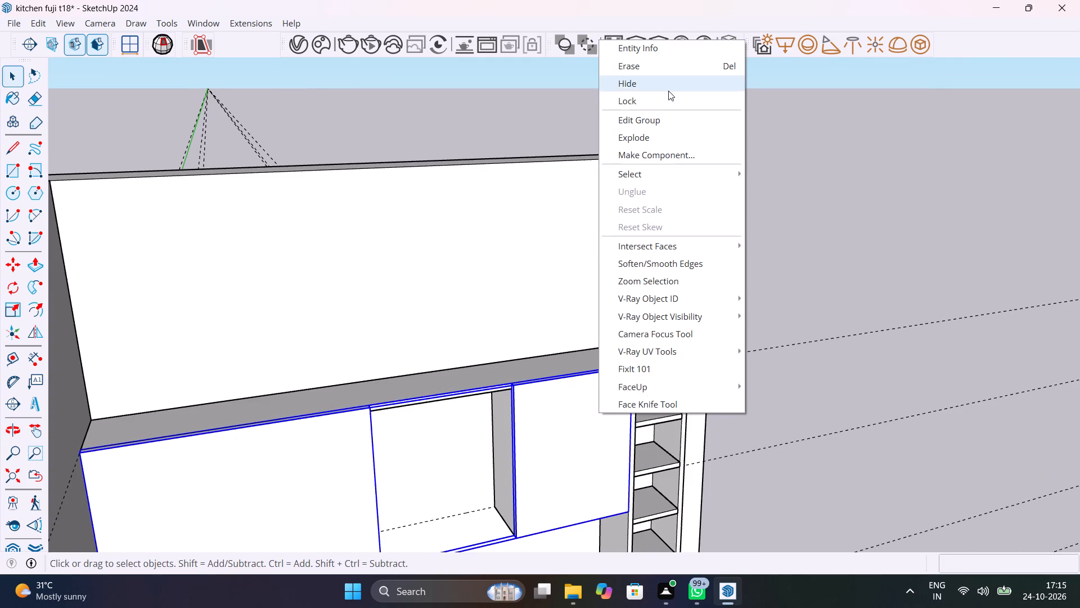
left_click(668, 90)
Inside the wall cabinet group, offset the front face's outline inward by about 1 1/16" on both side sections.
scroll(559, 396, "up", 4)
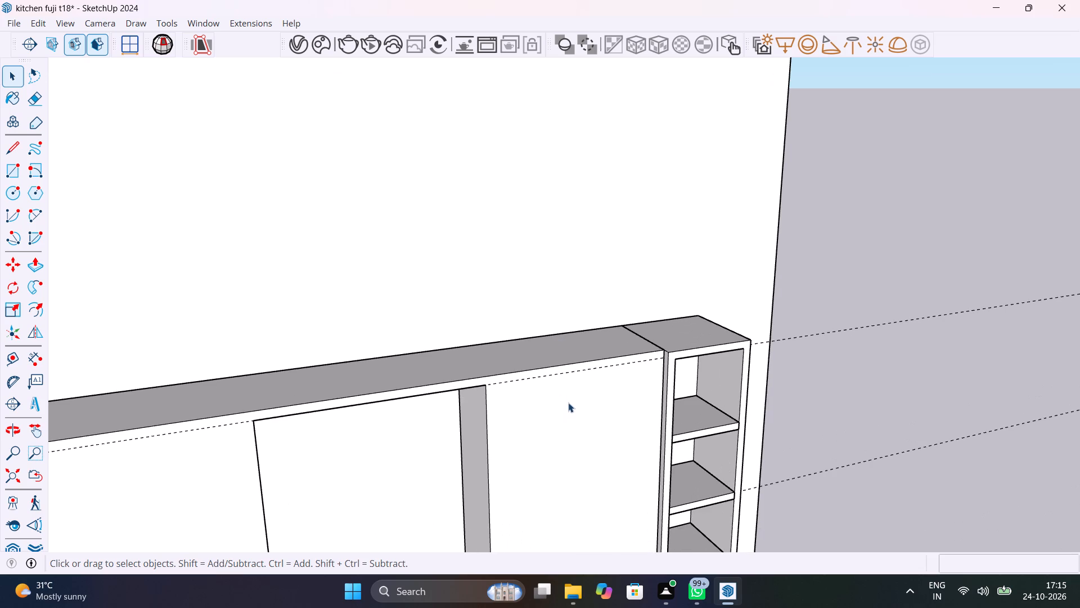
middle_click_drag(620, 430, 557, 327)
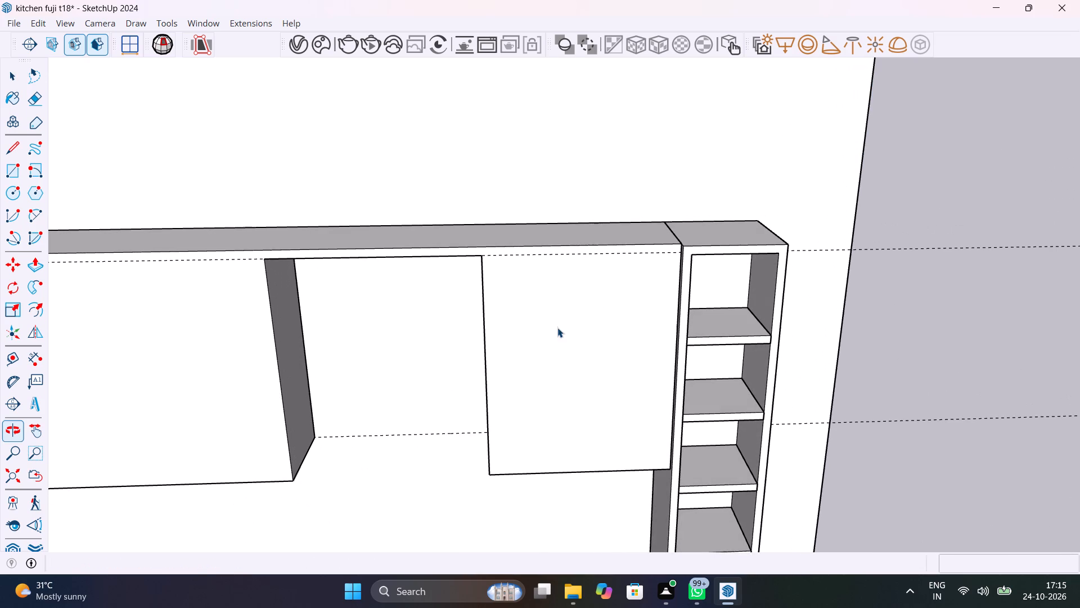
left_click(587, 360)
double_click(587, 361)
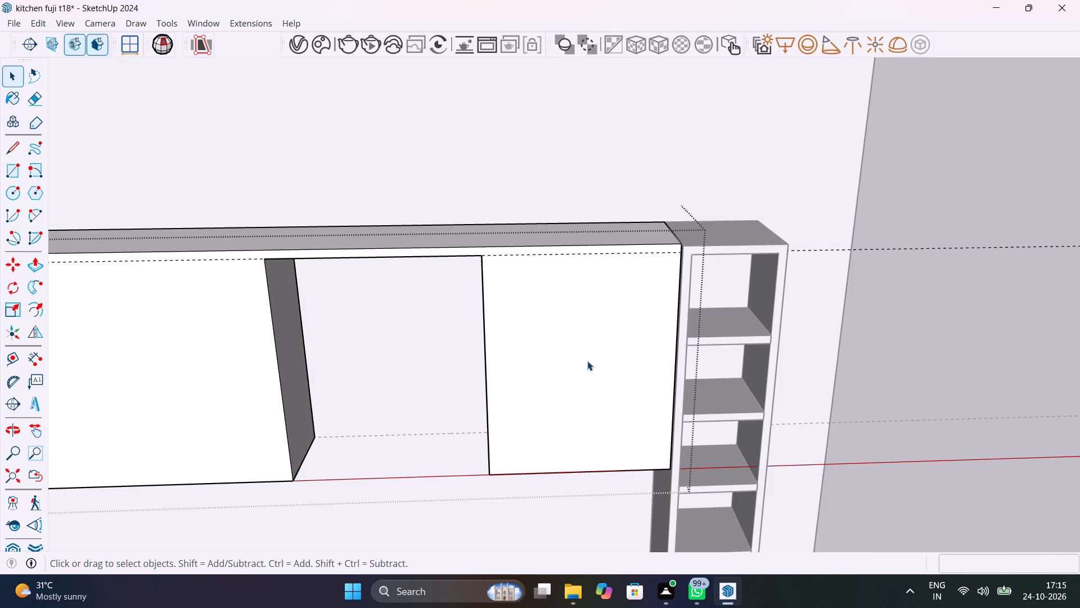
key("f")
left_click(672, 334)
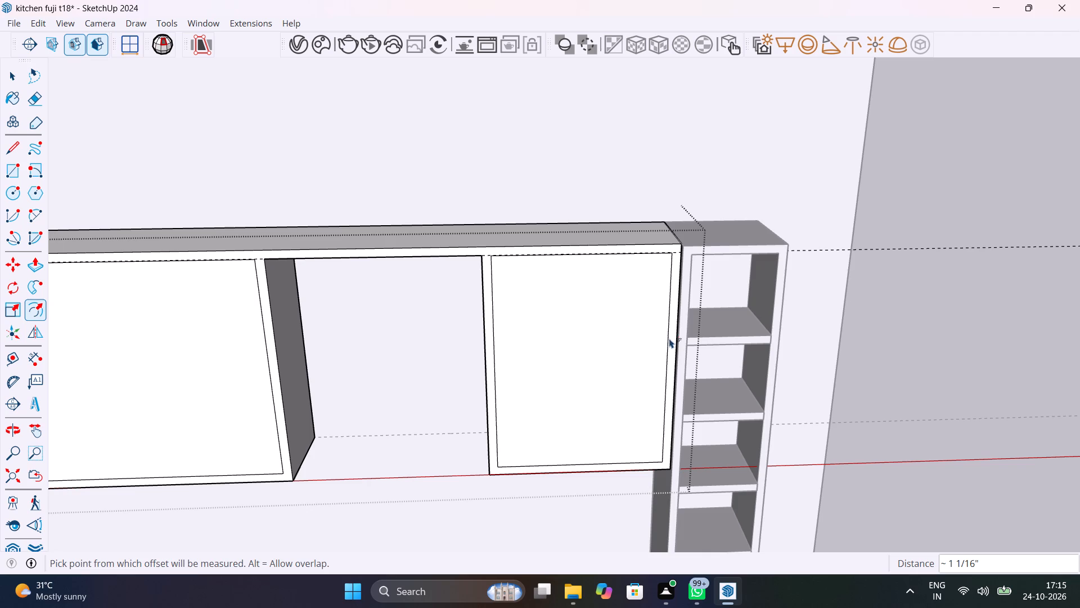
key("space")
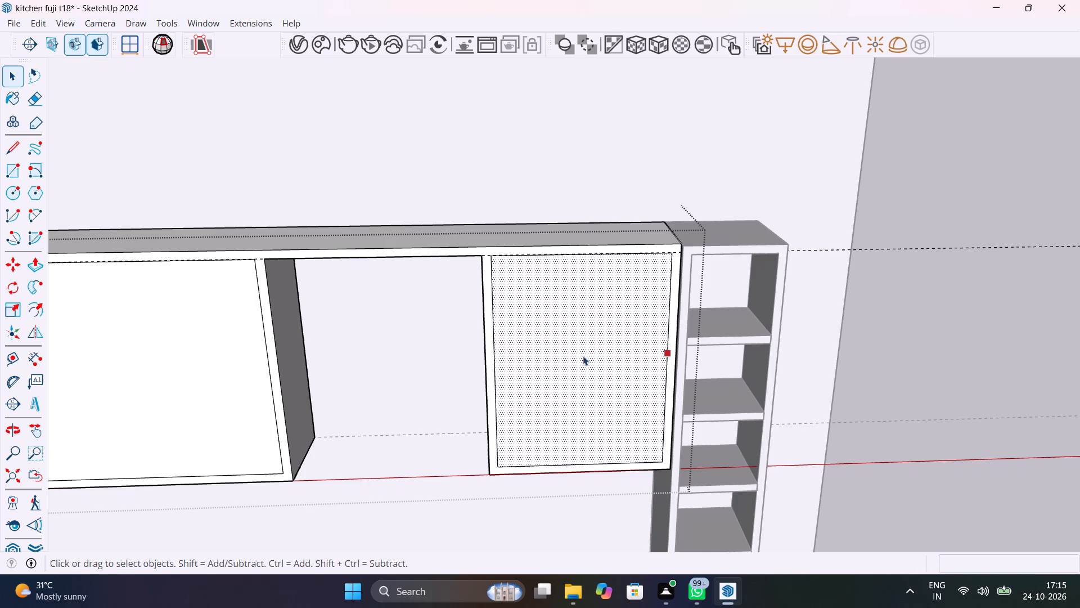
key("Escape")
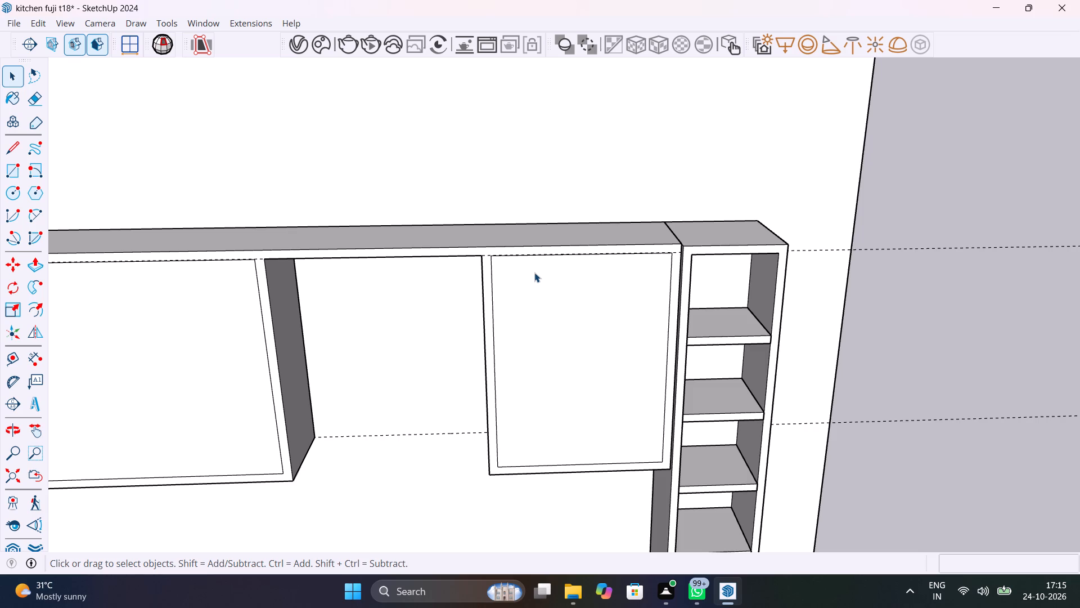
Draw a rectangle about 1' 8 9/16" by 2' 3 1/8" on the inset outline beside the open shelf cabinet and extrude it 1".
key("r")
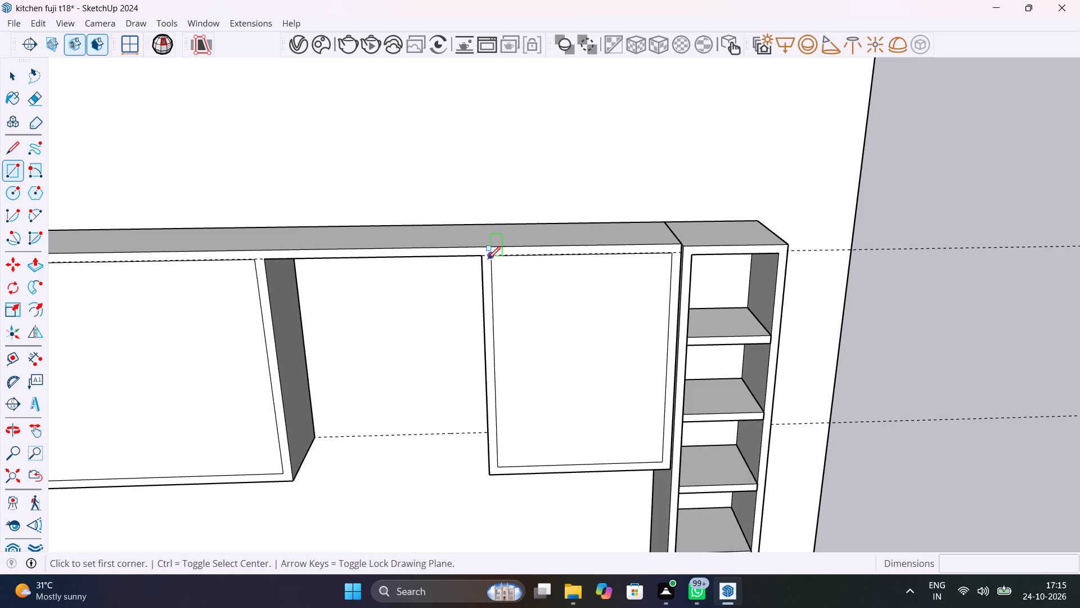
left_click(488, 258)
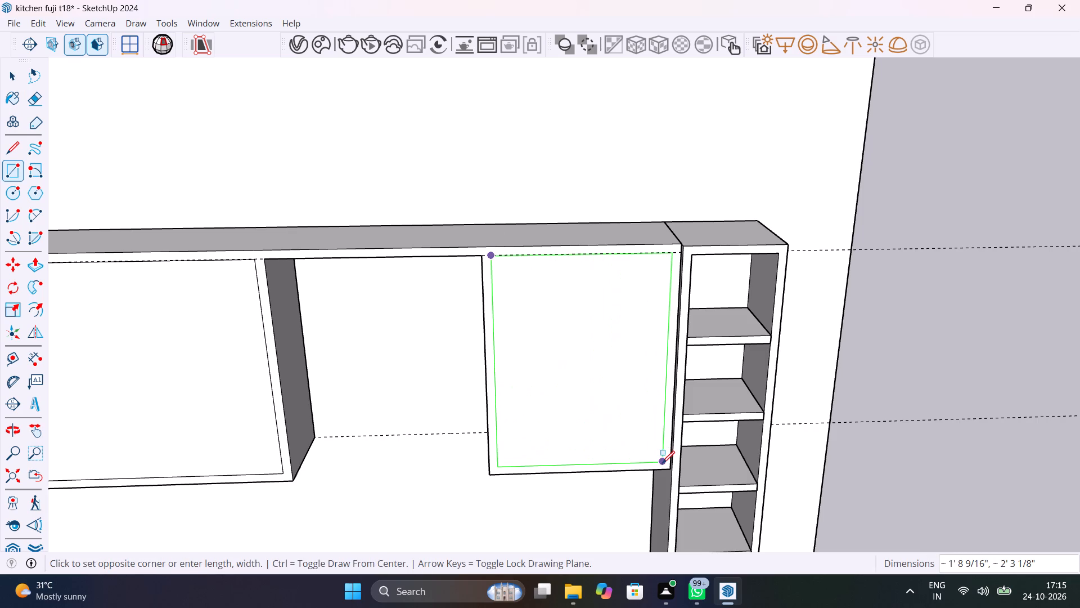
left_click(662, 463)
scroll(569, 319, "down", 3)
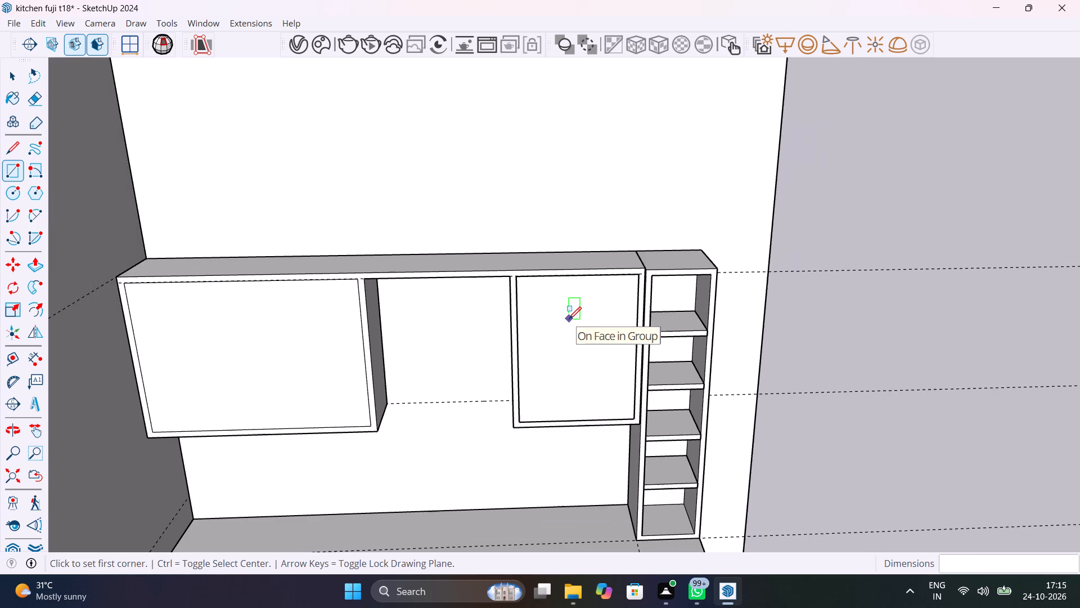
scroll(569, 319, "down", 1)
middle_click_drag(587, 325, 665, 337)
scroll(563, 293, "up", 10)
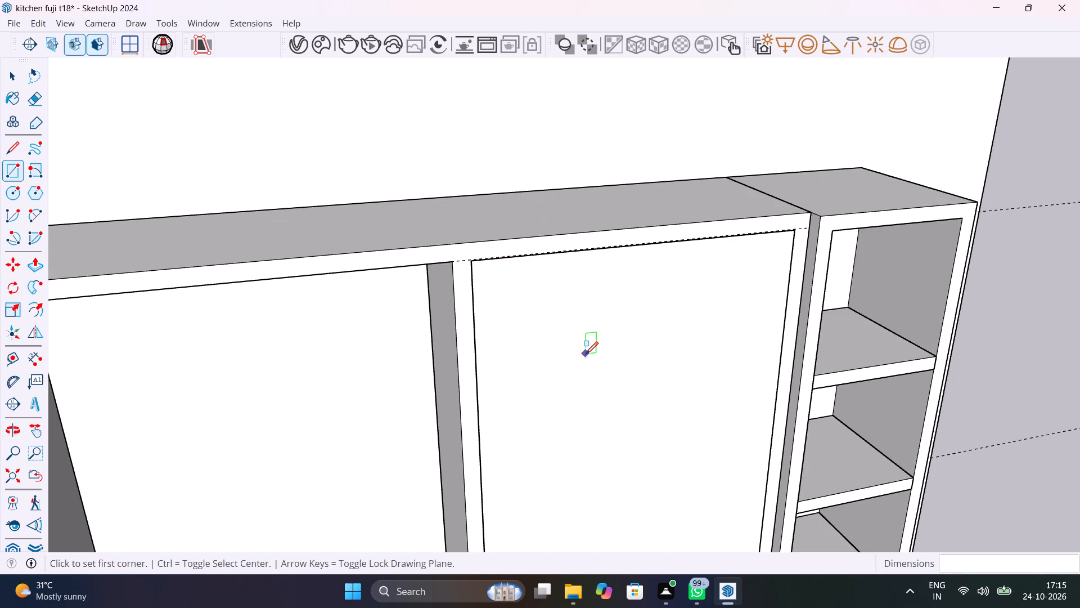
key("p")
left_click(582, 353)
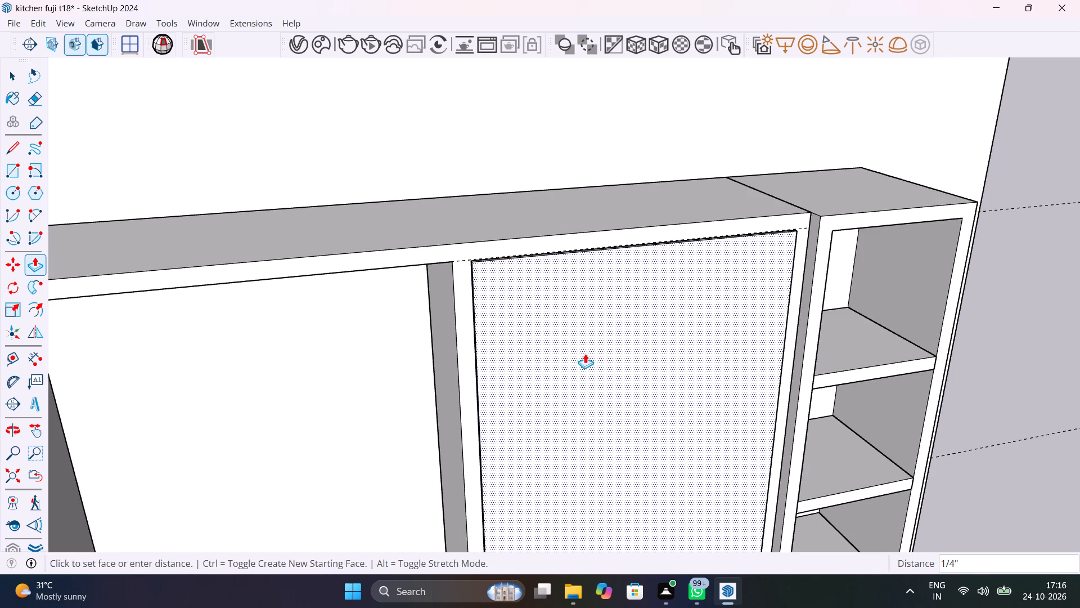
type("1\"")
key("Return")
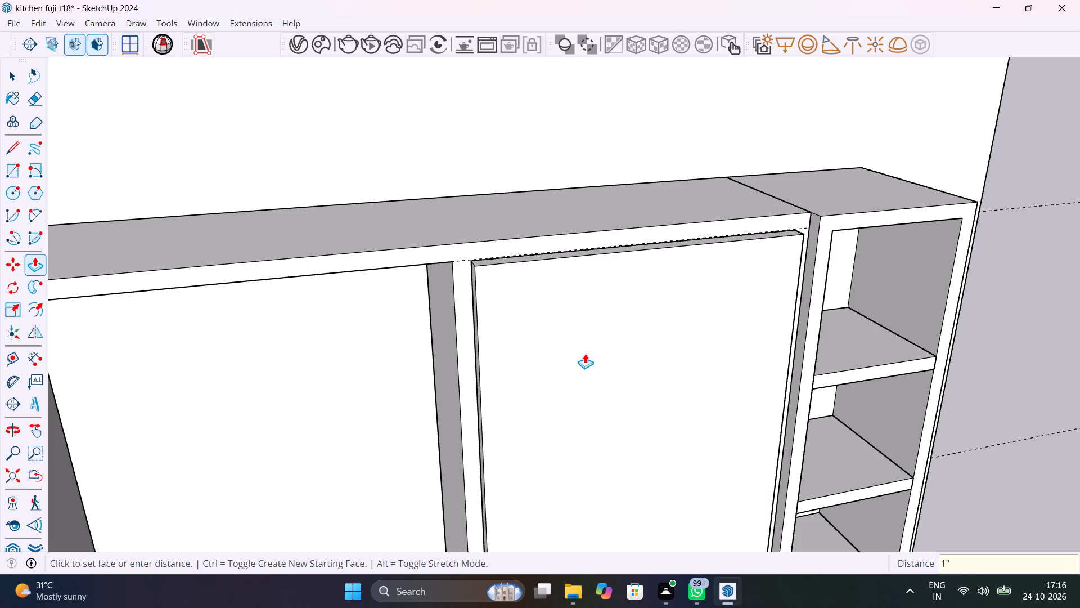
key("space")
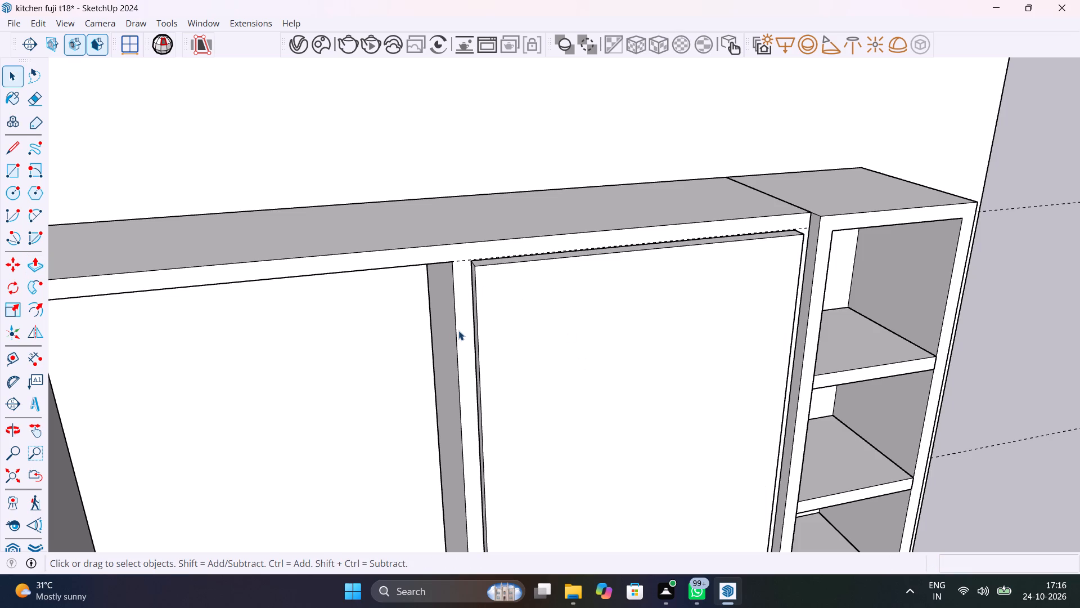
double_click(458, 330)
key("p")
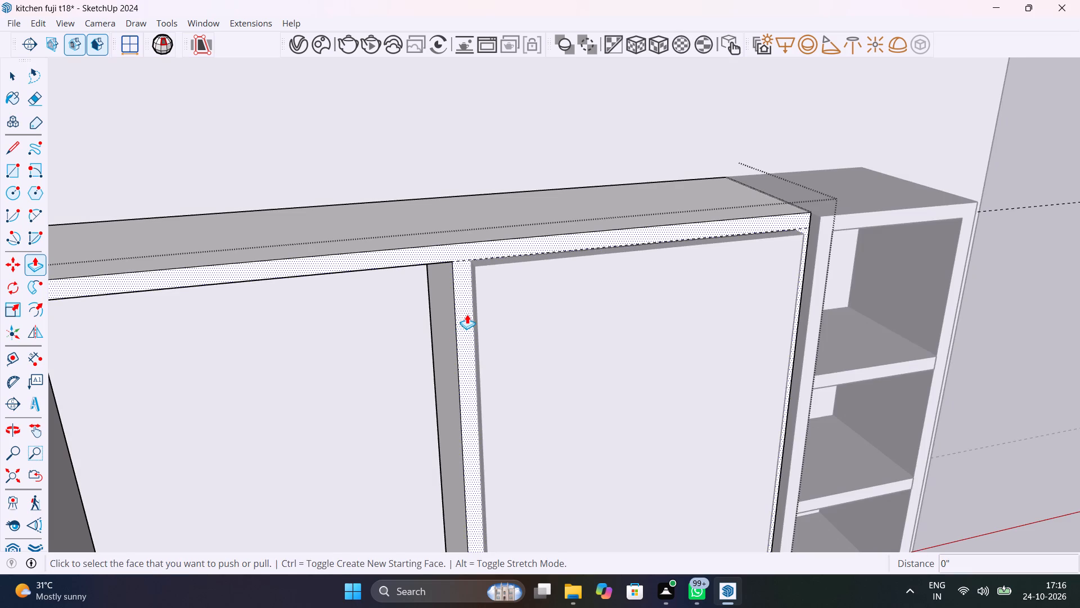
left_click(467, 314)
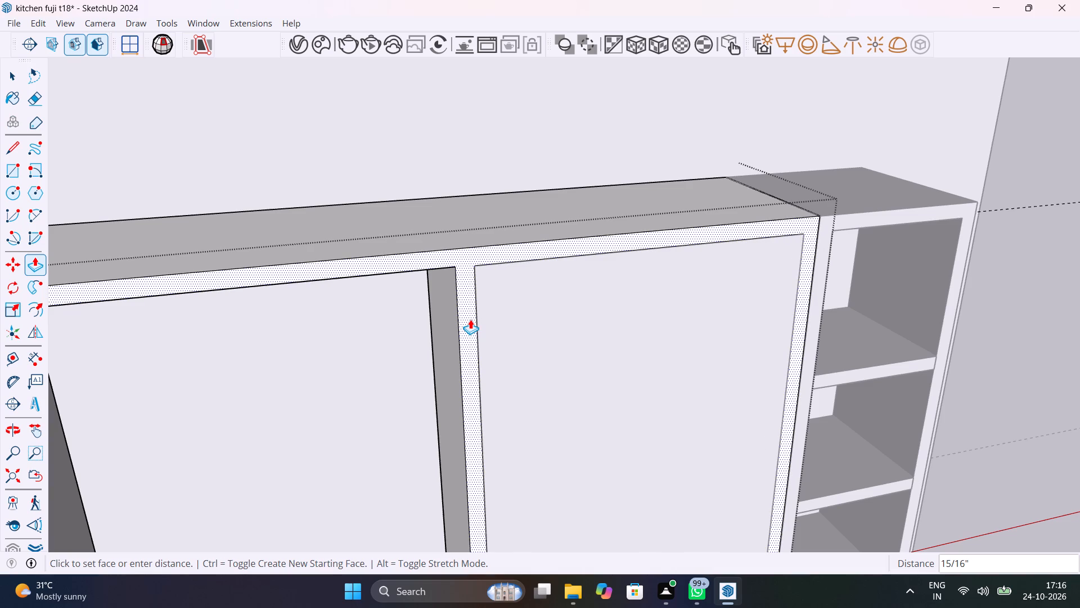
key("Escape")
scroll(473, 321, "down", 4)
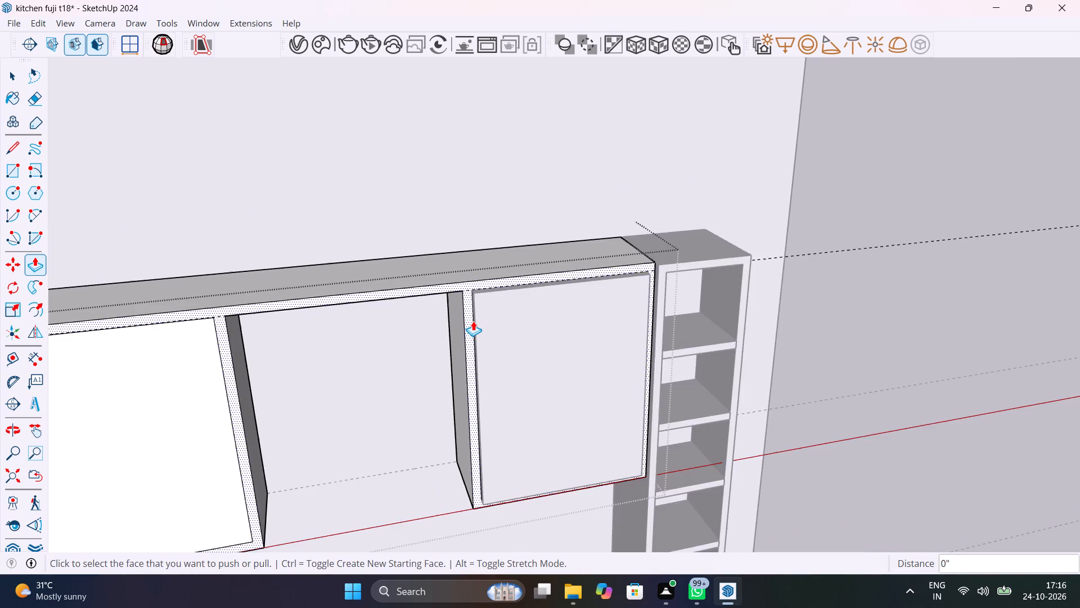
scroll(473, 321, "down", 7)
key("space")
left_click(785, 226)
Group all the geometry of the extruded door panel beside the open shelf cabinet.
scroll(479, 325, "up", 5)
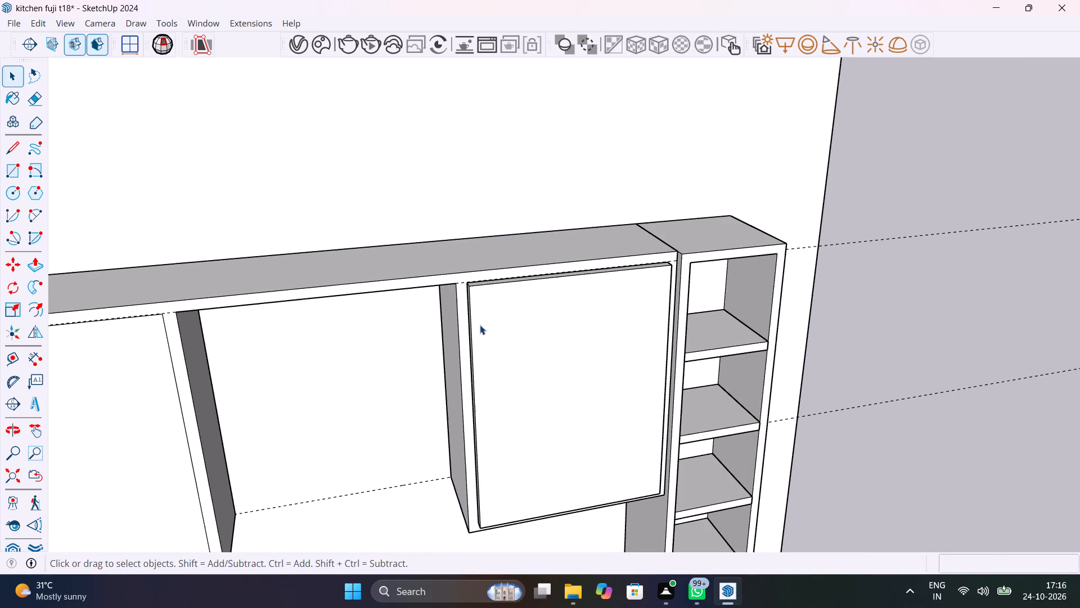
middle_click_drag(532, 345, 467, 369)
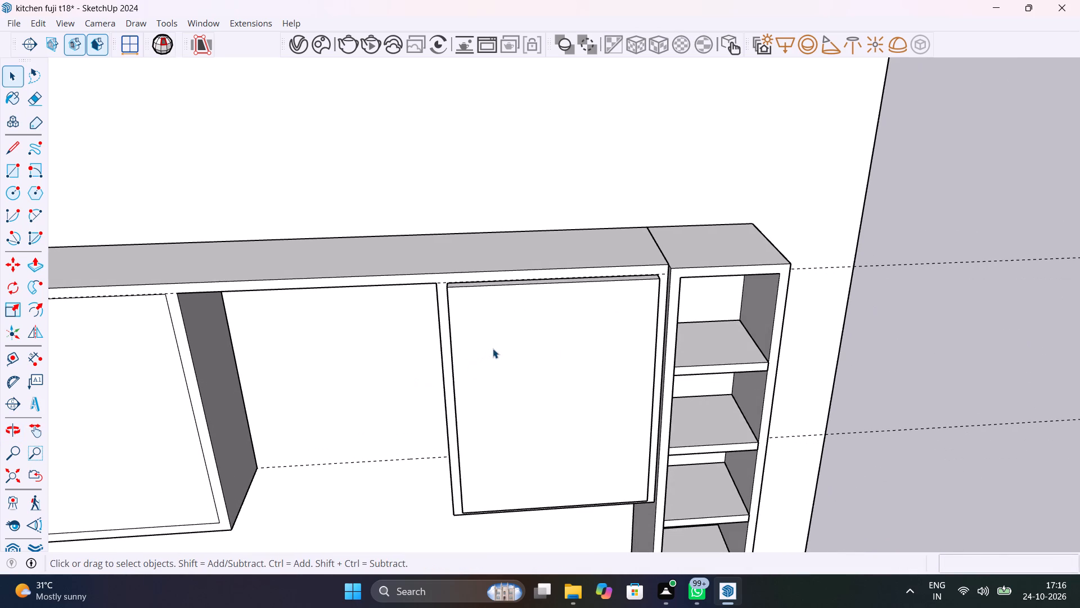
double_click(493, 348)
triple_click(493, 348)
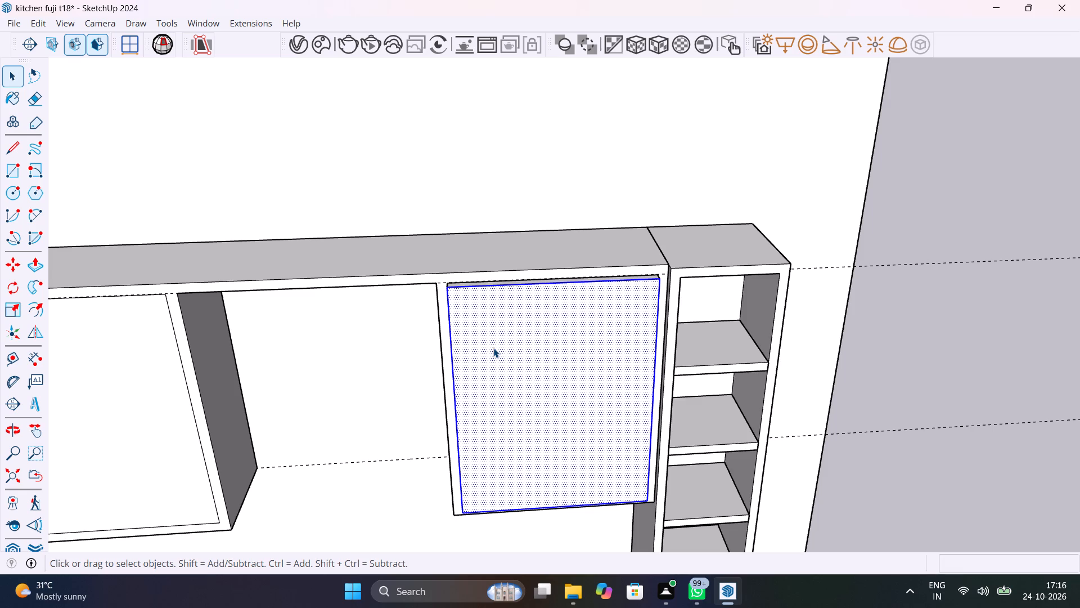
right_click(493, 348)
left_click(551, 131)
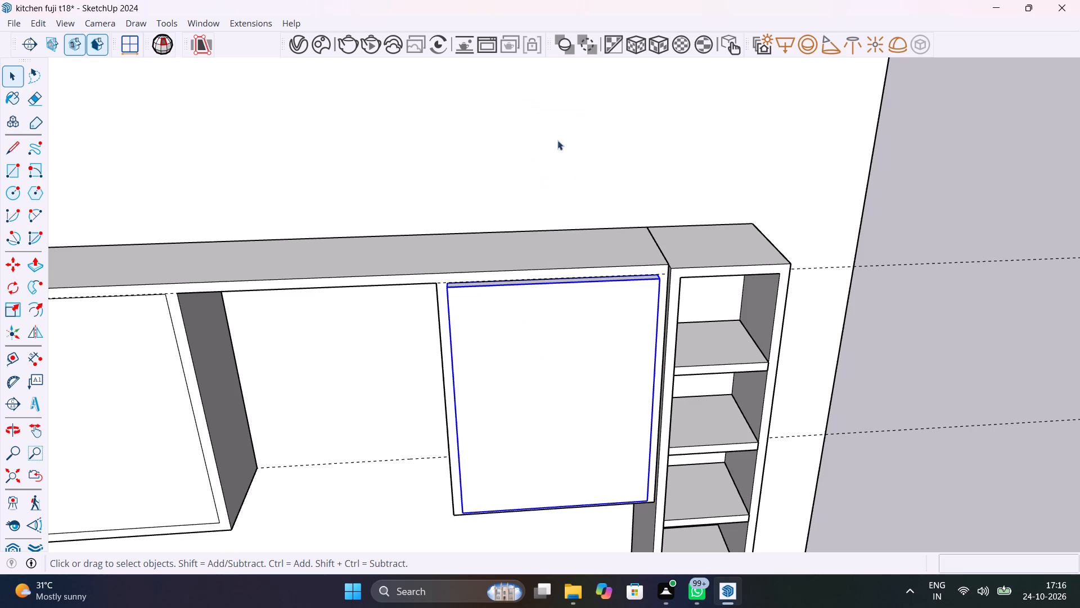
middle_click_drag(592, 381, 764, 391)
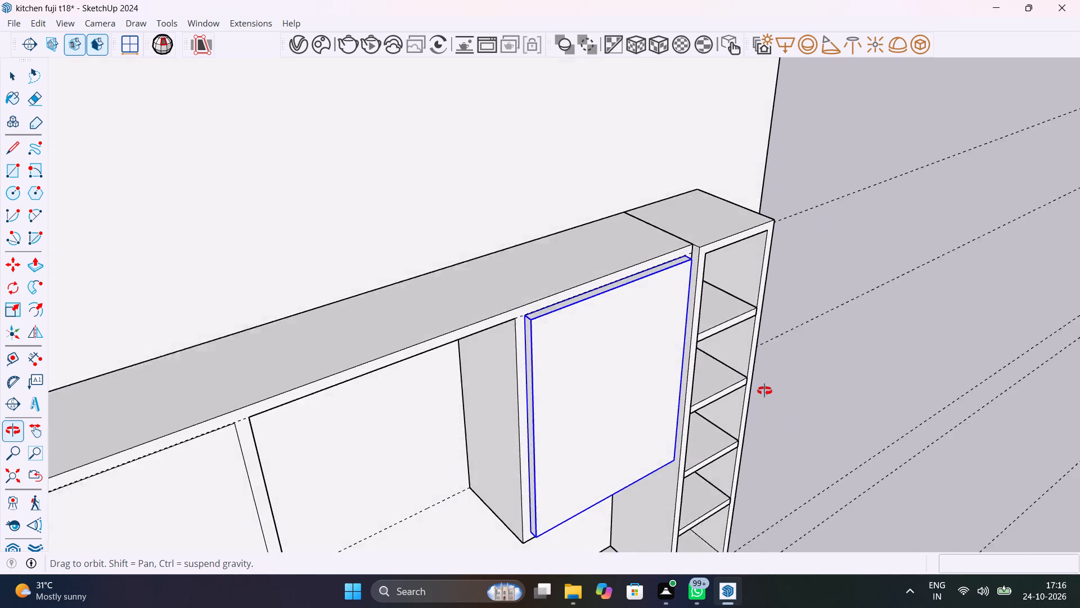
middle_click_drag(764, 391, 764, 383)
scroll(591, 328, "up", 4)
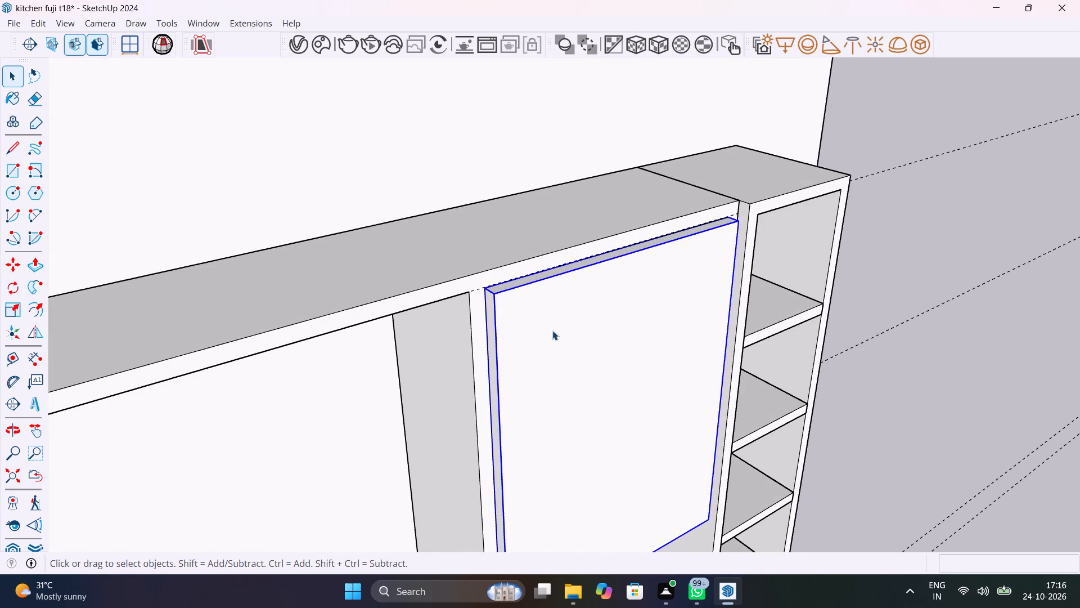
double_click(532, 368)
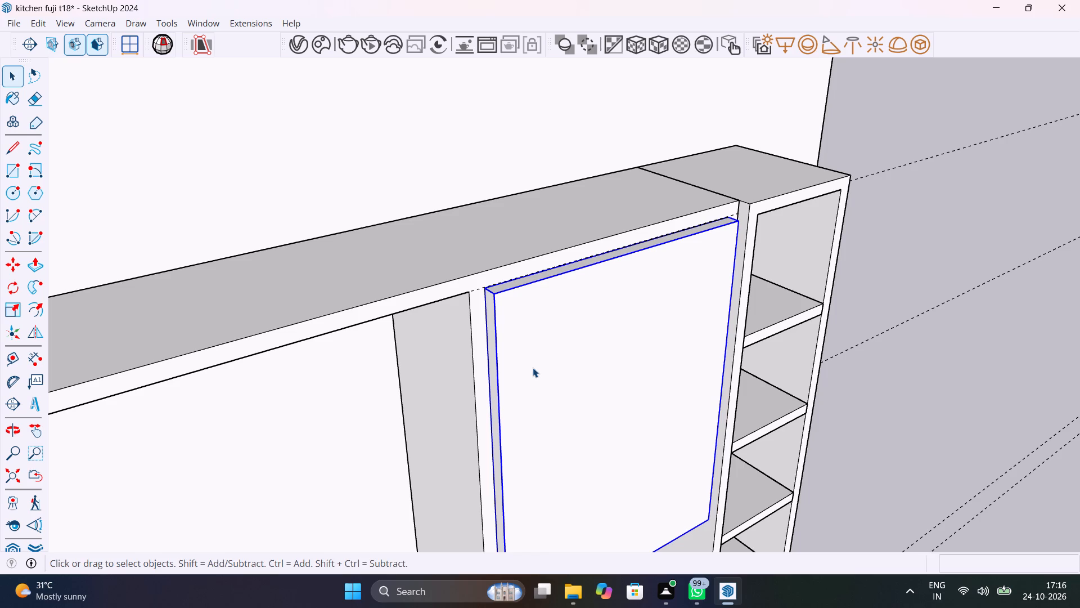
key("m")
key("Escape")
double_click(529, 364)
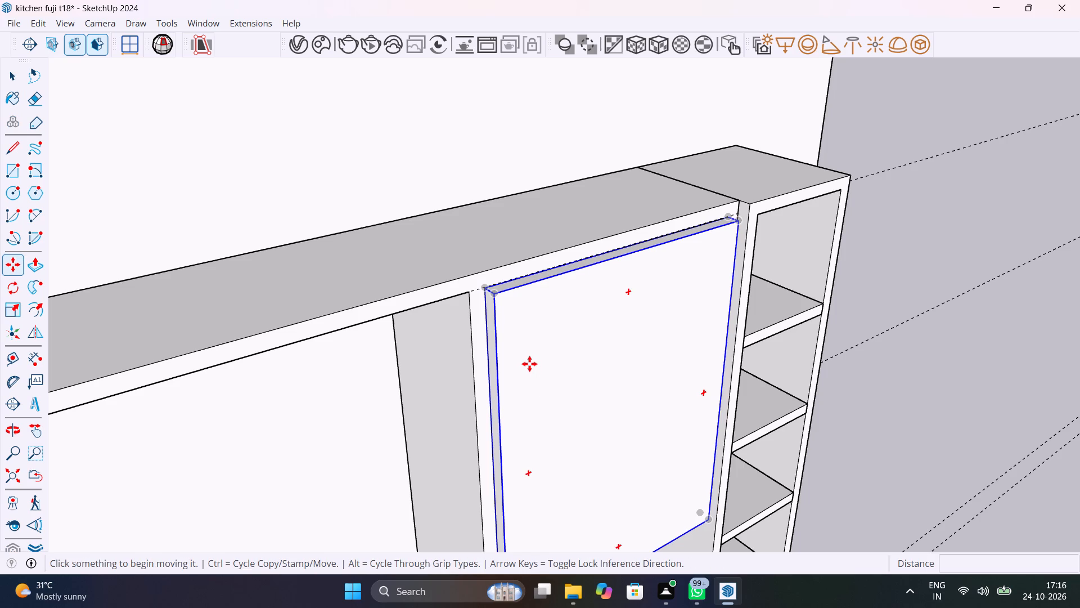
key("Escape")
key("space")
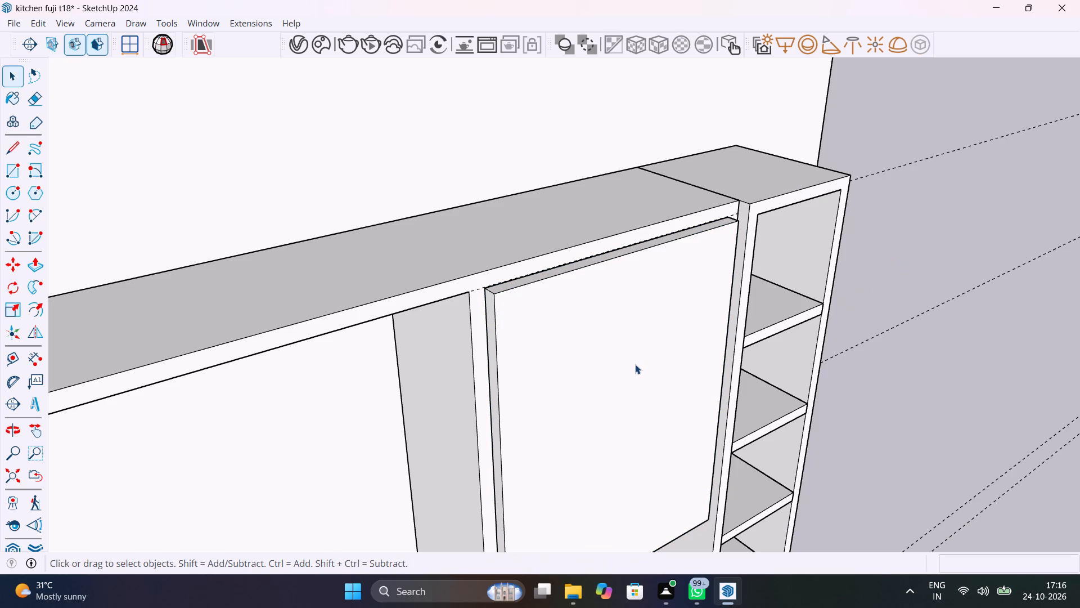
Inside the door panel group, copy the front face's left vertical edge to about the middle of the panel's width.
double_click(635, 364)
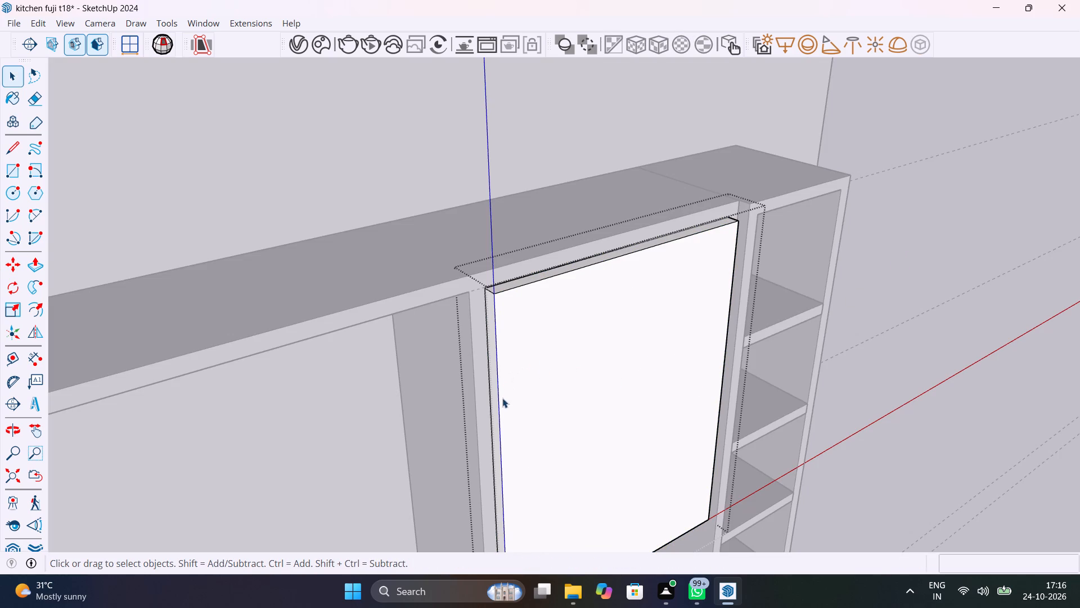
left_click(499, 421)
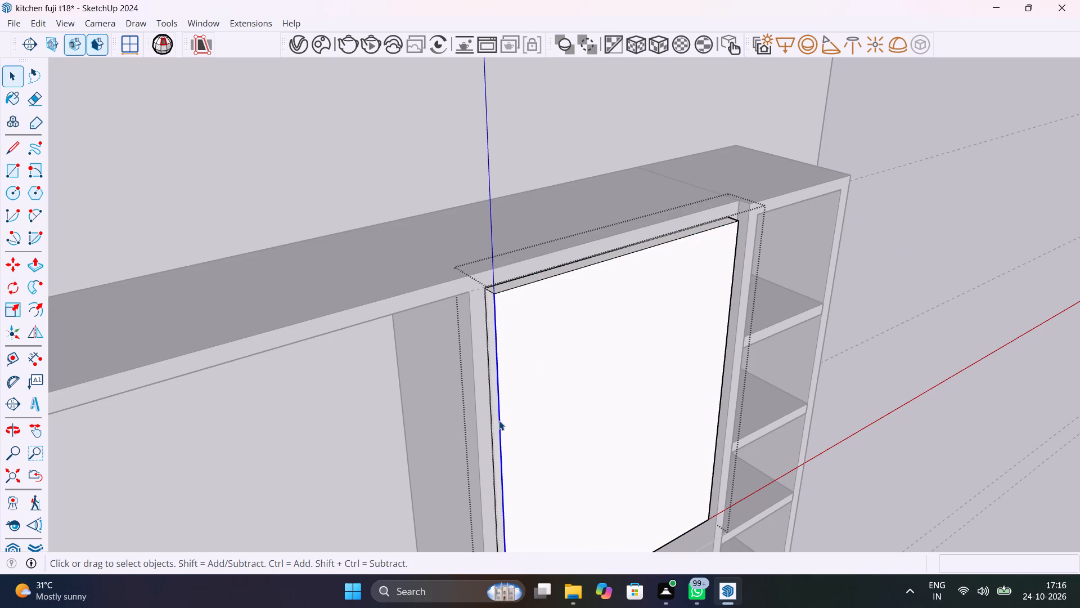
key("m")
left_click(498, 292)
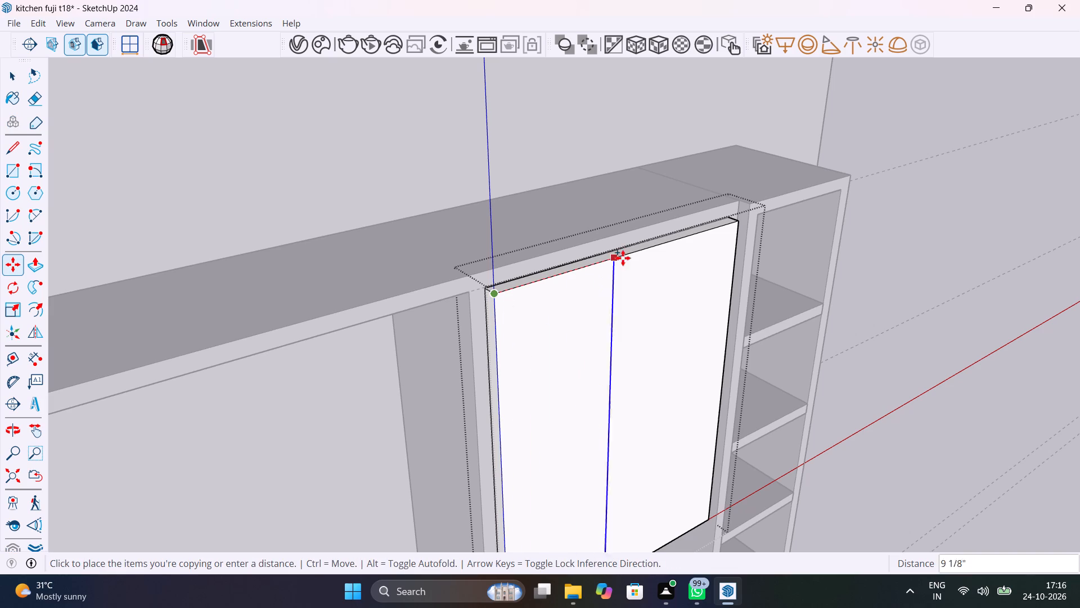
left_click(626, 258)
Copy the middle vertical line 8 mm towards the open shelf cabinet to outline a narrow strip on the door panel.
scroll(650, 271, "down", 6)
scroll(665, 298, "up", 1)
middle_click_drag(659, 295, 542, 292)
scroll(542, 292, "up", 9)
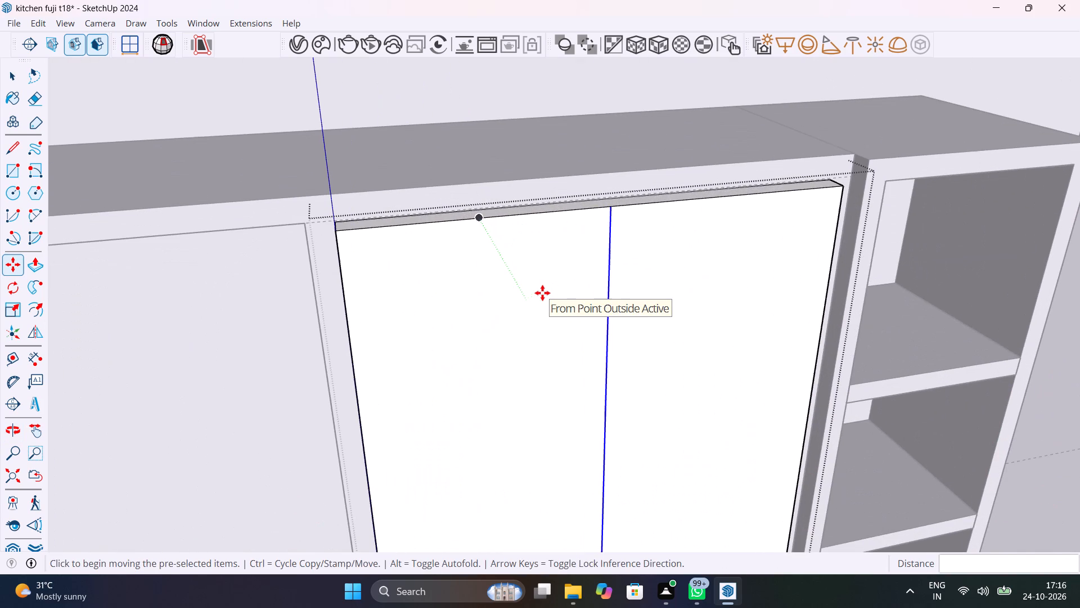
key("m")
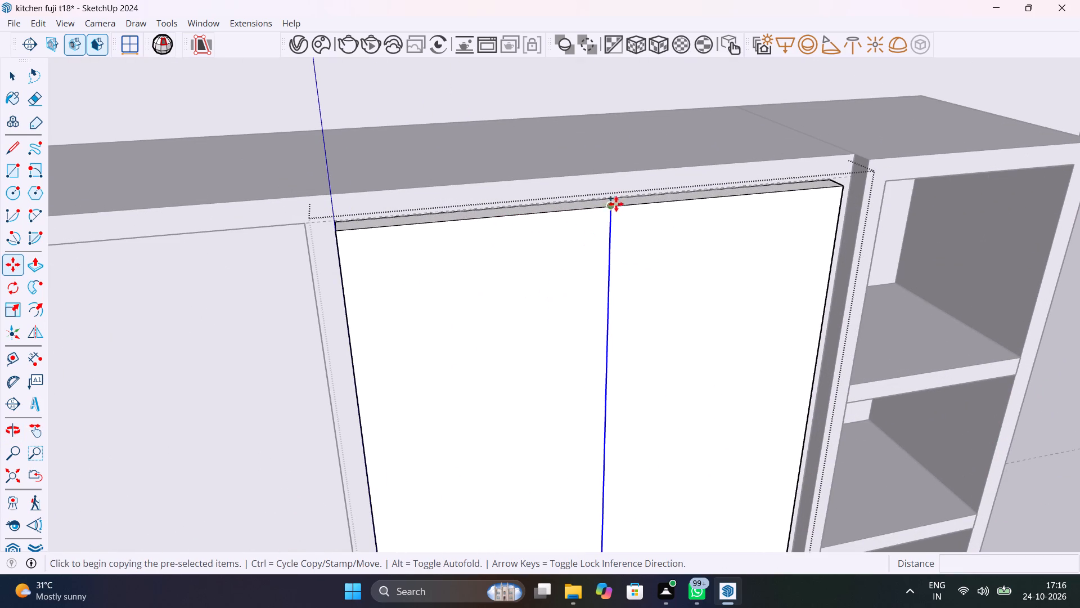
left_click(611, 207)
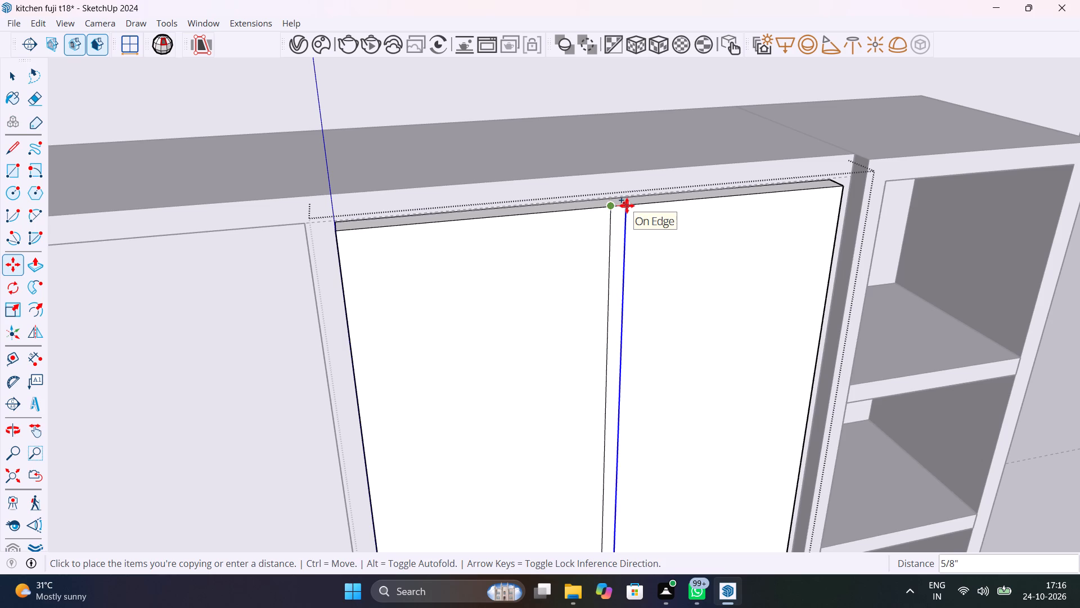
type("8mm")
key("Return")
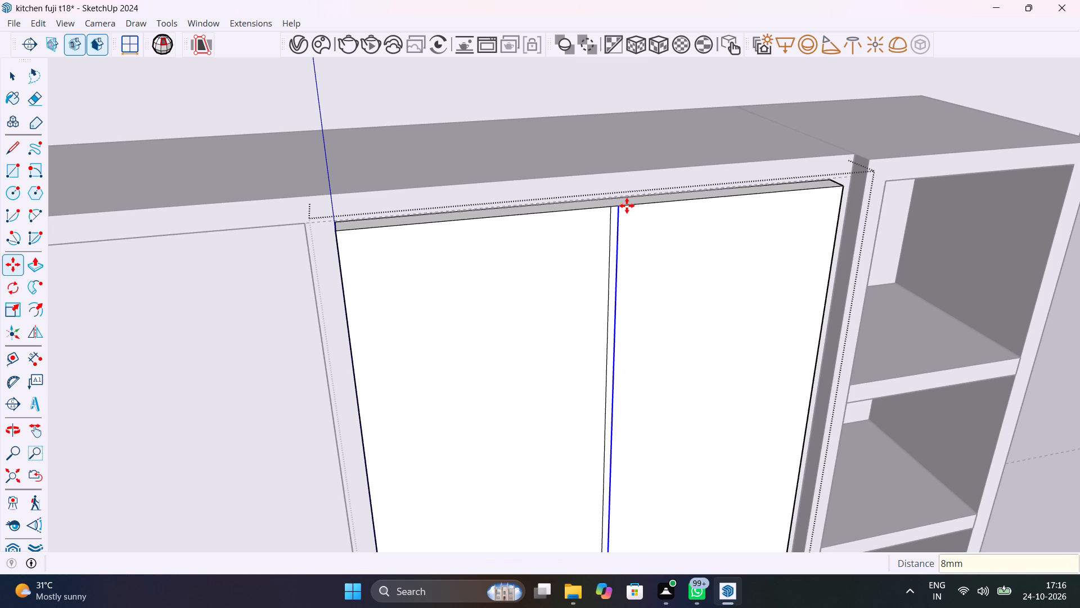
key("Escape")
Push the narrow middle strip back 1" through the panel's full thickness to separate two doors, and close the group.
scroll(609, 236, "up", 5)
middle_click_drag(629, 239, 636, 274)
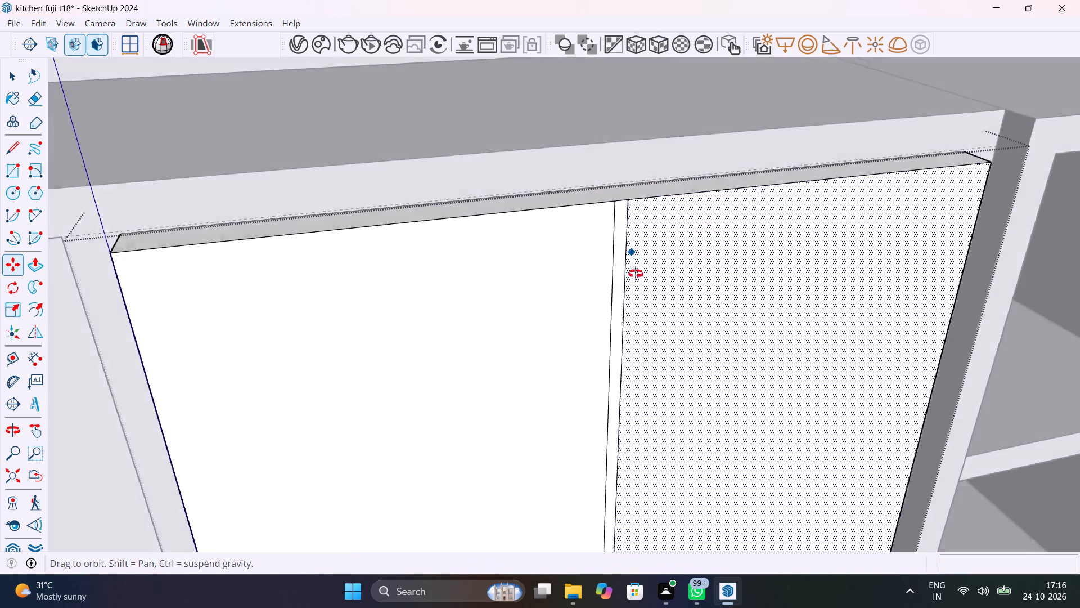
middle_click_drag(636, 274, 652, 318)
scroll(652, 319, "down", 1)
key("space")
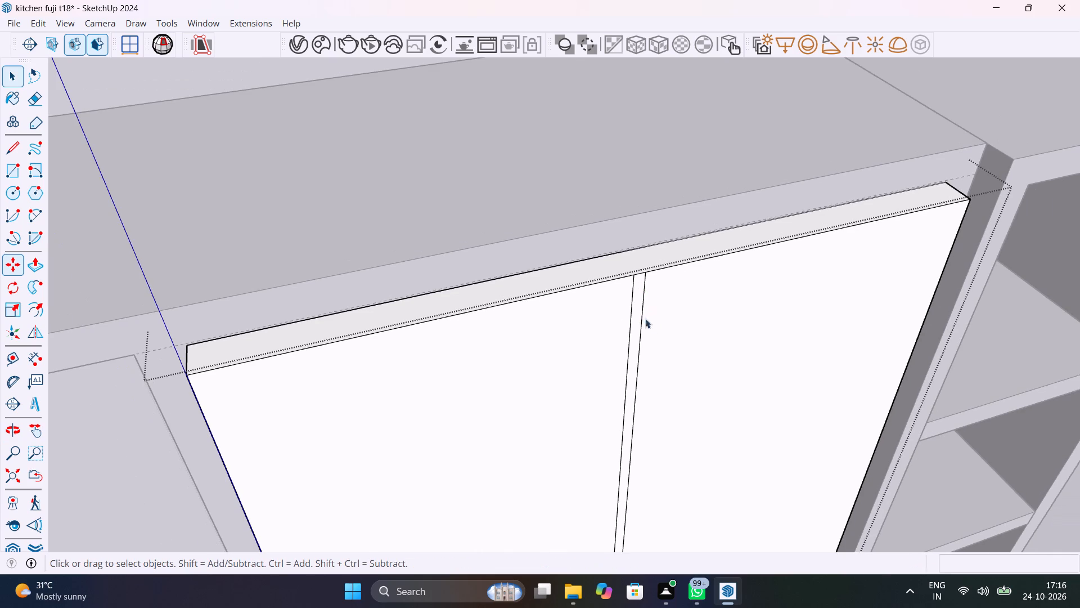
left_click(636, 334)
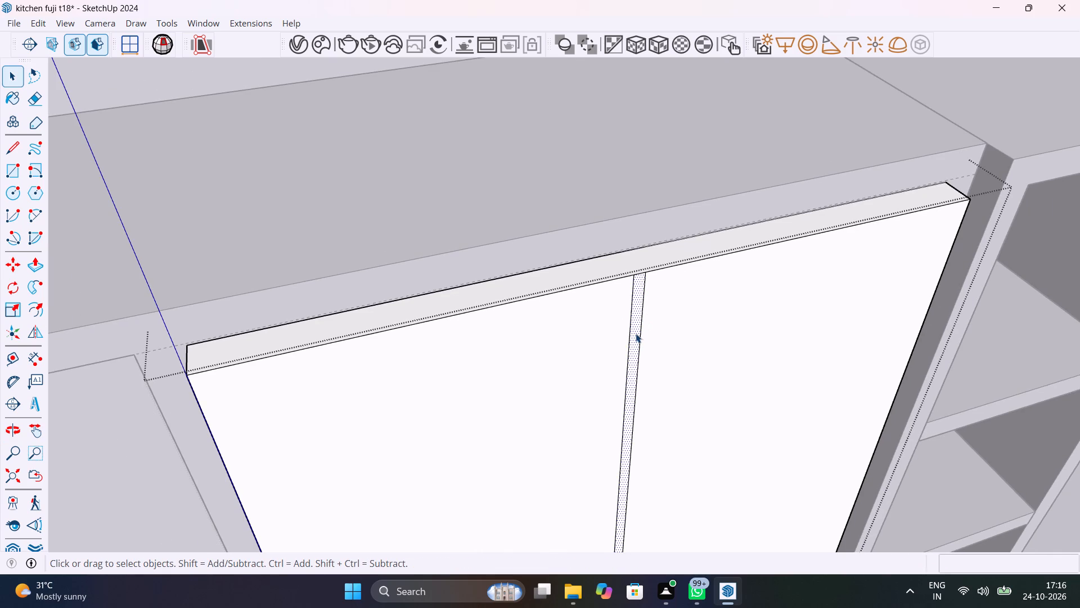
key("p")
left_click(636, 333)
left_click(619, 252)
scroll(640, 306, "down", 3)
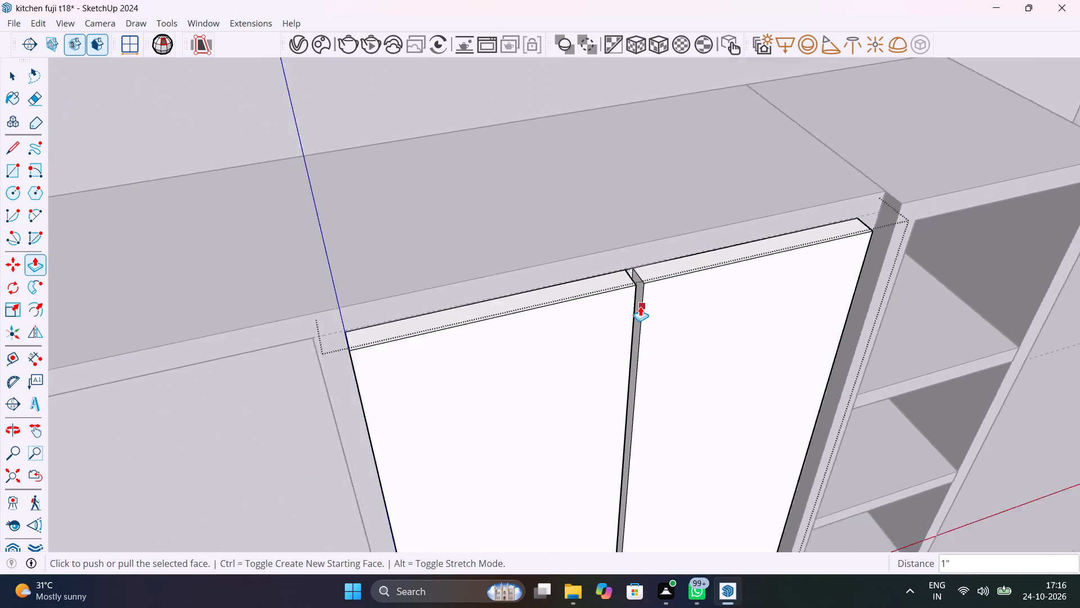
scroll(640, 306, "down", 16)
key("space")
middle_click_drag(853, 249, 823, 207)
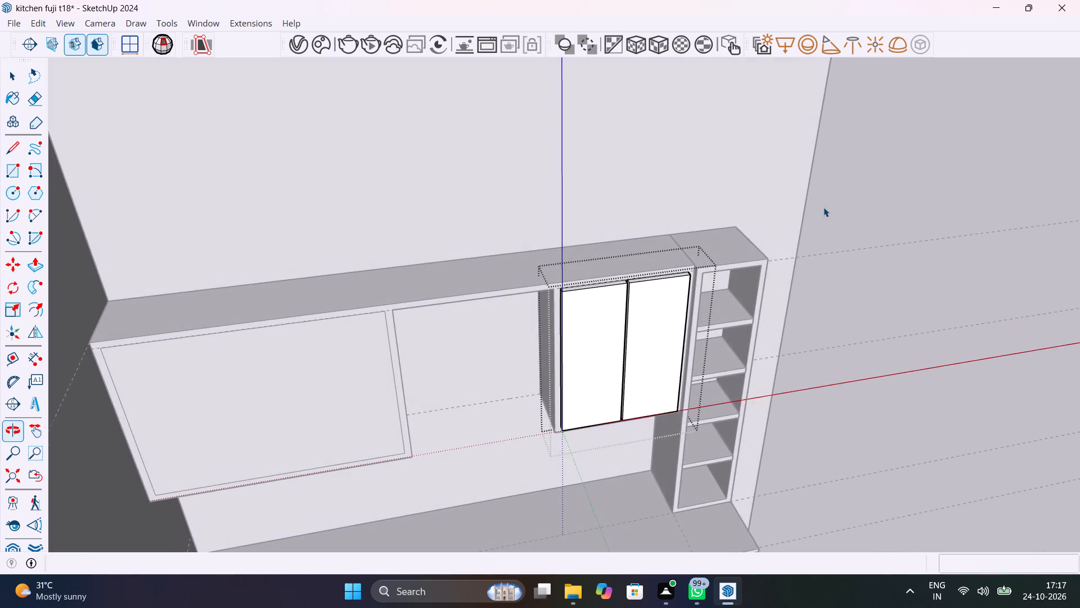
left_click(883, 190)
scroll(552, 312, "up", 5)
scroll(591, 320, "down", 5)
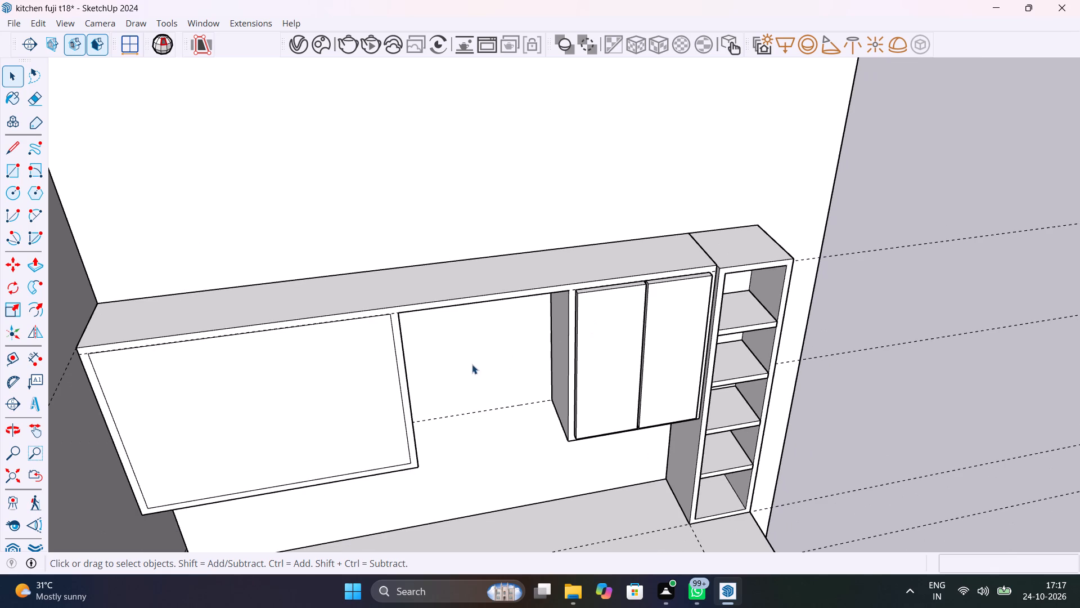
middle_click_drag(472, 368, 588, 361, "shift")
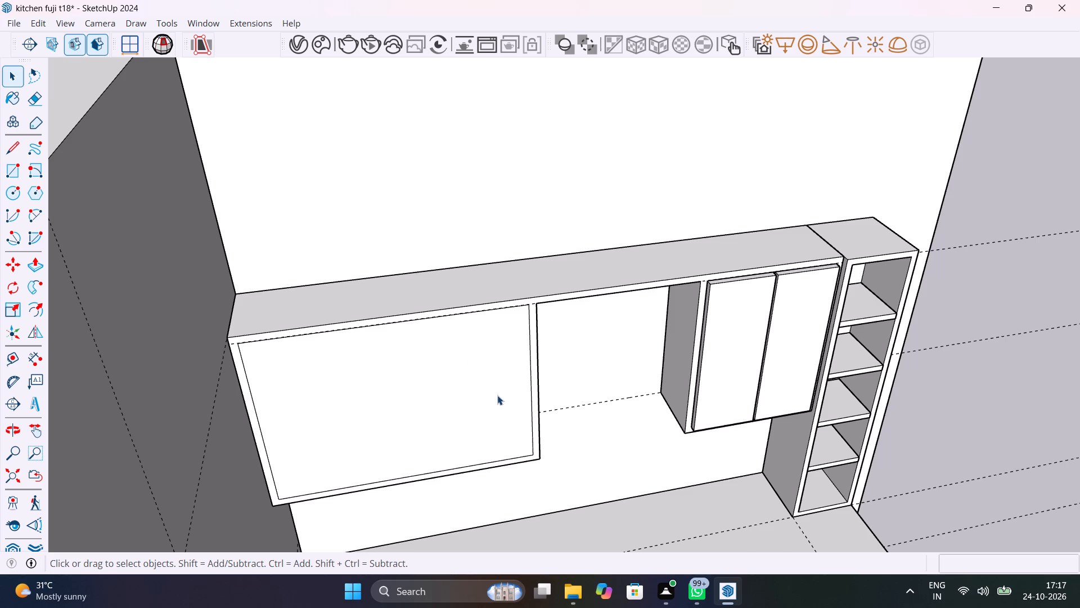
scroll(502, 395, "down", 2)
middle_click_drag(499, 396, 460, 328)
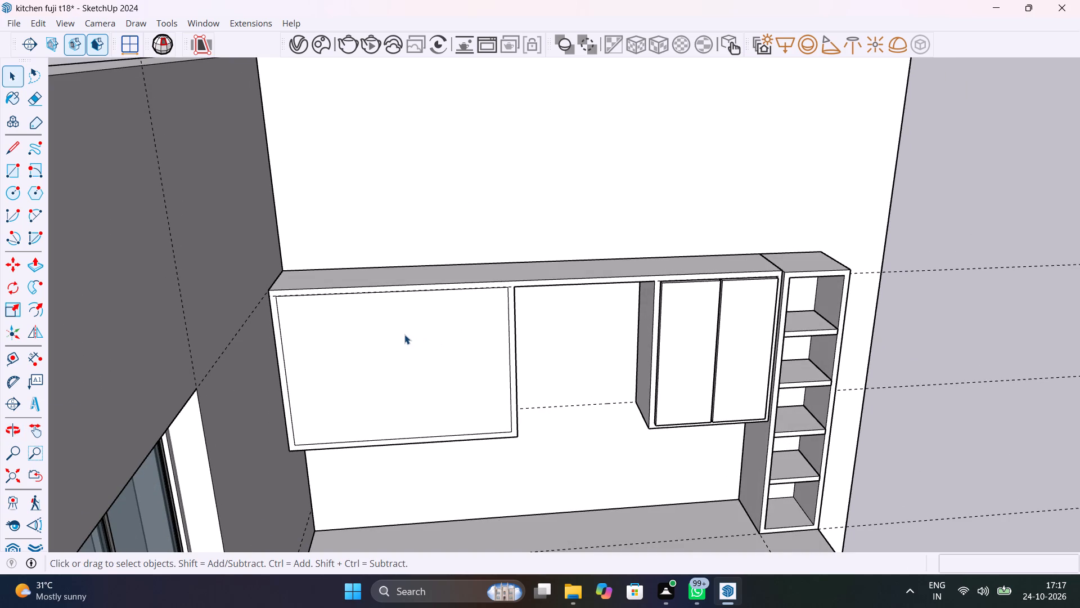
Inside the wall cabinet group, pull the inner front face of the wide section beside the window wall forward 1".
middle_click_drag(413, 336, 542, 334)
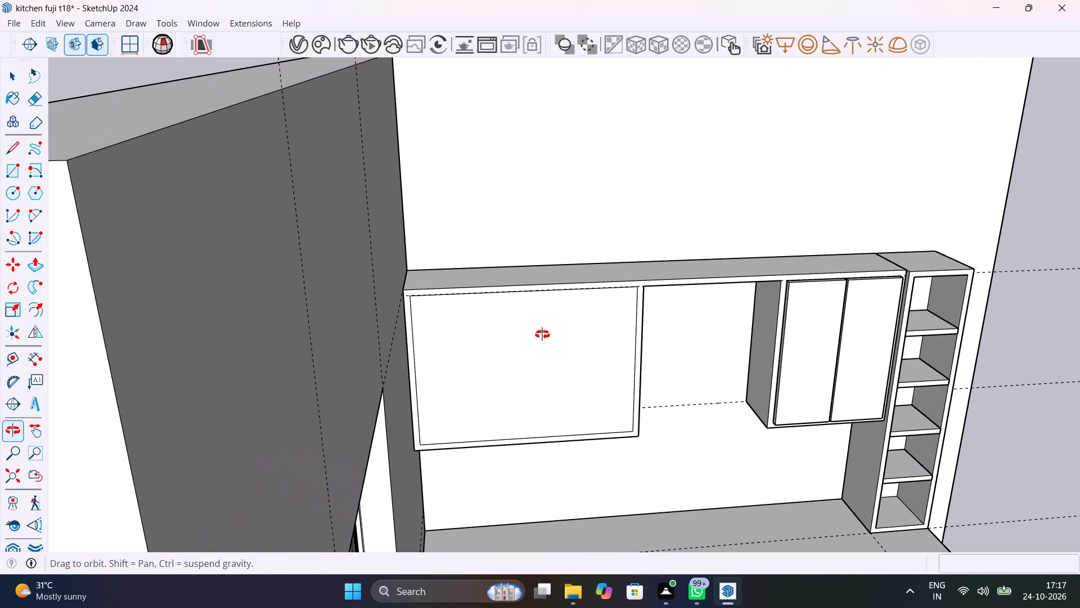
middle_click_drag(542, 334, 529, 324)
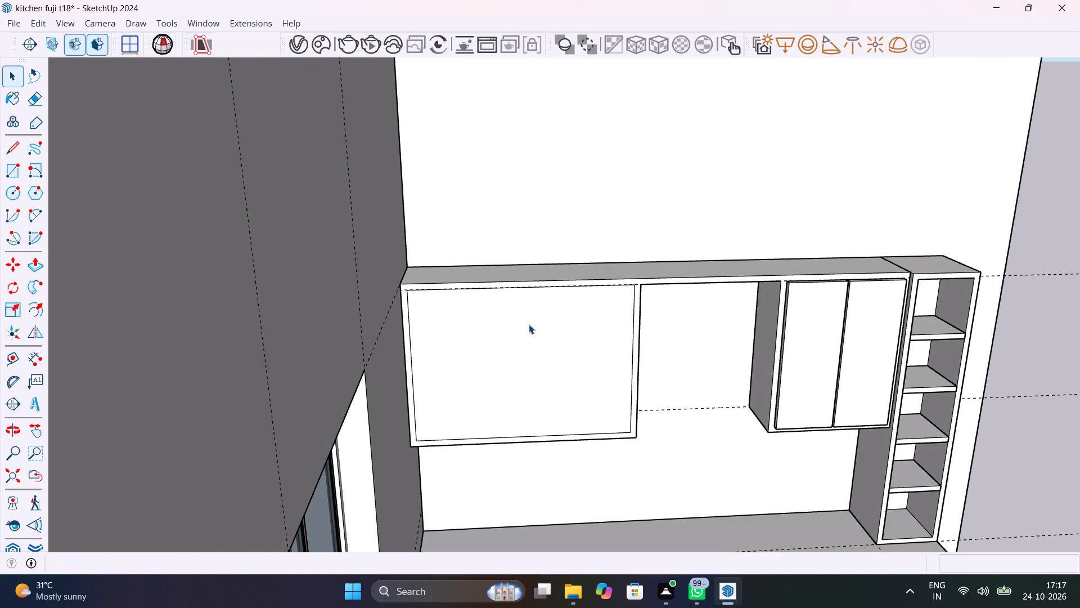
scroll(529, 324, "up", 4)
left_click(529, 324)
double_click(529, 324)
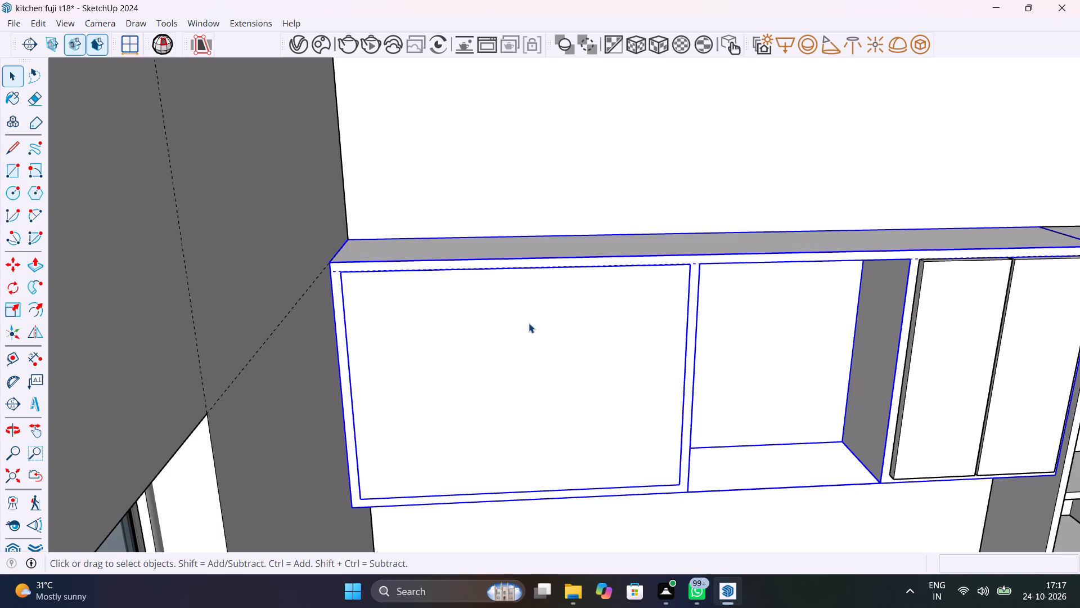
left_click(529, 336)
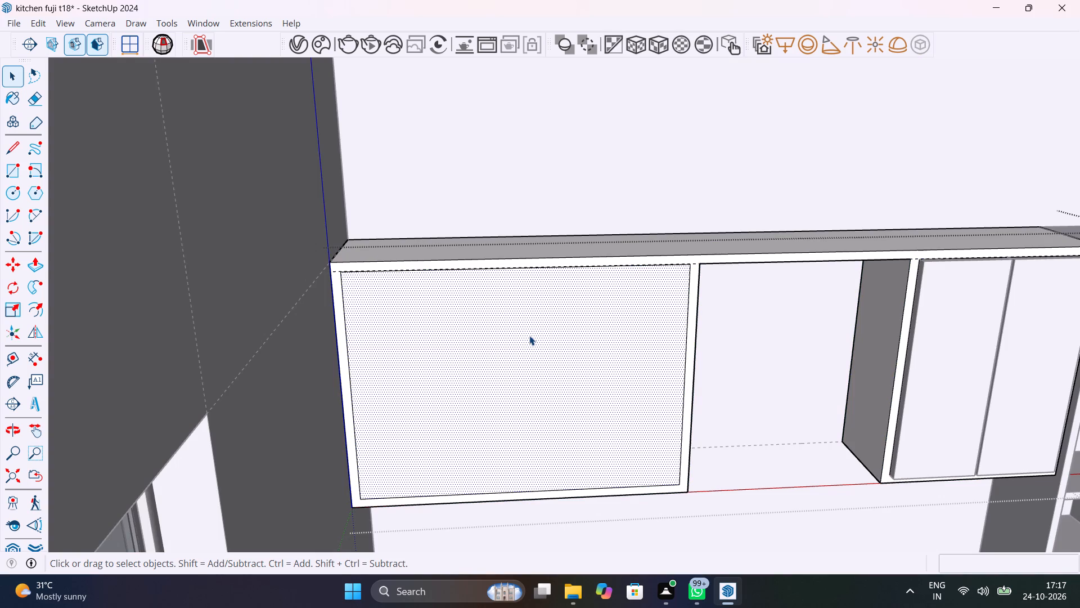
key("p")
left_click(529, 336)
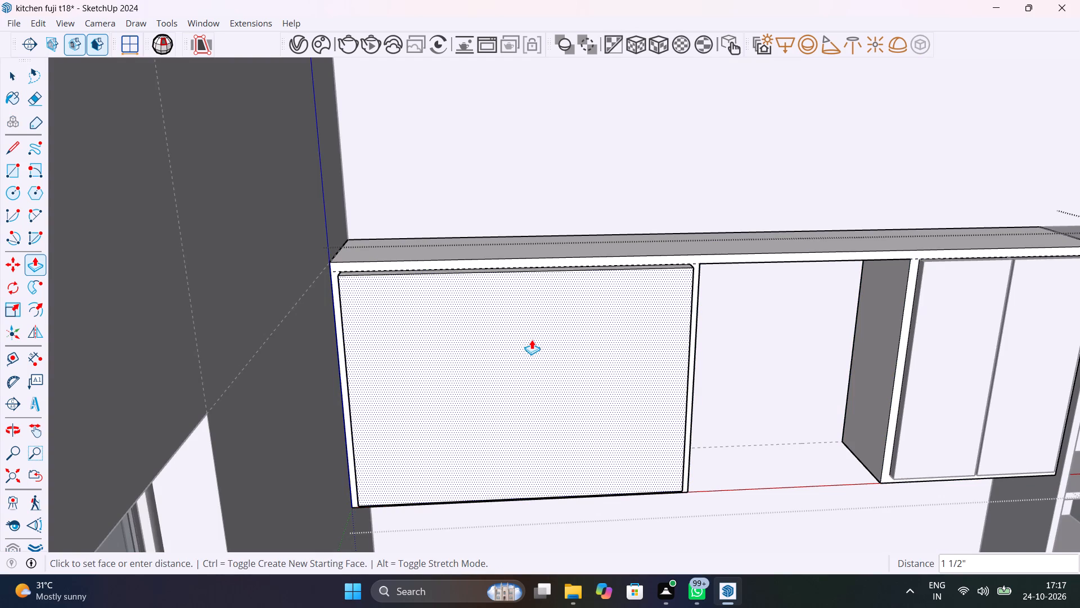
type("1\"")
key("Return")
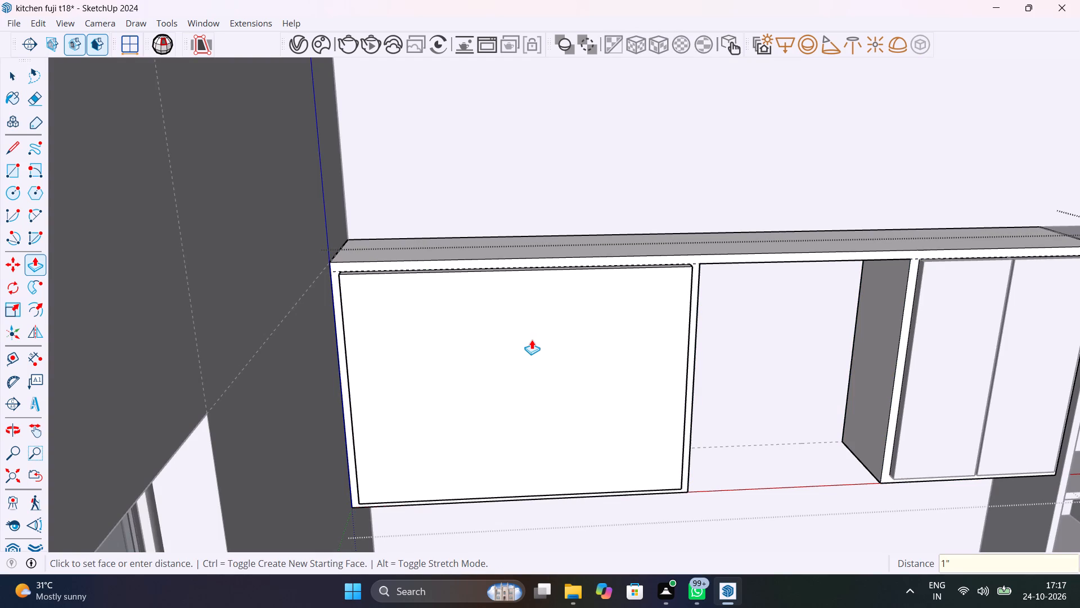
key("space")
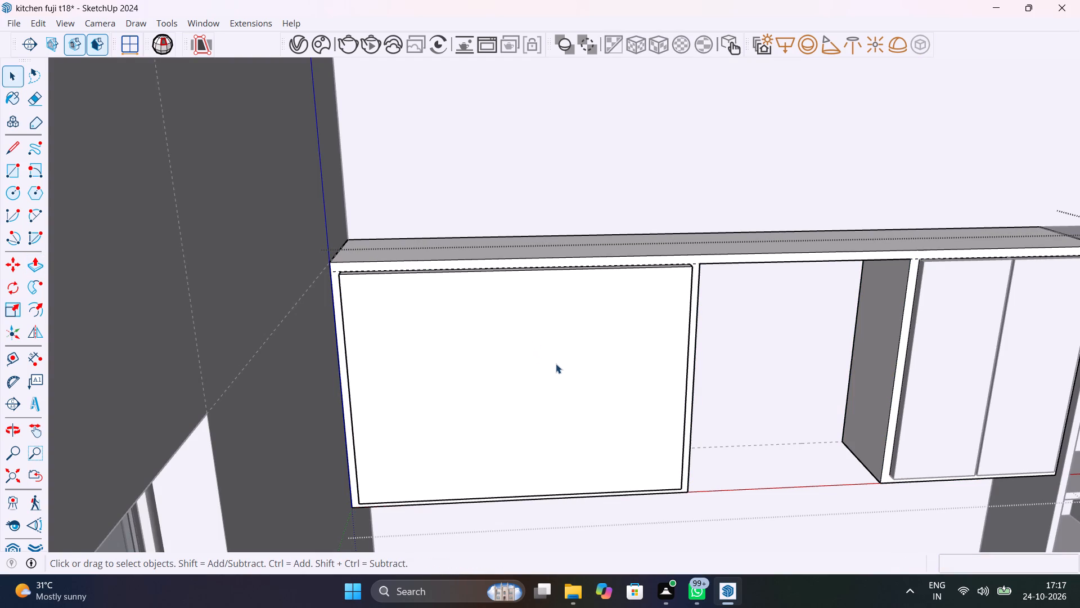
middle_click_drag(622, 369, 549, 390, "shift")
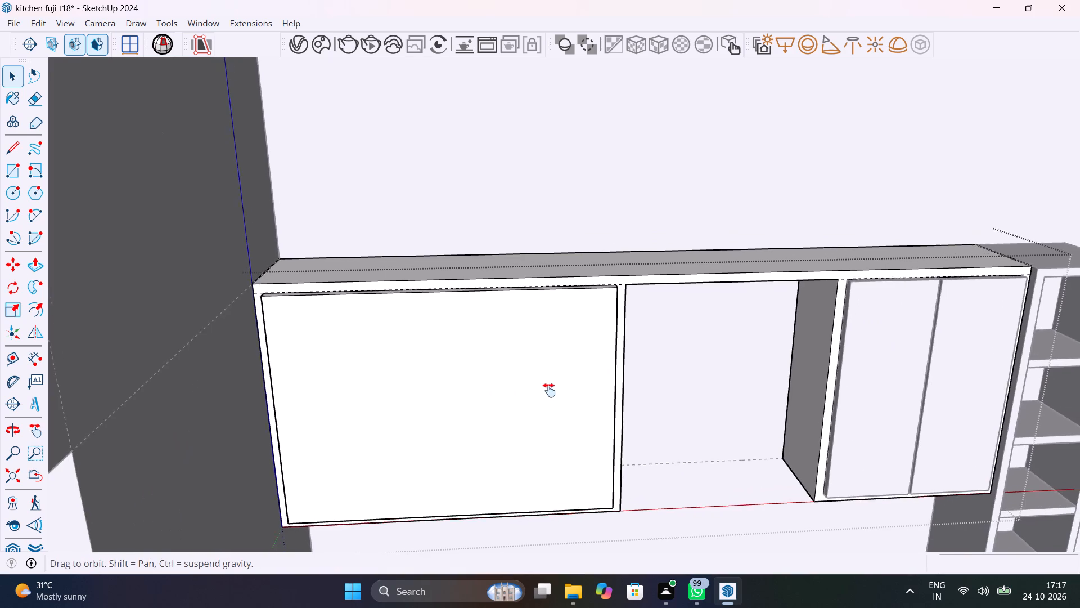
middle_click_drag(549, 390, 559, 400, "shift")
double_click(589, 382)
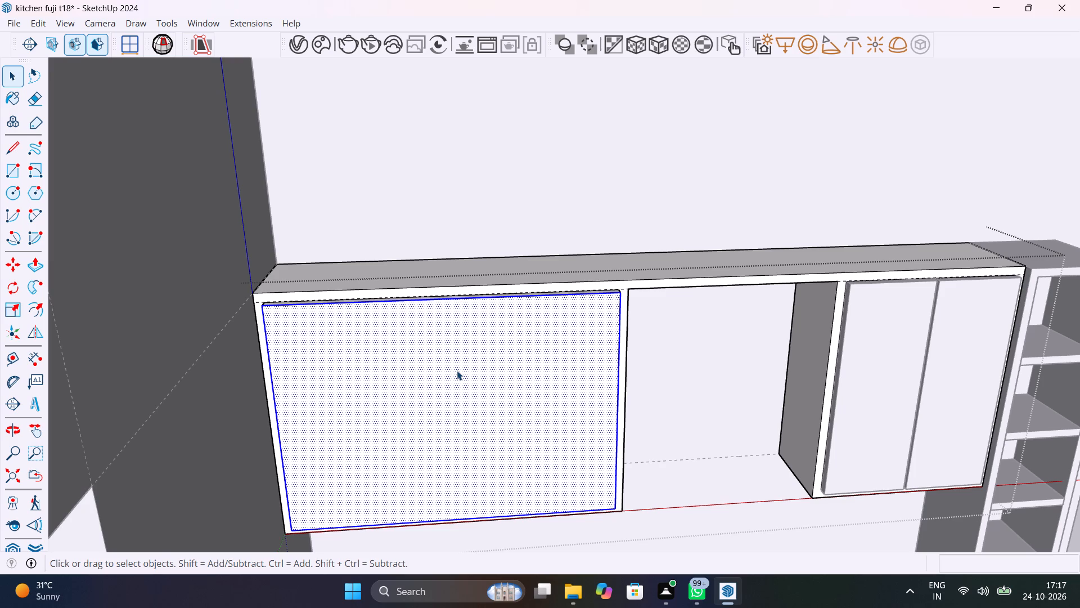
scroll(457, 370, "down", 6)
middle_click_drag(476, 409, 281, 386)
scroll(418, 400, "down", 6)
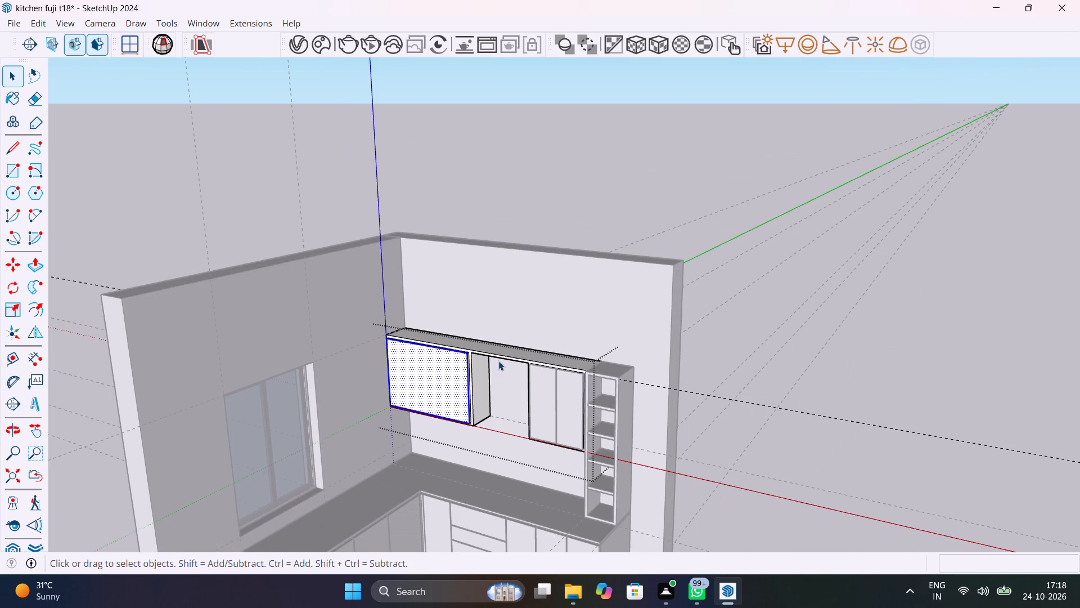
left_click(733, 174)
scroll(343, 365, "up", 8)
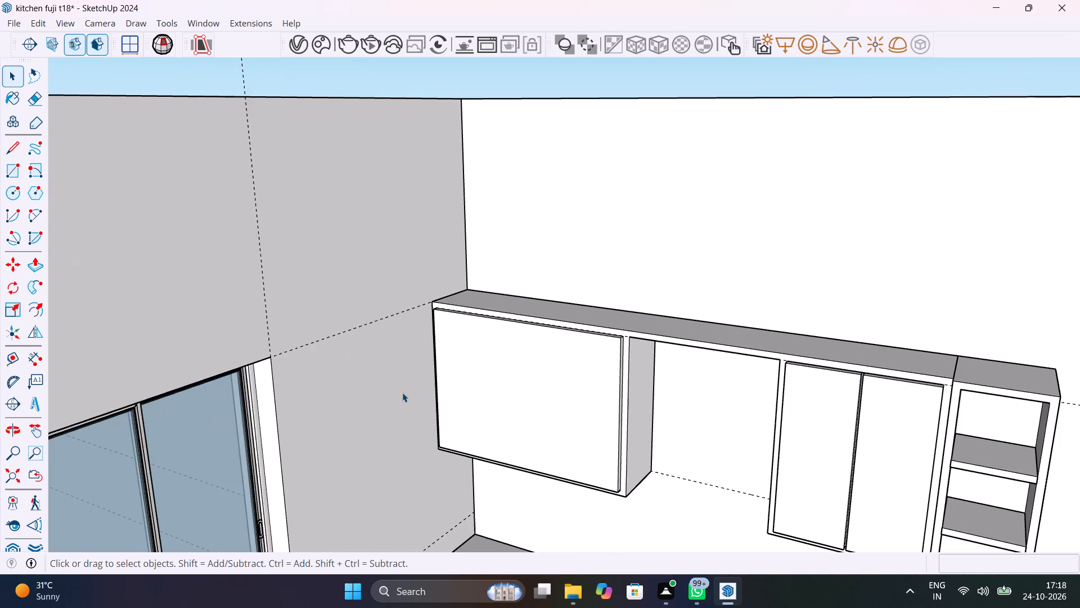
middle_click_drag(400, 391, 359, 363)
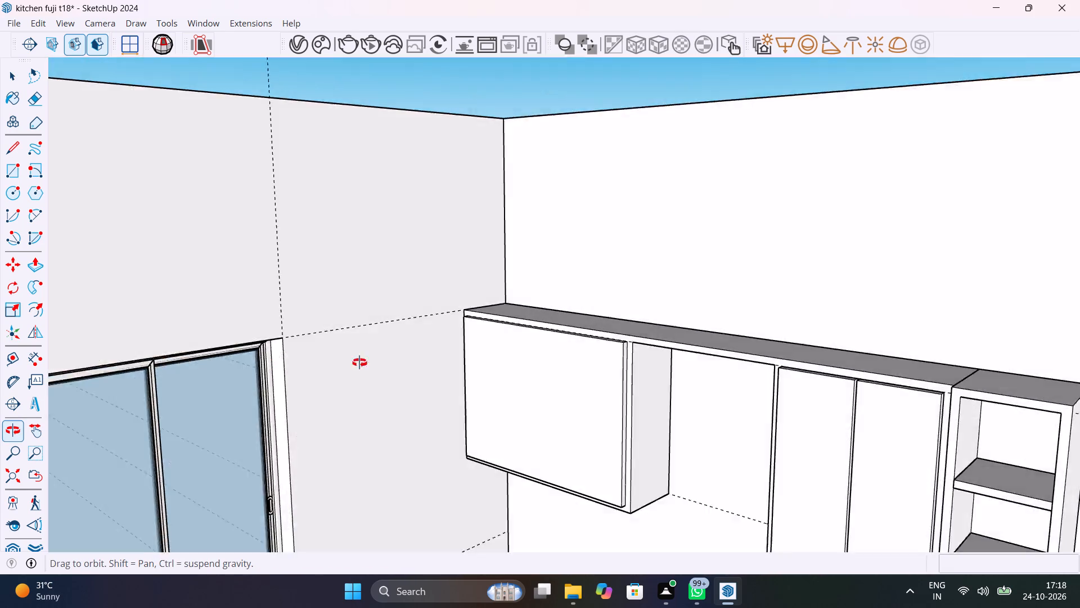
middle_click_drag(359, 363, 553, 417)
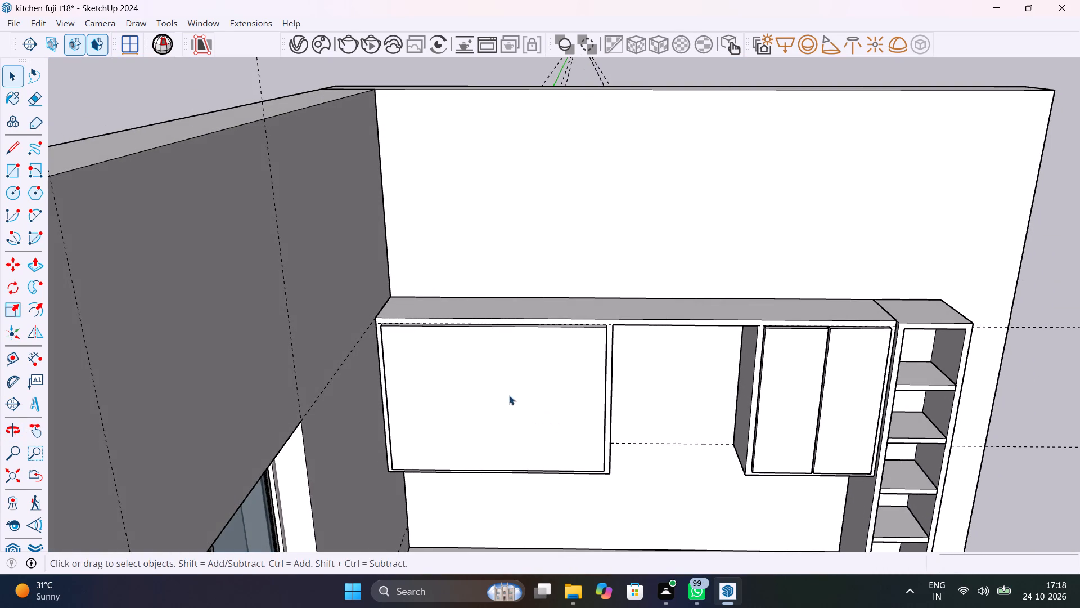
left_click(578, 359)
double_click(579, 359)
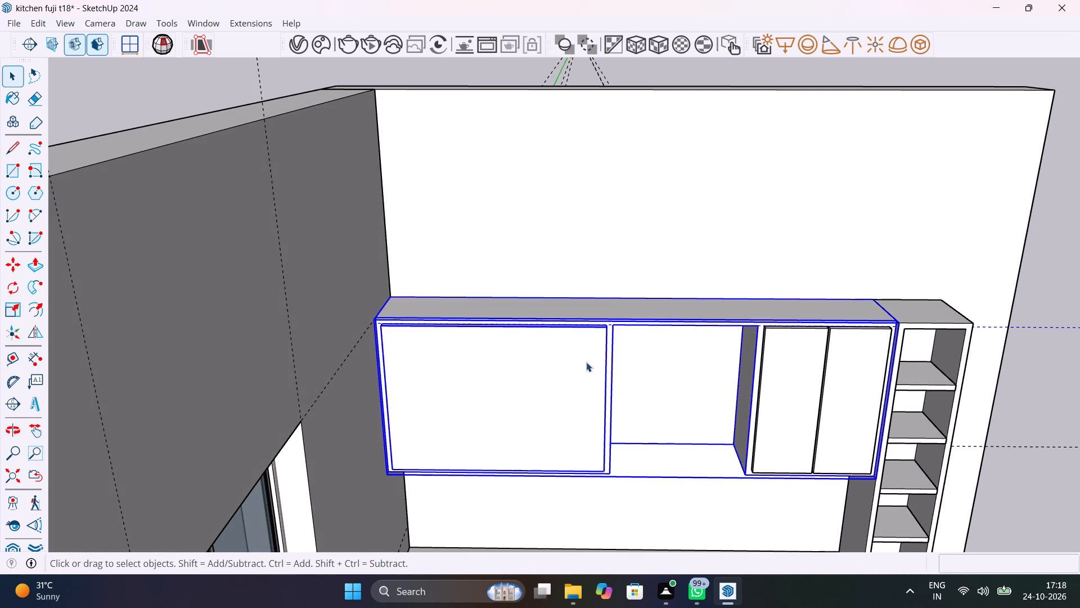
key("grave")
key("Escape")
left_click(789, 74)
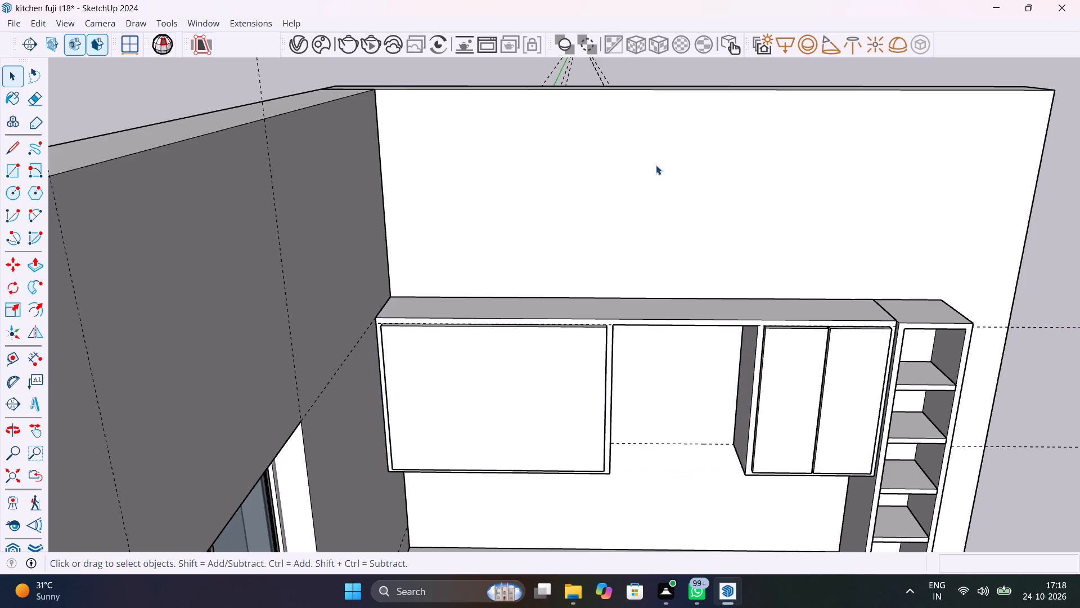
Delete the front face and its bounding edges from the wide section beside the window wall, and close the cabinet group.
left_click(584, 343)
double_click(584, 343)
left_click(586, 346)
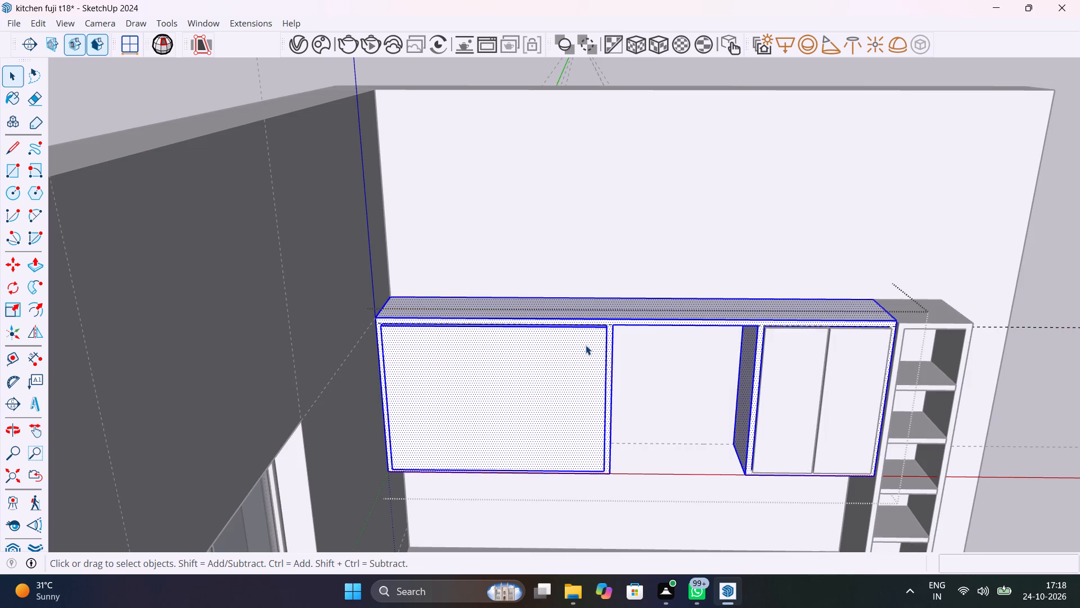
double_click(586, 345)
key("Delete")
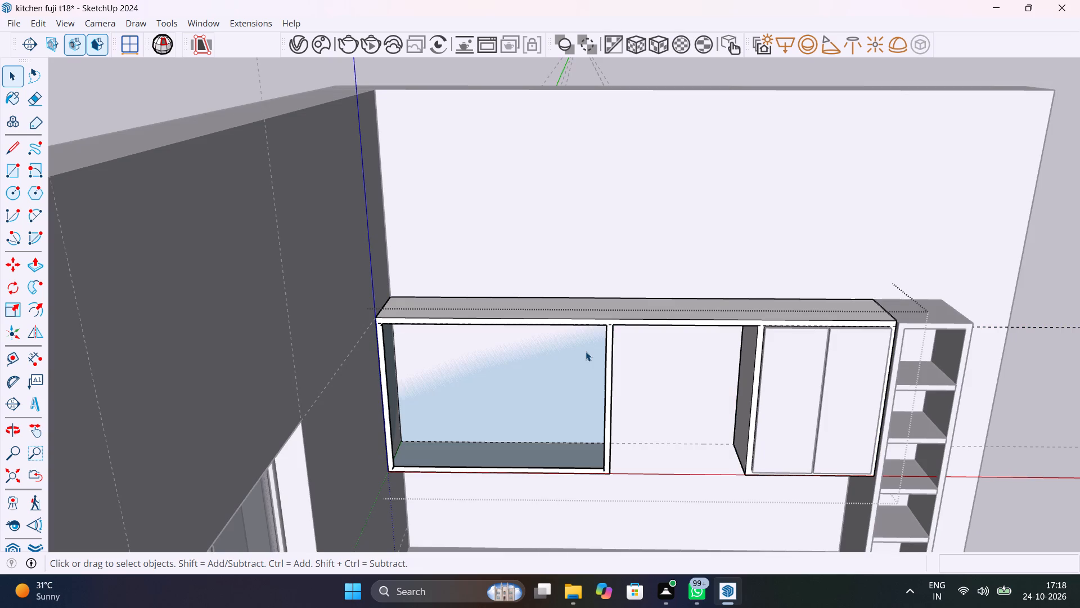
middle_click_drag(574, 400, 575, 398)
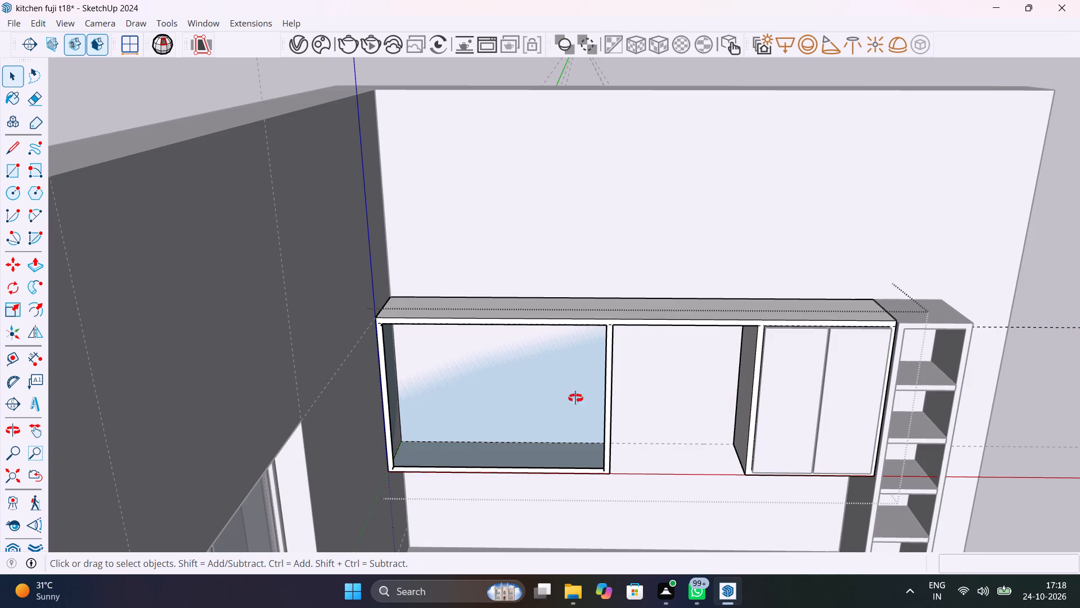
middle_click_drag(575, 398, 528, 419)
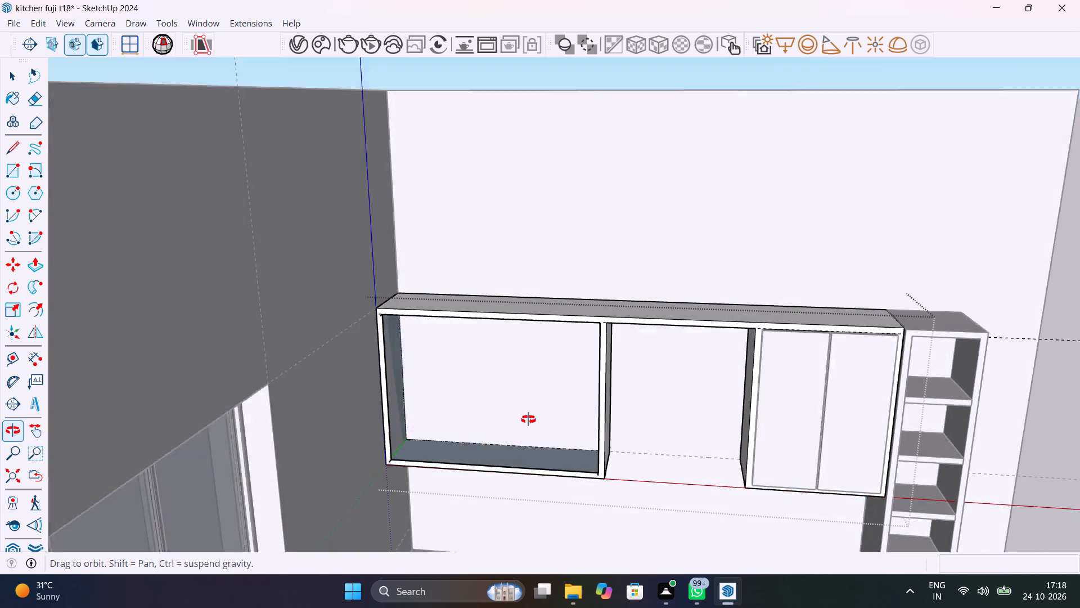
middle_click_drag(528, 419, 568, 431)
scroll(568, 431, "down", 6)
left_click(815, 204)
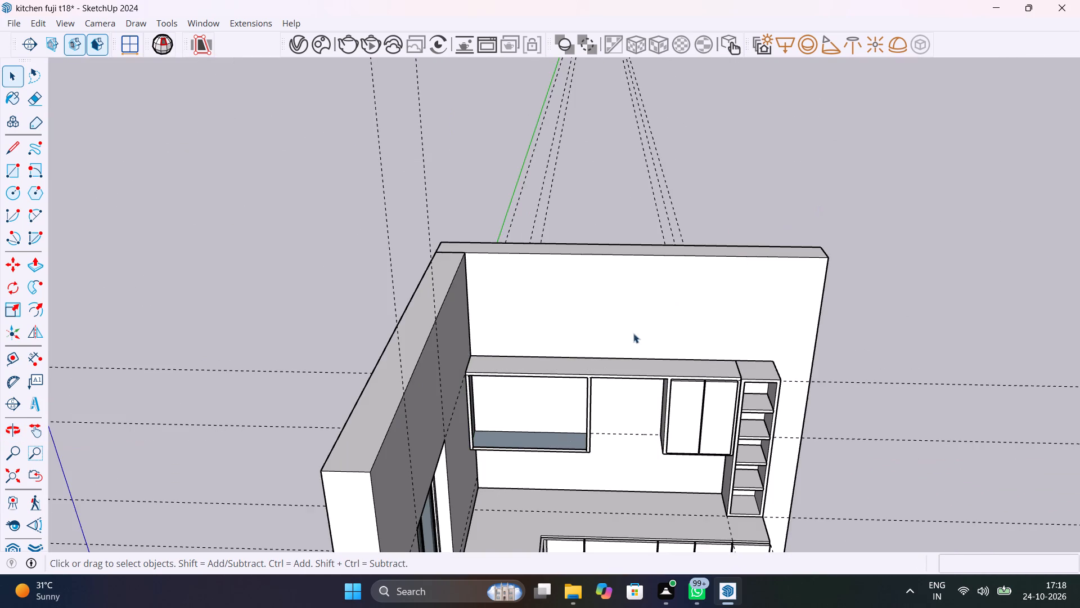
Reopen the wall cabinet group and intersect the wide section's bottom face with the model.
scroll(579, 441, "up", 5)
middle_click_drag(598, 453, 544, 467)
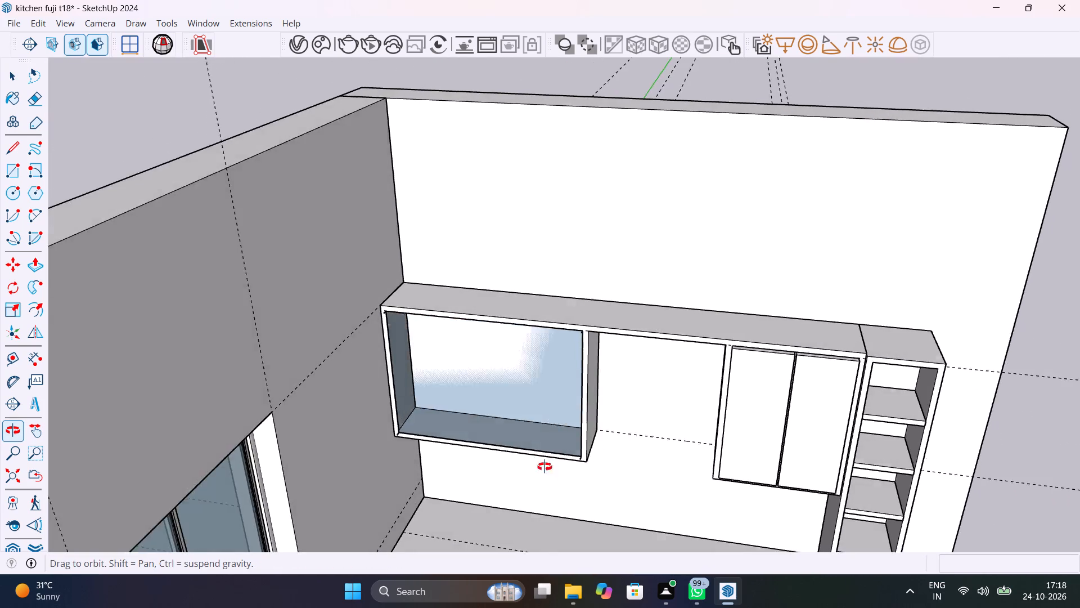
middle_click_drag(544, 467, 546, 480)
scroll(518, 434, "up", 5)
left_click(520, 435)
double_click(520, 435)
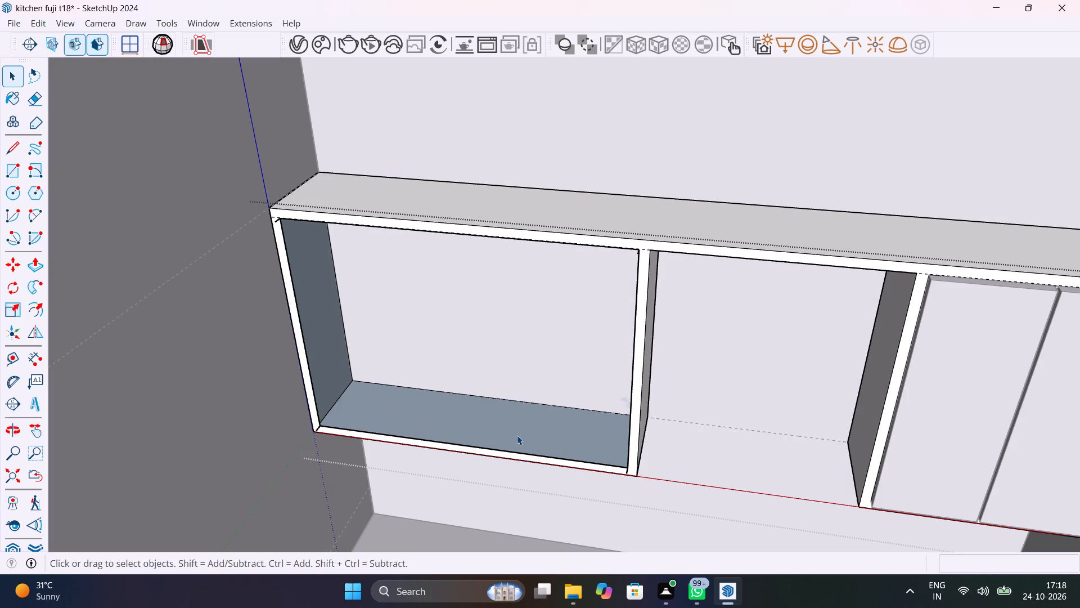
left_click(499, 430)
right_click(499, 430)
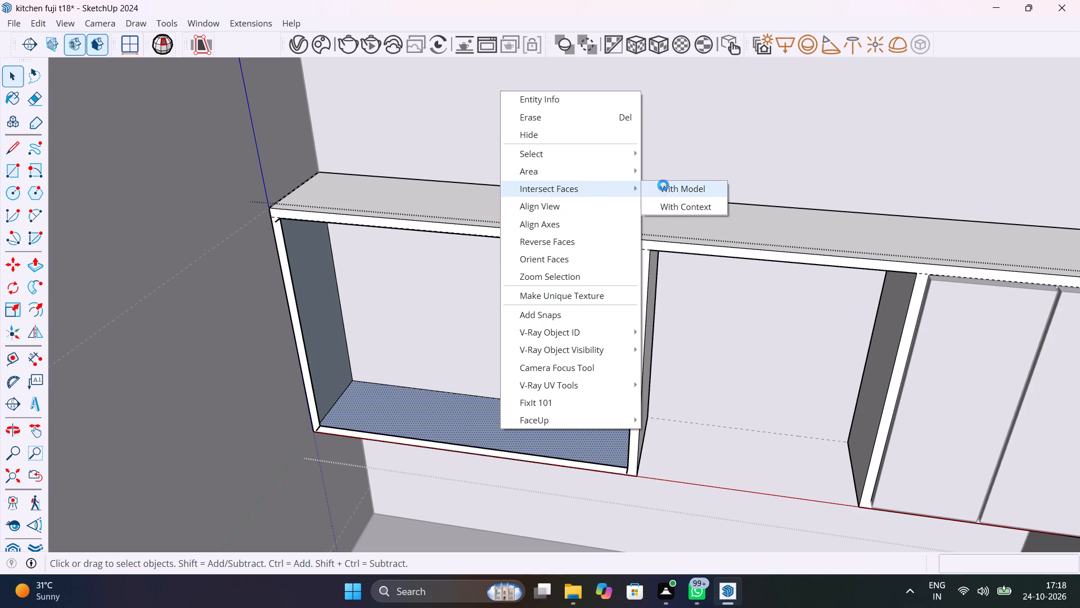
left_click(663, 185)
left_click(553, 434)
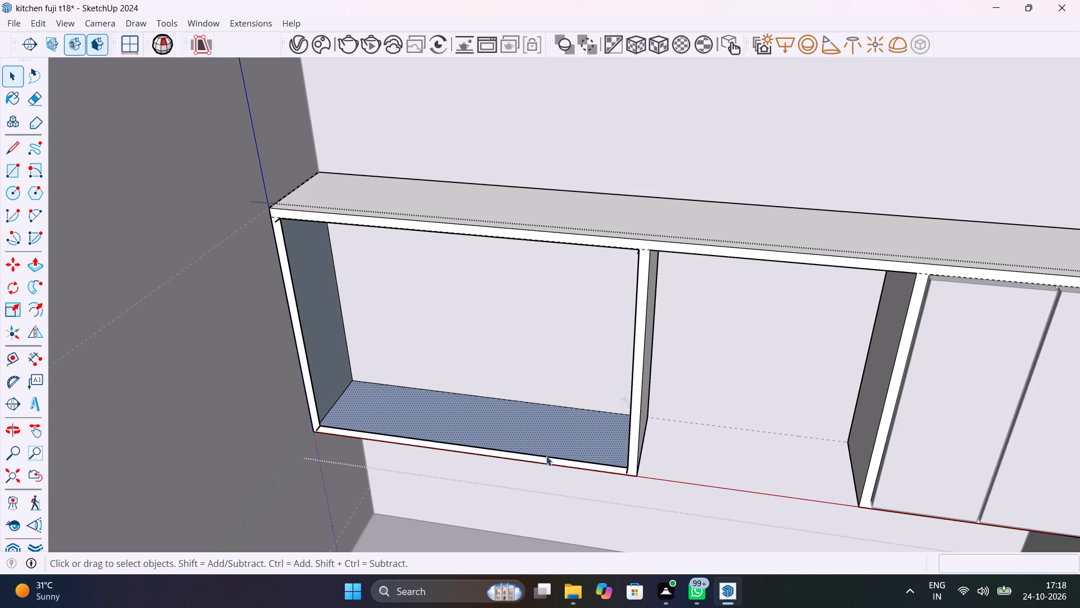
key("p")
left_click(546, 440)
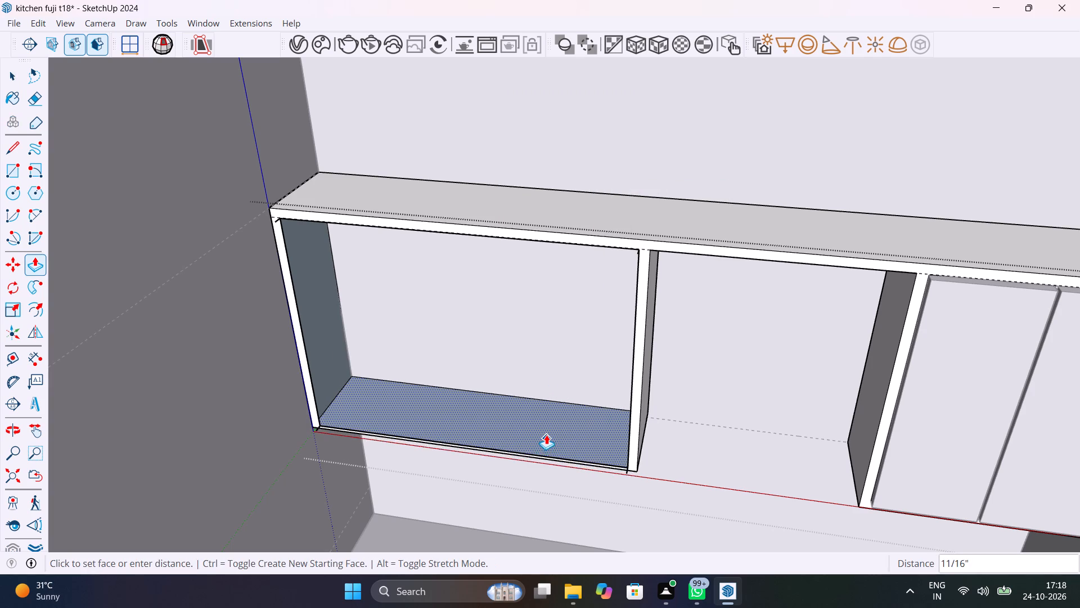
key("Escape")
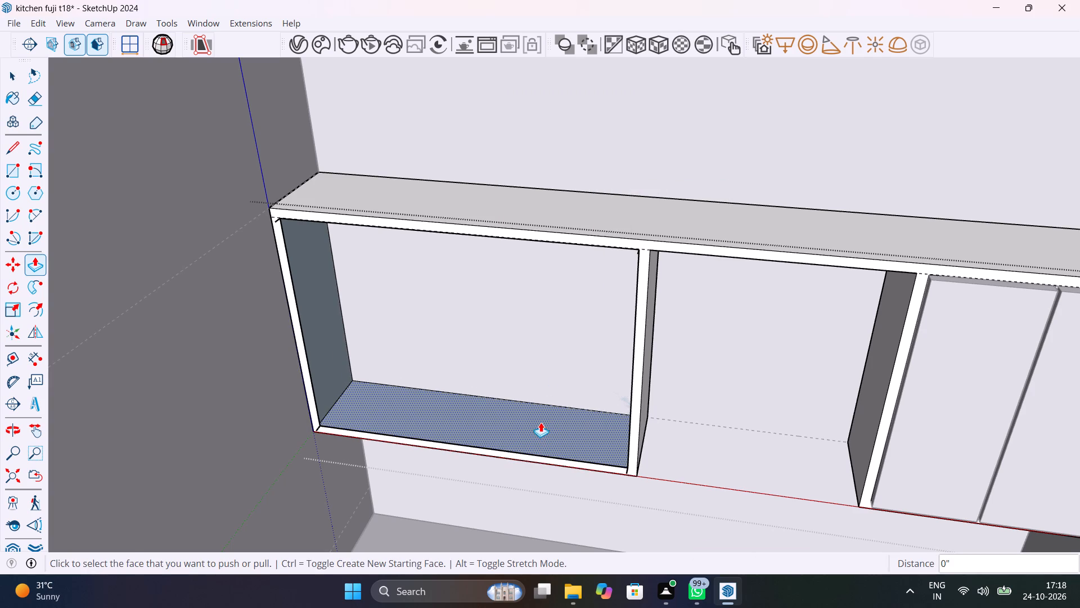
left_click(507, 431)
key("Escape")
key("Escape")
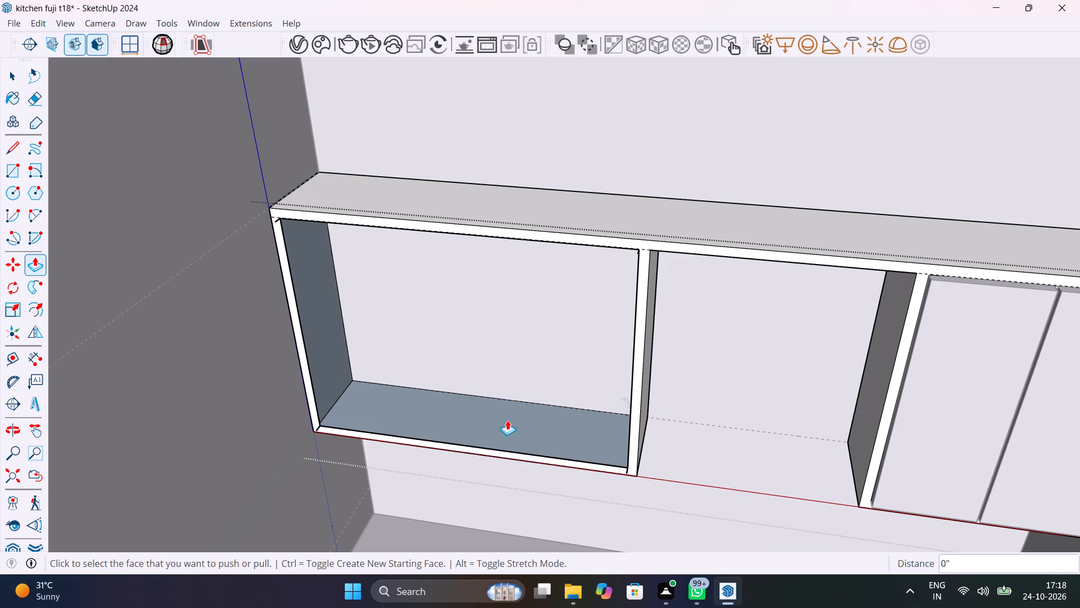
Examine the wide section's bottom face from underneath and from the front.
key("space")
scroll(507, 426, "up", 3)
left_click(510, 431)
double_click(510, 433)
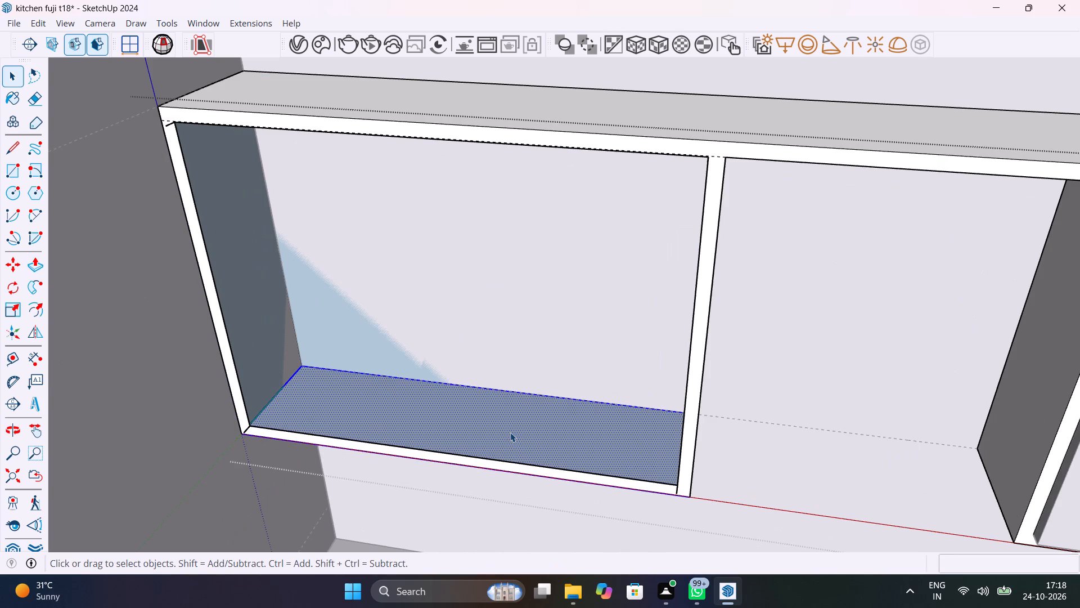
middle_click_drag(521, 441, 575, 256)
middle_click_drag(538, 414, 561, 299)
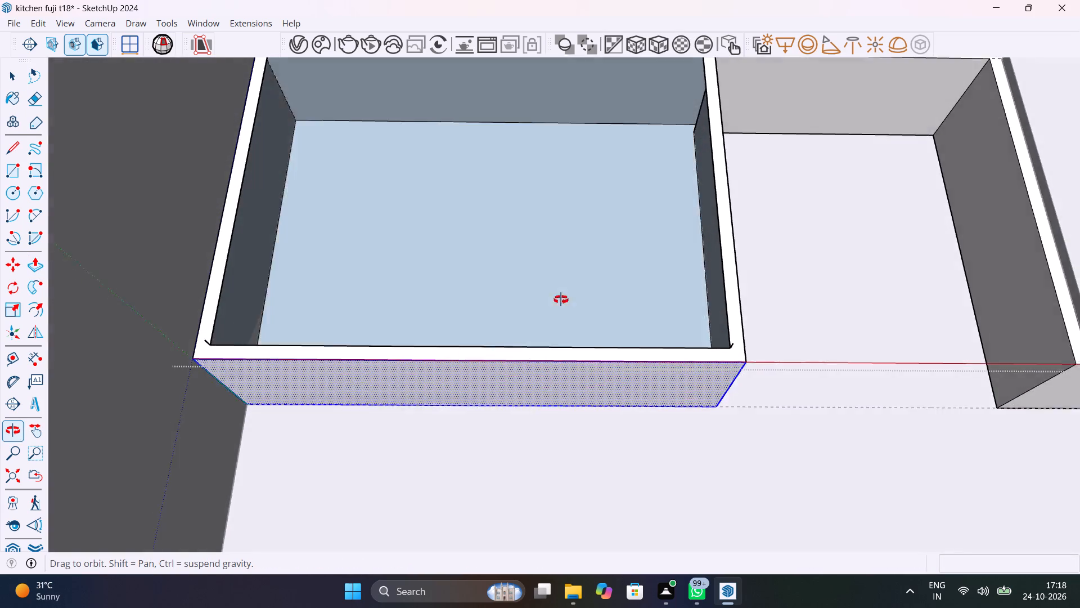
middle_click_drag(561, 299, 559, 594)
scroll(403, 466, "down", 6)
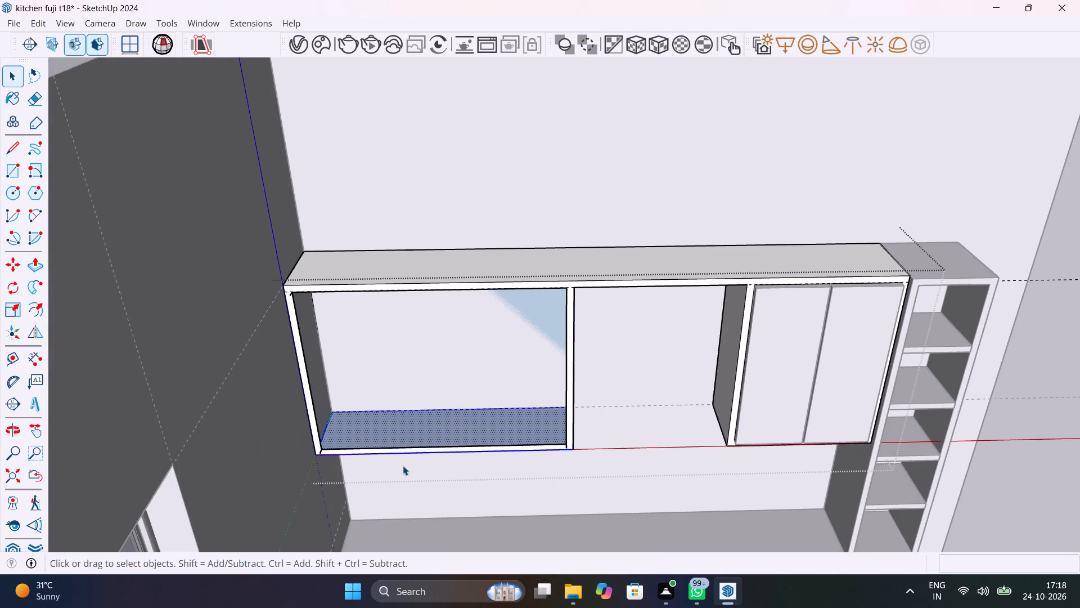
Delete the two short stray edges at the lower front corners of the wide section's opening.
key("space")
scroll(325, 459, "up", 12)
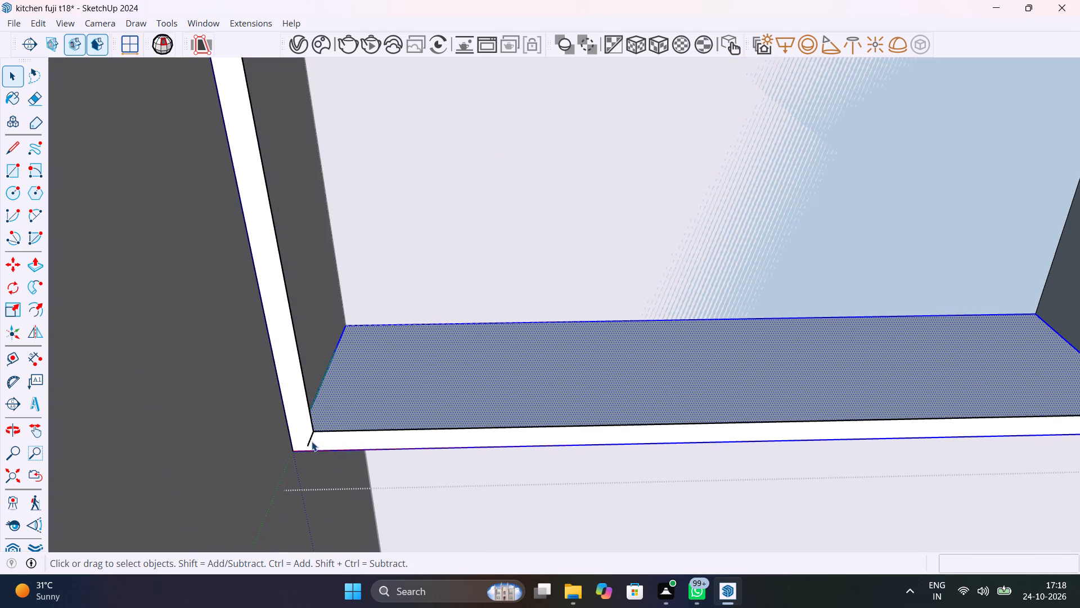
left_click(312, 441)
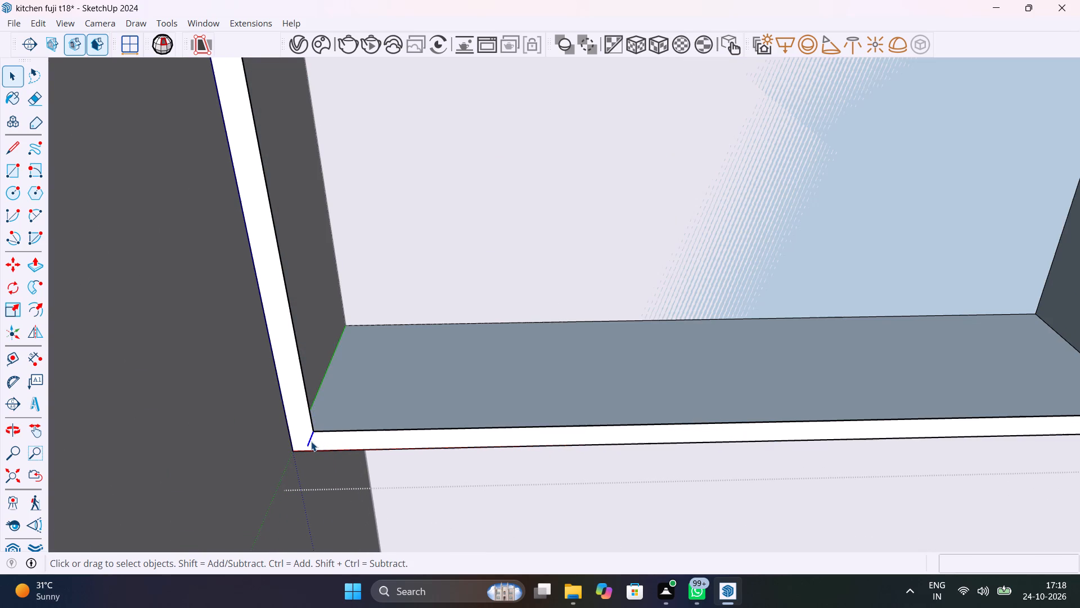
key("Delete")
scroll(311, 441, "down", 10)
scroll(649, 422, "up", 2)
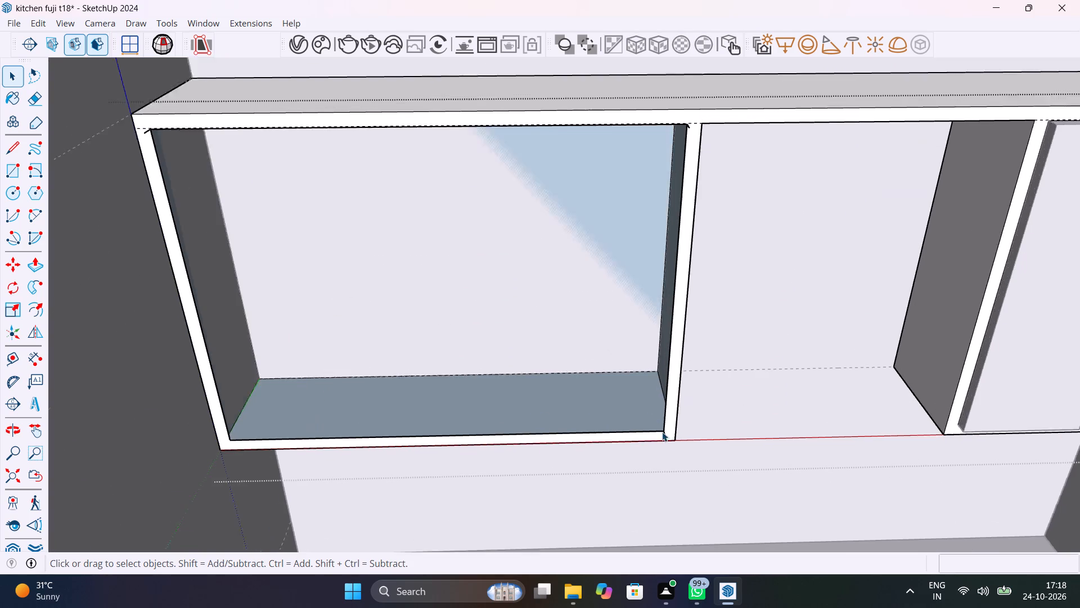
scroll(662, 432, "up", 9)
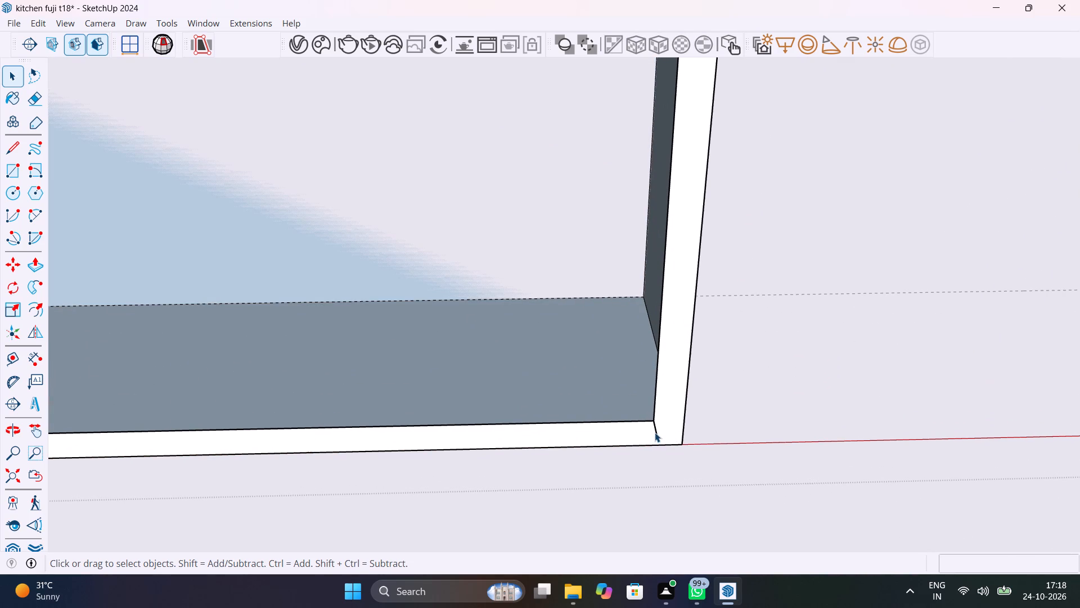
left_click(655, 432)
key("Delete")
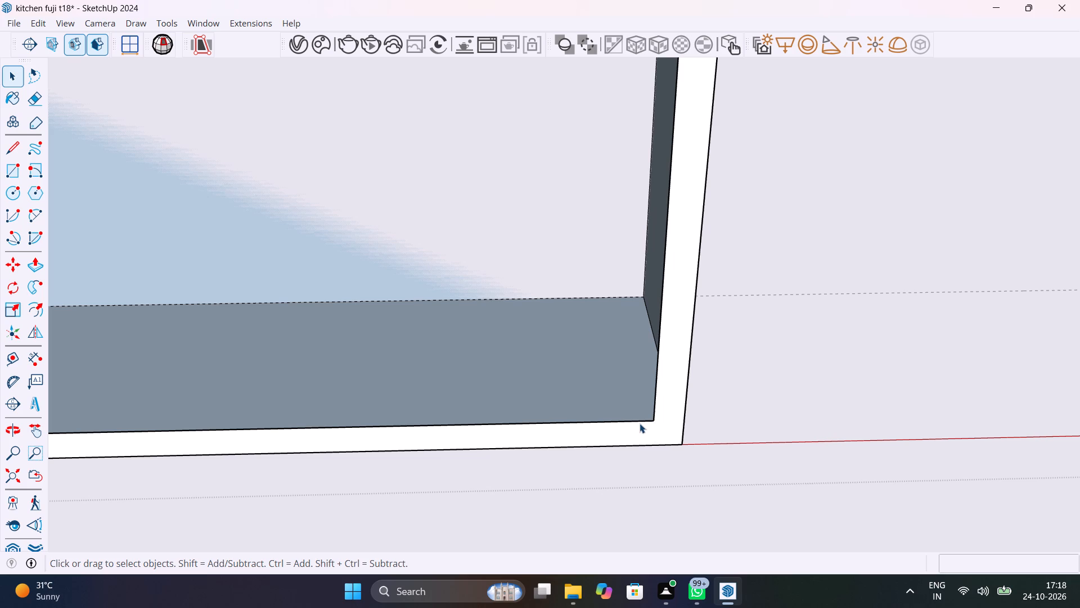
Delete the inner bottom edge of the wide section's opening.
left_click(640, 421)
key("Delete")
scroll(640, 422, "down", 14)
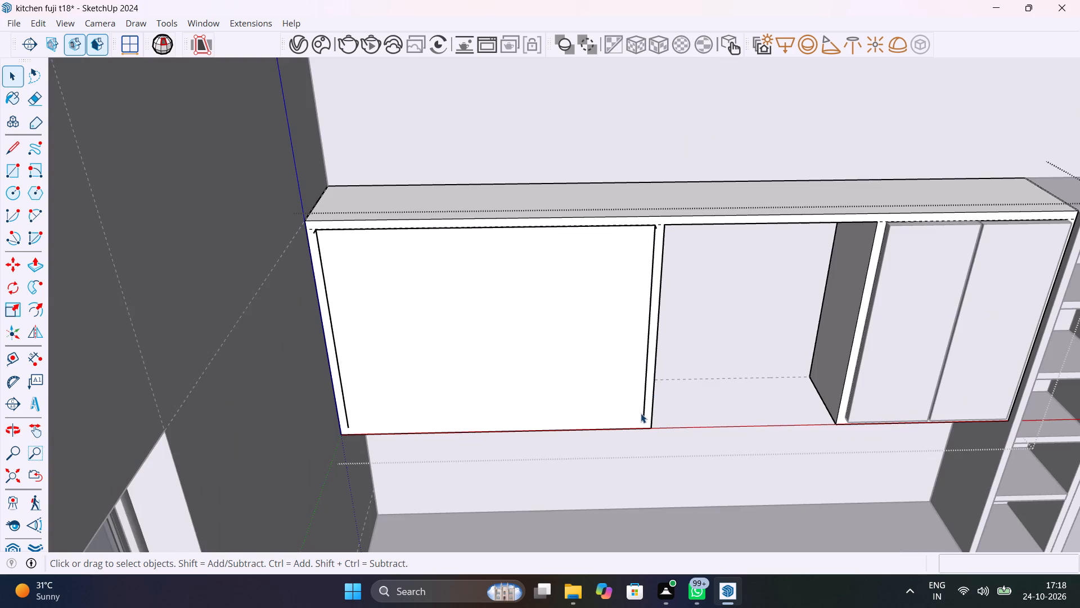
Undo the recent edits to the wide section, back to its protruding front panel.
key("ctrl+z")
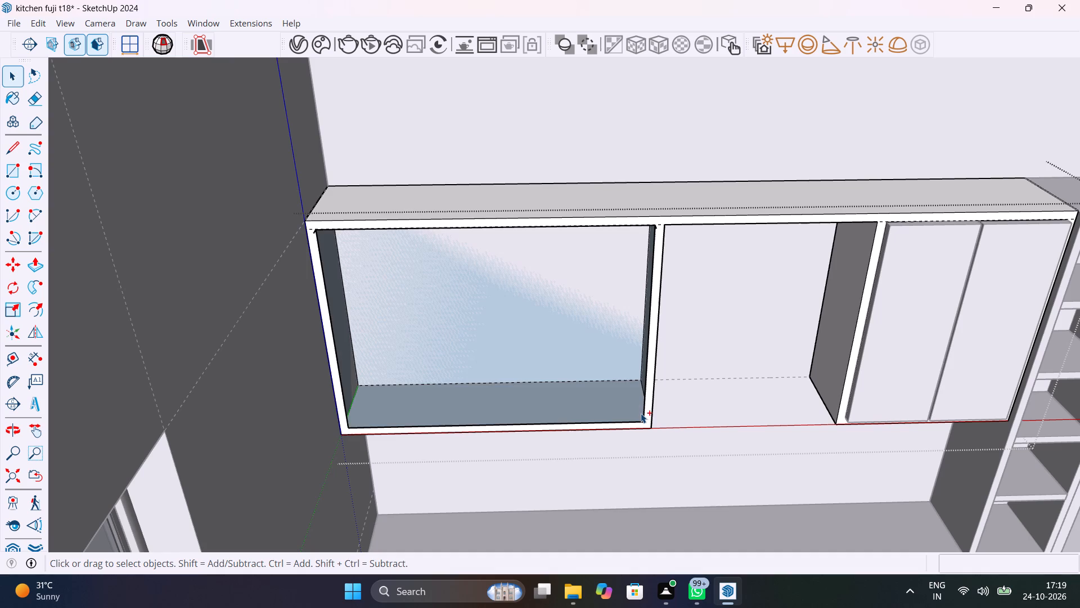
key("ctrl+z")
key("ctrl+z")
key("ctrl+z")
key("ctrl+z")
key("ctrl+z")
key("ctrl+z")
key("ctrl+z")
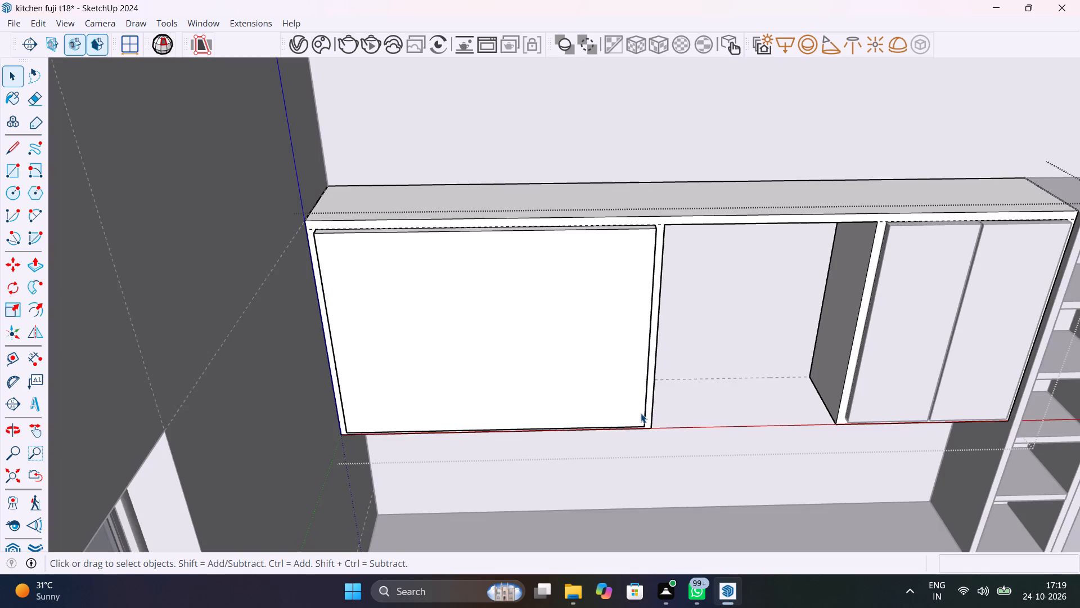
Push the protruding front panel's side face about 3' 1 7/16" to the window-wall end, flattening the wide section's front.
middle_click_drag(646, 370, 400, 378)
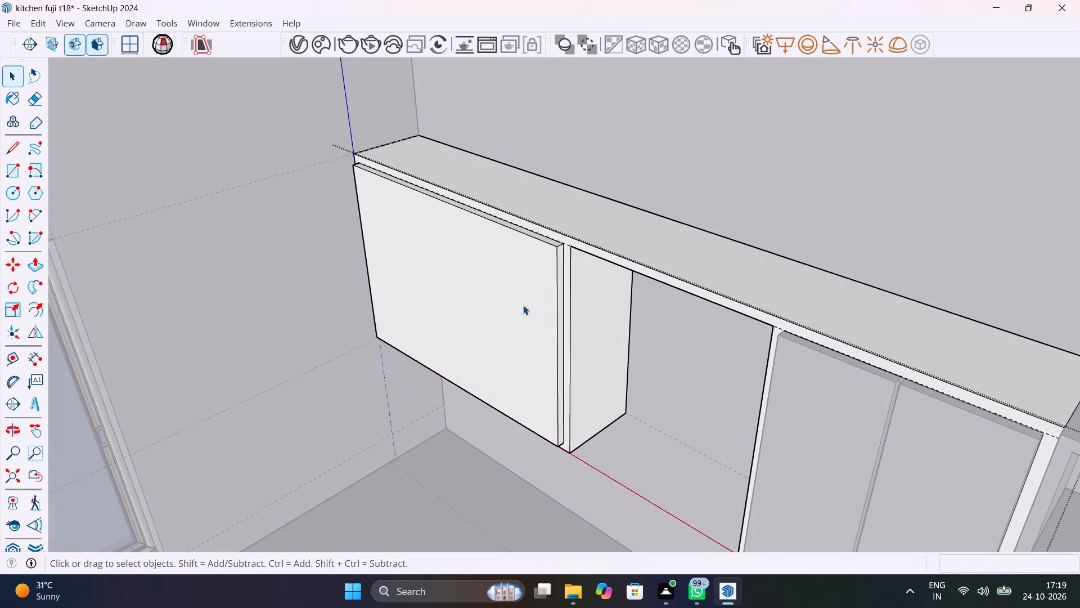
scroll(552, 275, "up", 5)
left_click(565, 297)
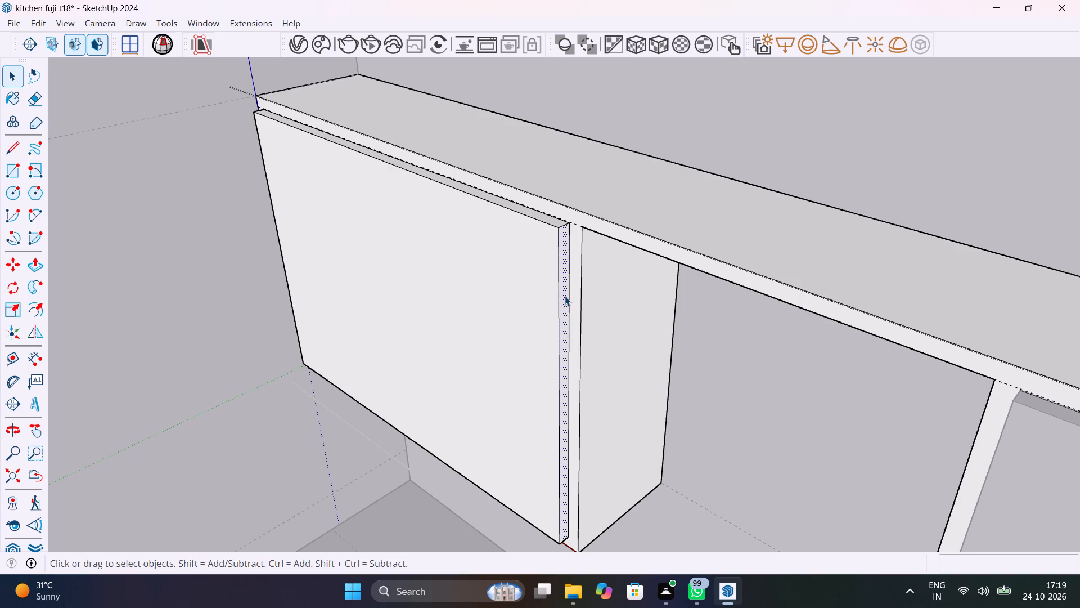
triple_click(565, 296)
double_click(565, 296)
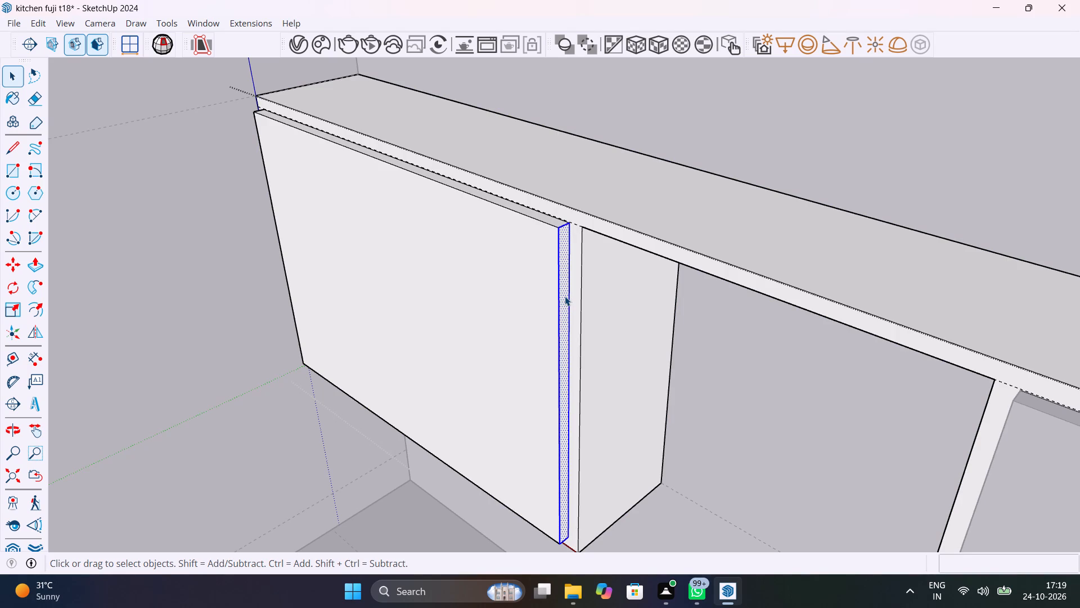
key("p")
left_click(565, 296)
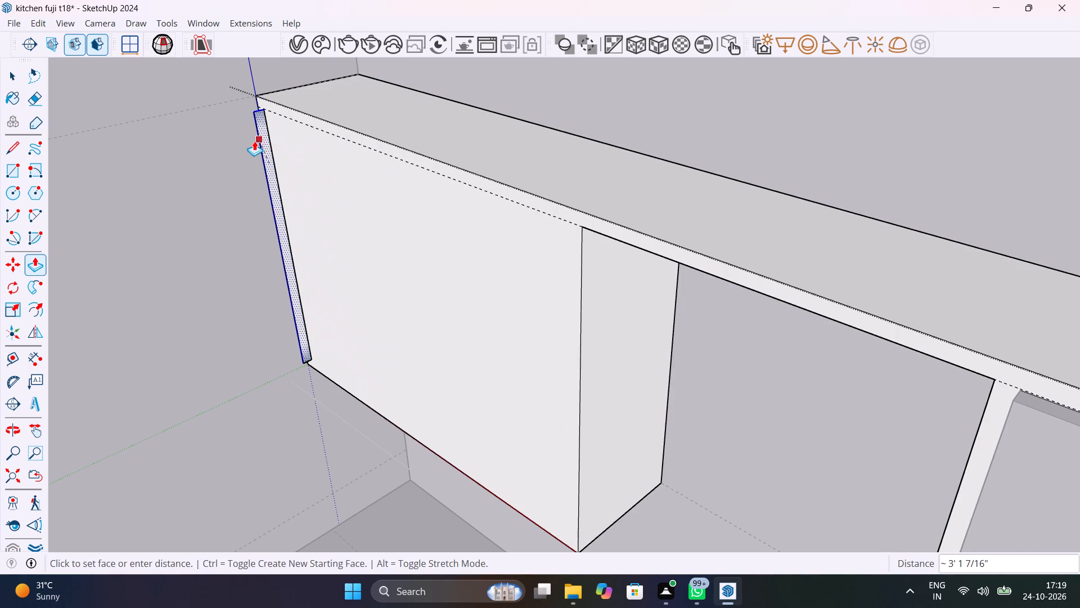
left_click(254, 140)
scroll(324, 269, "down", 9)
middle_click_drag(374, 307, 480, 268)
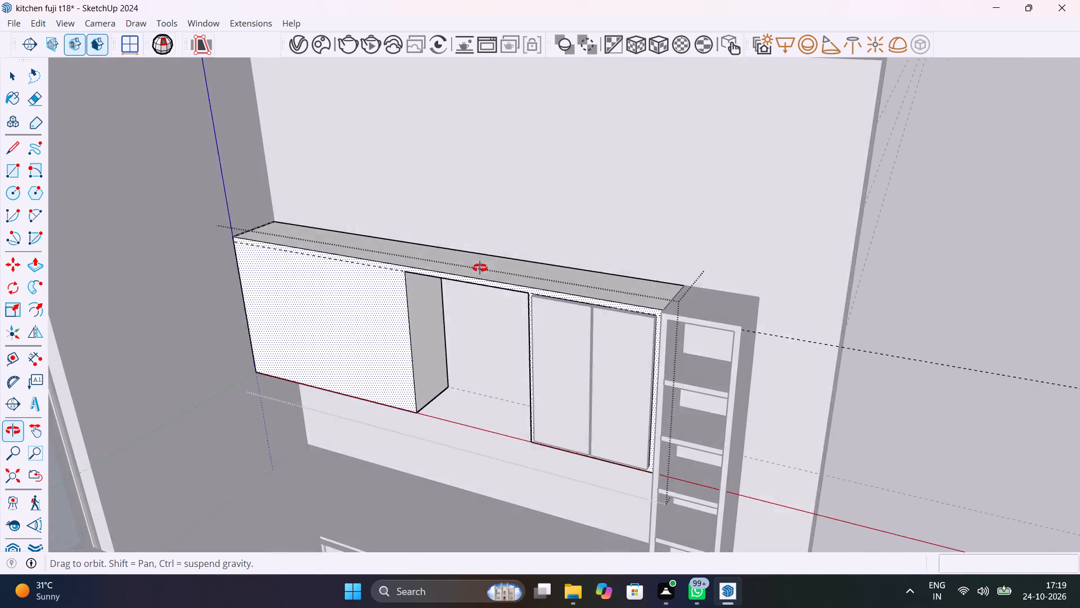
middle_click_drag(480, 268, 500, 263)
key("Escape")
key("space")
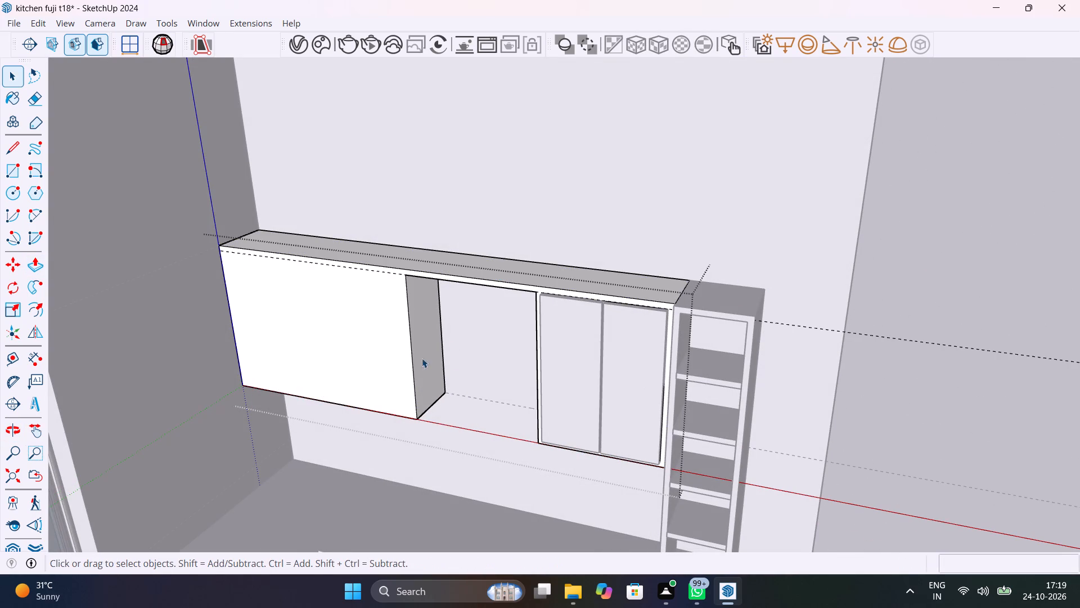
Copy the wide section's vertical front edge at the window wall 8 mm inward.
middle_click_drag(368, 352, 715, 342, "shift")
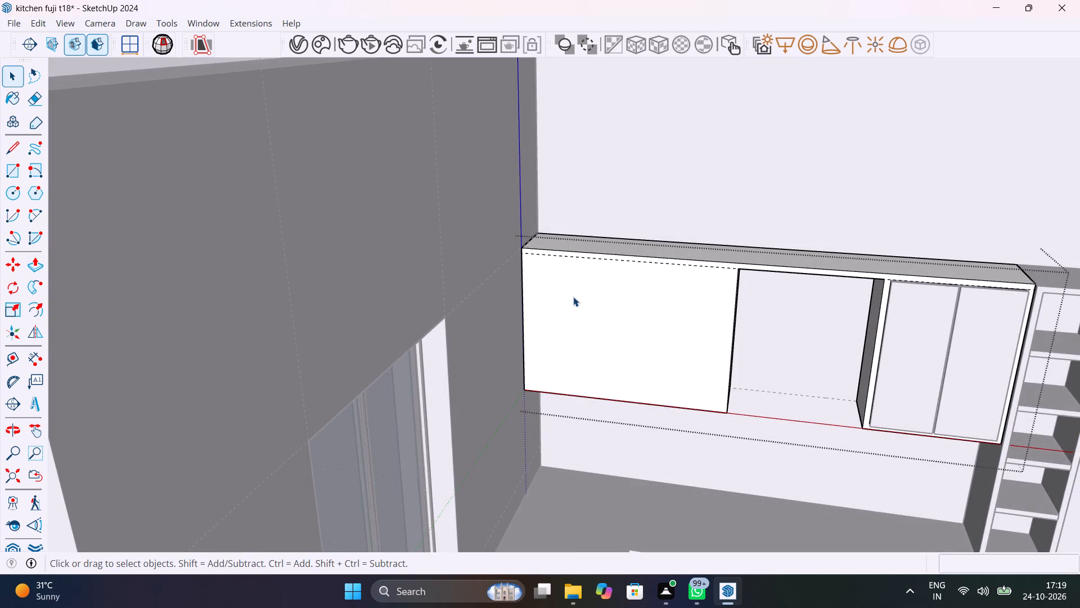
scroll(573, 296, "up", 6)
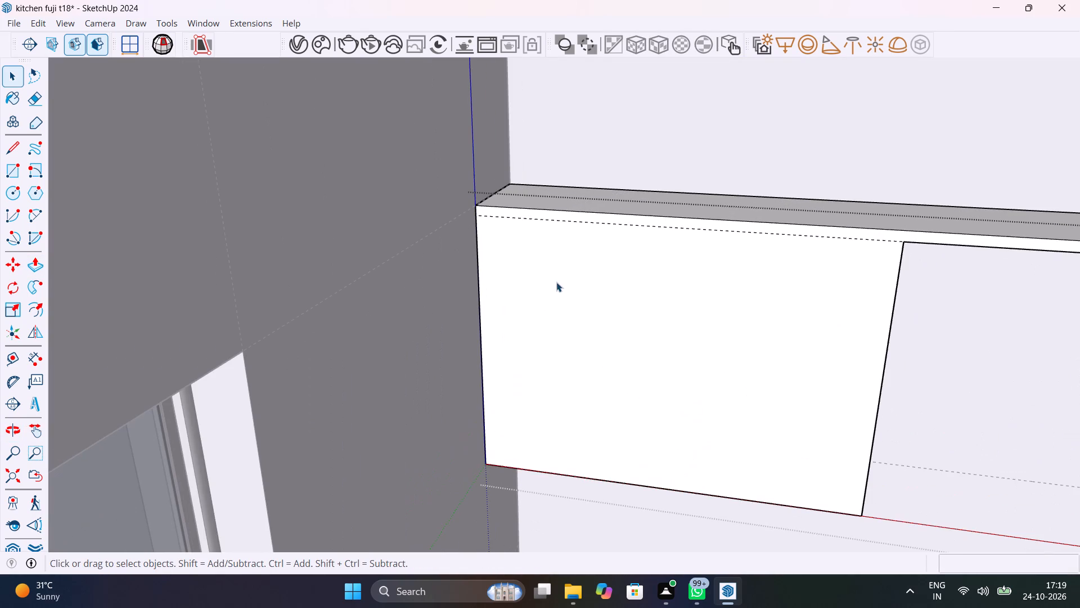
scroll(491, 242, "up", 2)
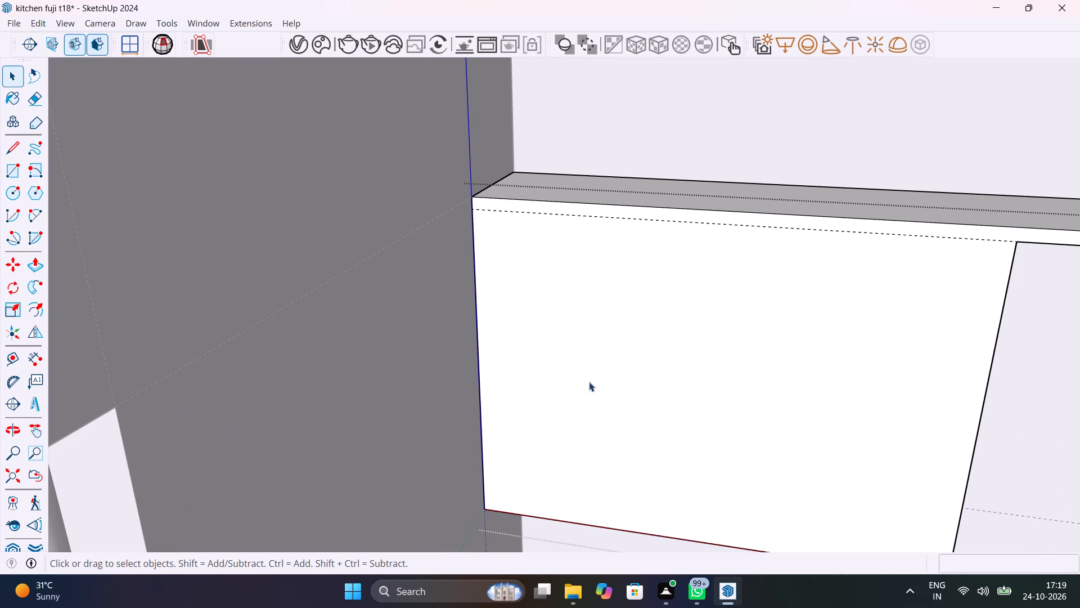
left_click(478, 300)
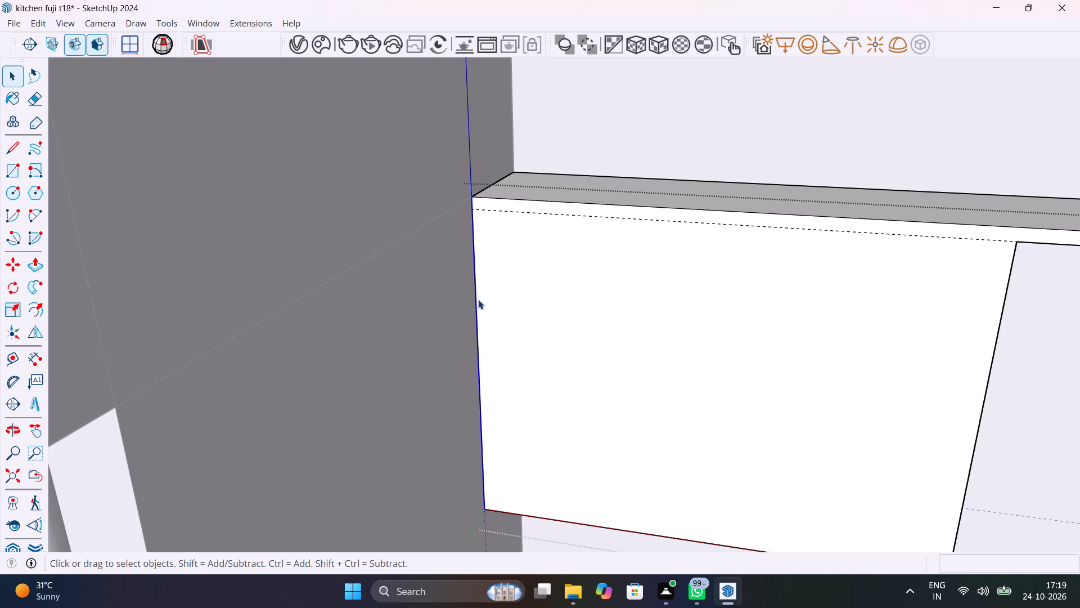
key("m")
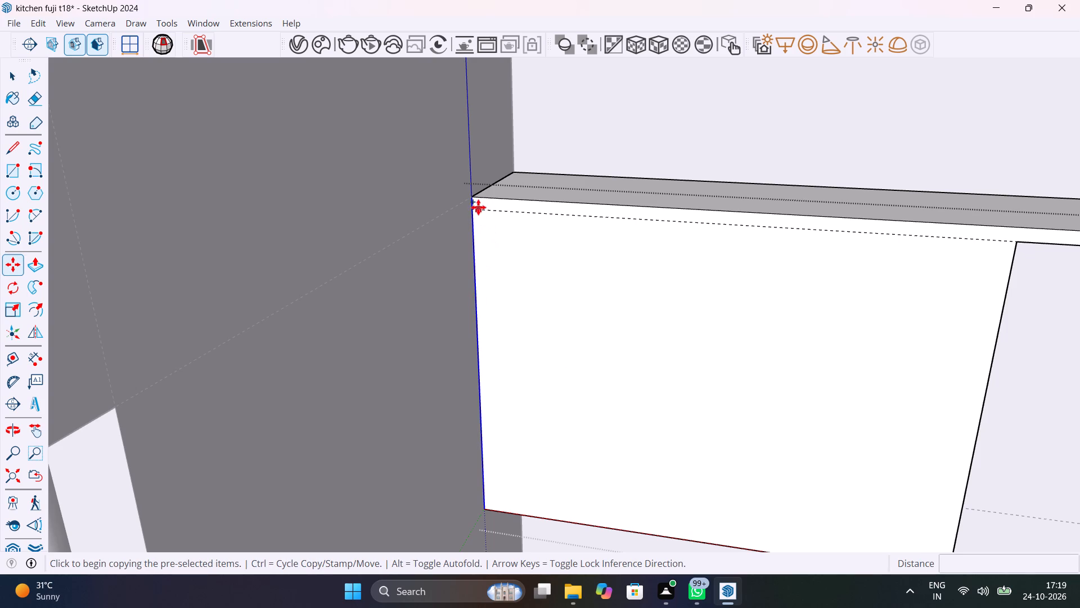
left_click(474, 197)
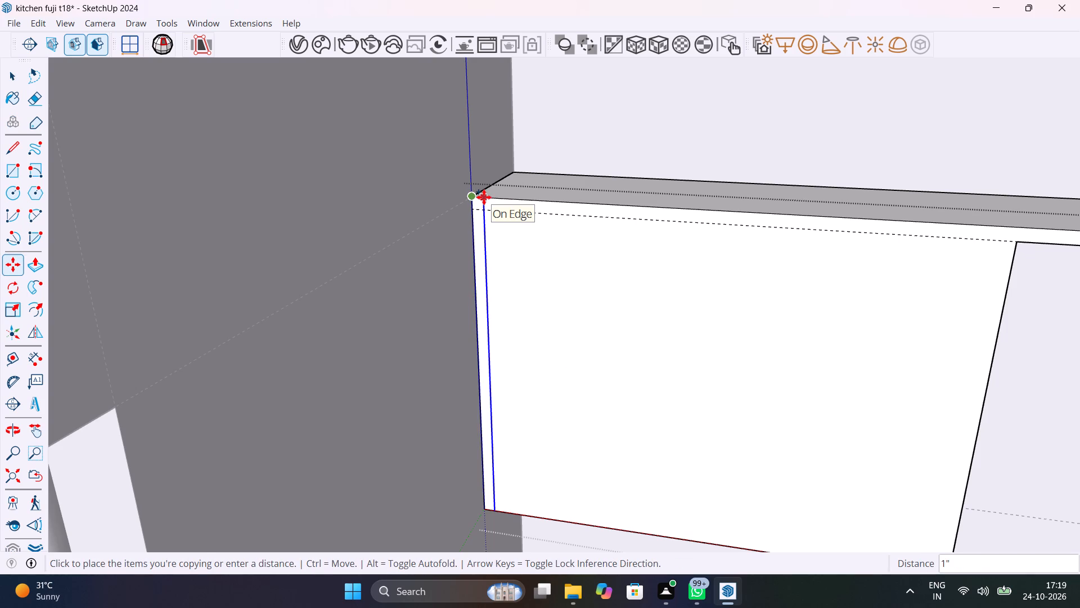
scroll(484, 197, "up", 5)
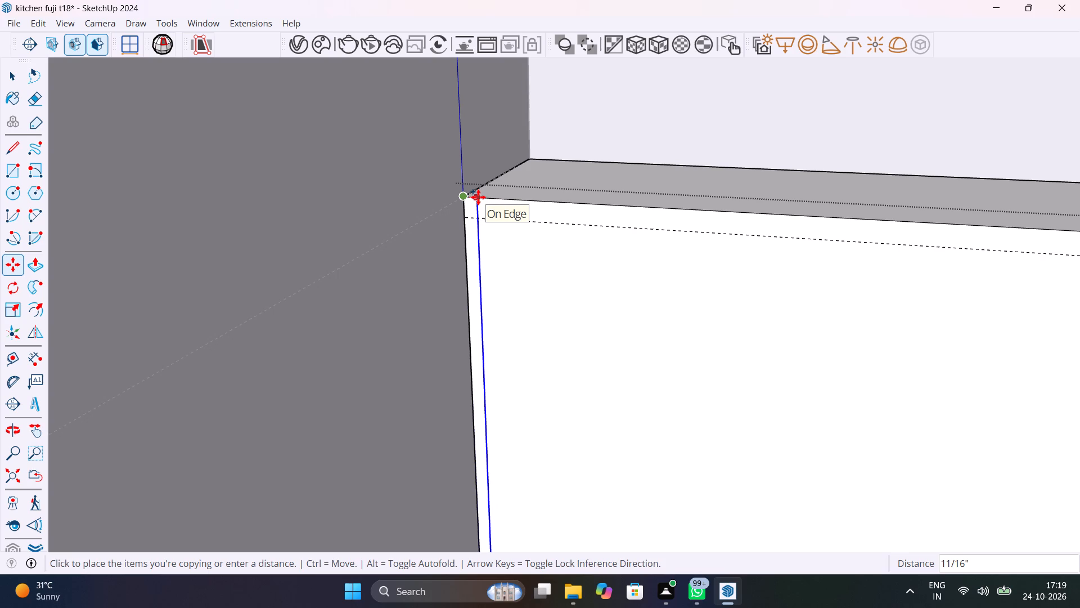
type("8mm")
key("Return")
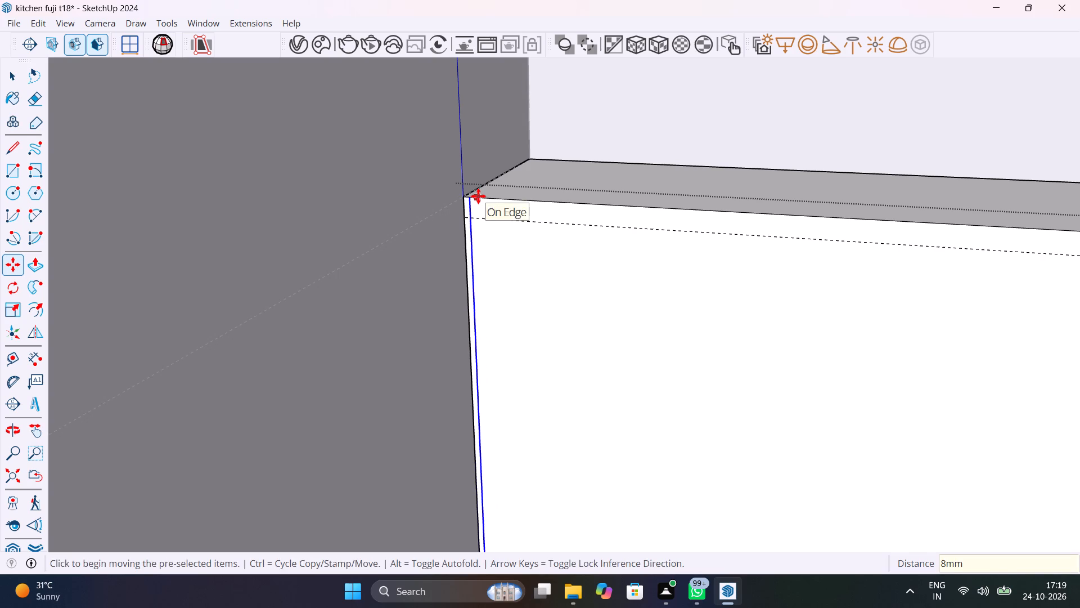
key("space")
Place a guide 1" above the bottom edge of the wide section's front face.
scroll(480, 239, "down", 11)
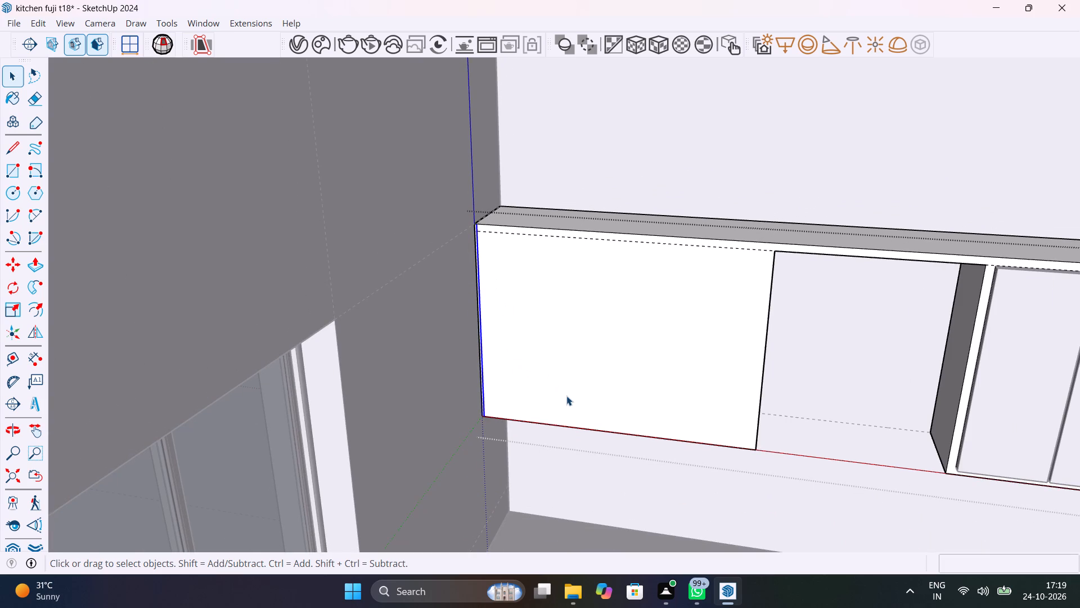
scroll(567, 412, "up", 7)
key("t")
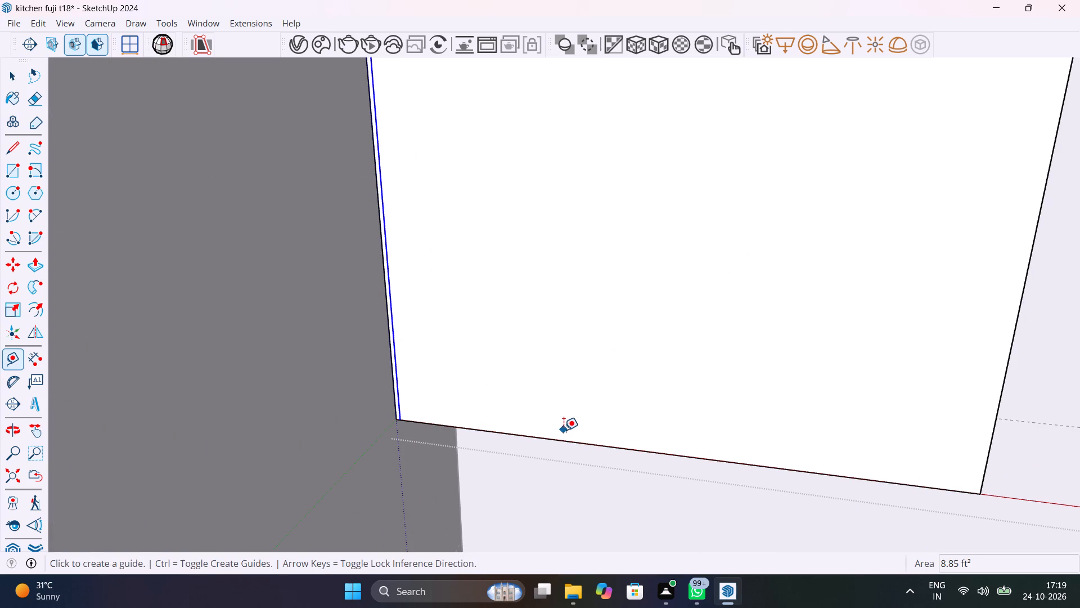
left_click(566, 439)
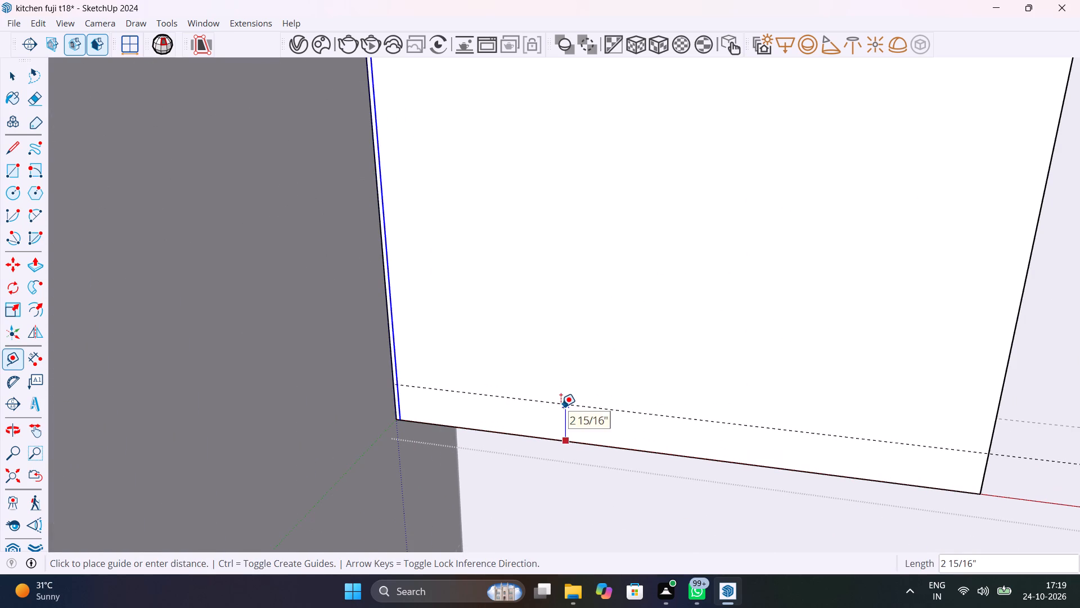
type("1\"")
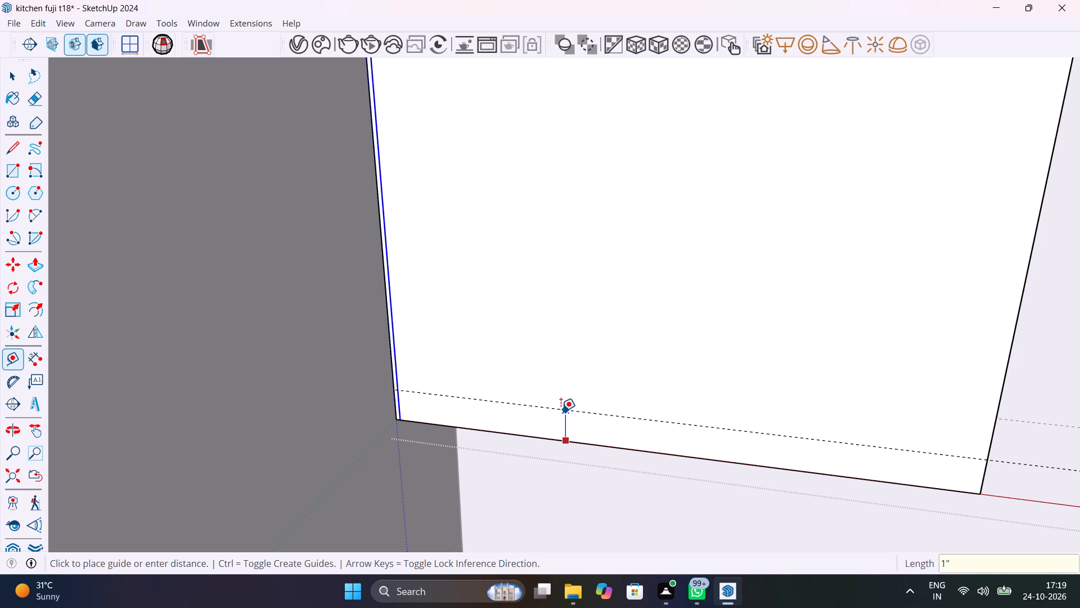
key("Return")
scroll(564, 429, "down", 2)
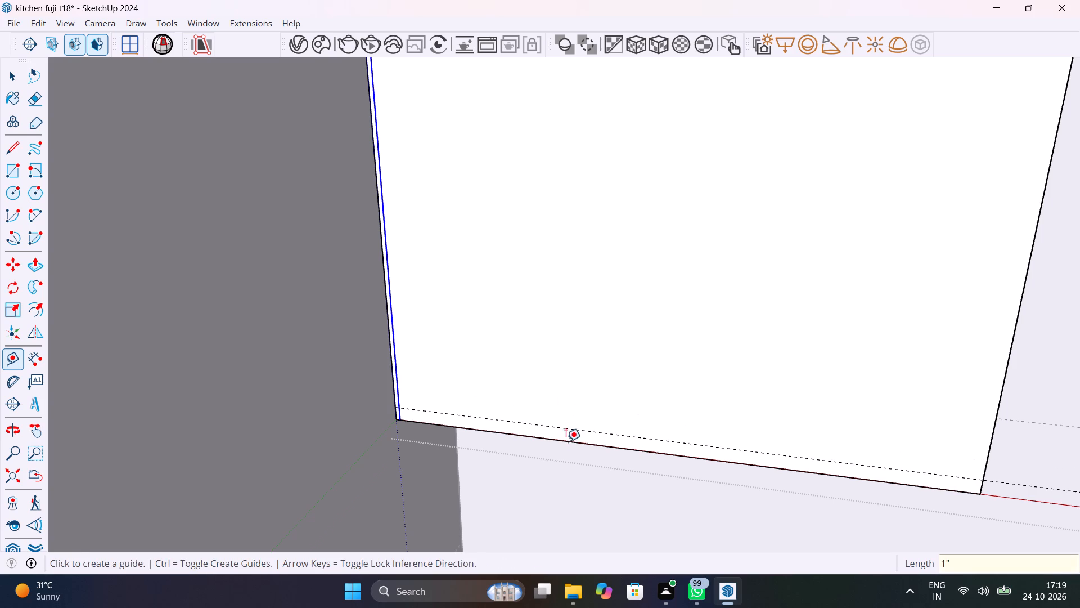
scroll(566, 441, "down", 6)
key("space")
Place a vertical guide from the copied edge, trying 2' and 1' before settling on 1'6".
scroll(516, 325, "up", 3)
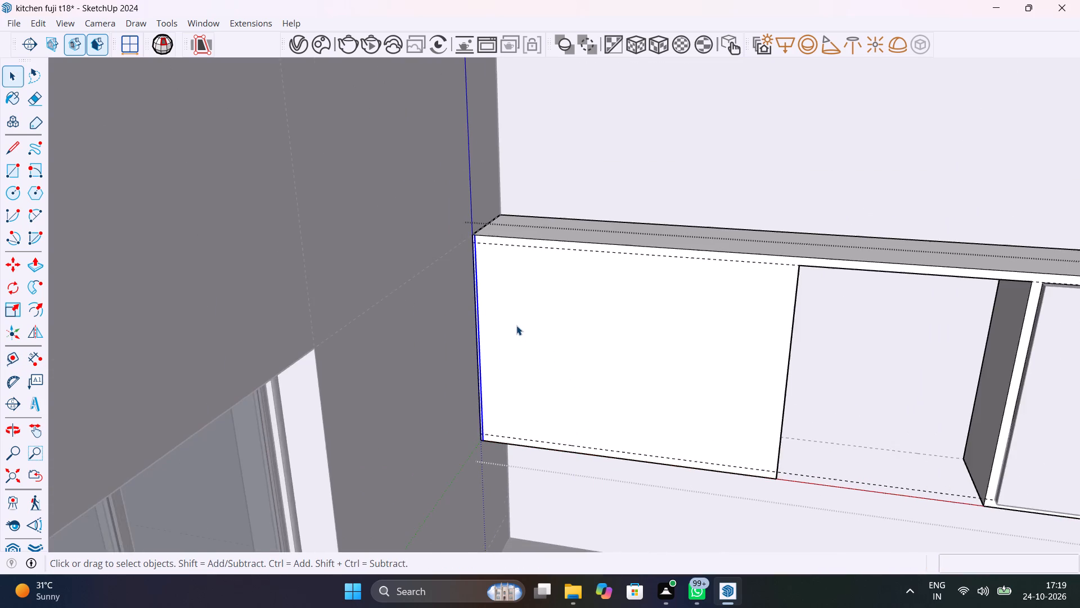
scroll(516, 325, "up", 2)
key("t")
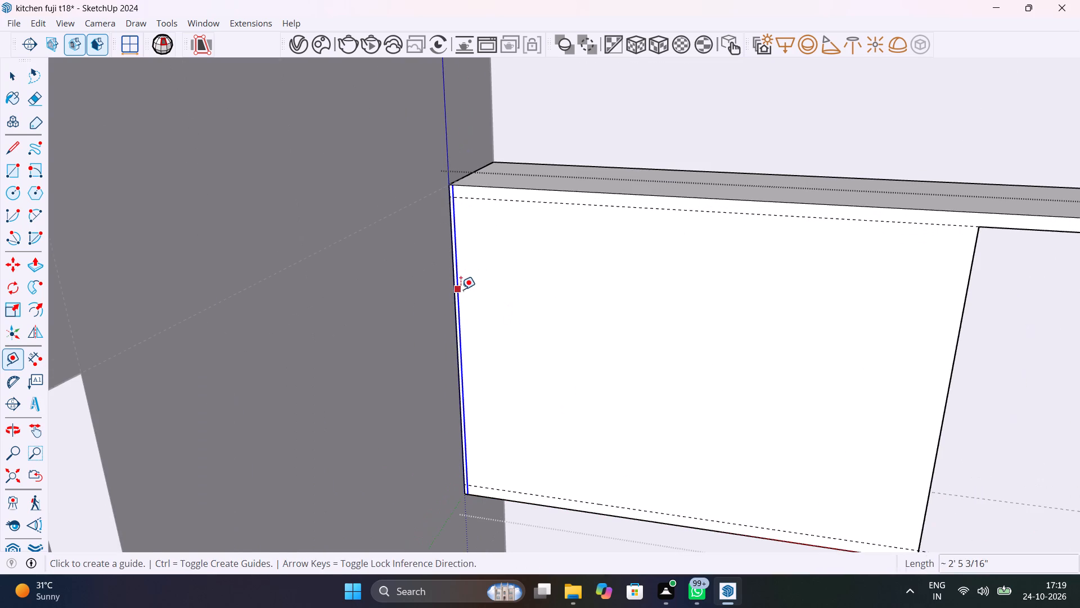
left_click(461, 290)
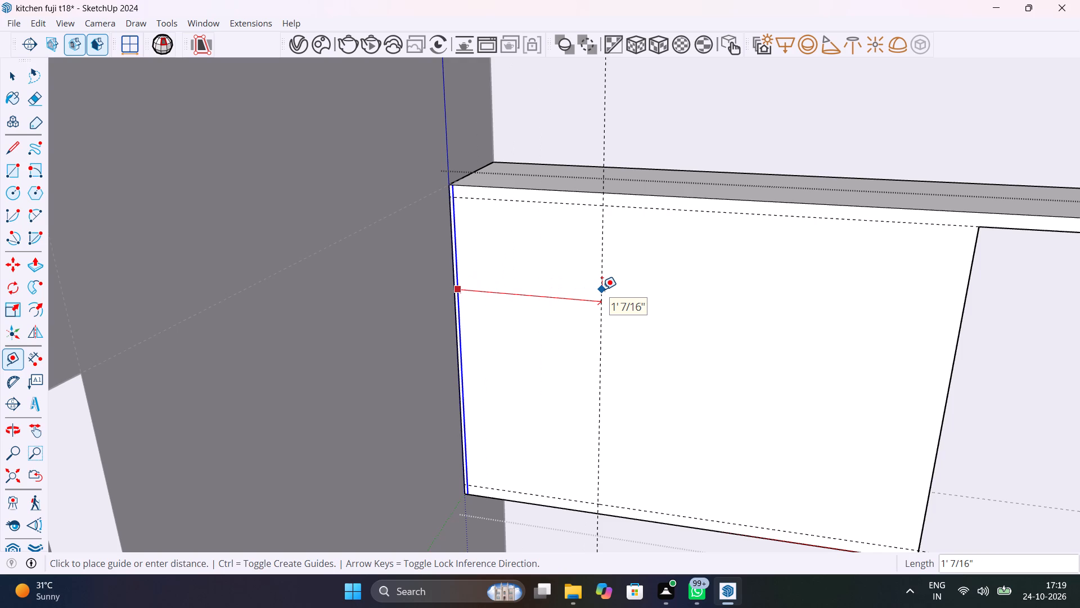
type("2'")
key("Return")
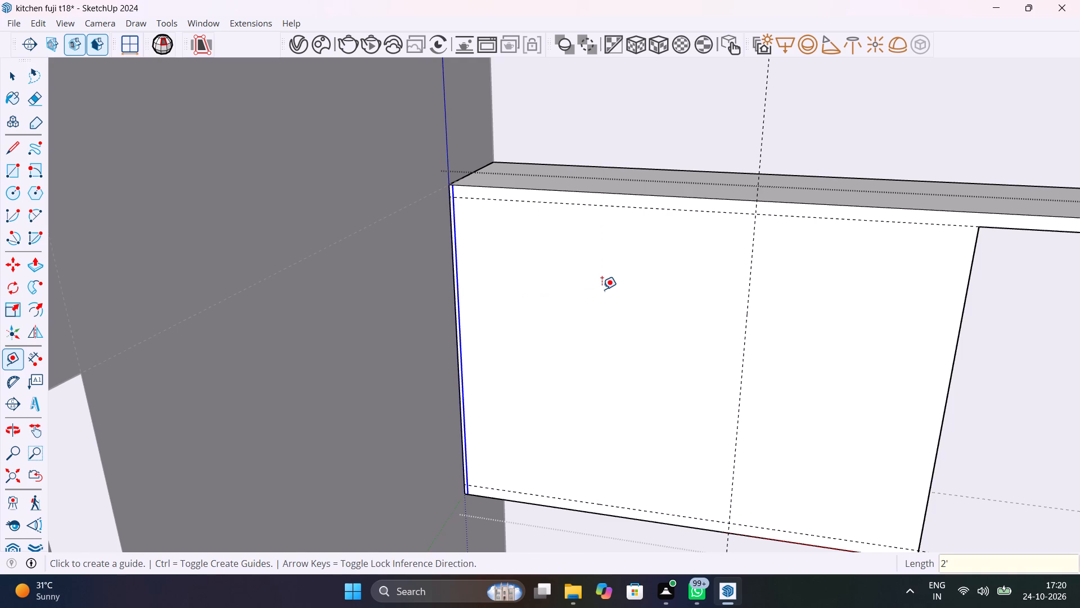
type("1'")
key("Return")
type("1'6\"")
key("Return")
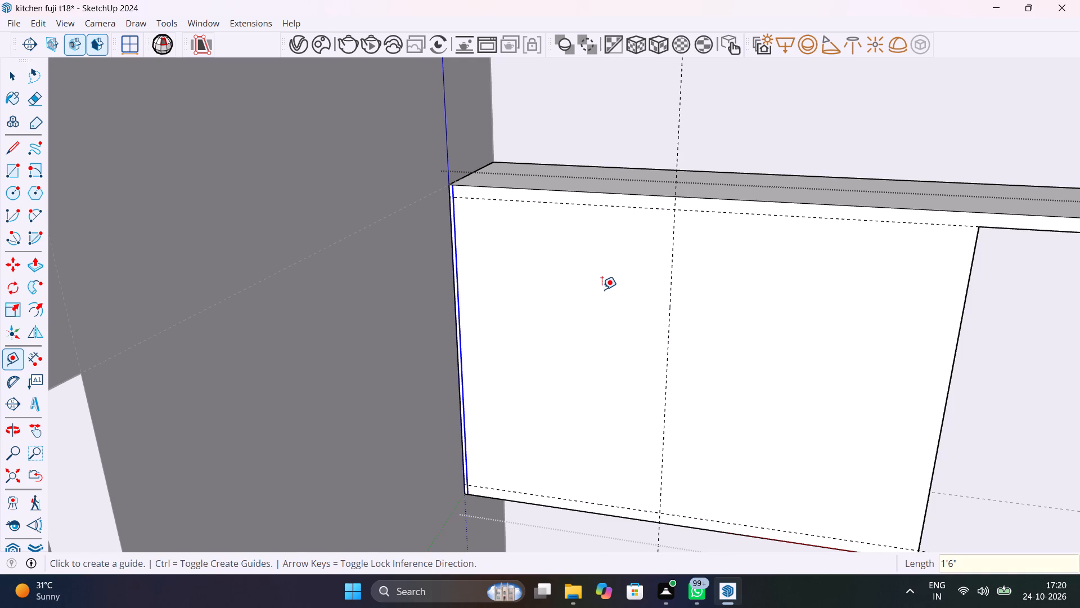
scroll(681, 217, "down", 4)
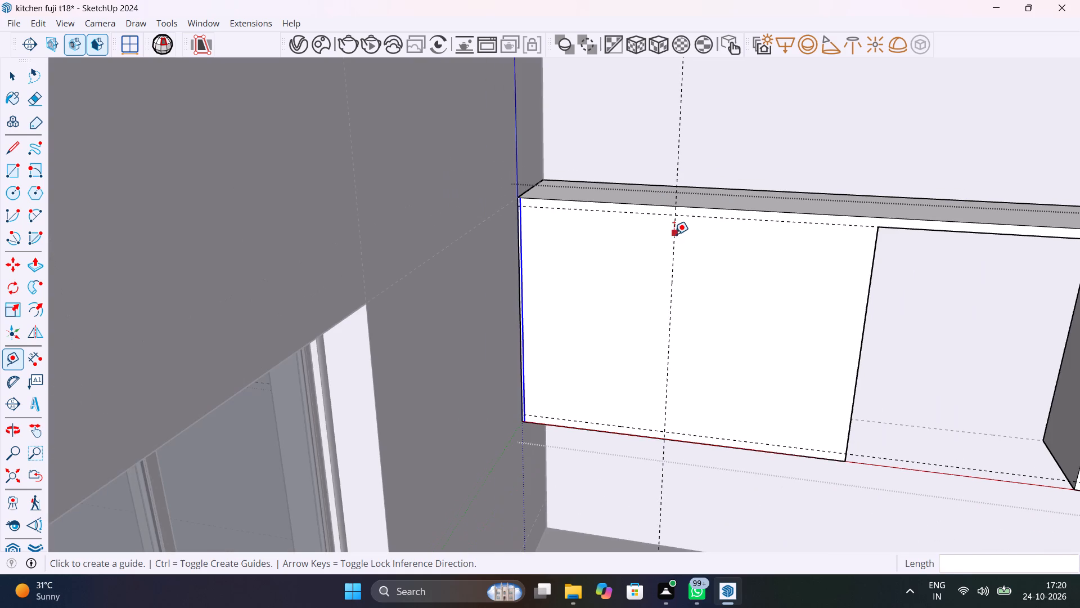
key("space")
Draw a door rectangle about 2' 3" by 1'6" from the copied edge to the vertical guide, between the upper and lower guides.
scroll(565, 232, "up", 4)
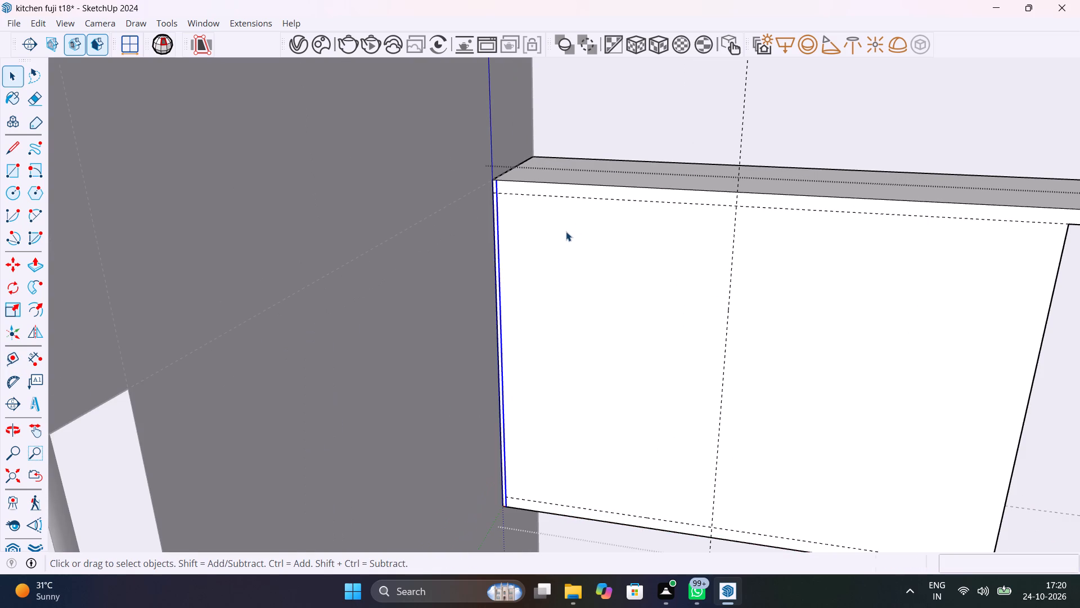
key("r")
left_click(501, 193)
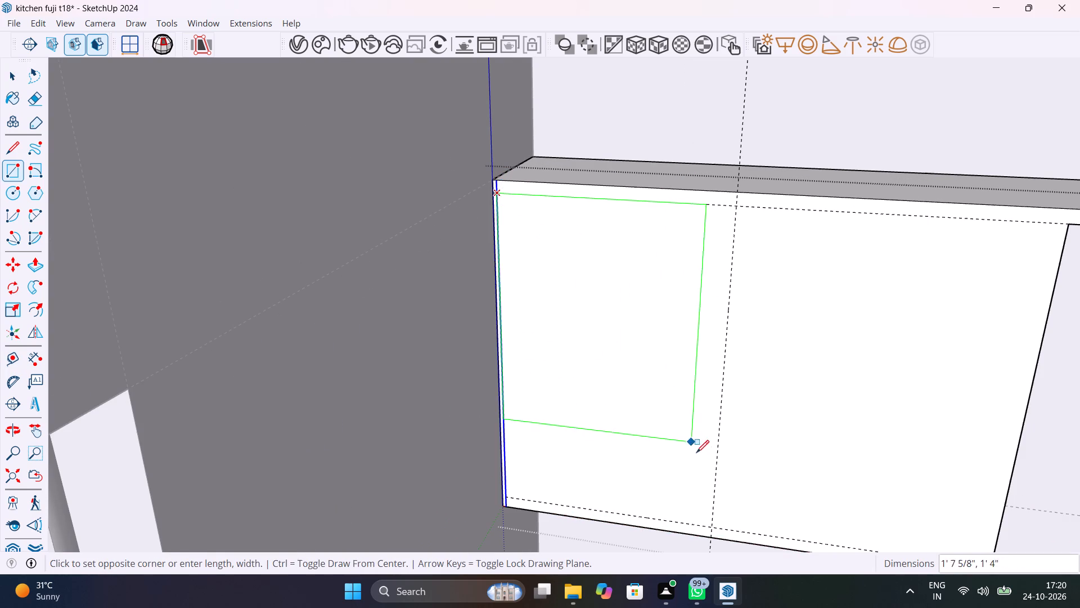
left_click(710, 528)
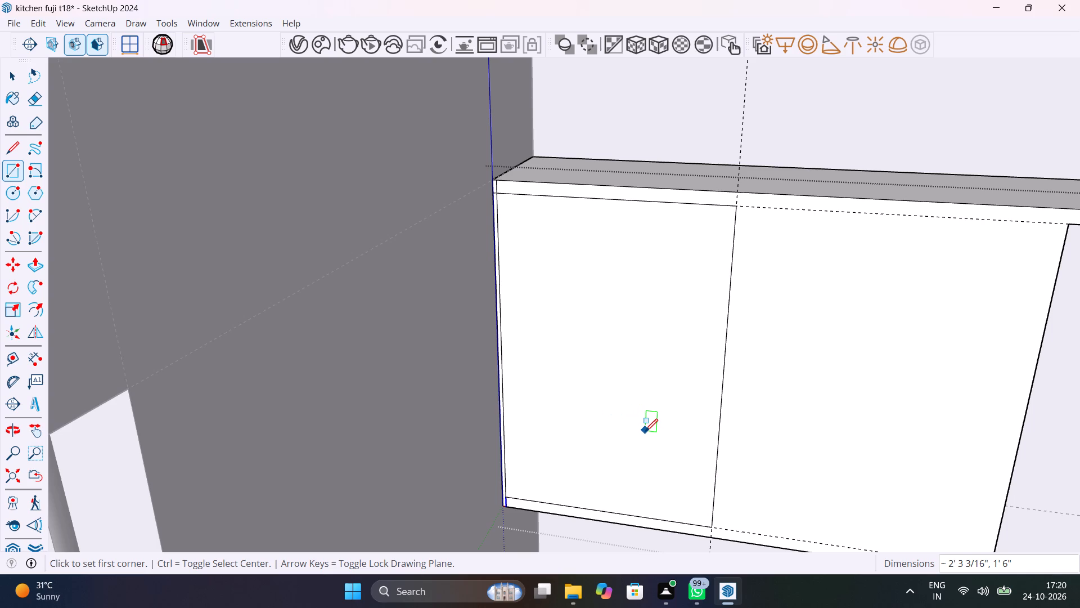
key("Escape")
key("space")
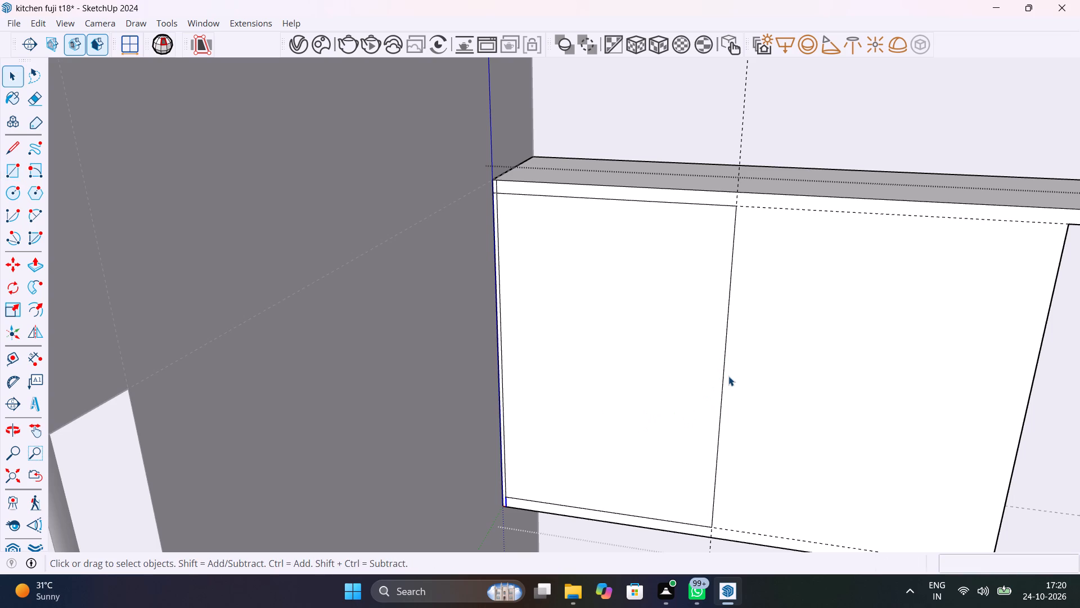
Place a vertical guide 8 mm beyond the door rectangle's edge facing the rest of the wide section.
type("t")
left_click(725, 358)
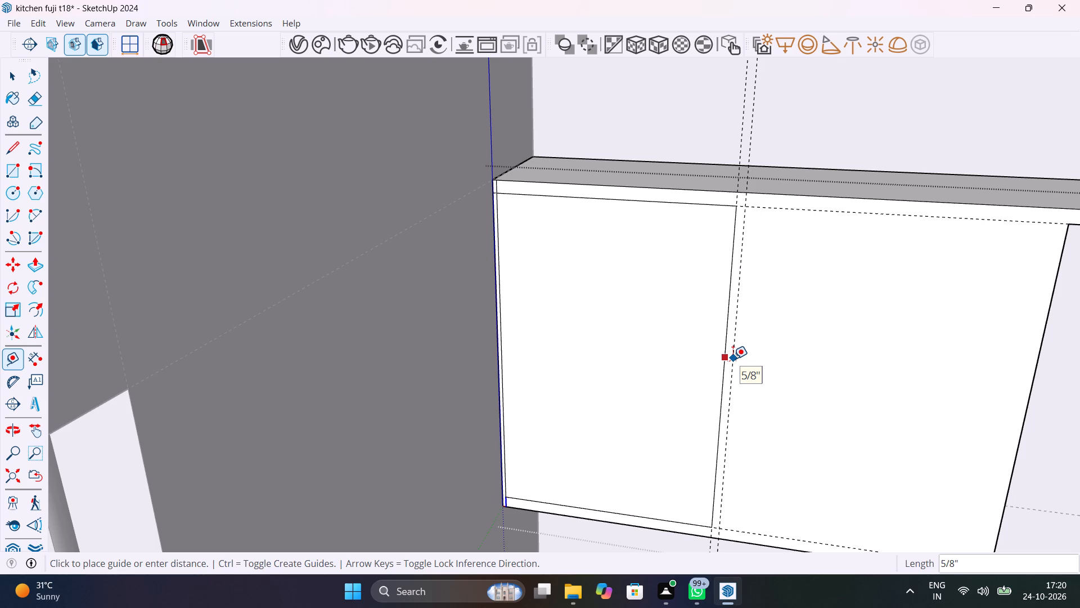
key("8")
type("mm")
key("Return")
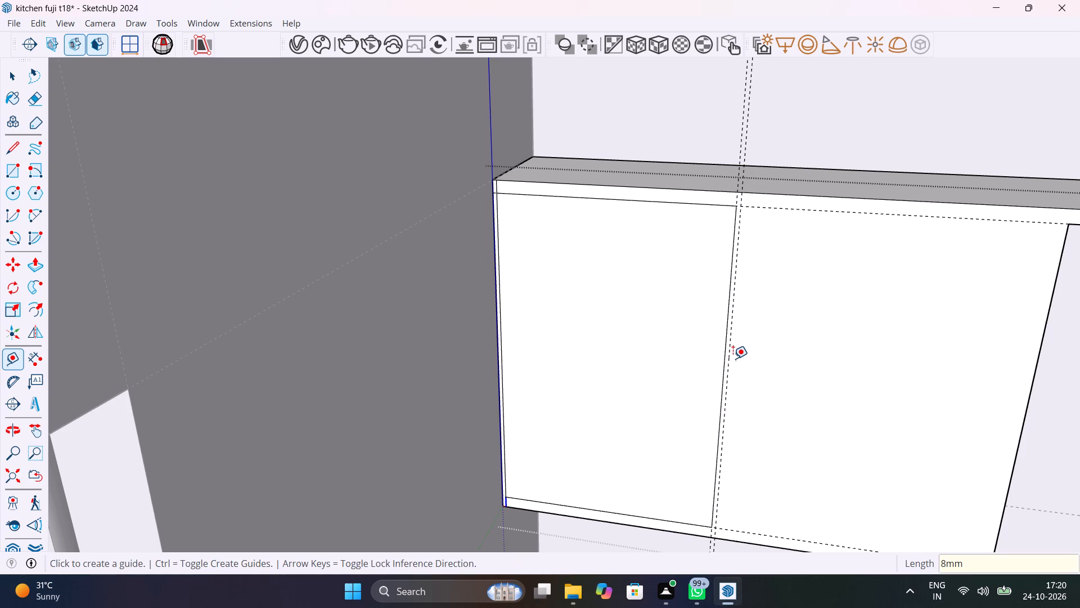
Push the door rectangle 10" into the wide section to open a niche, and leave the cabinet group's editing.
key("space")
left_click(699, 366)
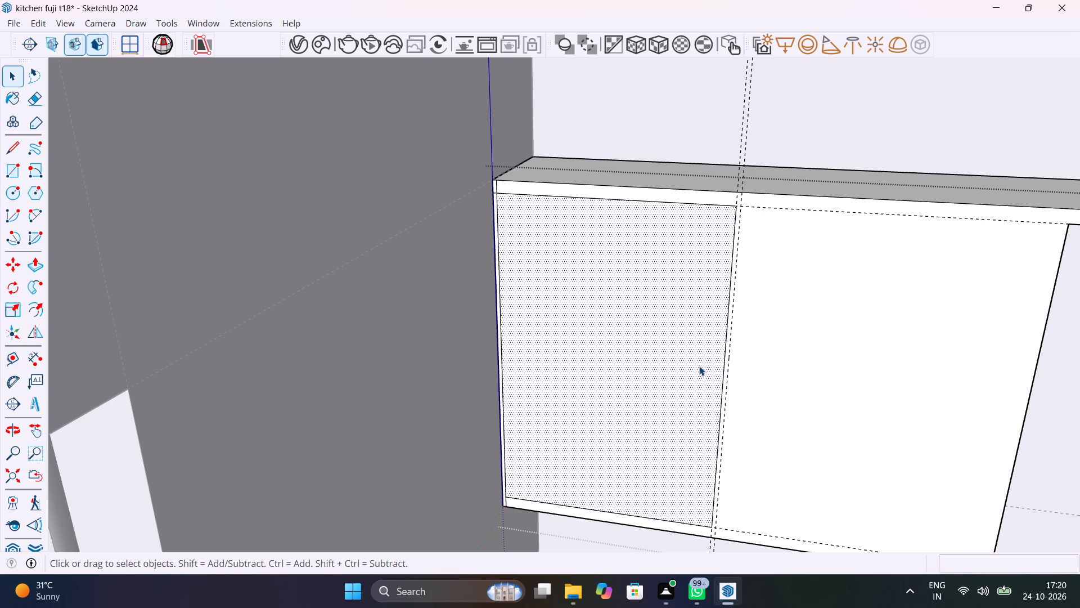
key("p")
left_click(699, 366)
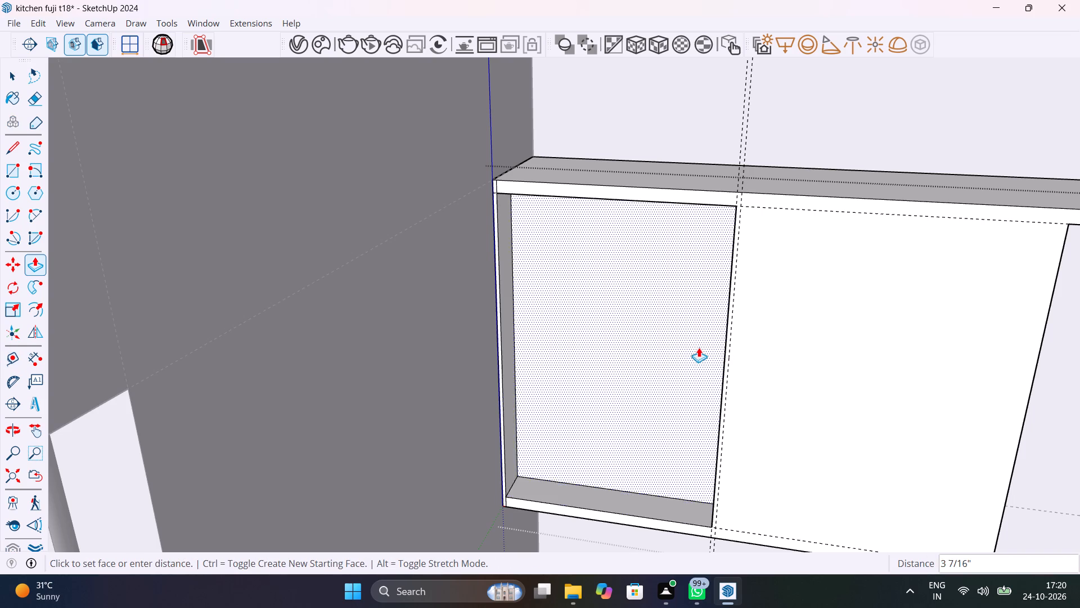
middle_click_drag(705, 338, 731, 321)
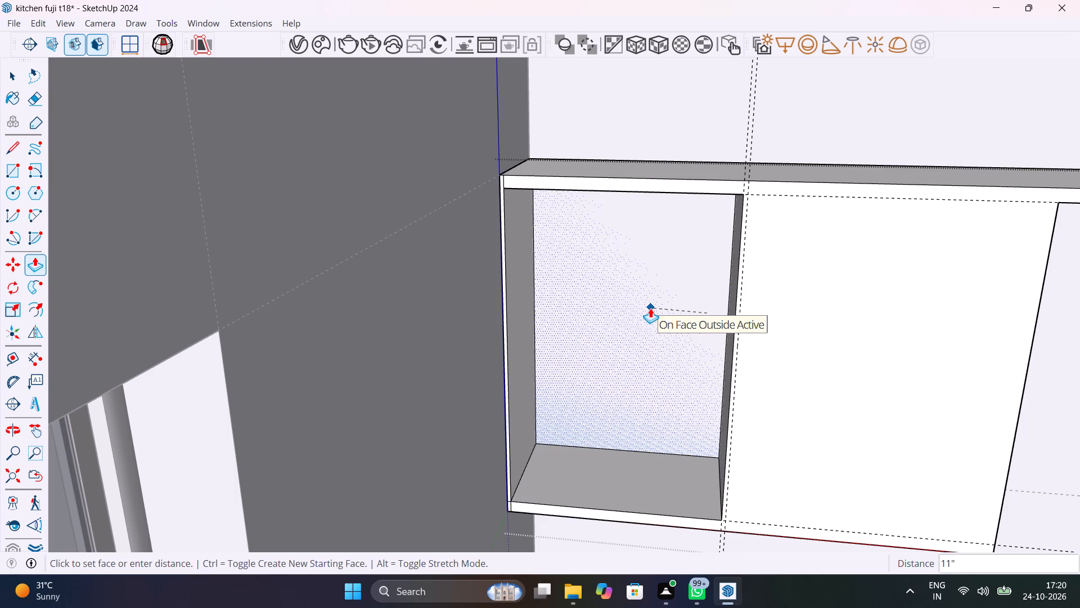
type("10")
key("shift+quotedbl")
key("Return")
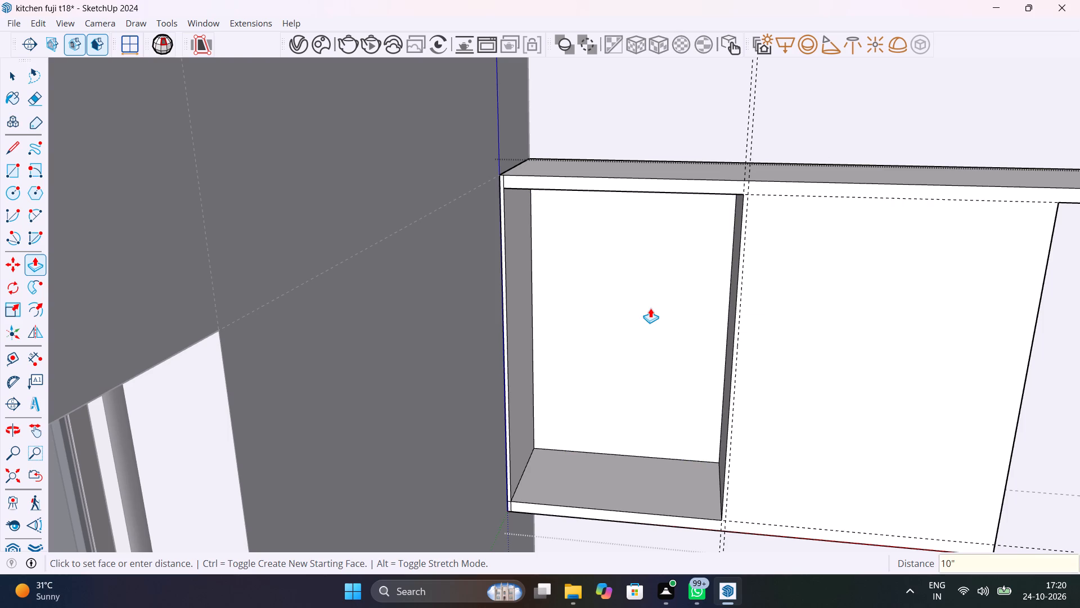
scroll(695, 382, "down", 4)
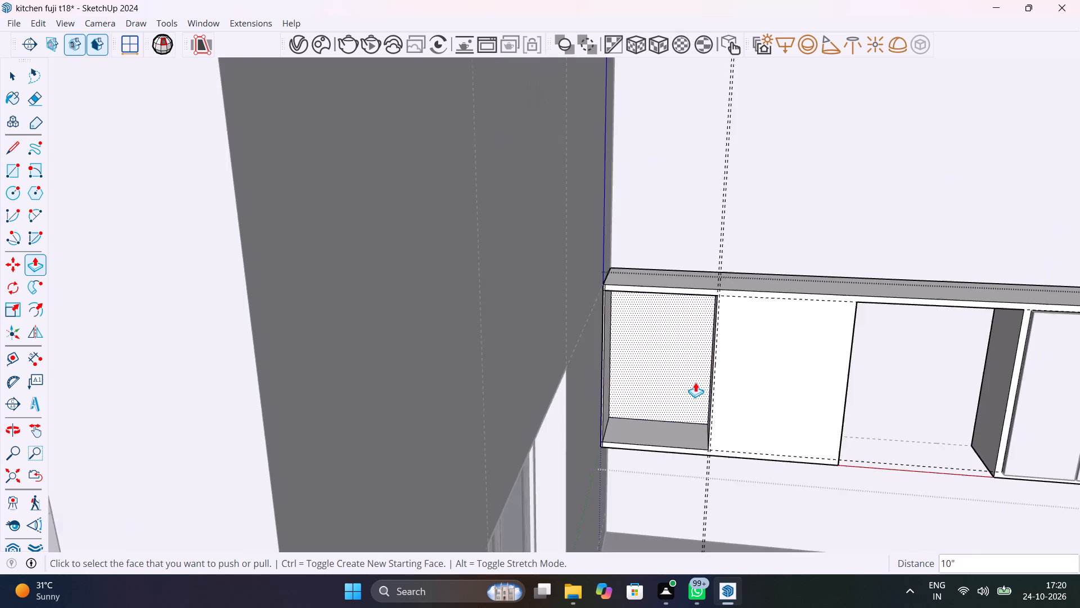
scroll(695, 382, "down", 5)
scroll(680, 389, "up", 4)
middle_click_drag(716, 431, 717, 408)
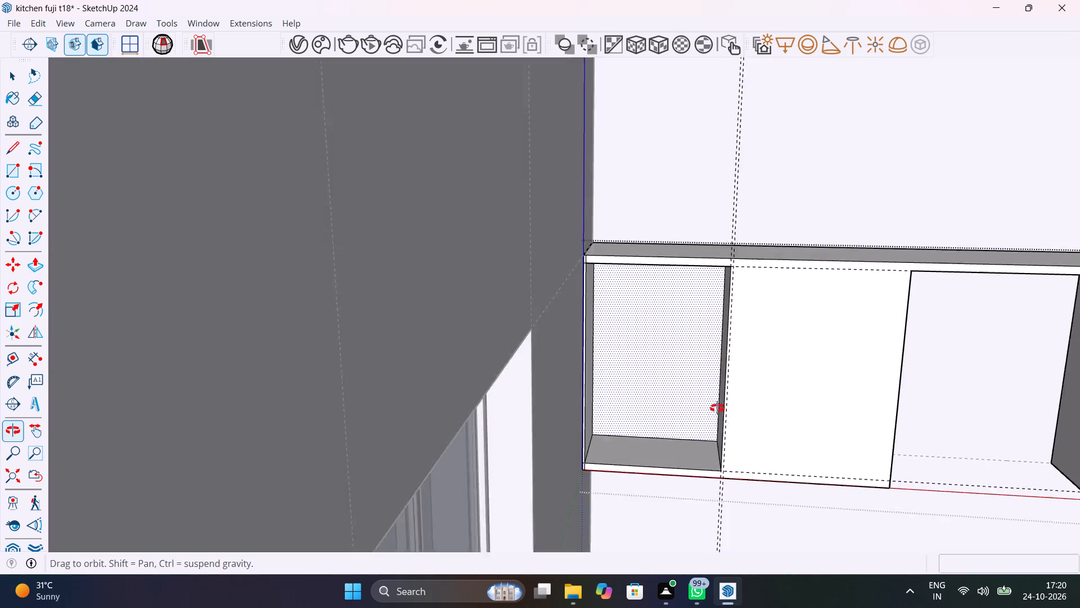
middle_click_drag(717, 408, 700, 432)
scroll(734, 428, "down", 9)
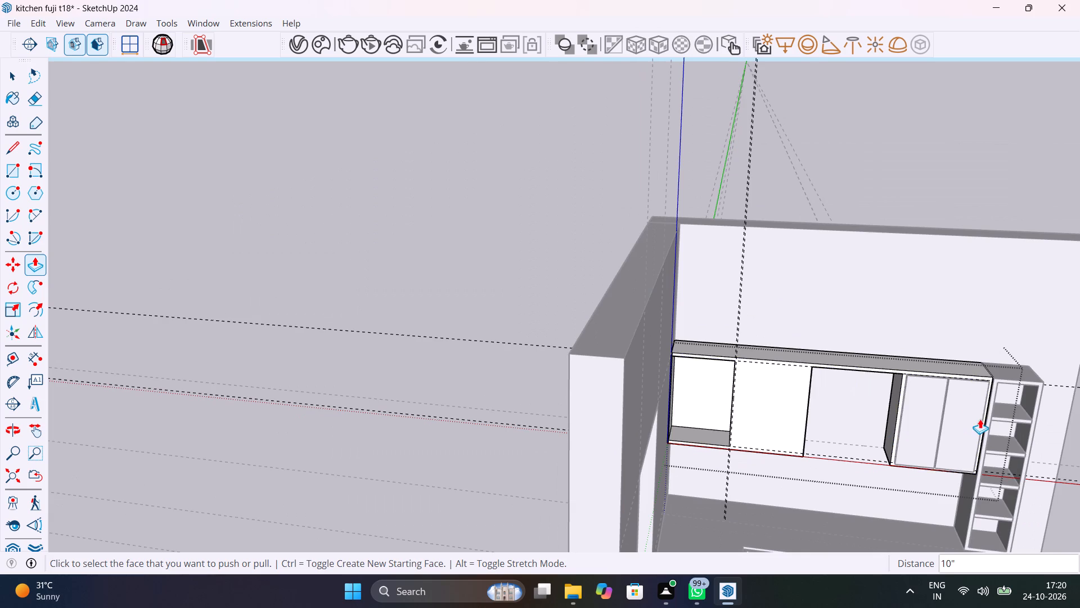
scroll(962, 410, "up", 8)
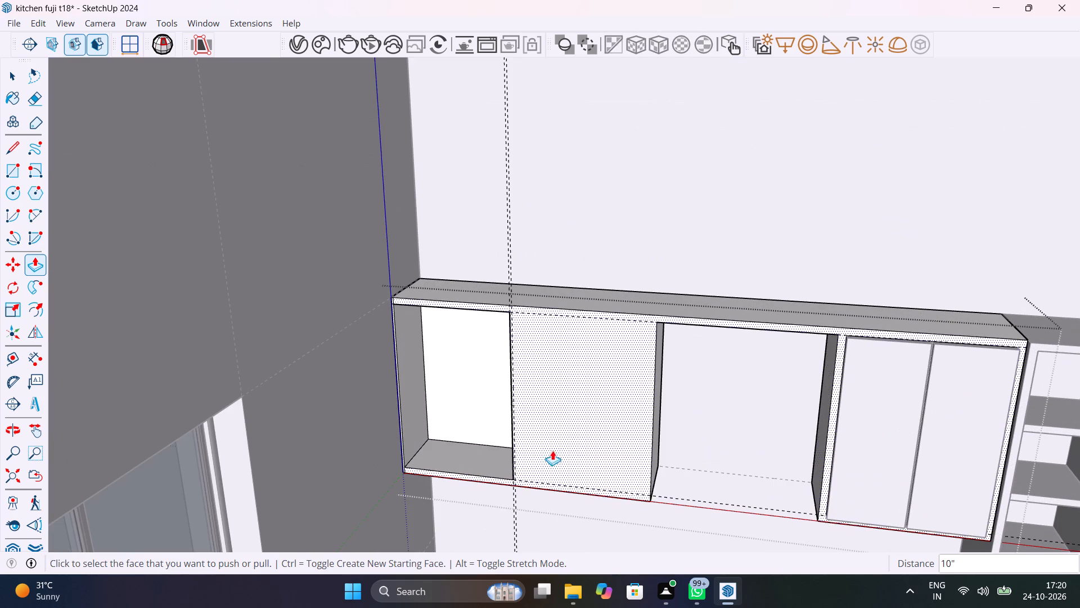
key("space")
scroll(467, 439, "down", 11)
left_click(928, 357)
Draw a 1' 6" by 10" rectangle covering the bottom of the new niche.
scroll(477, 440, "up", 3)
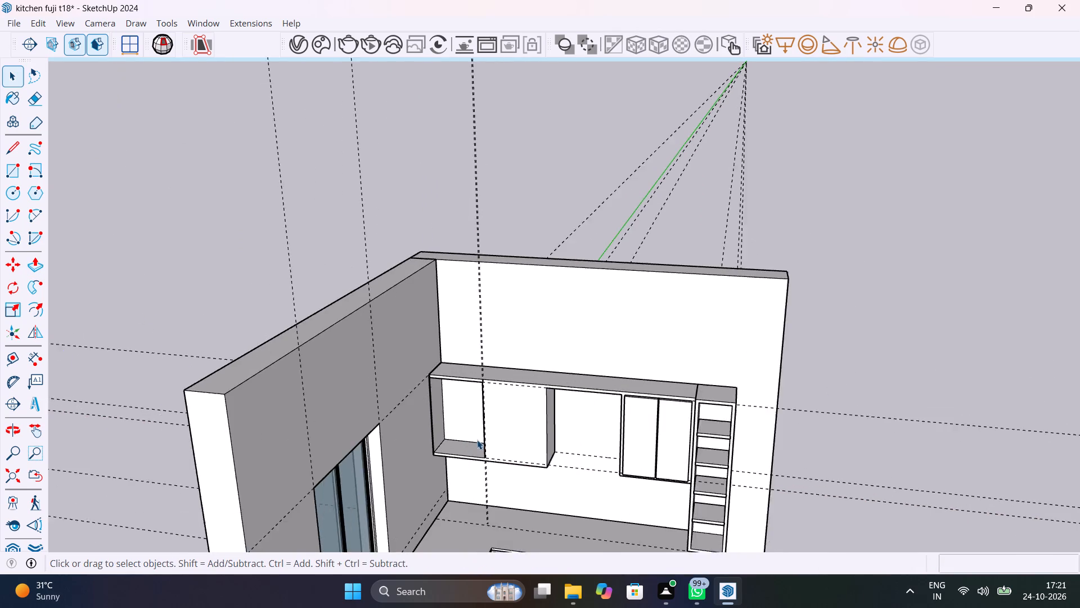
scroll(477, 440, "up", 11)
middle_click_drag(490, 449, 649, 448)
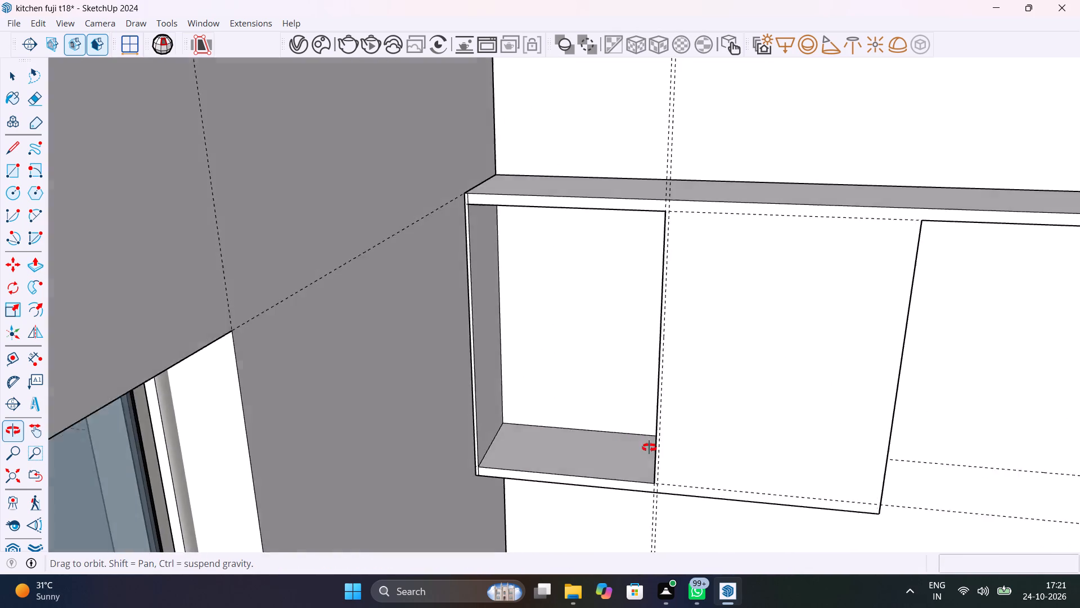
middle_click_drag(649, 448, 657, 457)
scroll(654, 455, "up", 1)
scroll(573, 417, "up", 4)
key("r")
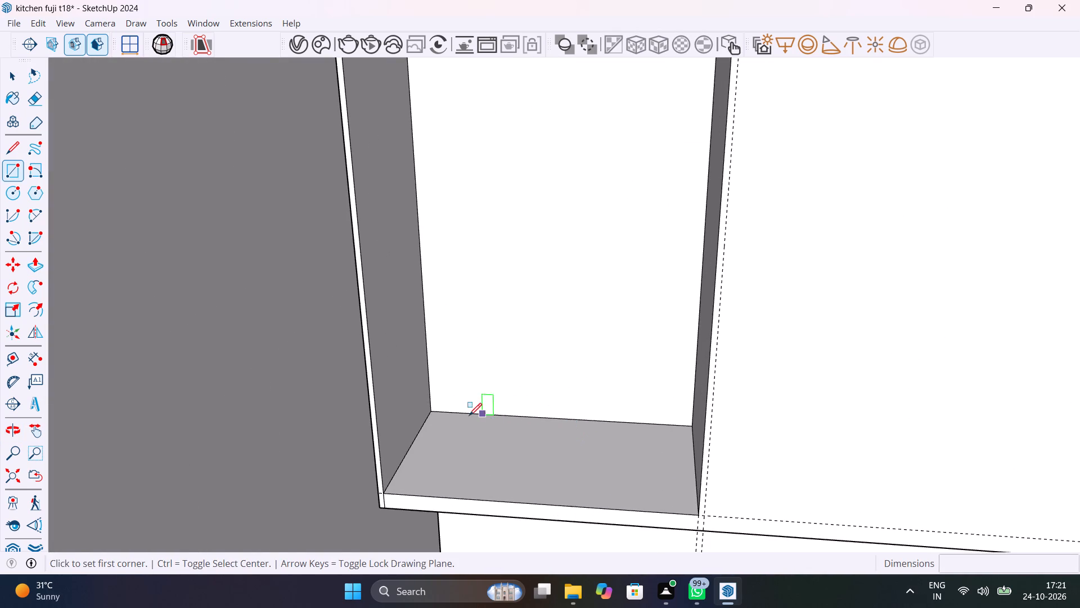
left_click(435, 409)
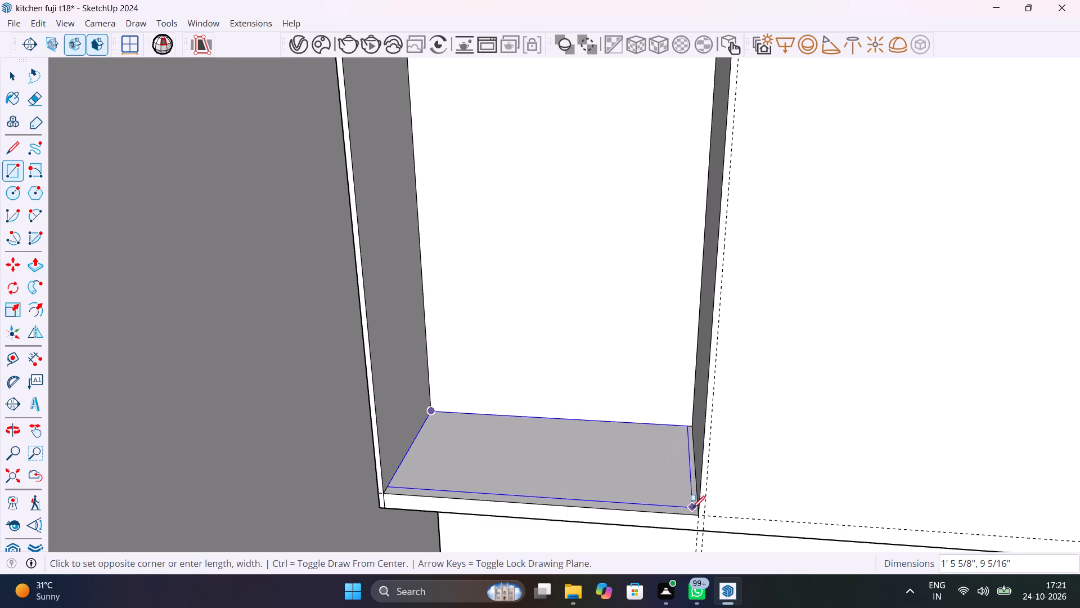
left_click(697, 512)
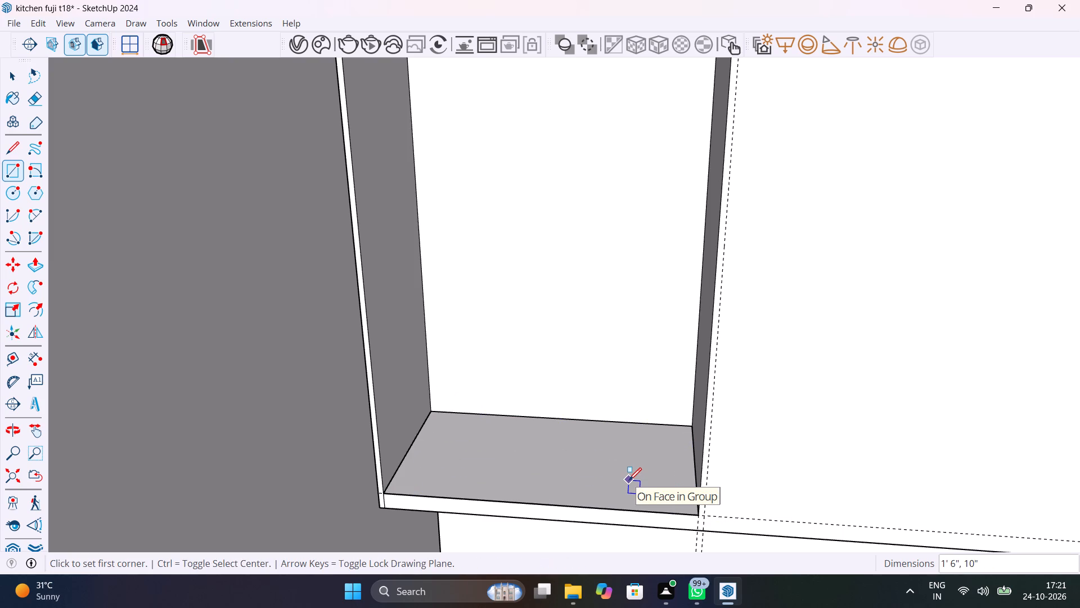
Extrude the niche's bottom rectangle 1" upward into a shelf board and make it a group.
key("p")
left_click(624, 478)
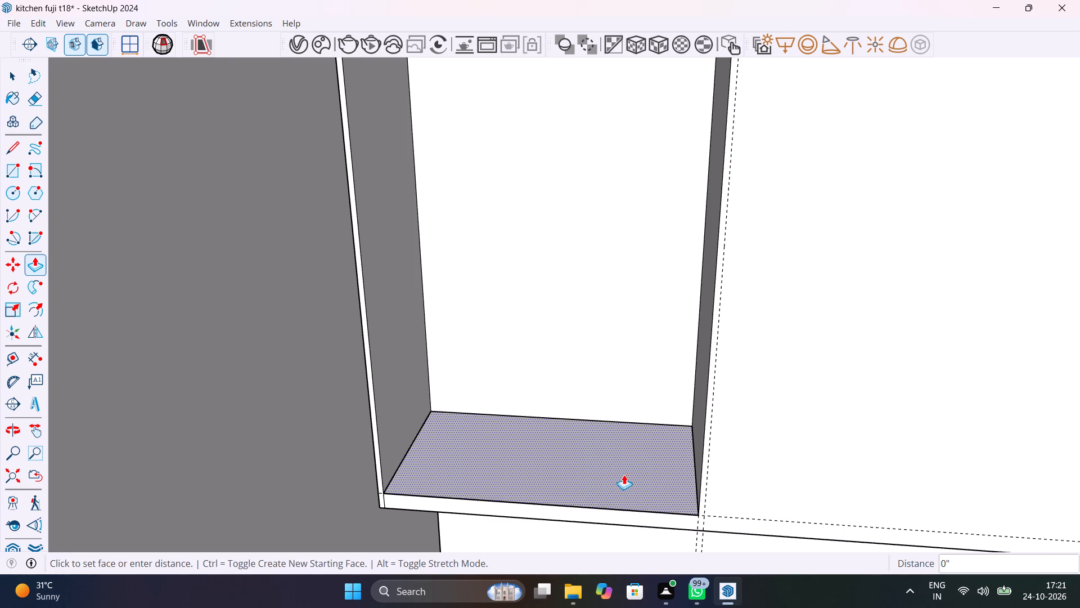
type("1\"")
key("Return")
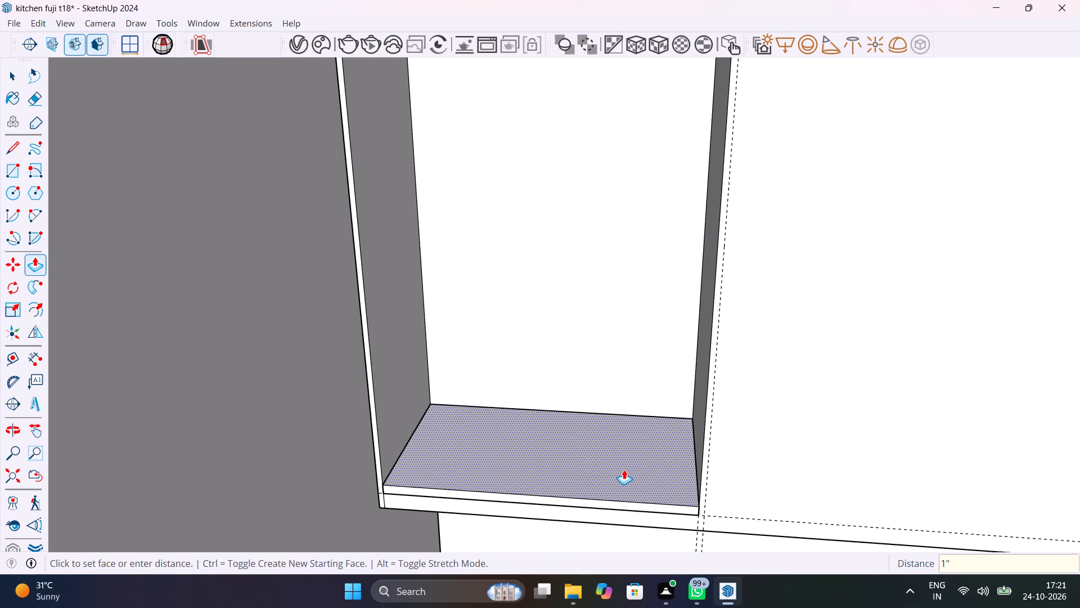
key("space")
triple_click(624, 469)
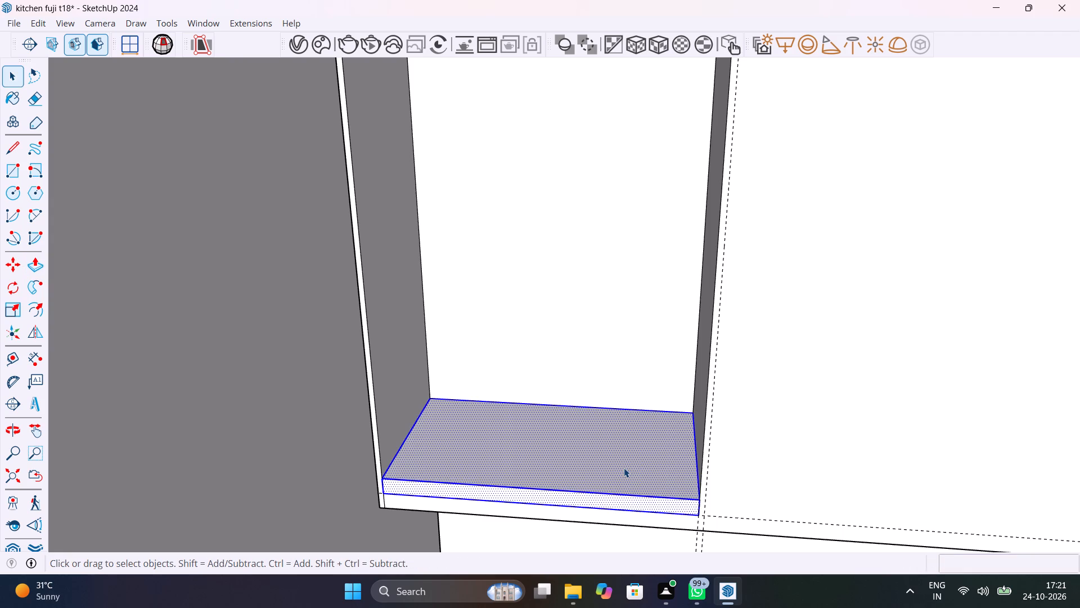
right_click(624, 468)
left_click(678, 236)
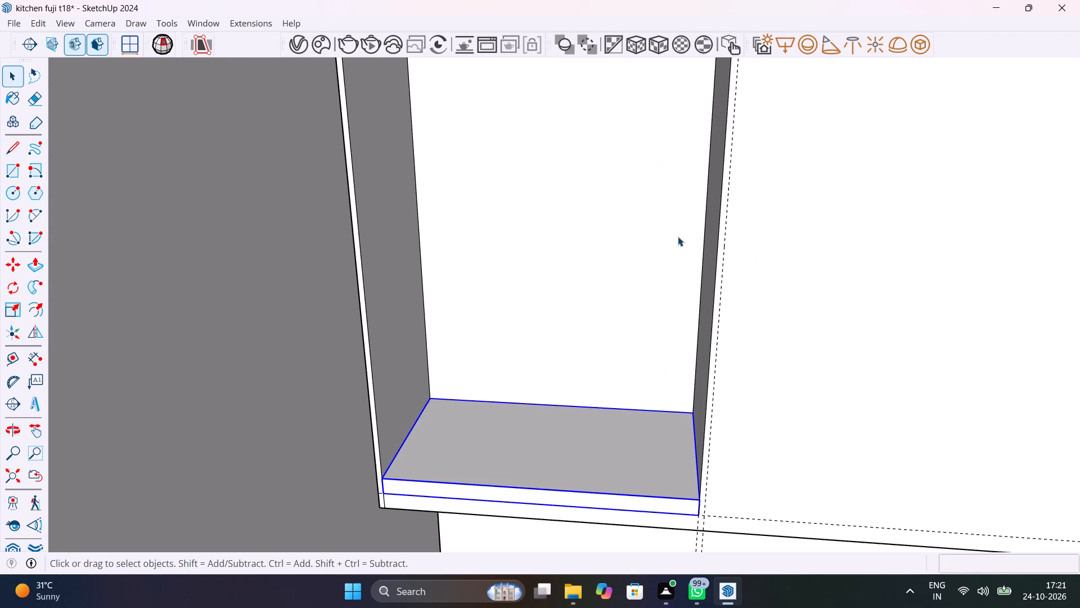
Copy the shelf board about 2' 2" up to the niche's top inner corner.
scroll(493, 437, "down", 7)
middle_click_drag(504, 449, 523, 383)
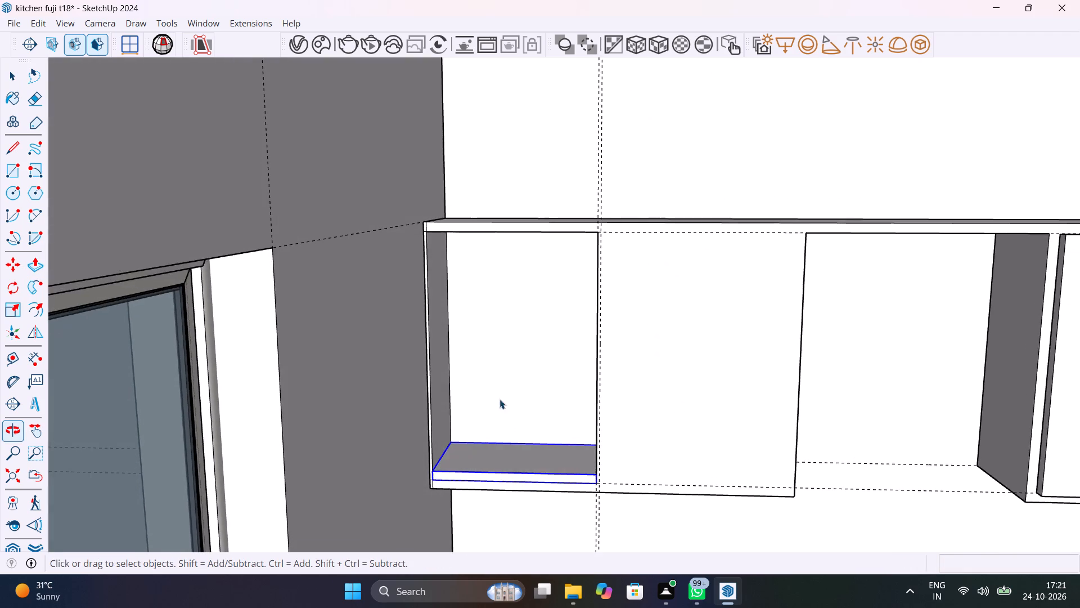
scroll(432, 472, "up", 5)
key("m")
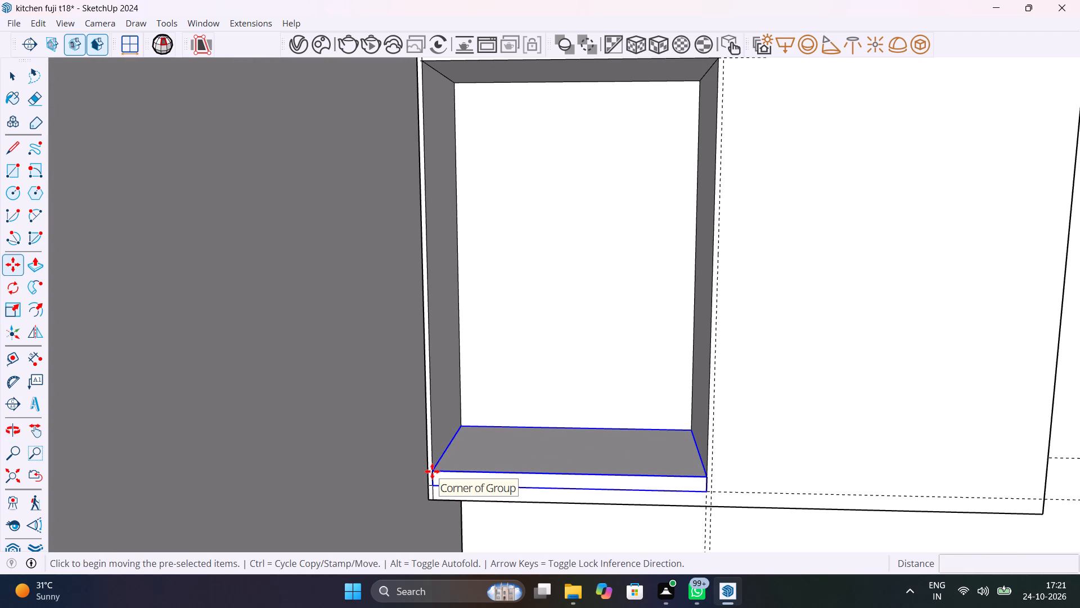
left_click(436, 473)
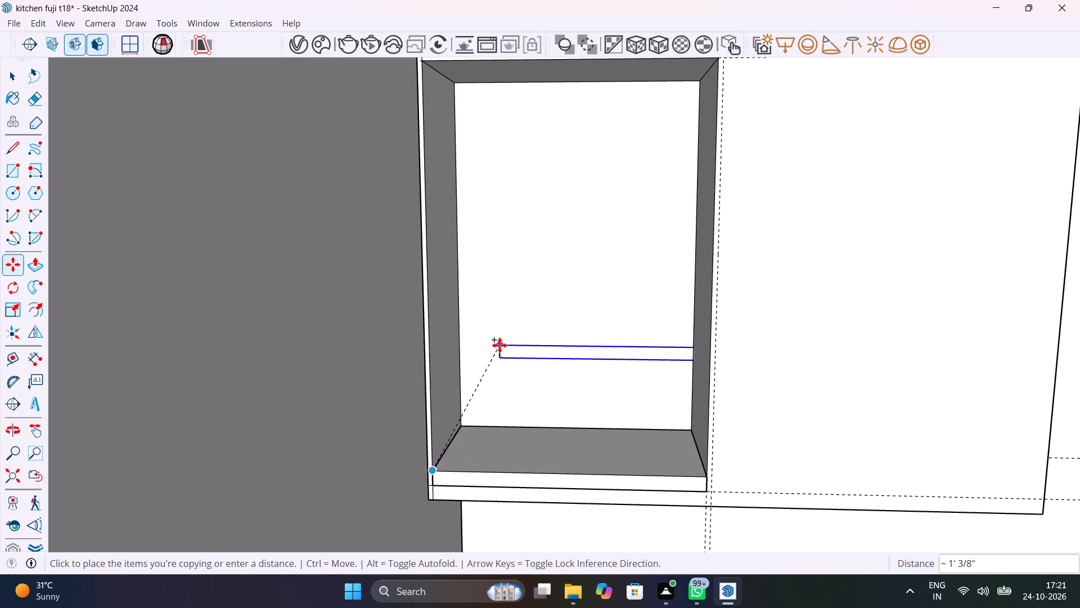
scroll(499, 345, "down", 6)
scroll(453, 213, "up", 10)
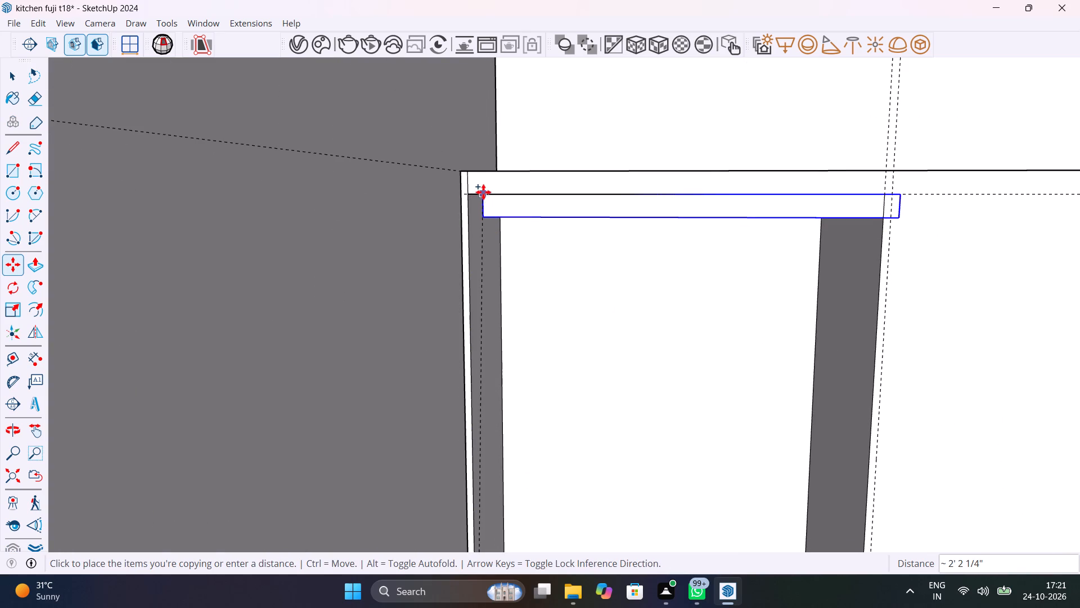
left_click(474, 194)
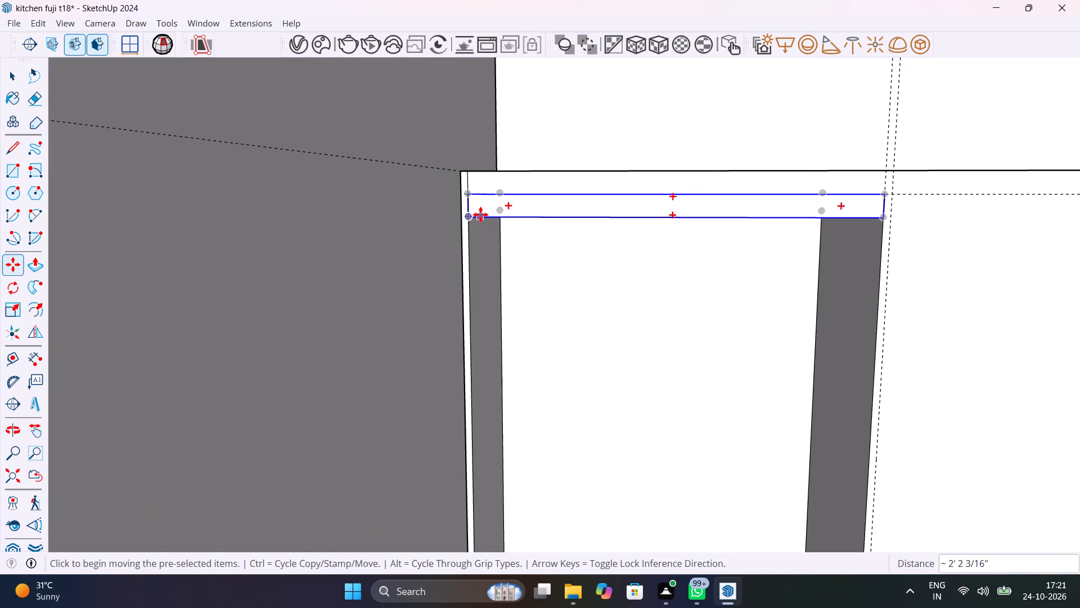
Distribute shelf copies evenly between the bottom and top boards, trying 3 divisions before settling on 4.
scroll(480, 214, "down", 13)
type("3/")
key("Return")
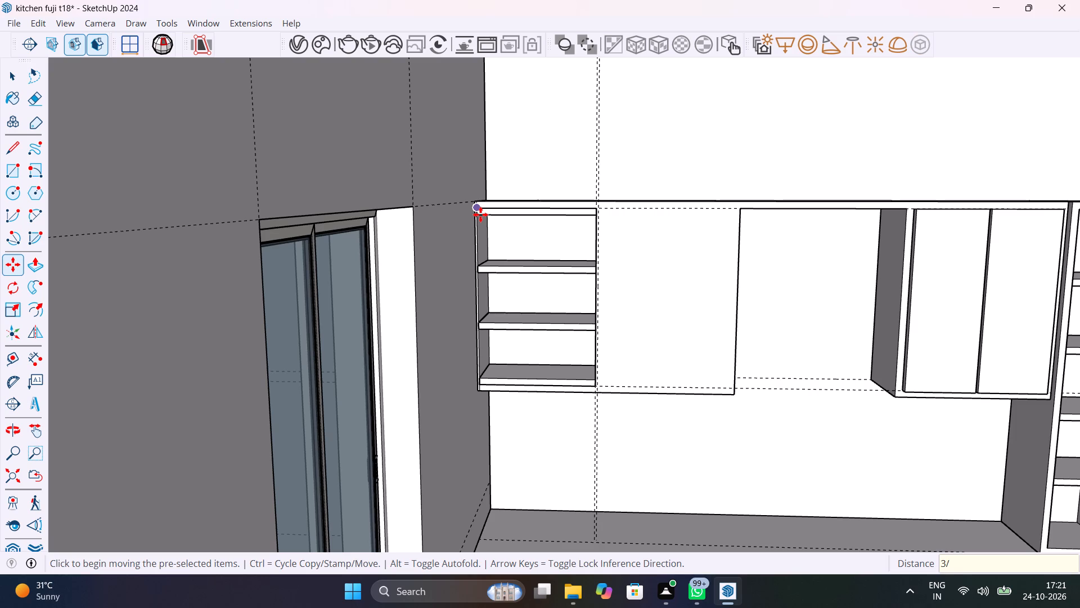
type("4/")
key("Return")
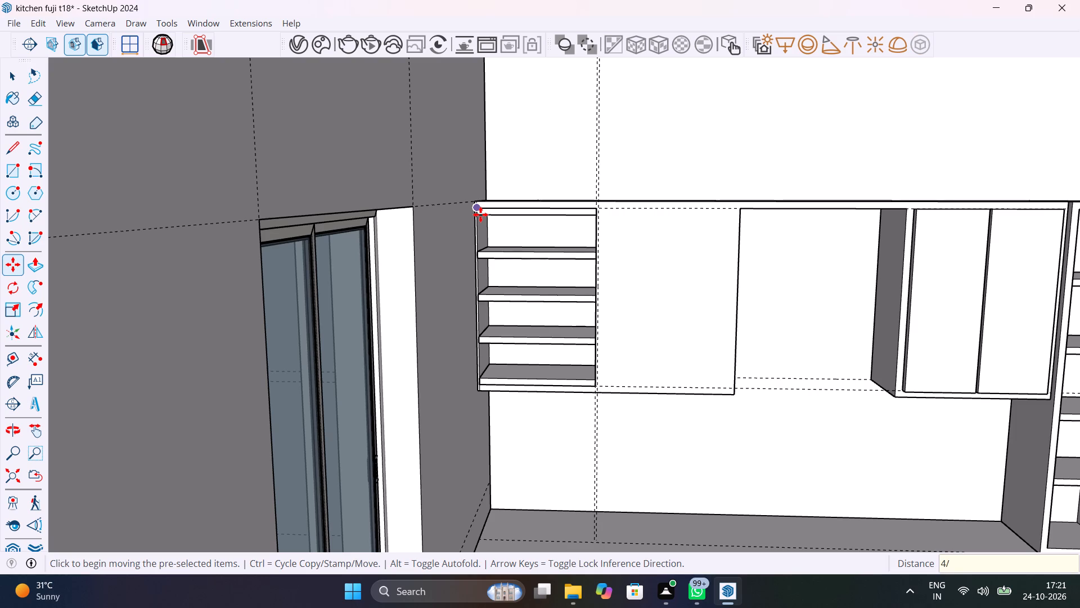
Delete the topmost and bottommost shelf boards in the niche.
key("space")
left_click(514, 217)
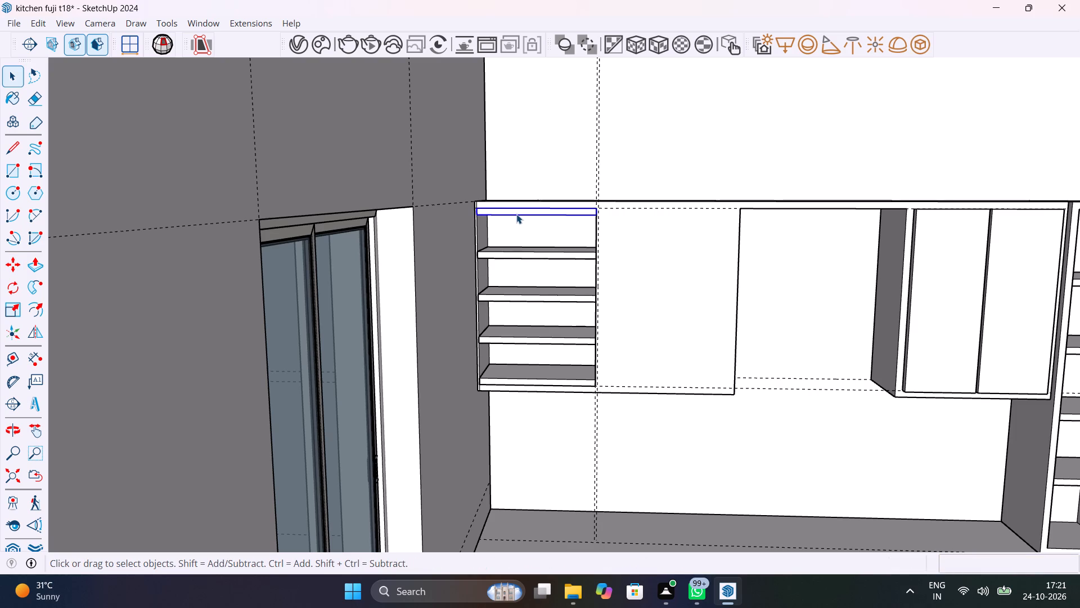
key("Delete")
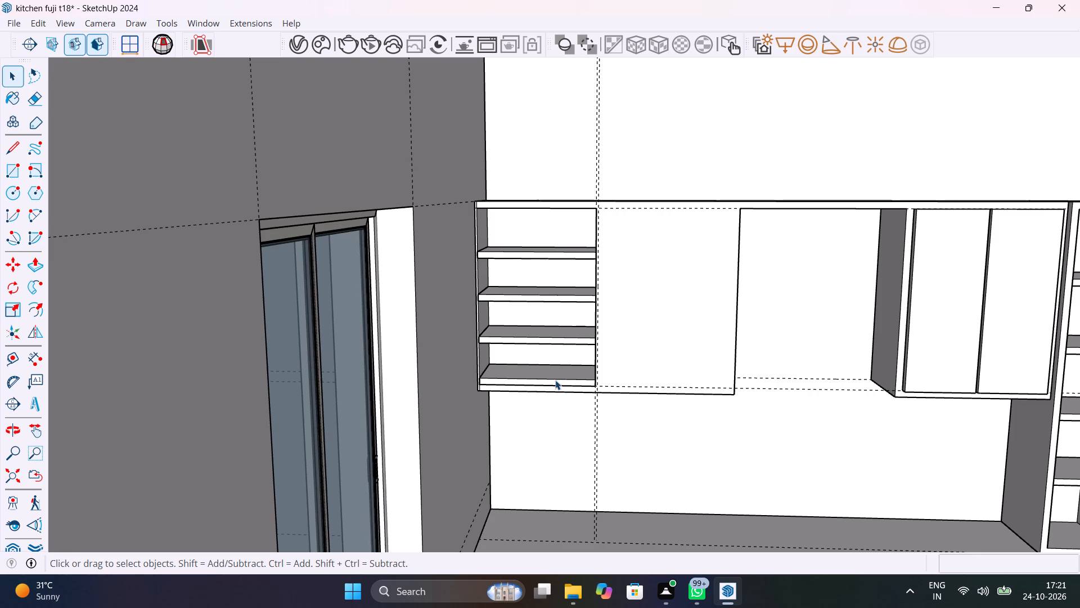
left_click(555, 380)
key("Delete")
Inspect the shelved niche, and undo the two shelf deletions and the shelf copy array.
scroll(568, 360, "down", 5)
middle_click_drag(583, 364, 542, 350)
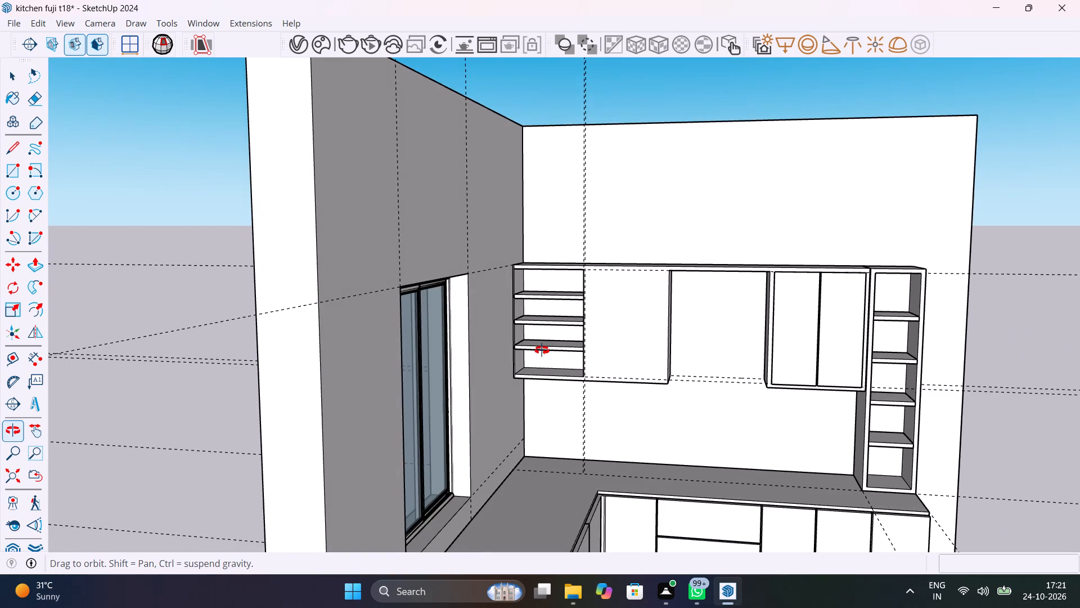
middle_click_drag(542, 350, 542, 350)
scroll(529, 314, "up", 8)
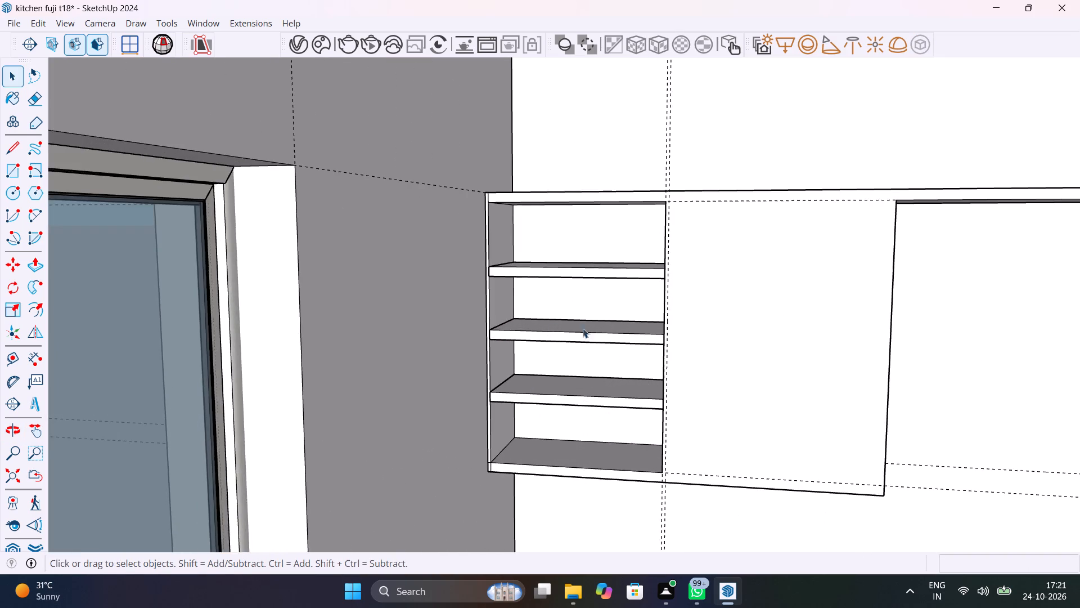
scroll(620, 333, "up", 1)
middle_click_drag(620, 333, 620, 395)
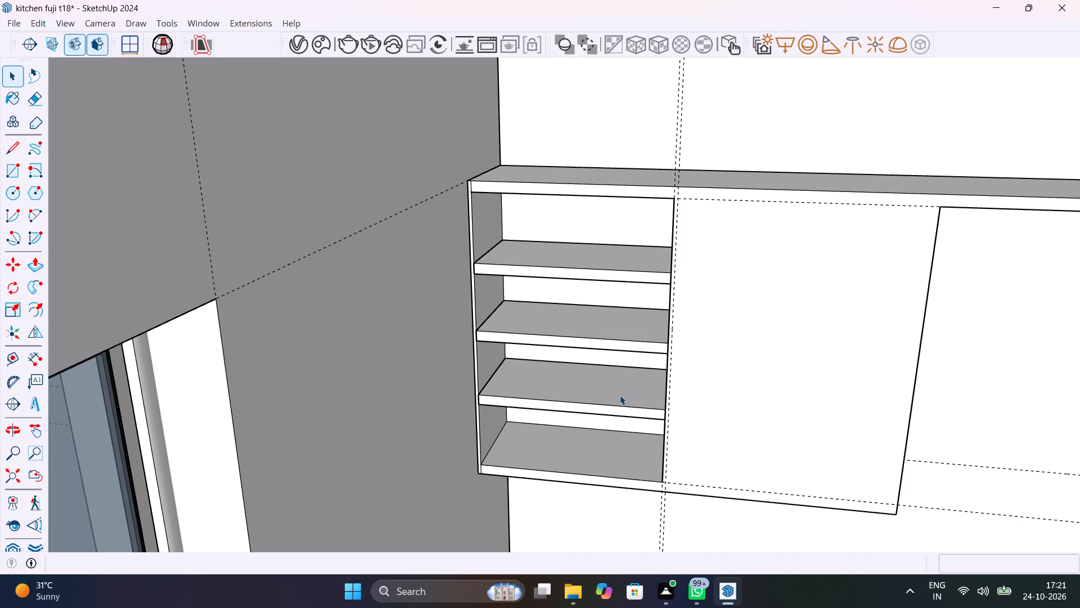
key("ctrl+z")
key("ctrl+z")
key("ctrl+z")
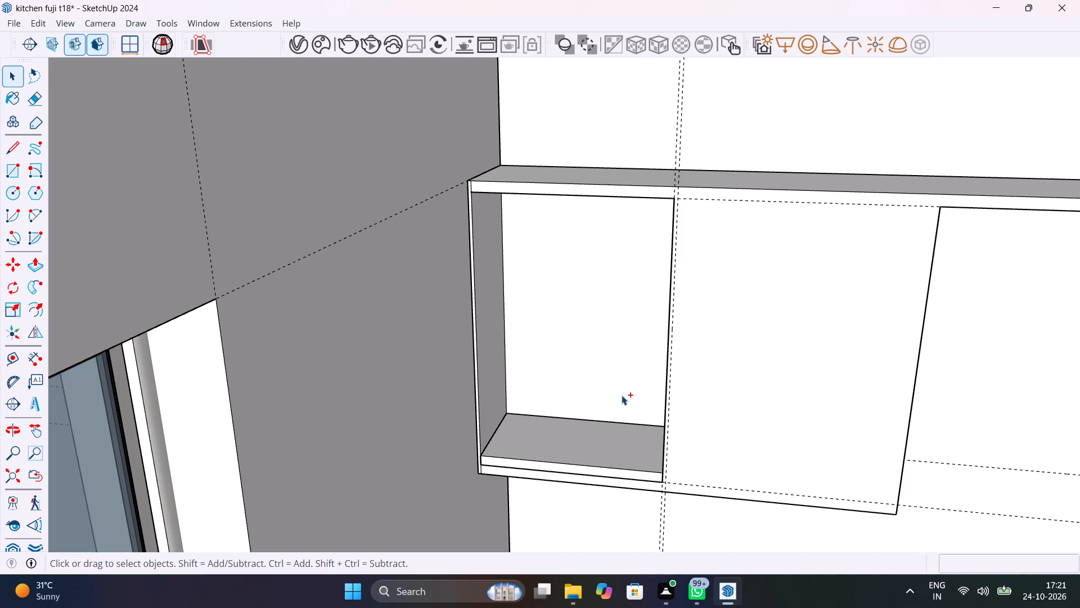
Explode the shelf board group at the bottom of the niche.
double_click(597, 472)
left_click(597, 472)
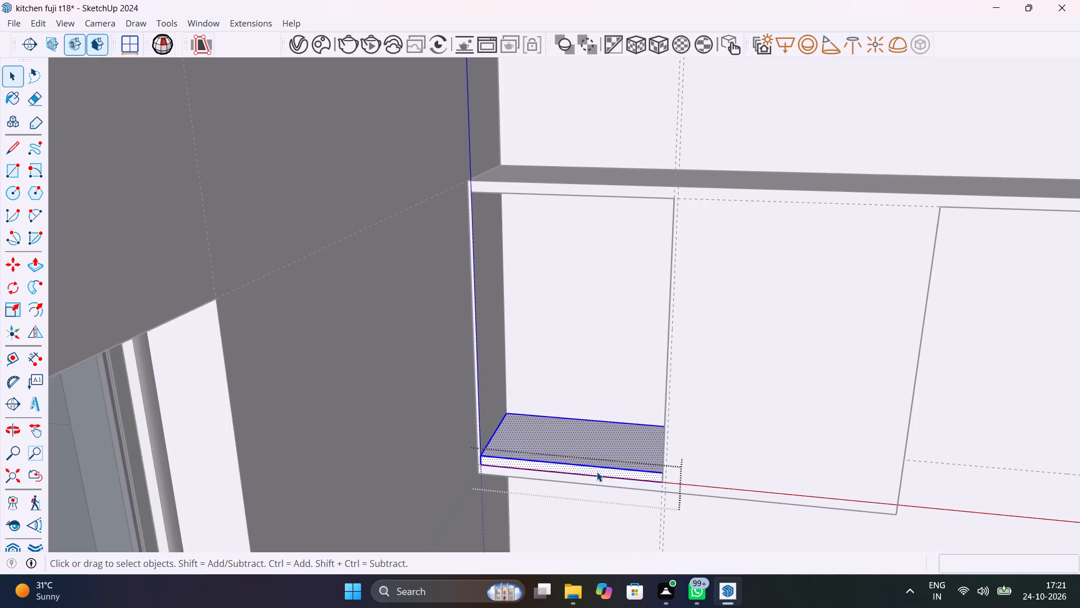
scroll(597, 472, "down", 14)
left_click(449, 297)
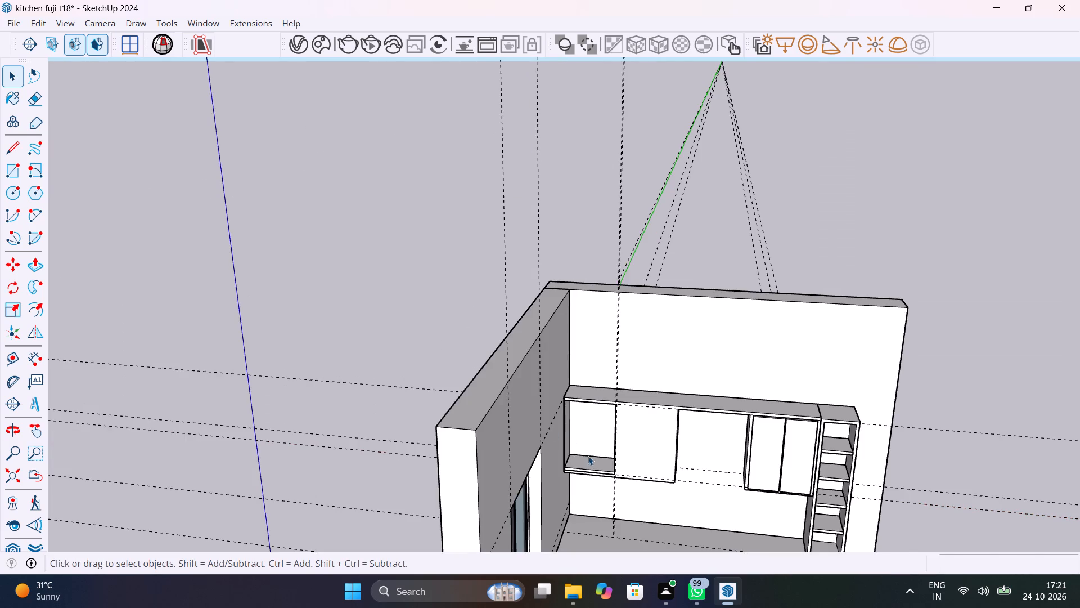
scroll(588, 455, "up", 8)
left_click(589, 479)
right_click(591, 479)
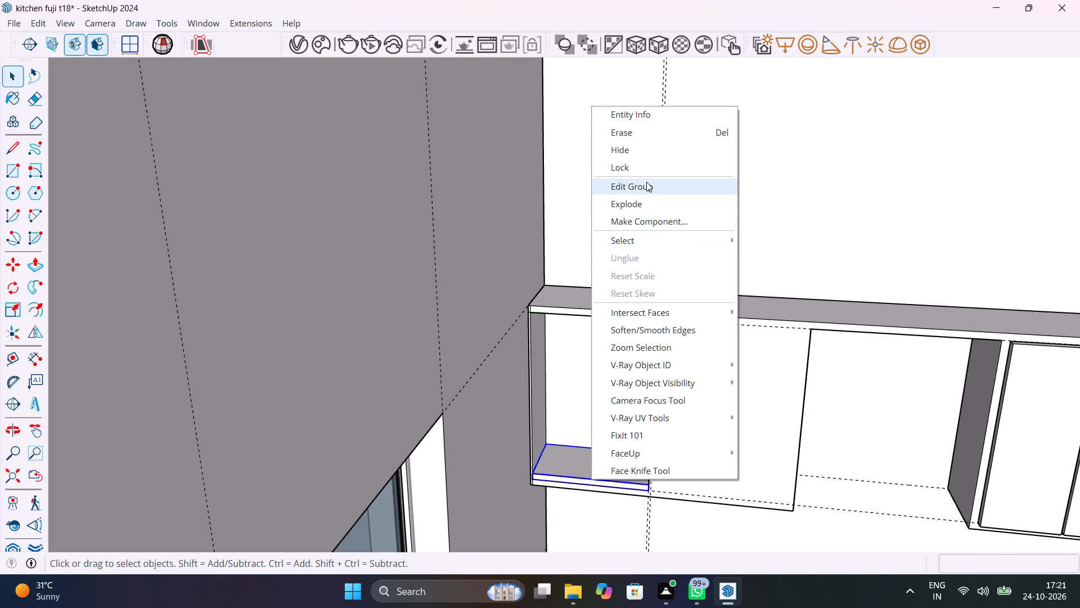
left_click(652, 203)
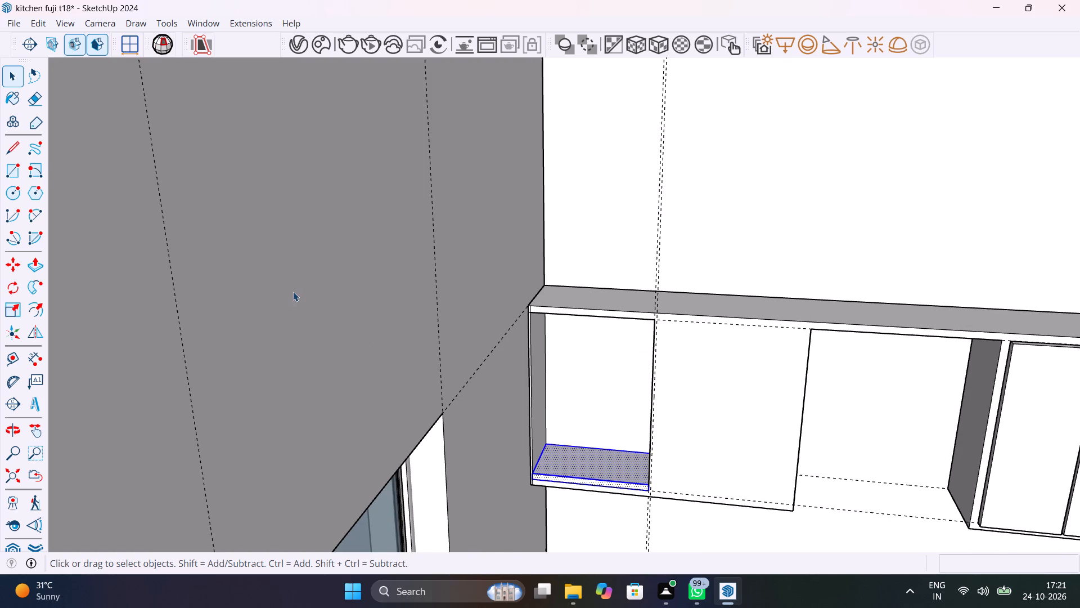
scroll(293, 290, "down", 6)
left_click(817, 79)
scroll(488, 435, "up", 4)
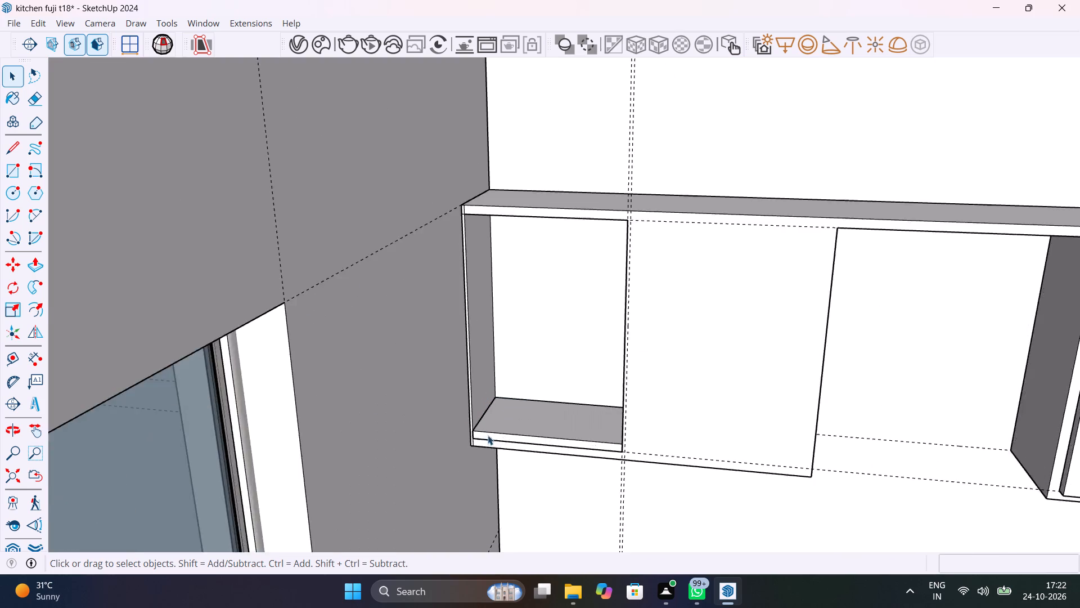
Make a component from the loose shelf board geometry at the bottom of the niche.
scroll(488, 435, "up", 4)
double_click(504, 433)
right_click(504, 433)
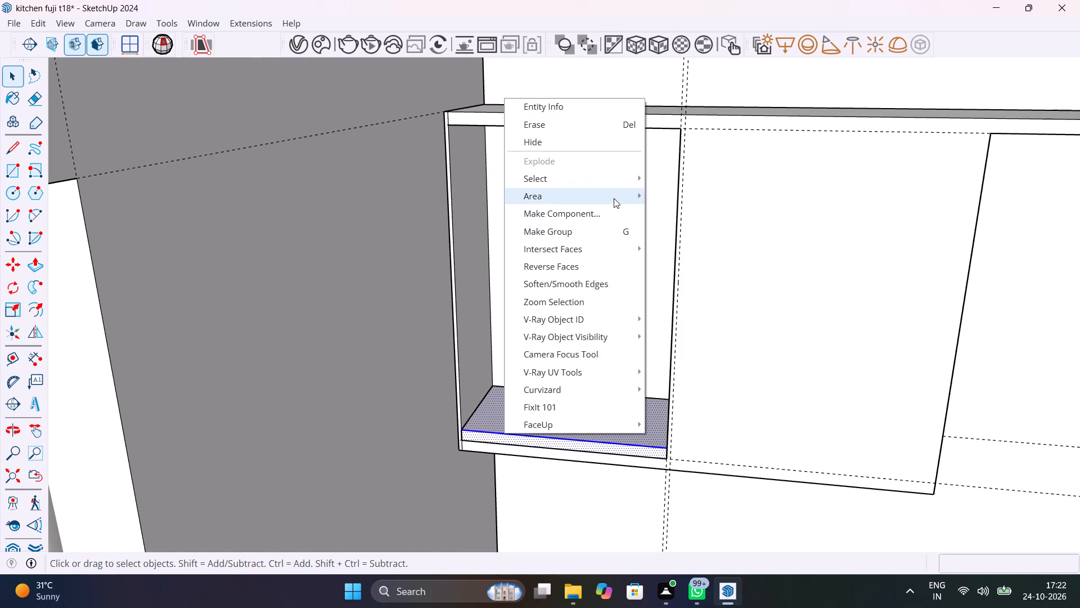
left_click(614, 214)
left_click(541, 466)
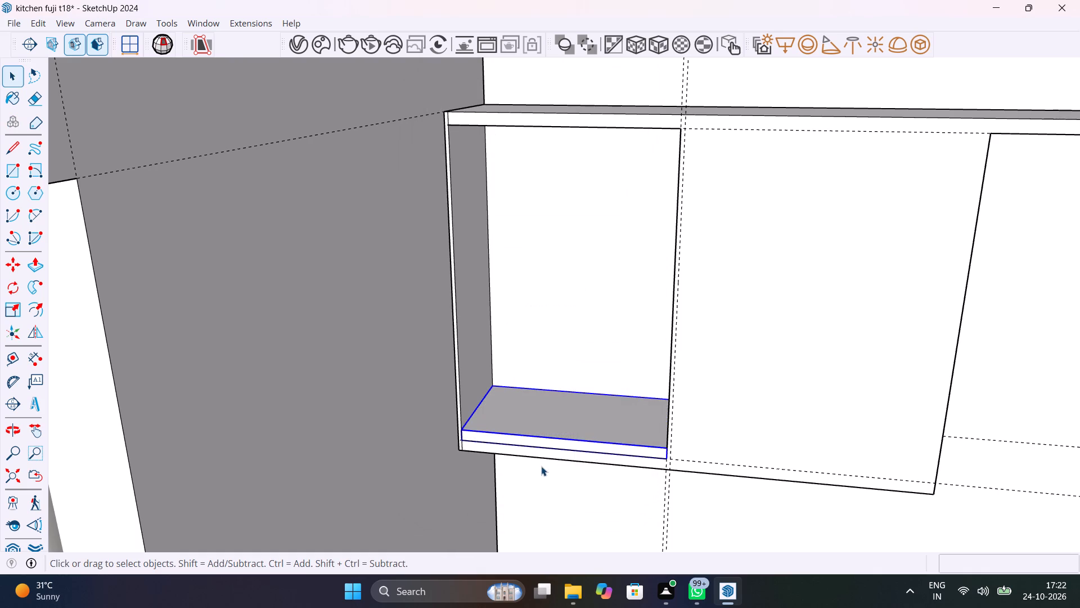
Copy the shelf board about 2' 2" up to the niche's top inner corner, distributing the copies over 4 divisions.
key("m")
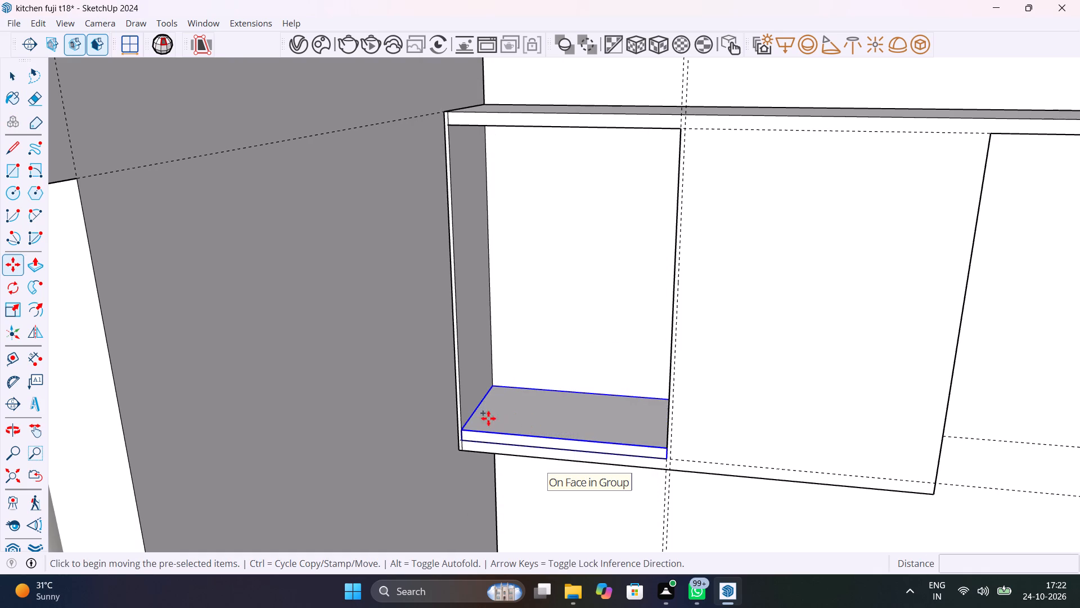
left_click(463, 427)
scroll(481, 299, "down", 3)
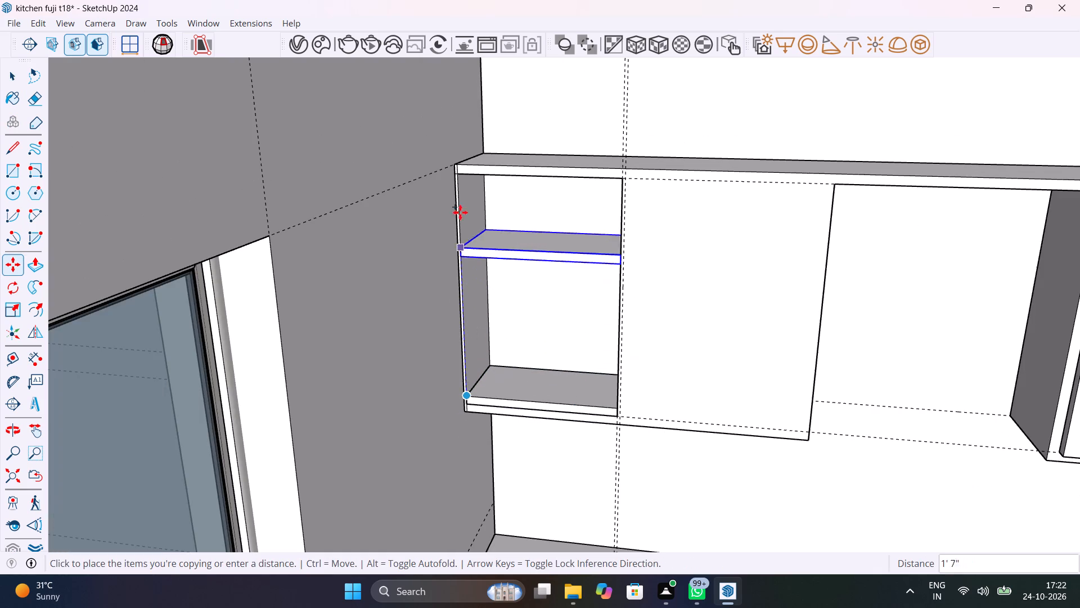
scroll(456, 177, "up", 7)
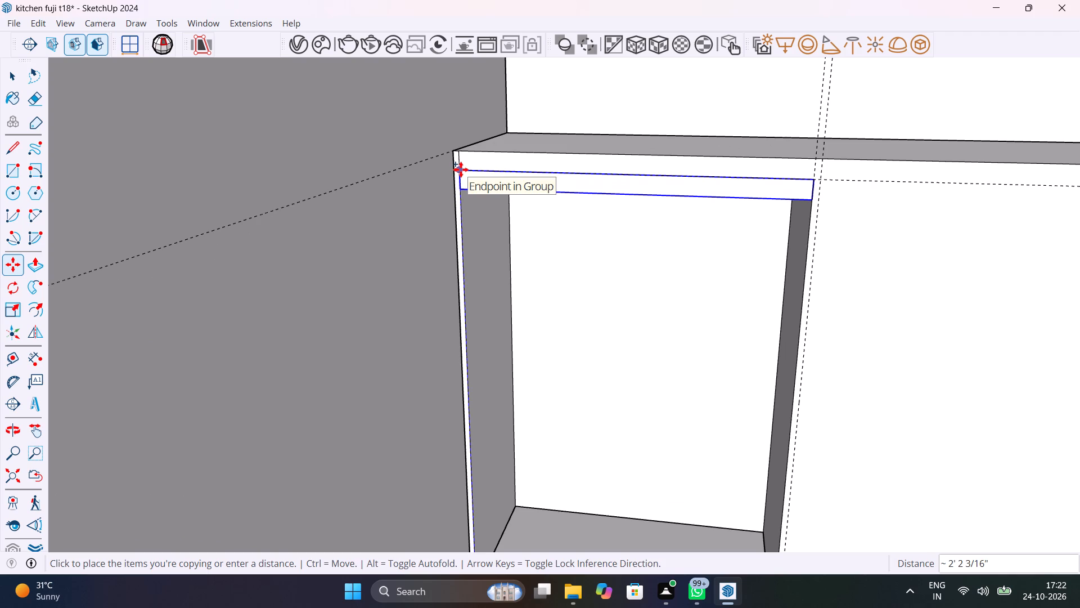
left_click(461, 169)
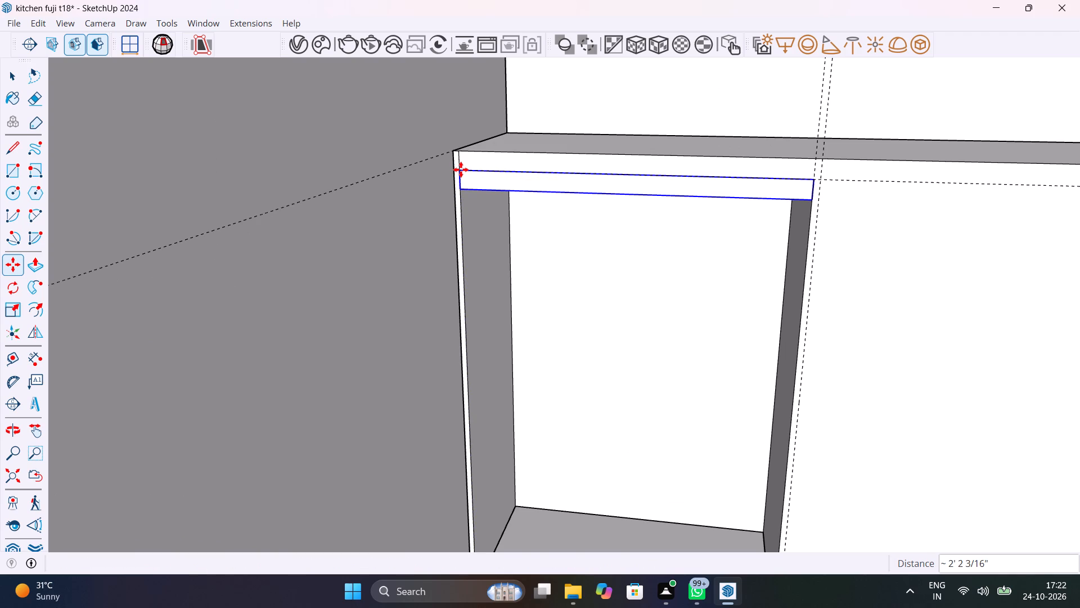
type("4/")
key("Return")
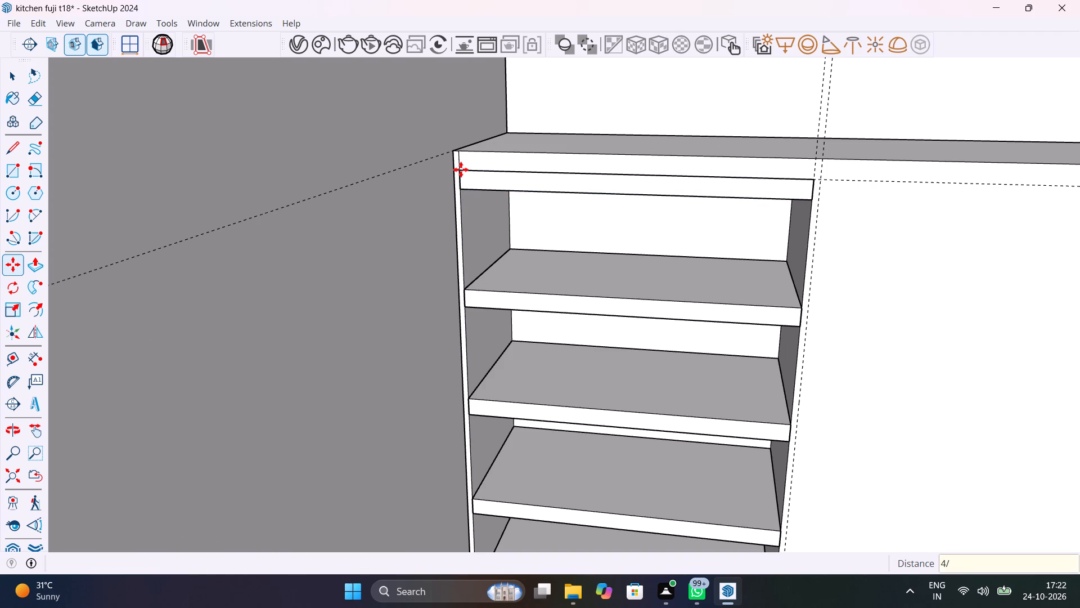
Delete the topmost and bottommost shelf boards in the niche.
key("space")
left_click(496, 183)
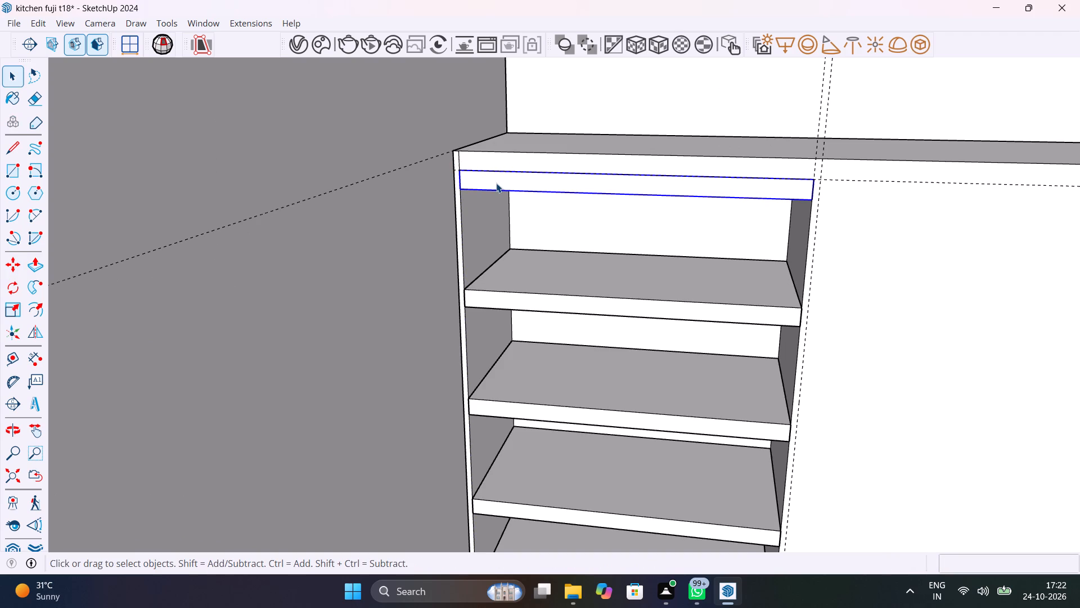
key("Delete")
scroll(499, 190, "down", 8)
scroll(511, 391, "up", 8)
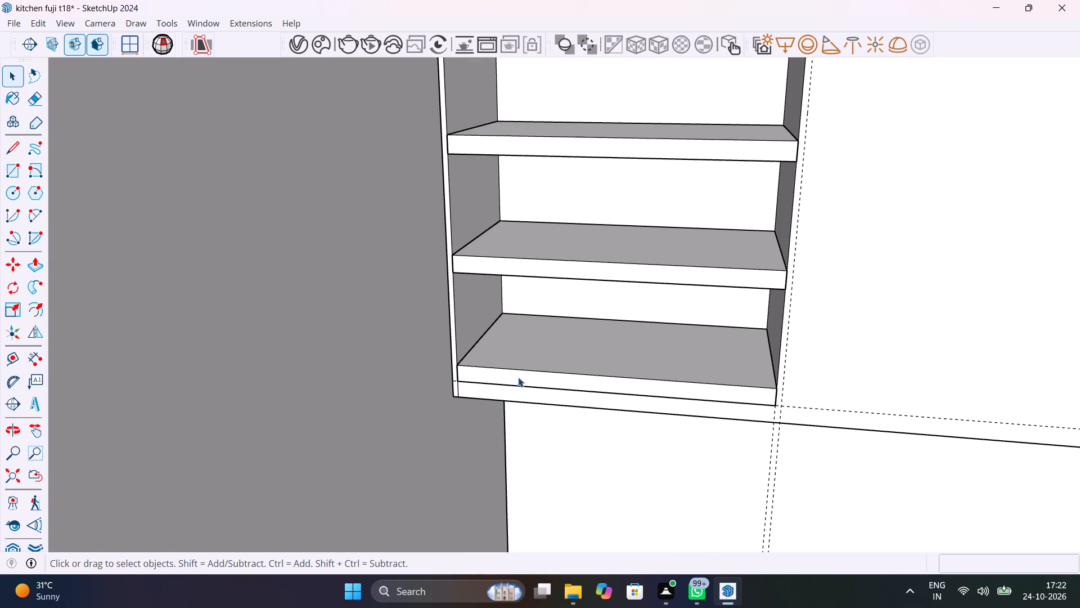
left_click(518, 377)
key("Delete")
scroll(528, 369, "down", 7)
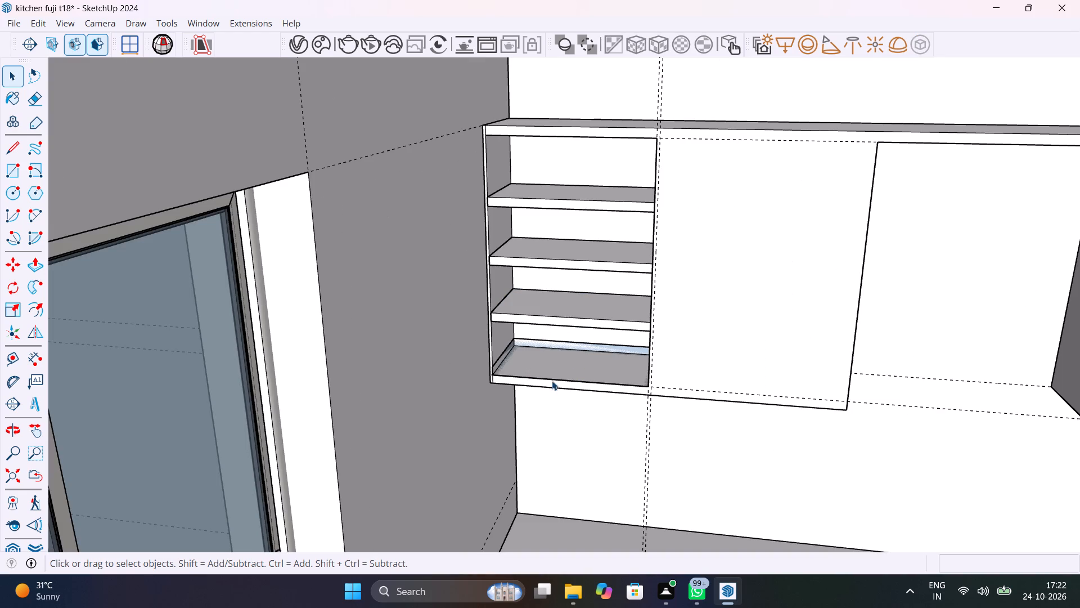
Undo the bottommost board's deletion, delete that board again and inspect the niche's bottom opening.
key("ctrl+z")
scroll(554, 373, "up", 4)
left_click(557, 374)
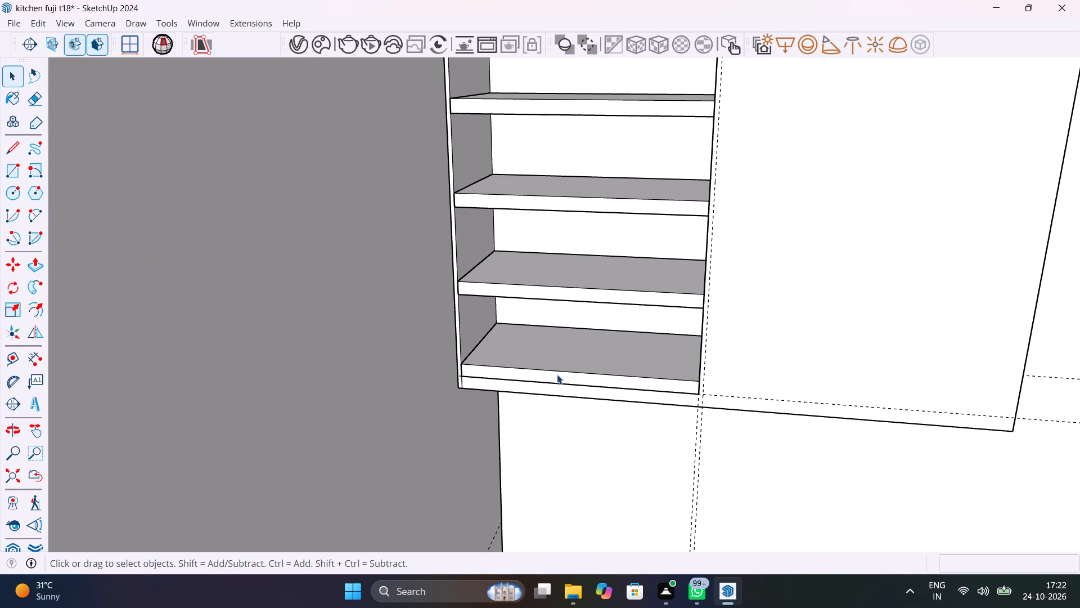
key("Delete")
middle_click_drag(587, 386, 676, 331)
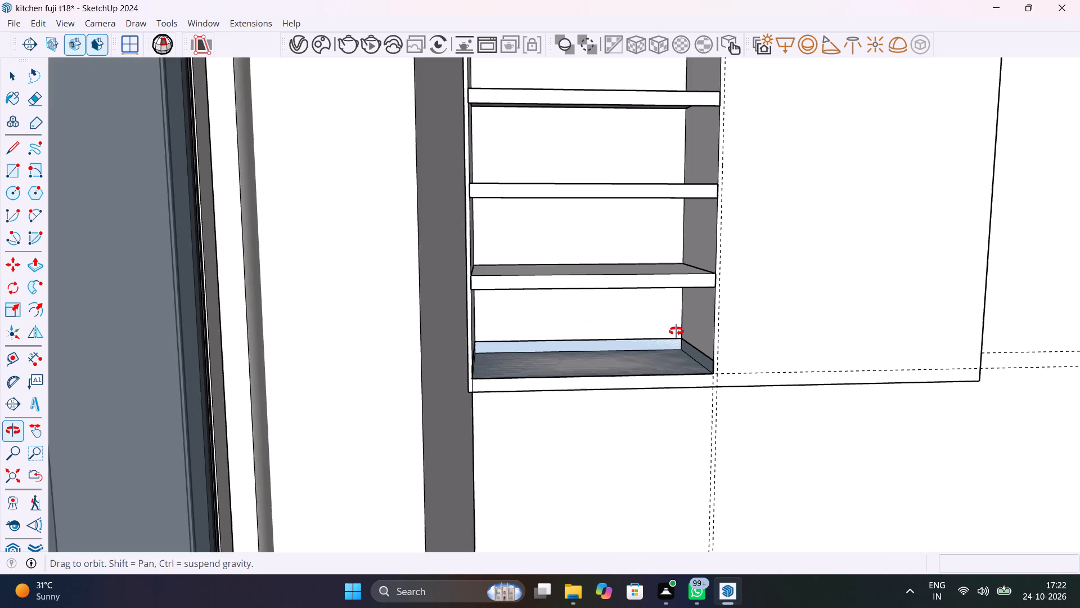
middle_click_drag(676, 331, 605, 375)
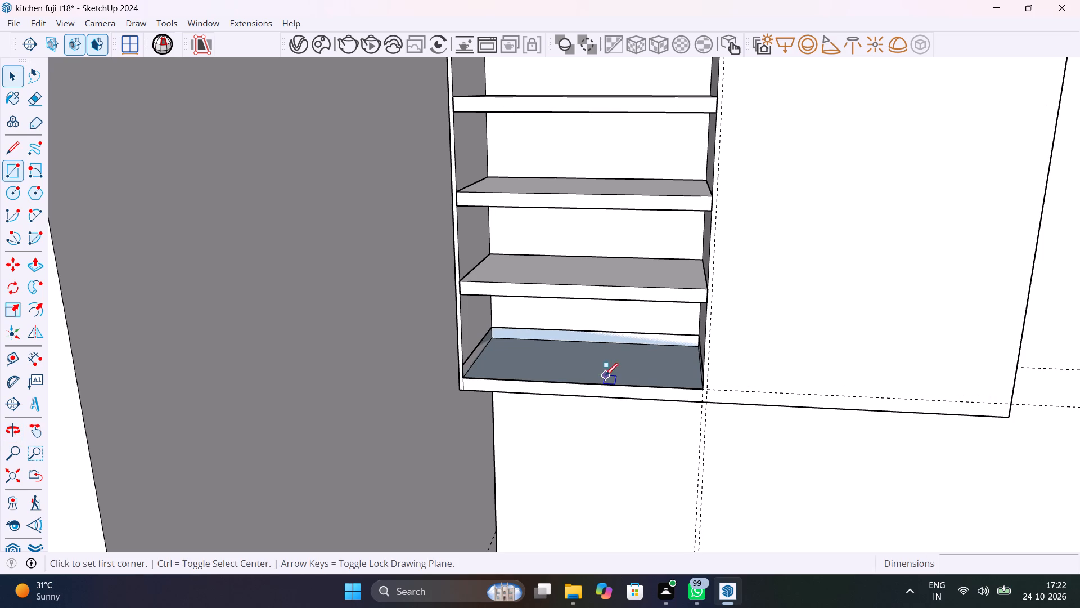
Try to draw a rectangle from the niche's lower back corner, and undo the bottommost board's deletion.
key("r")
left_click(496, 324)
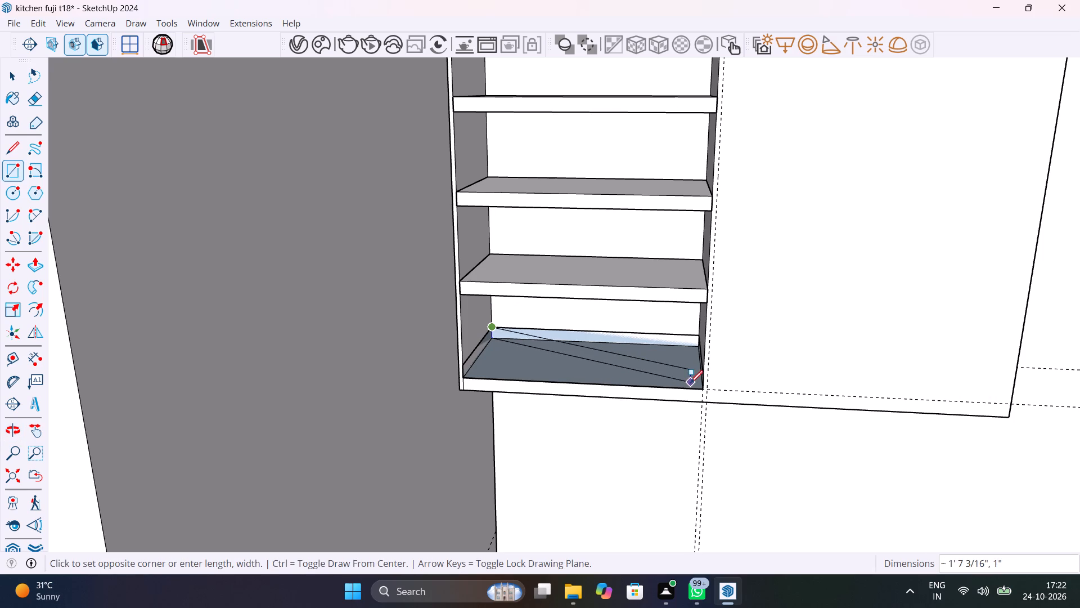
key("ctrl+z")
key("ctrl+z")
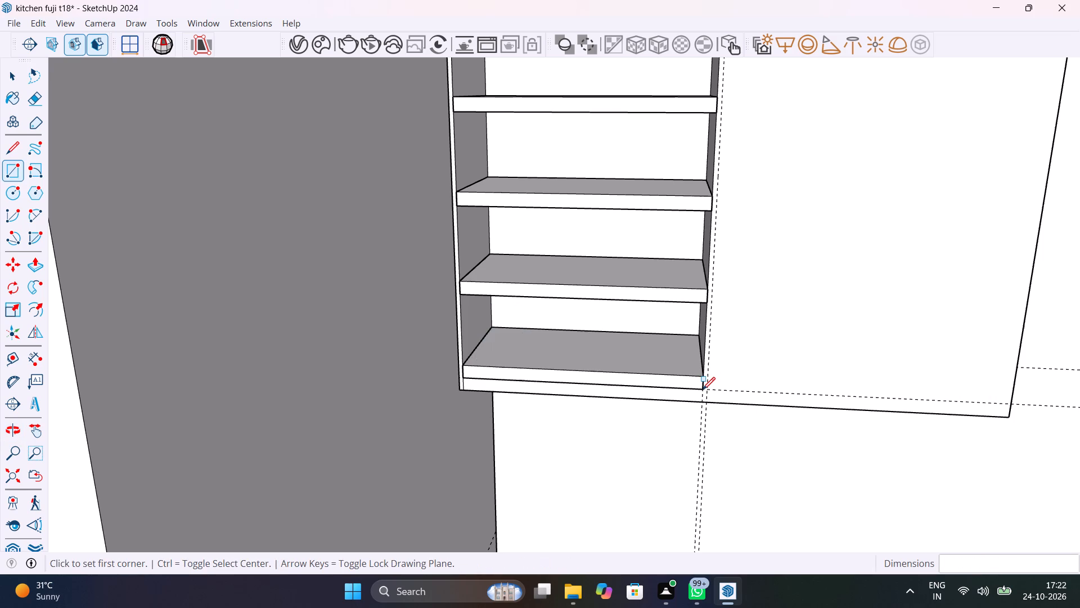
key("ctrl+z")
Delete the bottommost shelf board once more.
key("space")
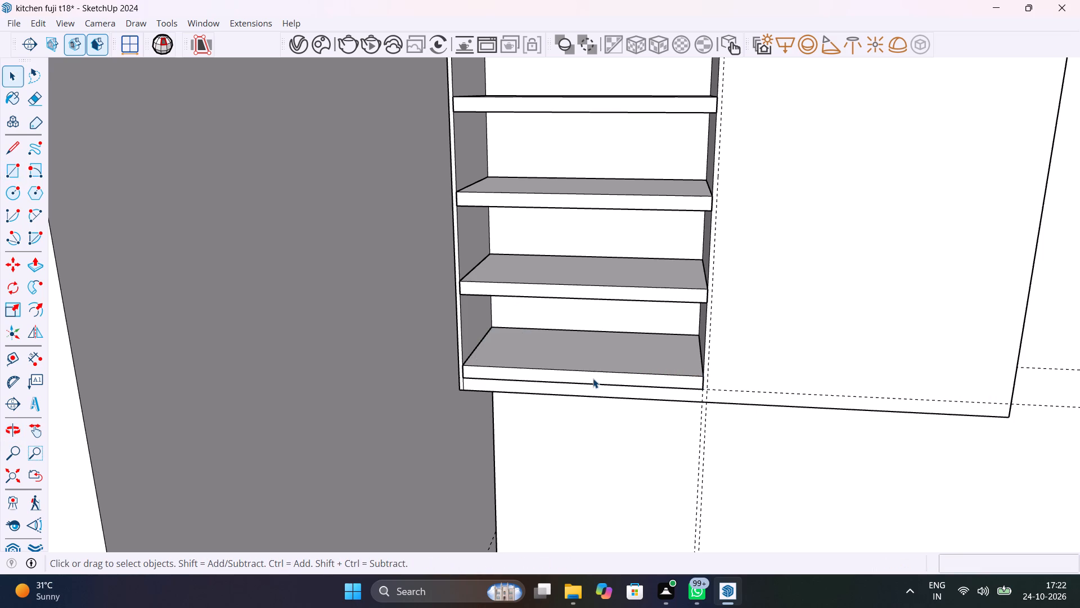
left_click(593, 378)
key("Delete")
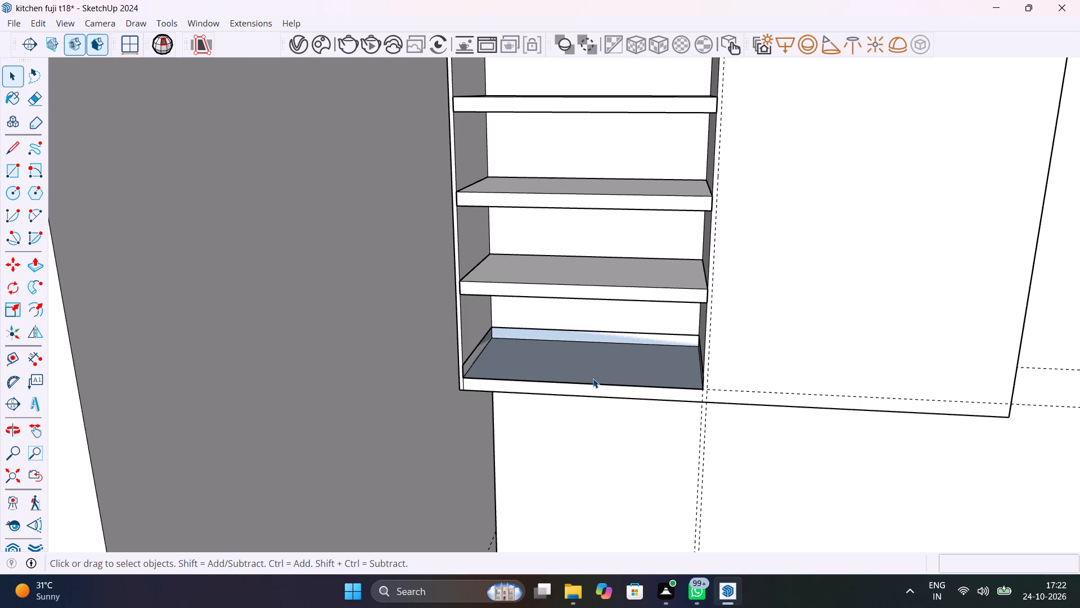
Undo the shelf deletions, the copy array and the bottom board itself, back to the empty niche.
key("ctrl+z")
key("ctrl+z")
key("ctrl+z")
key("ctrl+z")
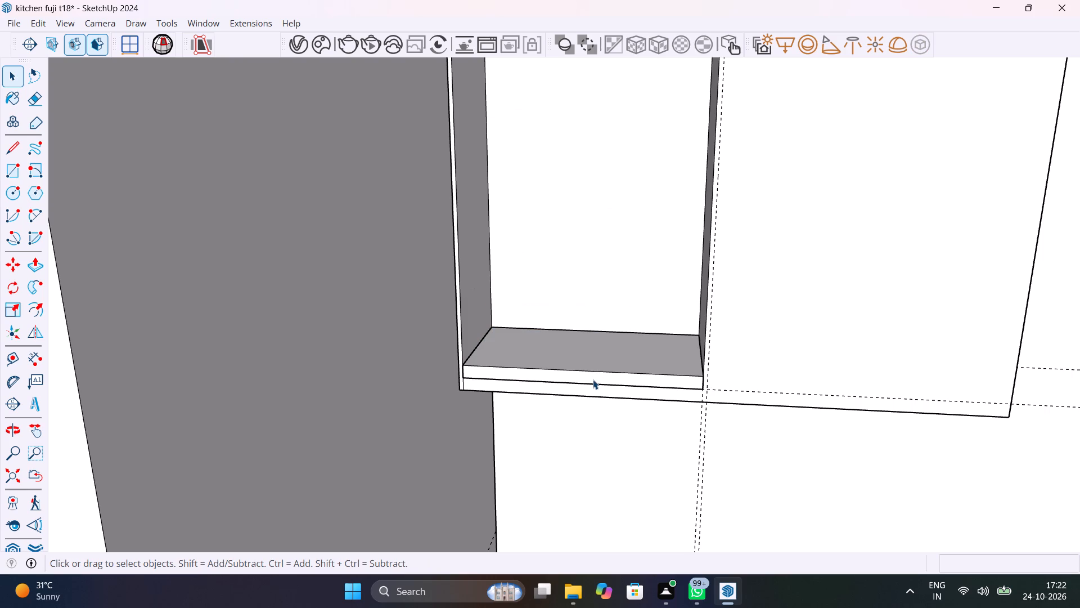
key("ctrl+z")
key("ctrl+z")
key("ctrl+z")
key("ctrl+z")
Delete the loose face lying on the empty niche's floor.
middle_click_drag(608, 408, 615, 525)
scroll(615, 525, "up", 1)
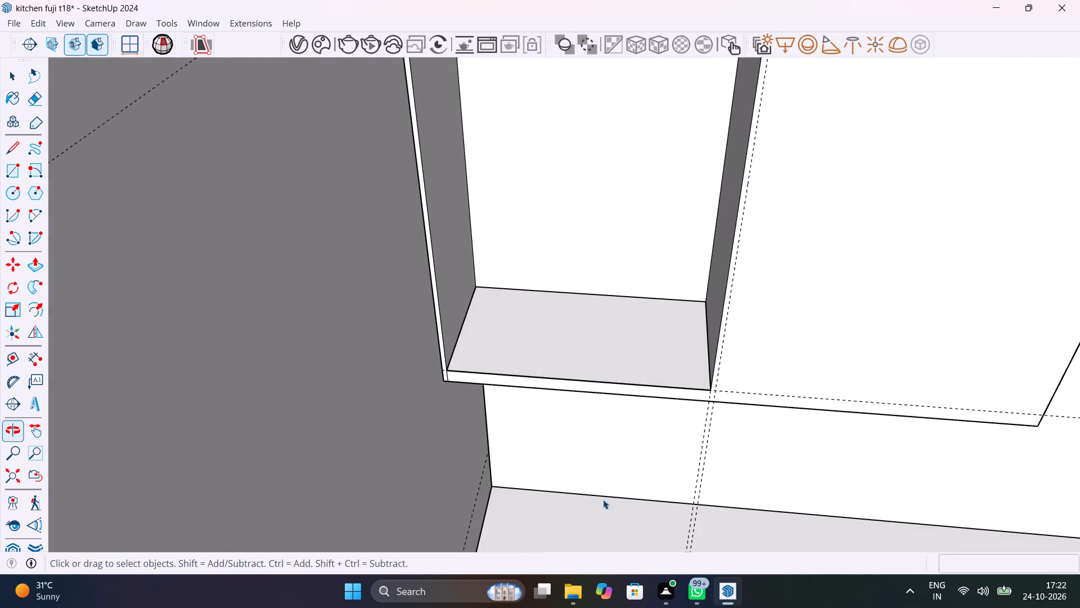
scroll(600, 467, "down", 7)
left_click(165, 198)
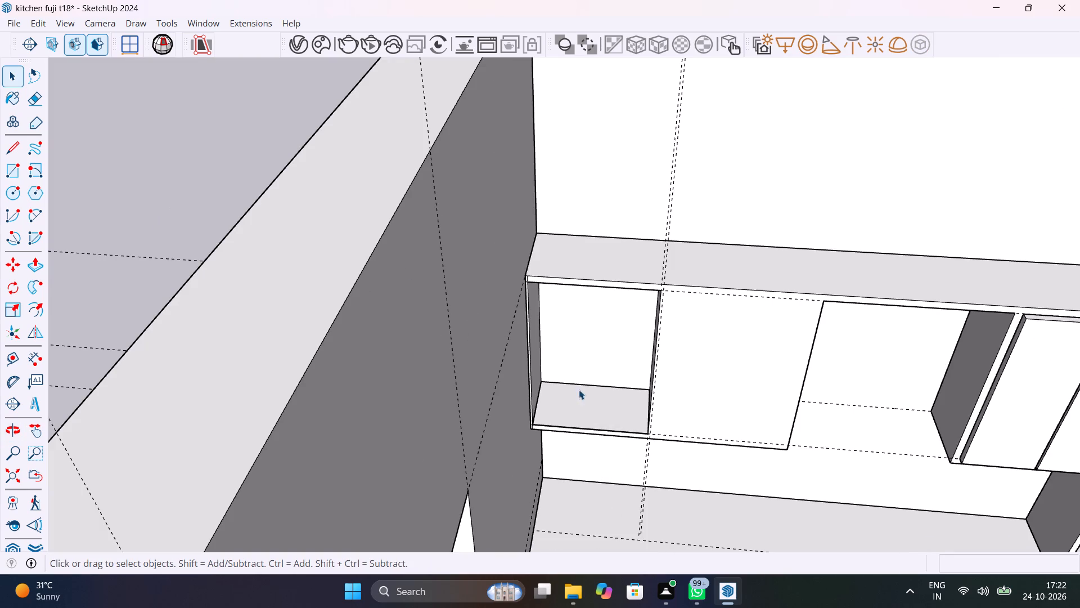
scroll(606, 401, "up", 9)
left_click(609, 445)
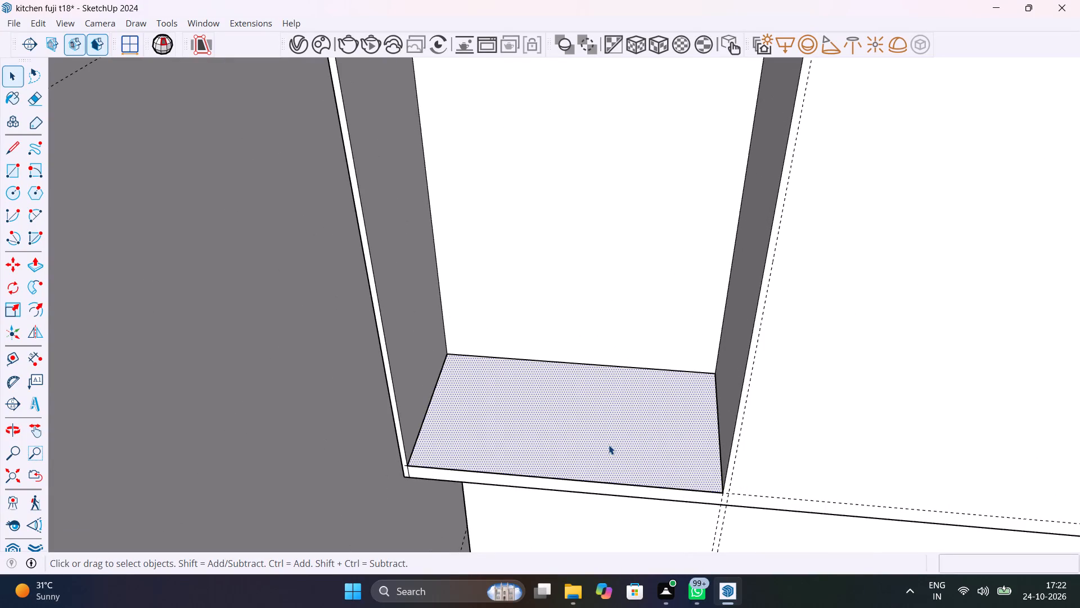
key("Delete")
Draw a 1' 6" by 10" rectangle on the niche's floor and push-pull it up 1" as a shelf board.
key("r")
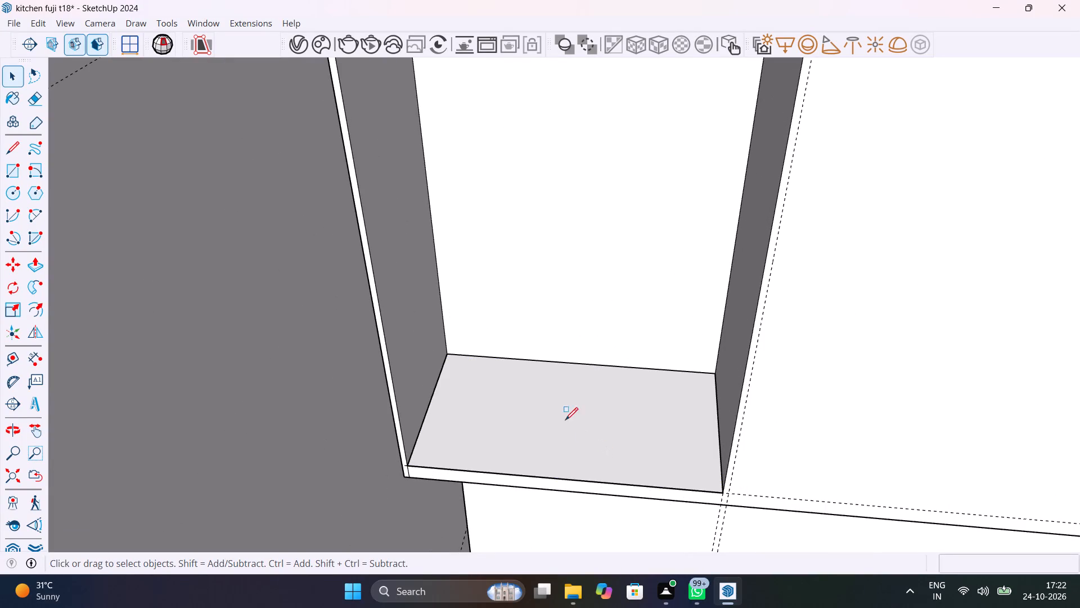
left_click(453, 352)
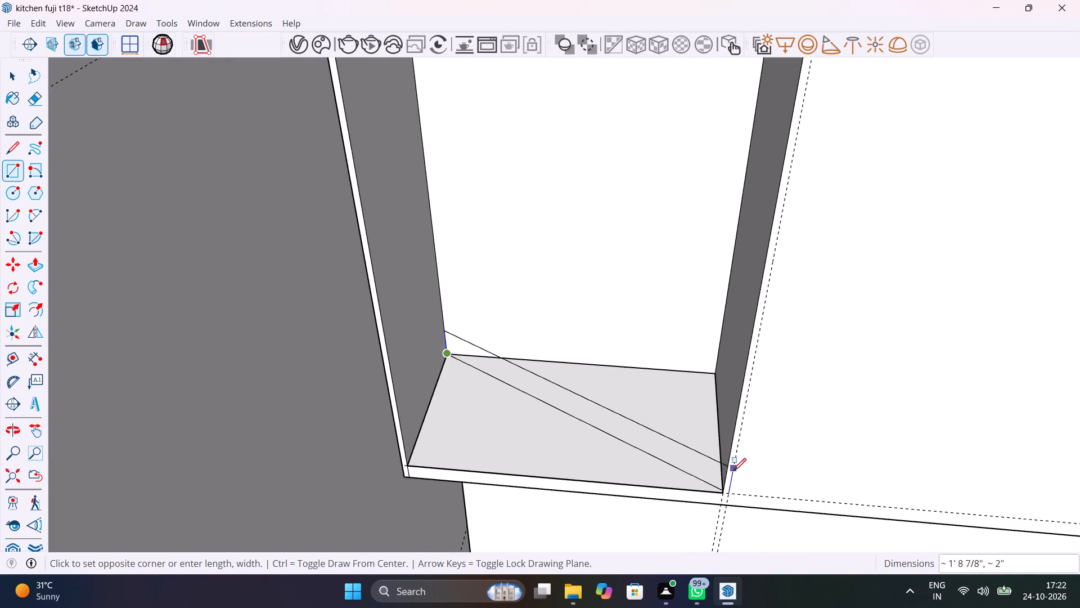
left_click(721, 486)
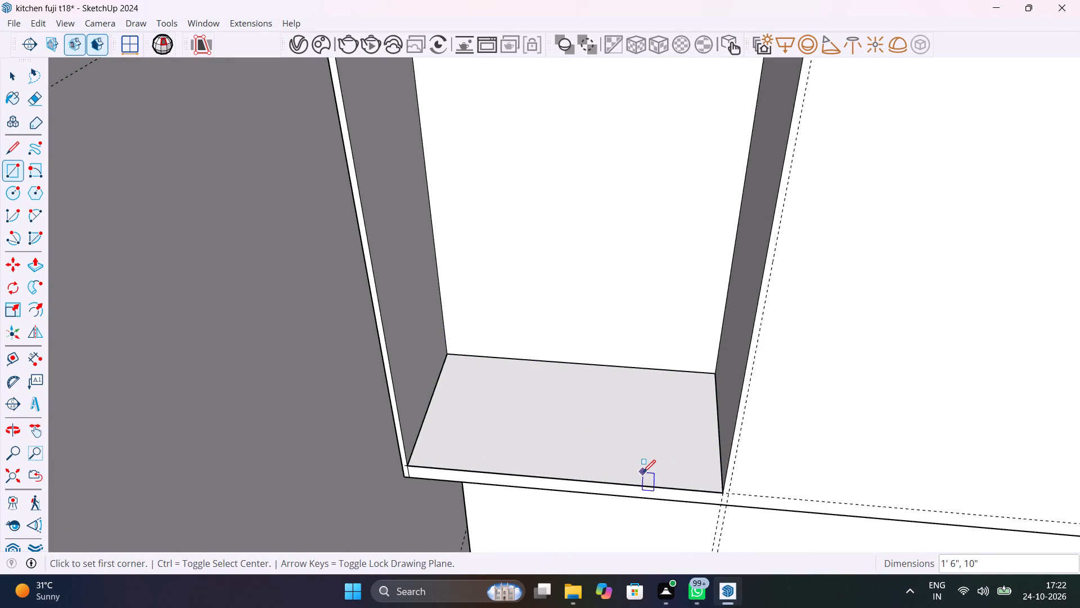
key("p")
left_click(637, 456)
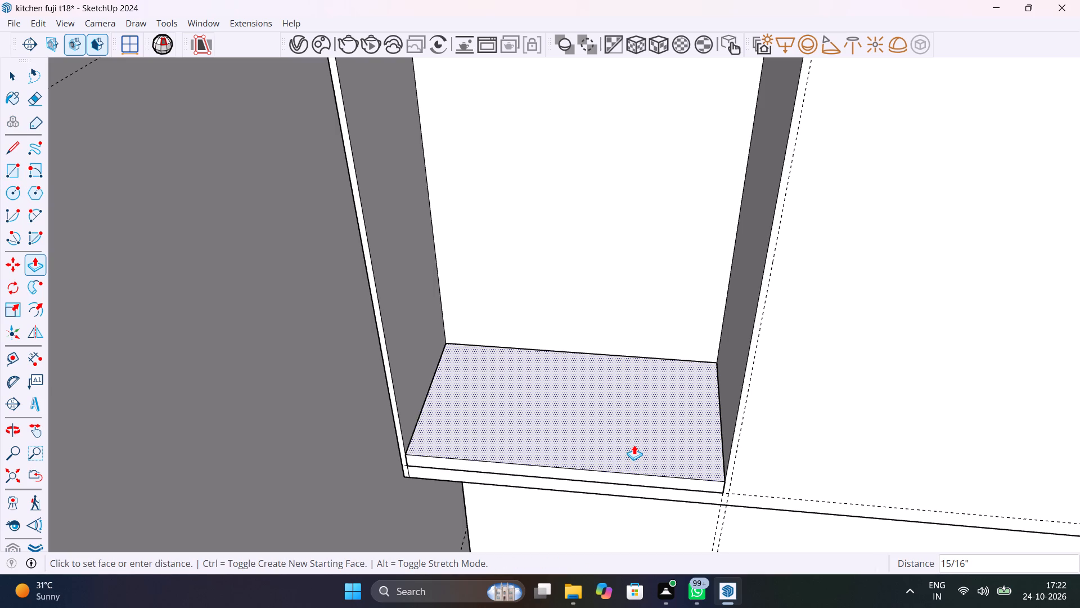
type("1\"")
key("Return")
Make a component from the whole new shelf board on the niche's floor.
key("space")
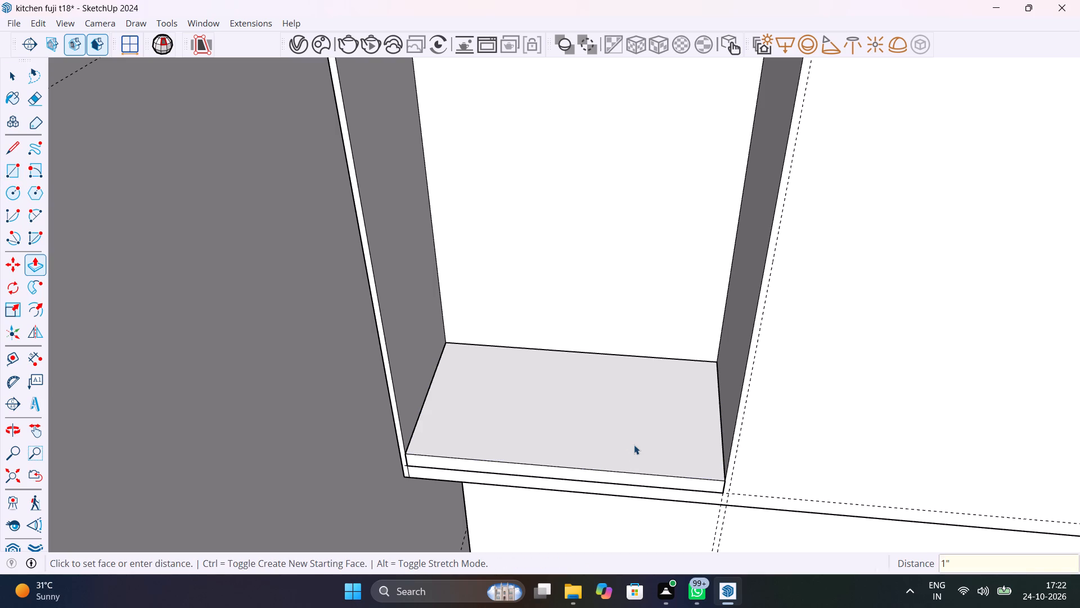
triple_click(645, 476)
left_click(645, 475)
right_click(645, 474)
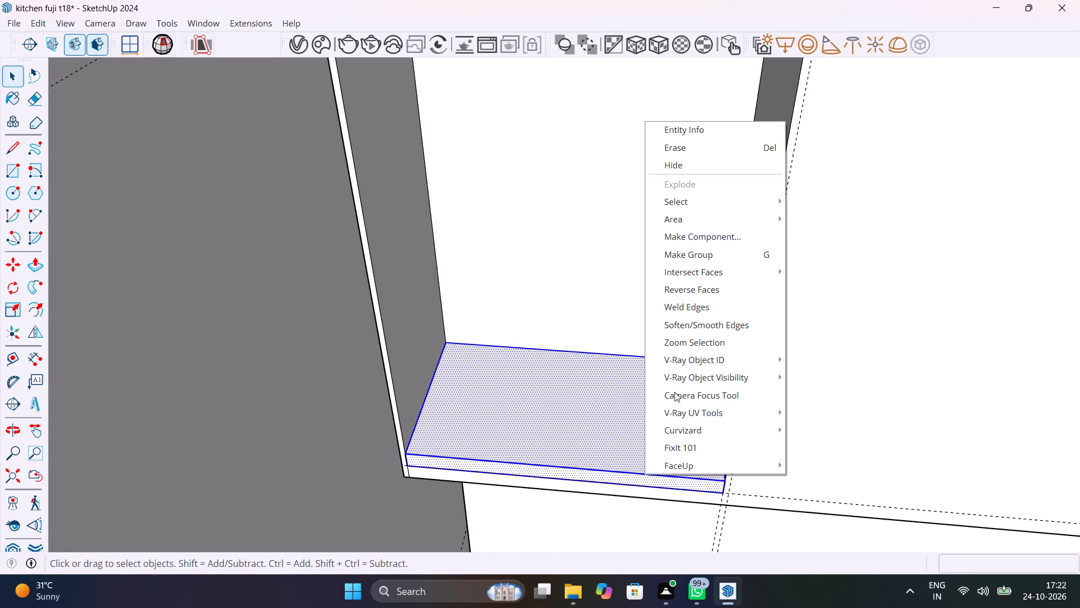
left_click(688, 235)
left_click(552, 467)
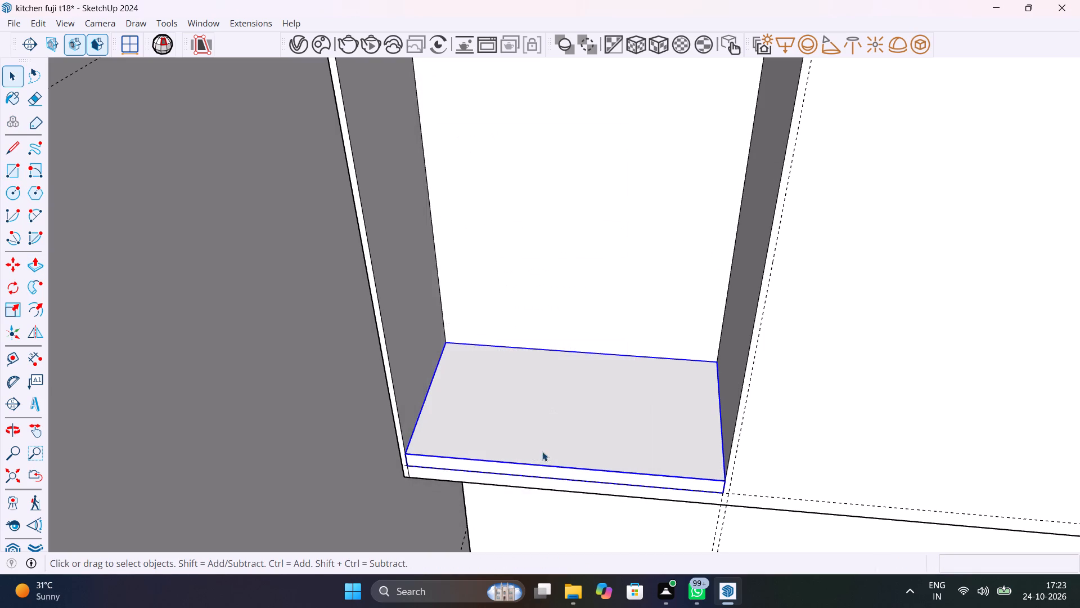
Copy the shelf board from the niche's floor up to its top and divide the distance into 4 equal spaces.
key("m")
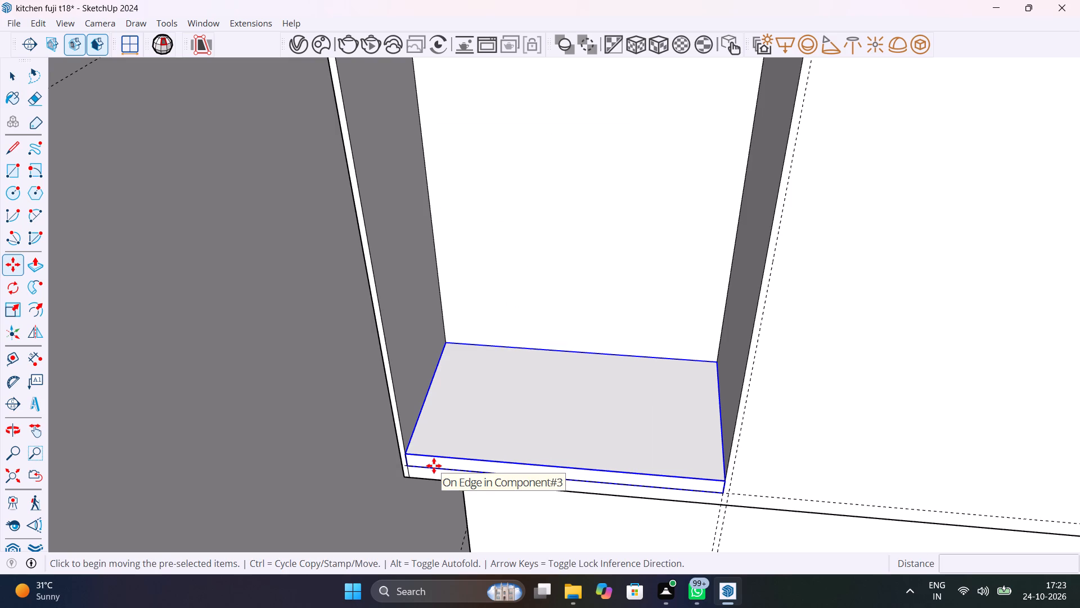
left_click(405, 453)
scroll(438, 382, "down", 2)
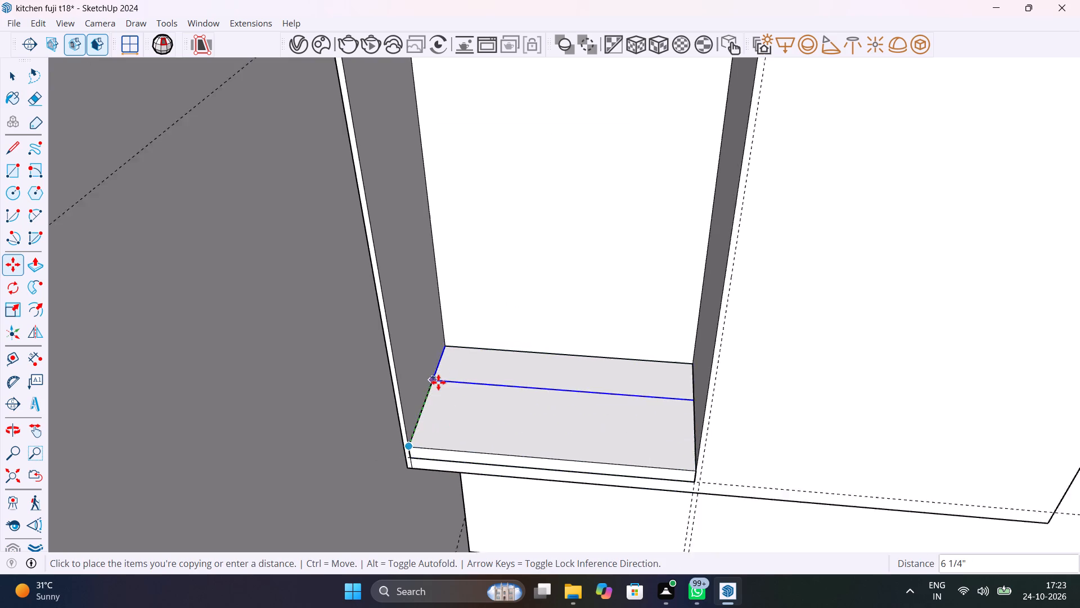
scroll(438, 382, "down", 11)
scroll(420, 312, "up", 8)
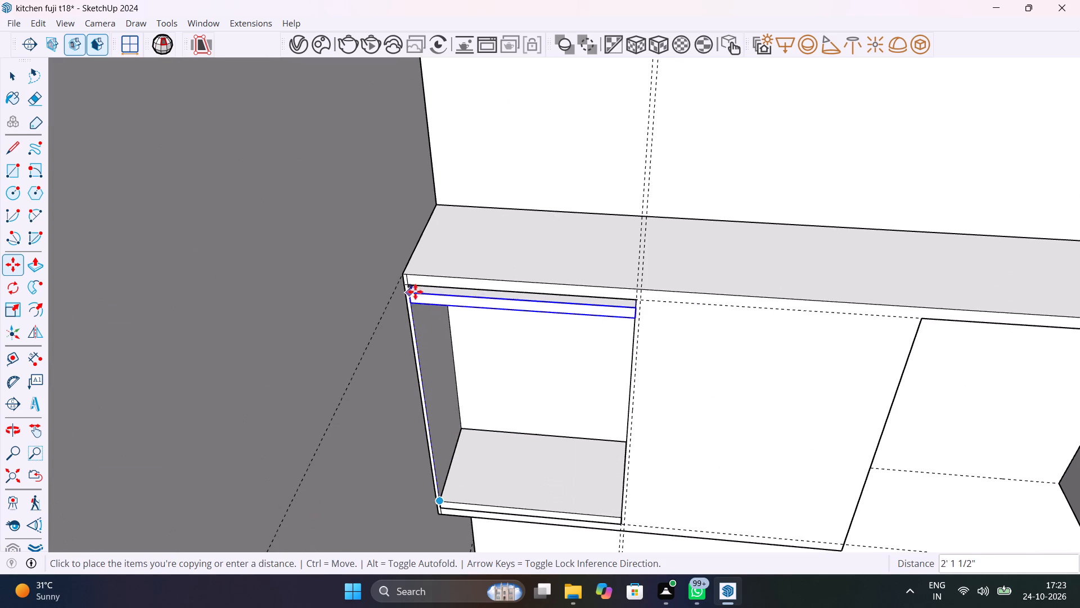
left_click(406, 286)
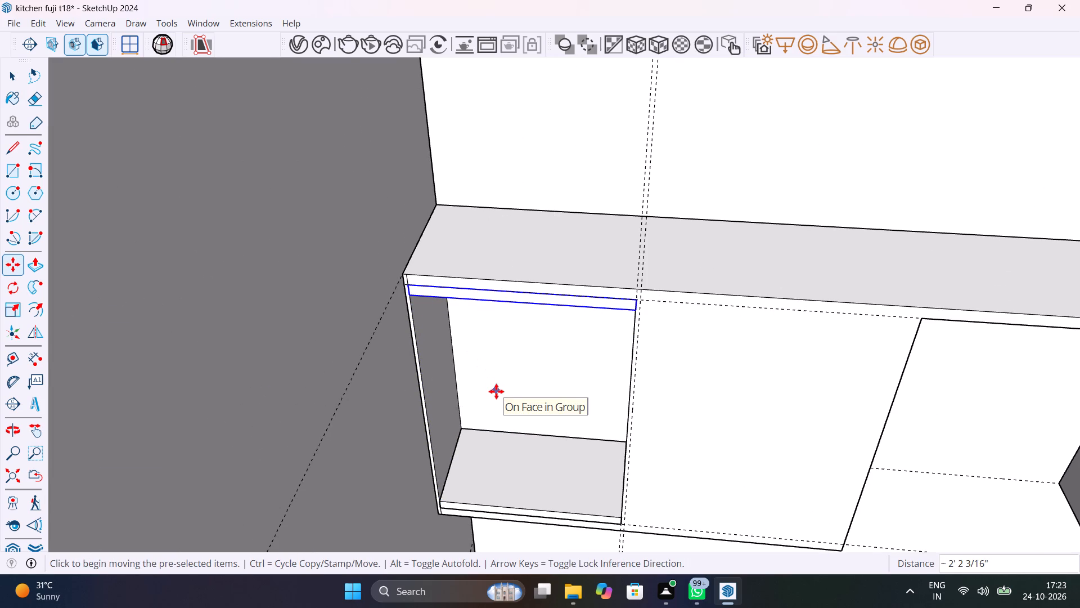
type("4/")
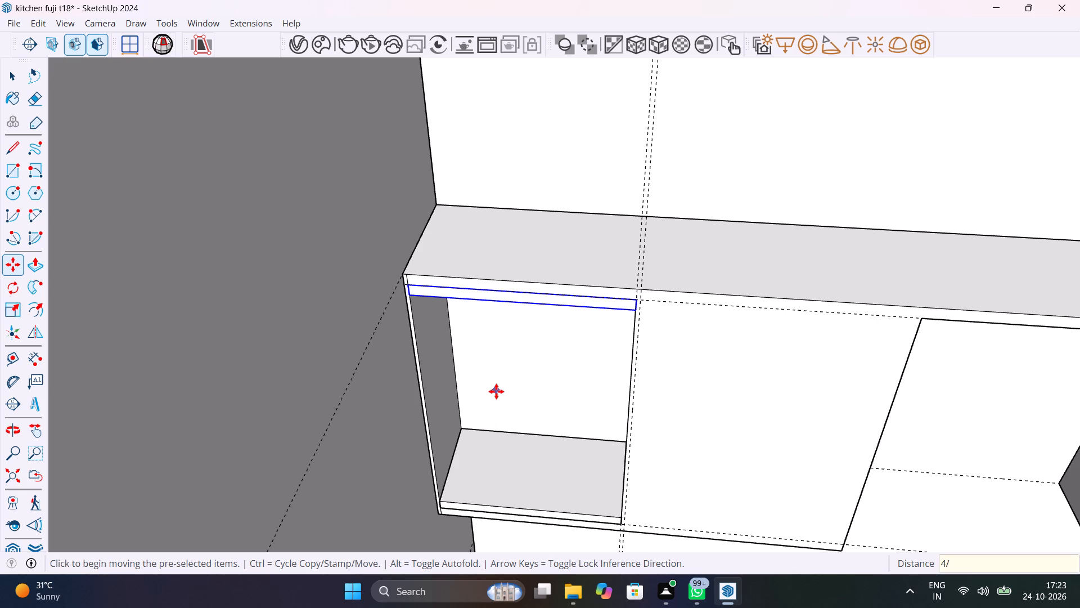
key("Return")
key("space")
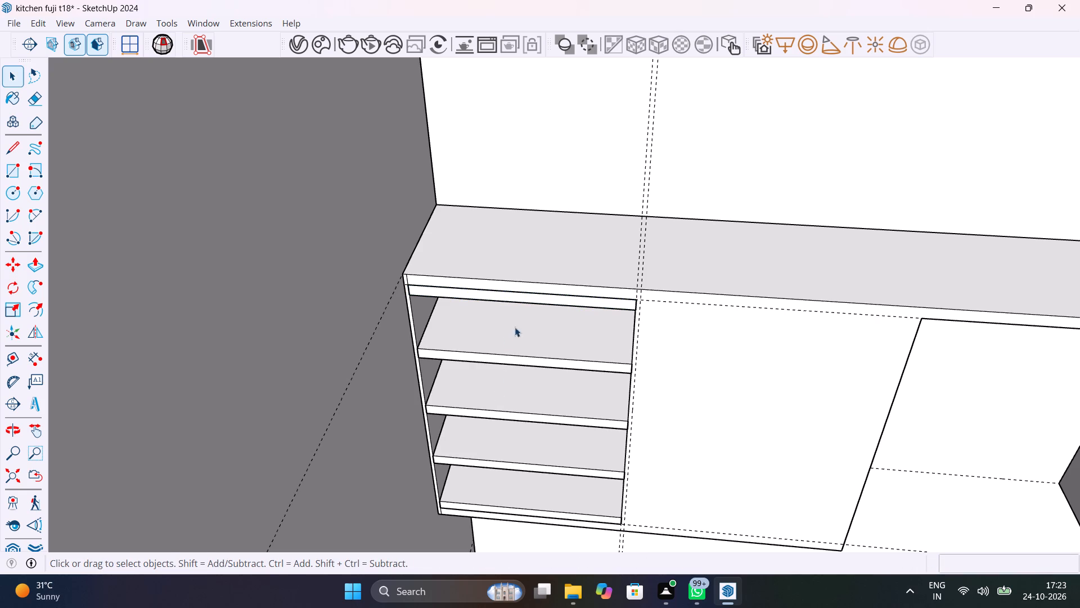
Delete the topmost and the bottommost shelf boards, keeping the three intermediate shelves in the niche.
left_click(569, 297)
key("Delete")
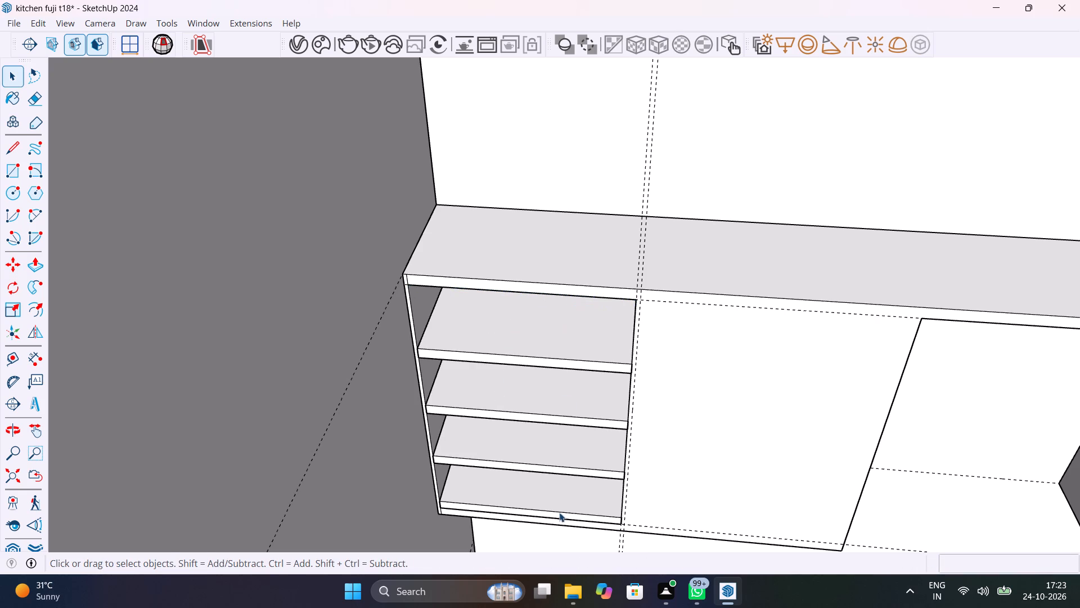
left_click(559, 511)
key("Delete")
Inside the shelf component, push the front face back 1" so the niche shelves are recessed, and leave the component.
scroll(588, 517, "down", 5)
middle_click_drag(604, 515, 604, 515)
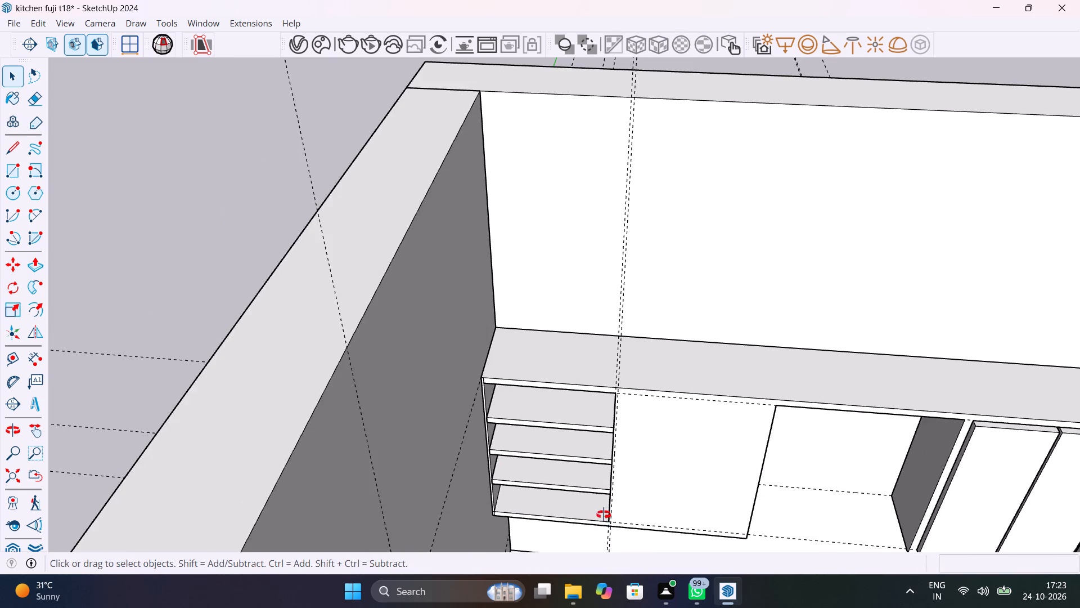
middle_click_drag(604, 515, 614, 368)
scroll(614, 369, "up", 1)
scroll(538, 406, "up", 2)
scroll(569, 412, "down", 5)
middle_click_drag(571, 399, 552, 332, "shift")
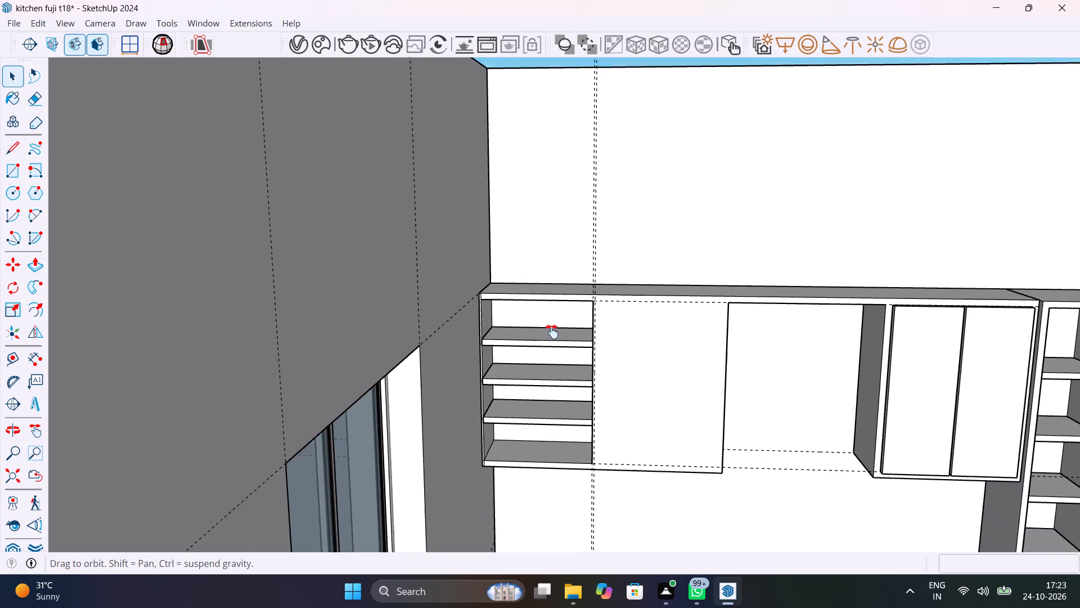
middle_click_drag(552, 332, 539, 365, "shift")
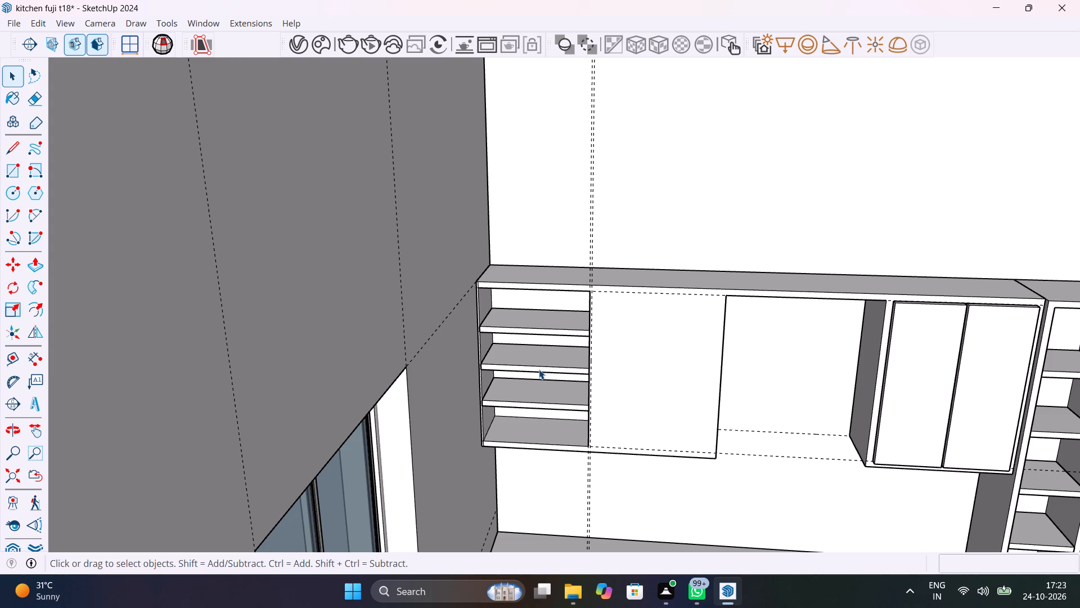
scroll(521, 379, "up", 4)
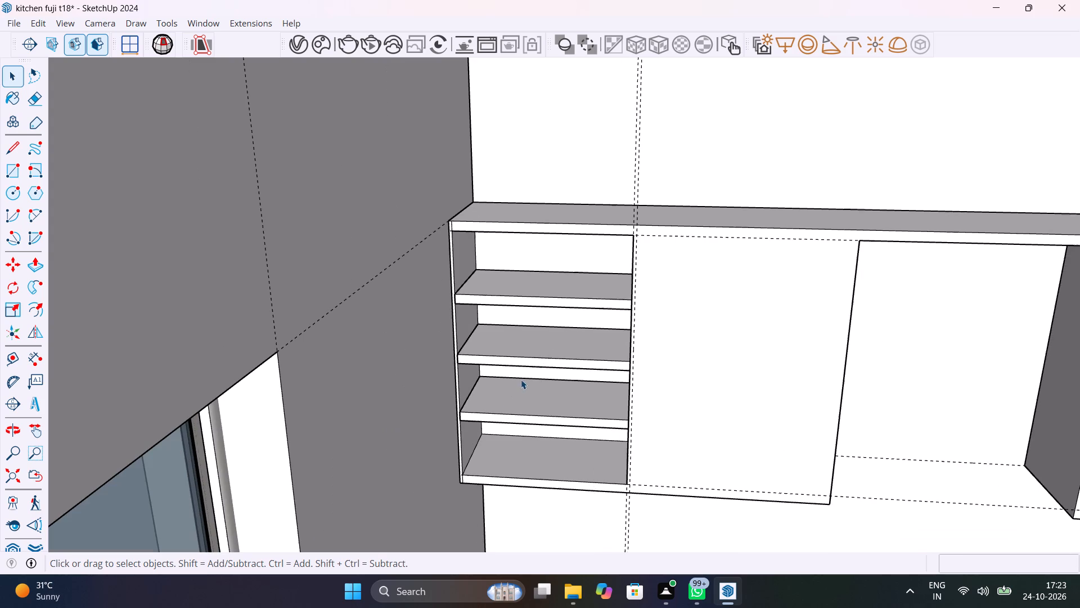
scroll(517, 418, "up", 3)
left_click(517, 418)
double_click(517, 417)
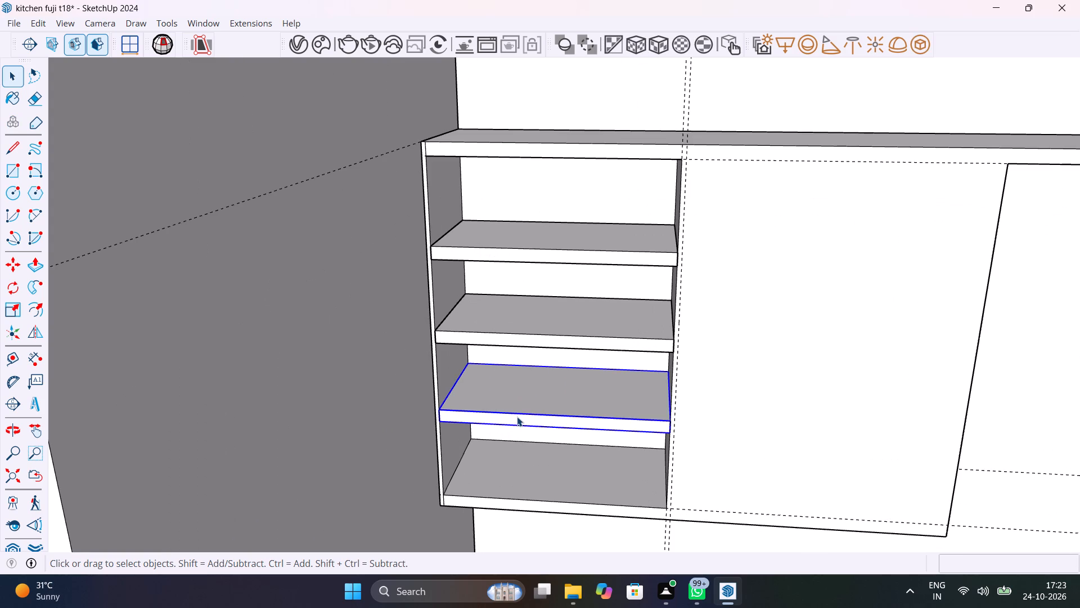
left_click(517, 420)
scroll(517, 420, "up", 5)
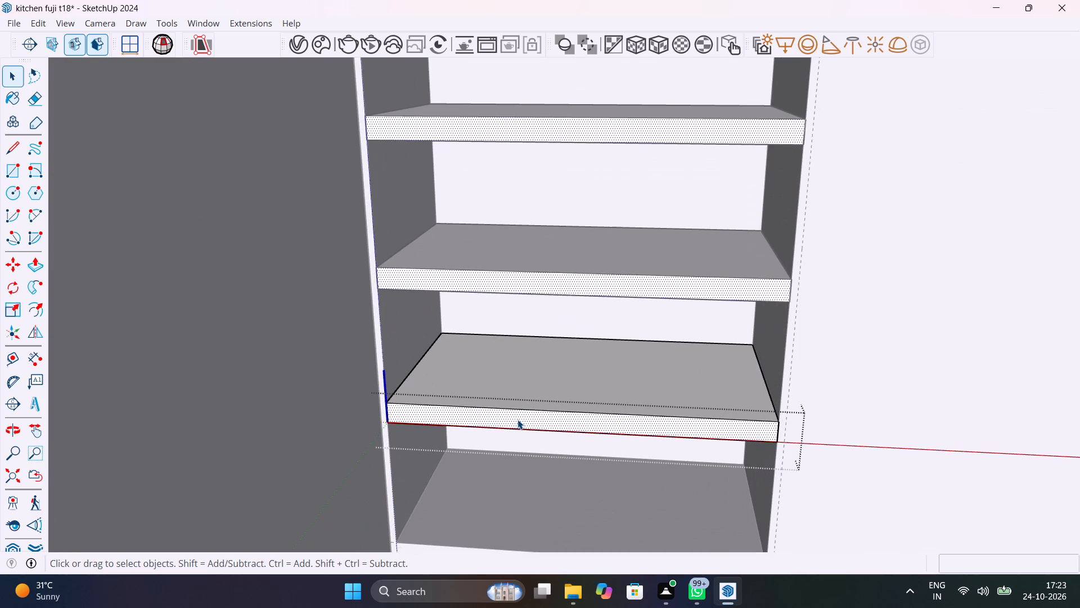
key("p")
left_click(429, 413)
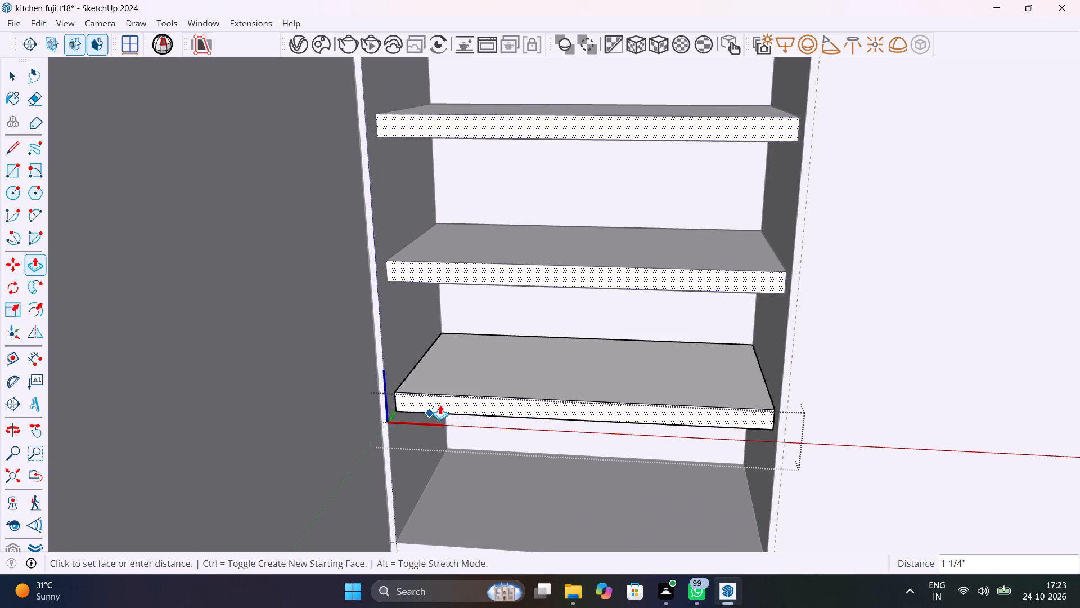
type("1\"")
key("Return")
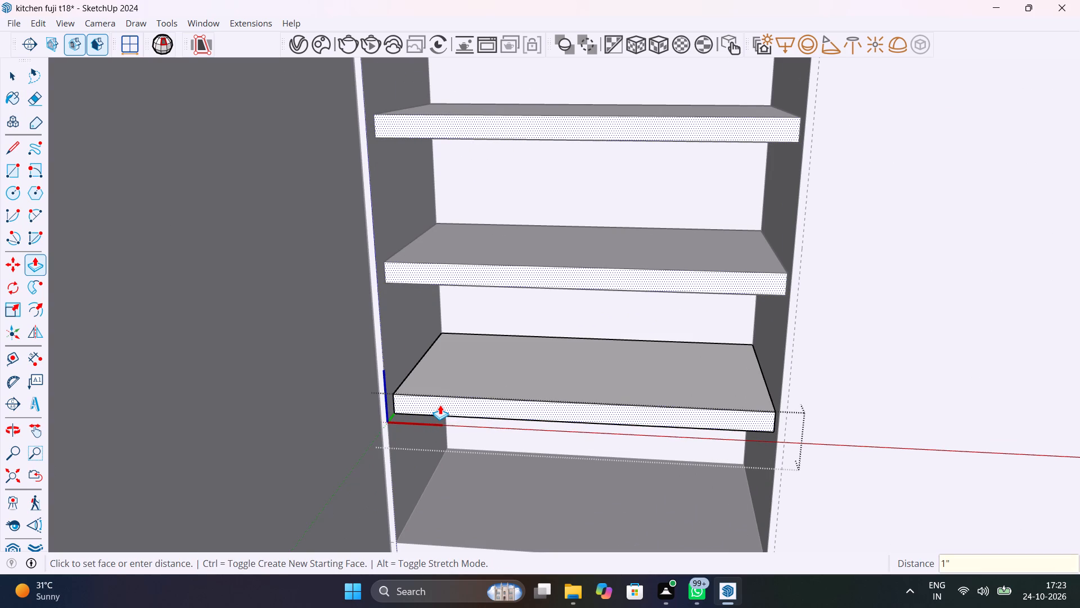
key("space")
scroll(440, 405, "down", 18)
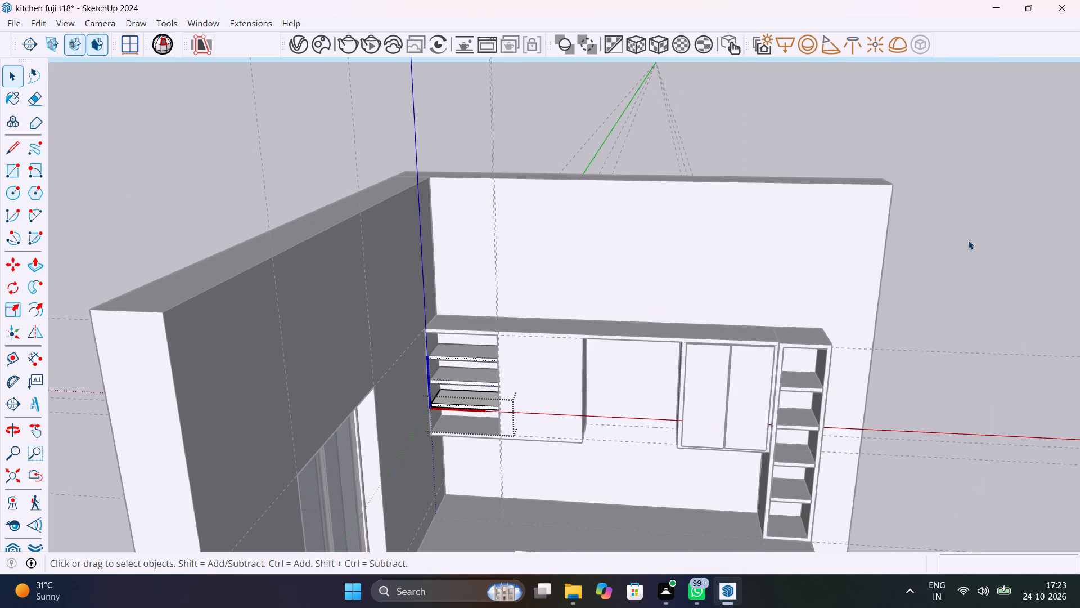
left_click(965, 241)
scroll(455, 365, "up", 3)
left_click(1073, 382)
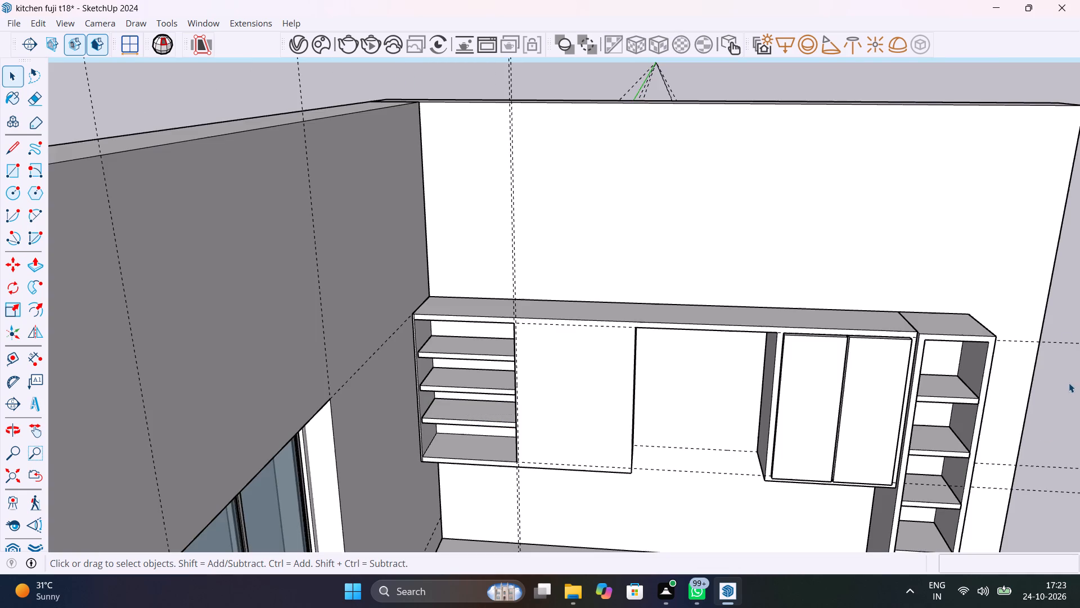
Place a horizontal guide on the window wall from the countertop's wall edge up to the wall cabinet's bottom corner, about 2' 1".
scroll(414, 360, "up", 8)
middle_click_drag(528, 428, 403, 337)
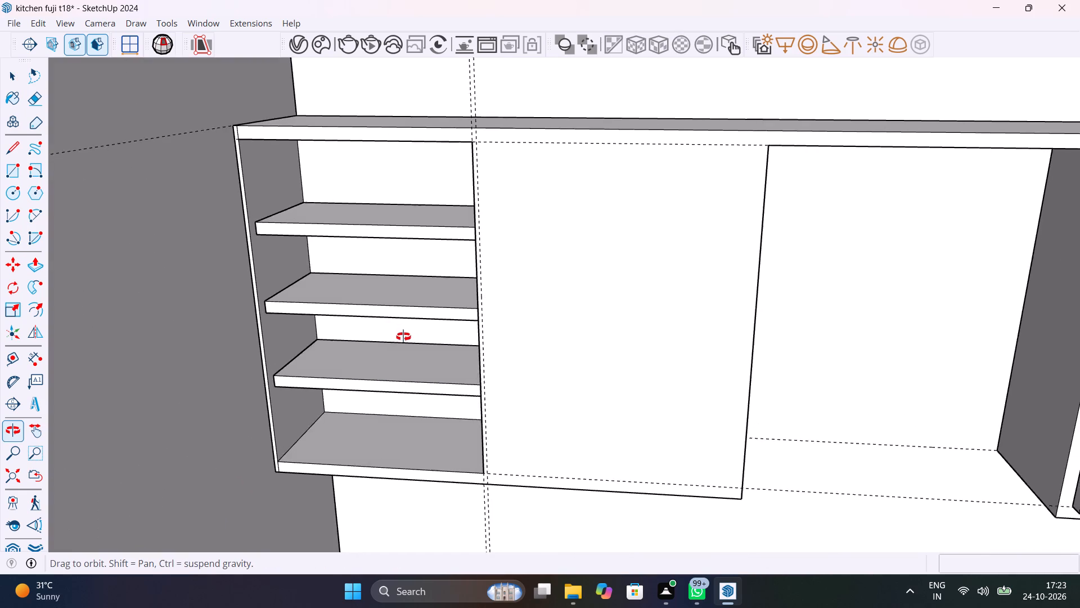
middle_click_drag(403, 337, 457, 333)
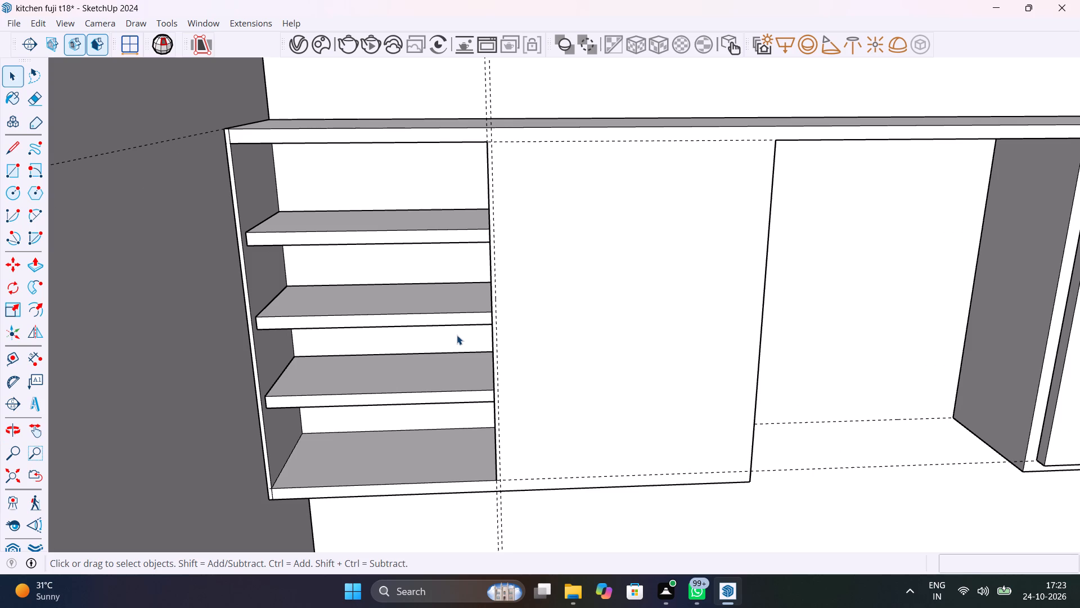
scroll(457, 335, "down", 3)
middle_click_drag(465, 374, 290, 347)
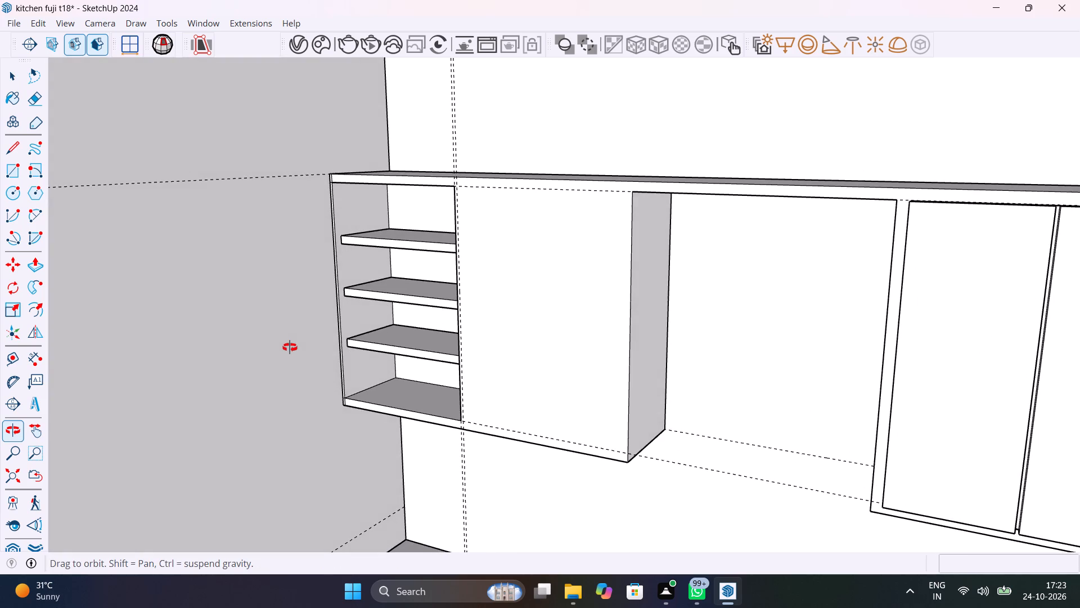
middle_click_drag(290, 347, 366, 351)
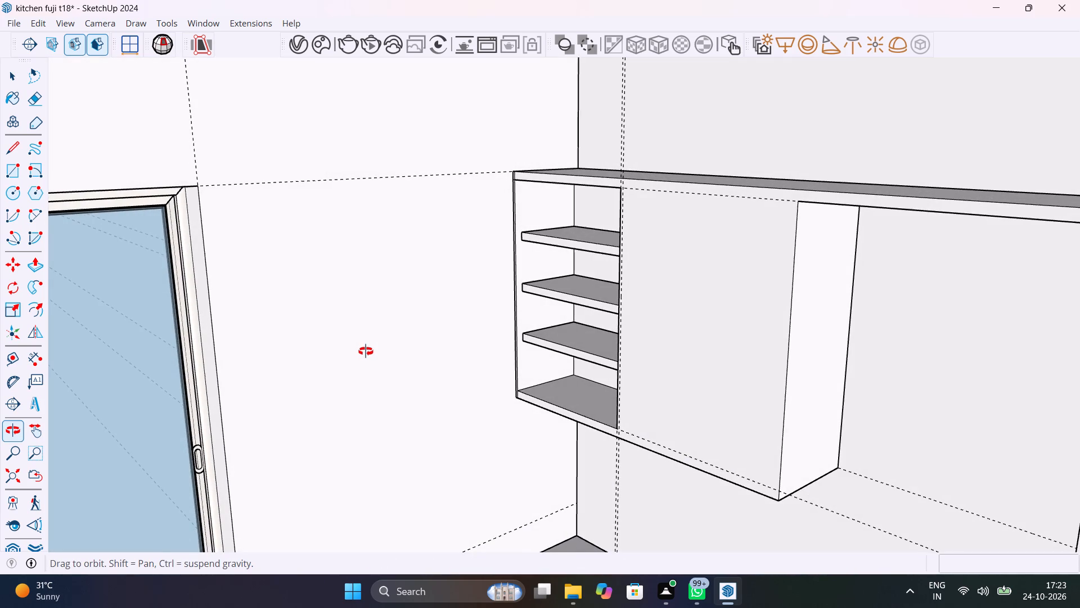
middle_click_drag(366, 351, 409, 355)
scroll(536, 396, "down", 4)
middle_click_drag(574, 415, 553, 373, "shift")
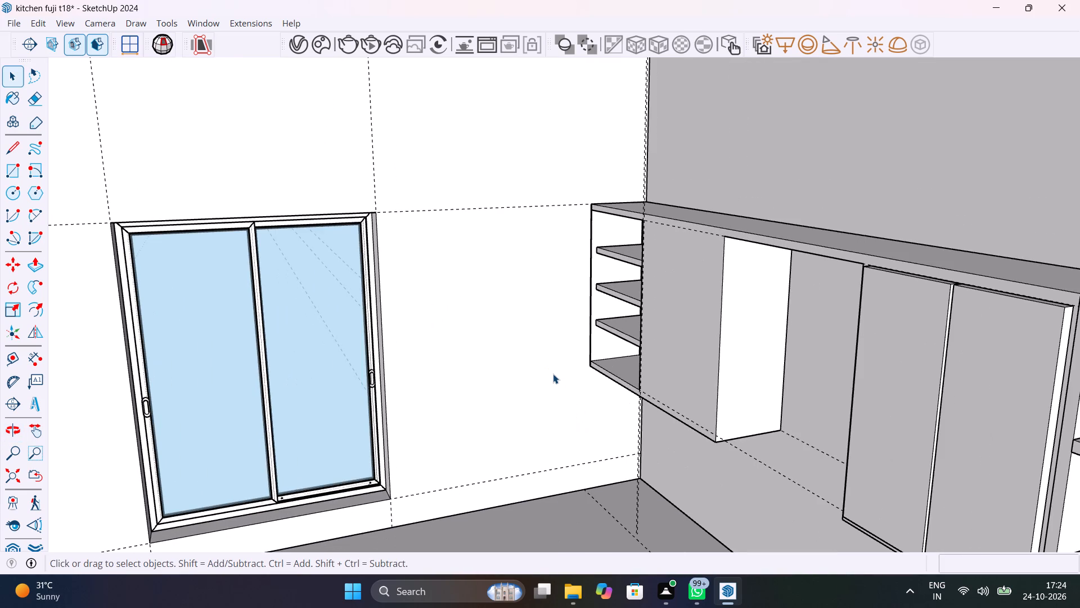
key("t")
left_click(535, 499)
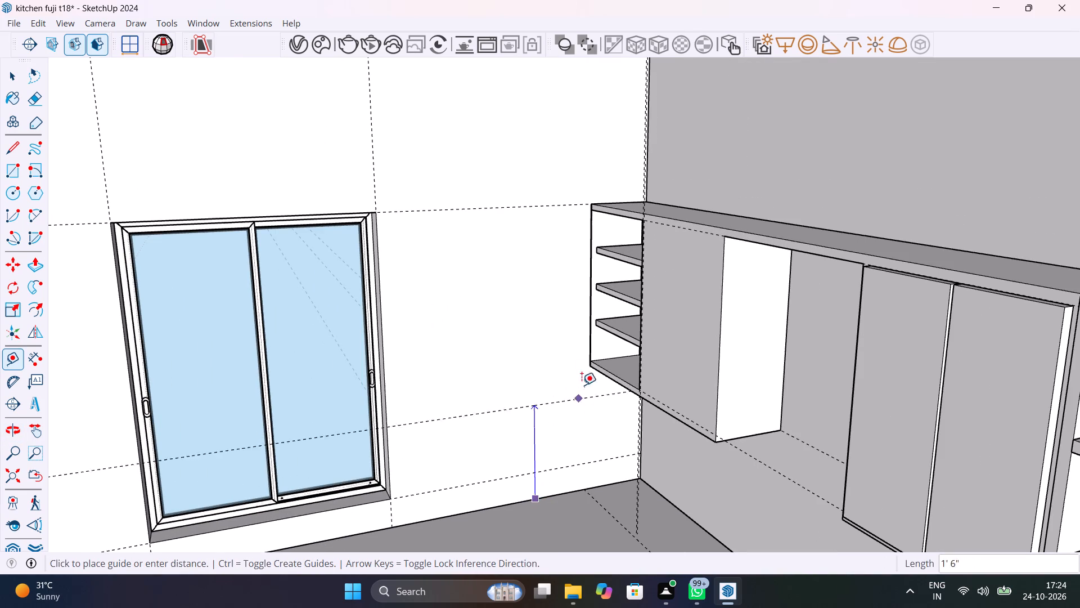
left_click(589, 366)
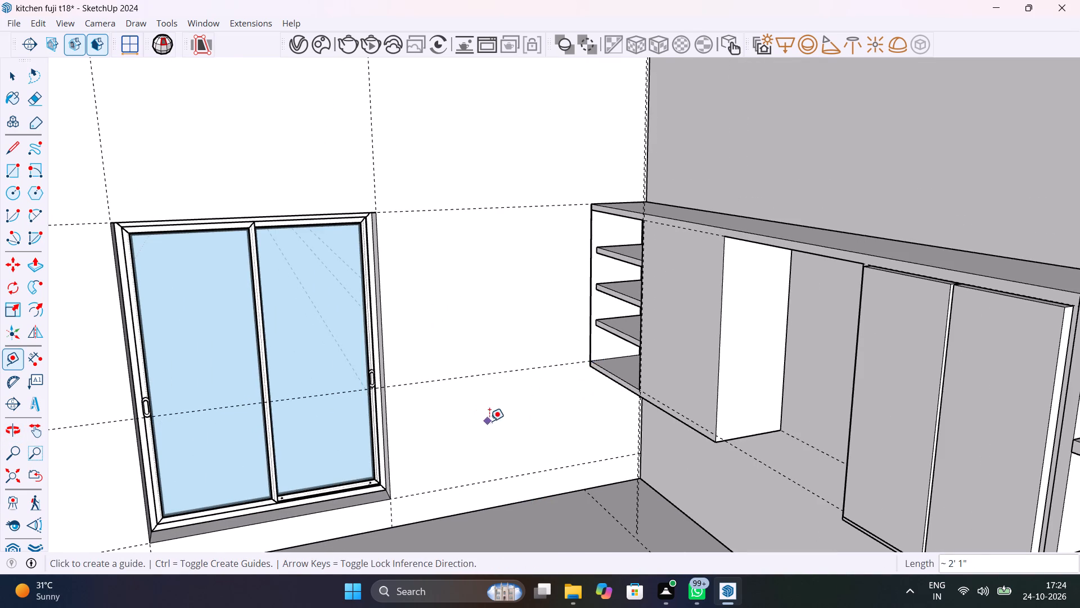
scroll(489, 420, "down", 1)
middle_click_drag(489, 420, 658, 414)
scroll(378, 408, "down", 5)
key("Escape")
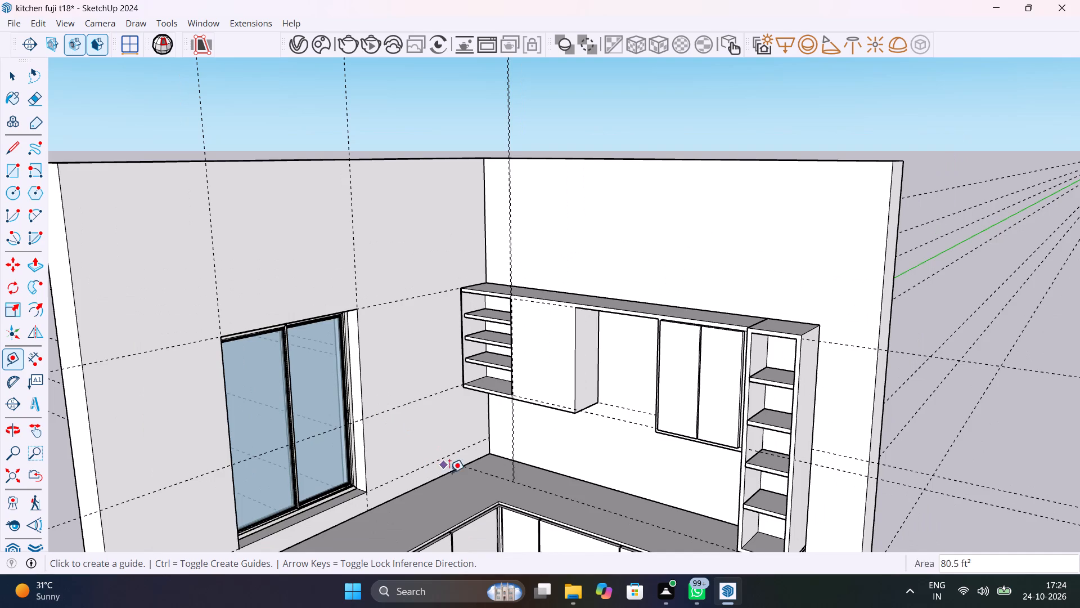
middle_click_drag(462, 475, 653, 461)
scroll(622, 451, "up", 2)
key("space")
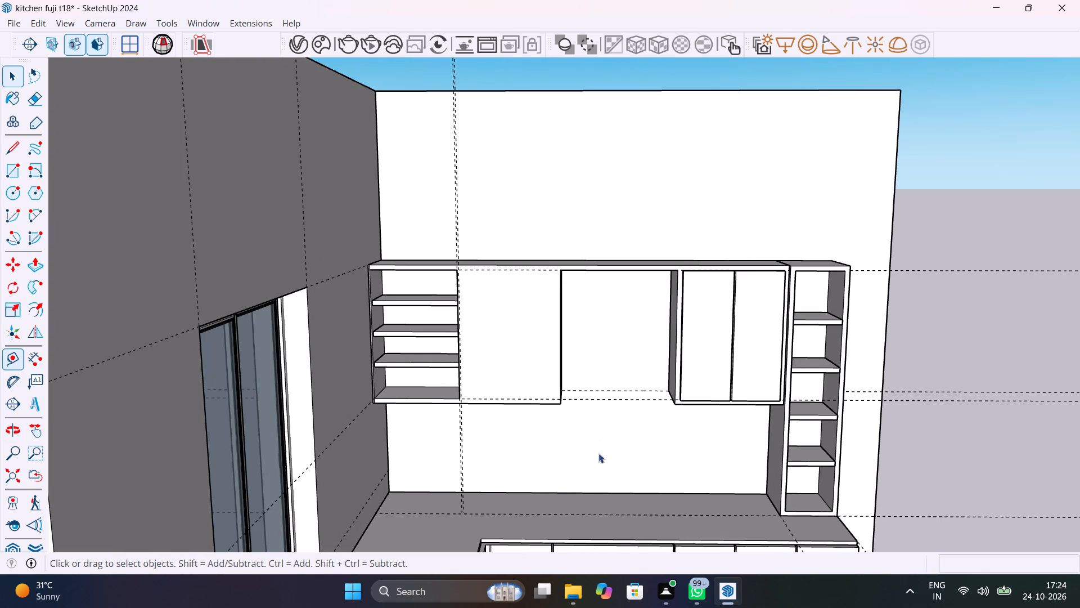
Copy the pair of wall cabinet doors about 3' 10" along the run onto the cabinet section beside the niche shelves.
scroll(735, 286, "up", 3)
left_click(726, 293)
middle_click_drag(705, 311, 754, 386)
scroll(684, 280, "up", 8)
key("m")
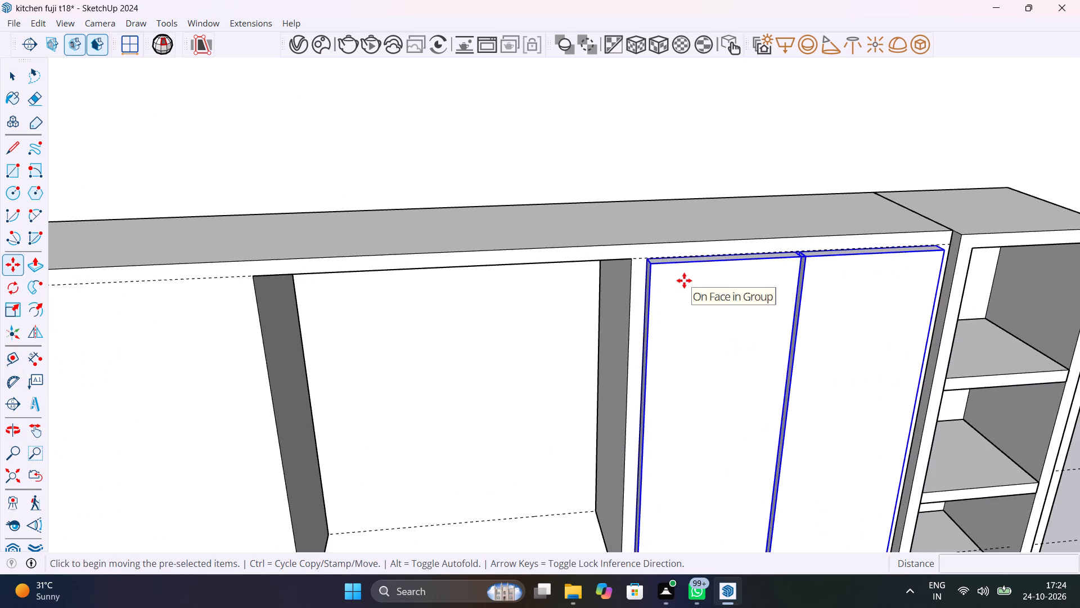
left_click(649, 256)
scroll(462, 296, "down", 6)
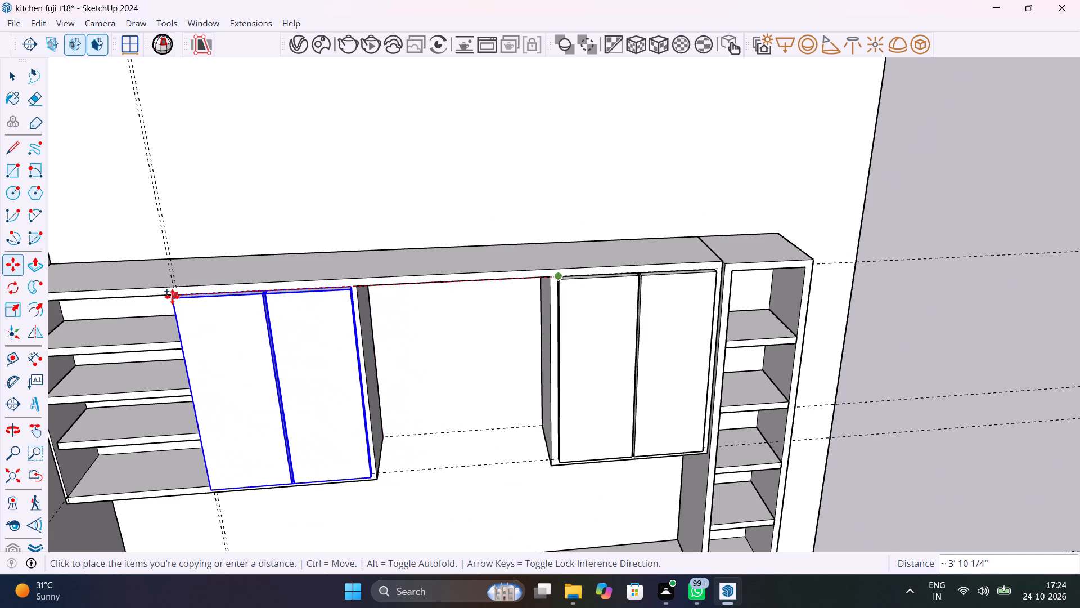
scroll(178, 295, "up", 5)
middle_click_drag(194, 298, 329, 293)
scroll(266, 336, "up", 2)
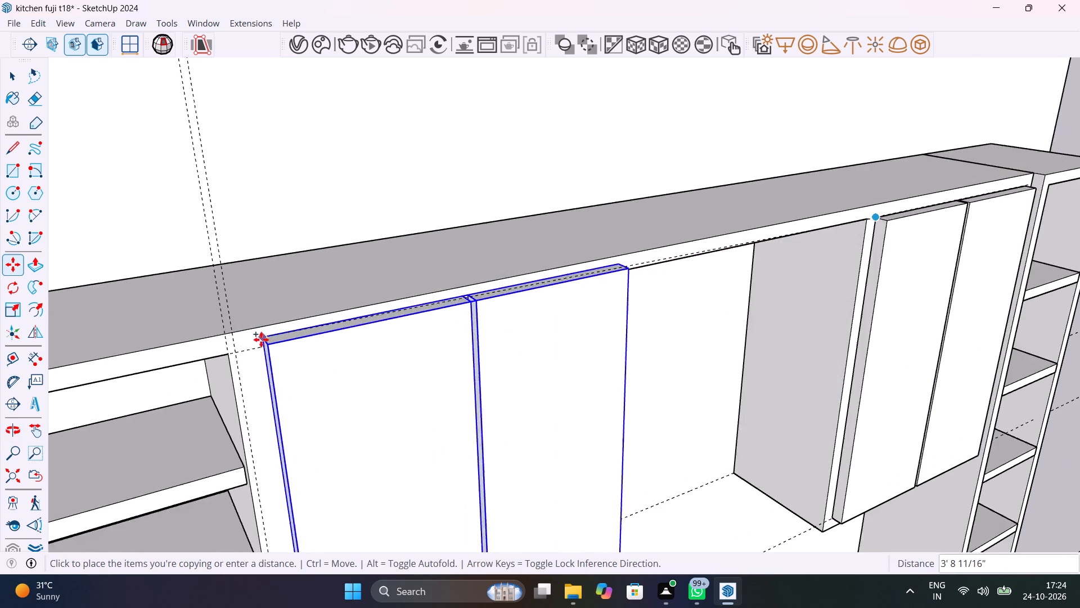
scroll(261, 339, "up", 4)
left_click(231, 352)
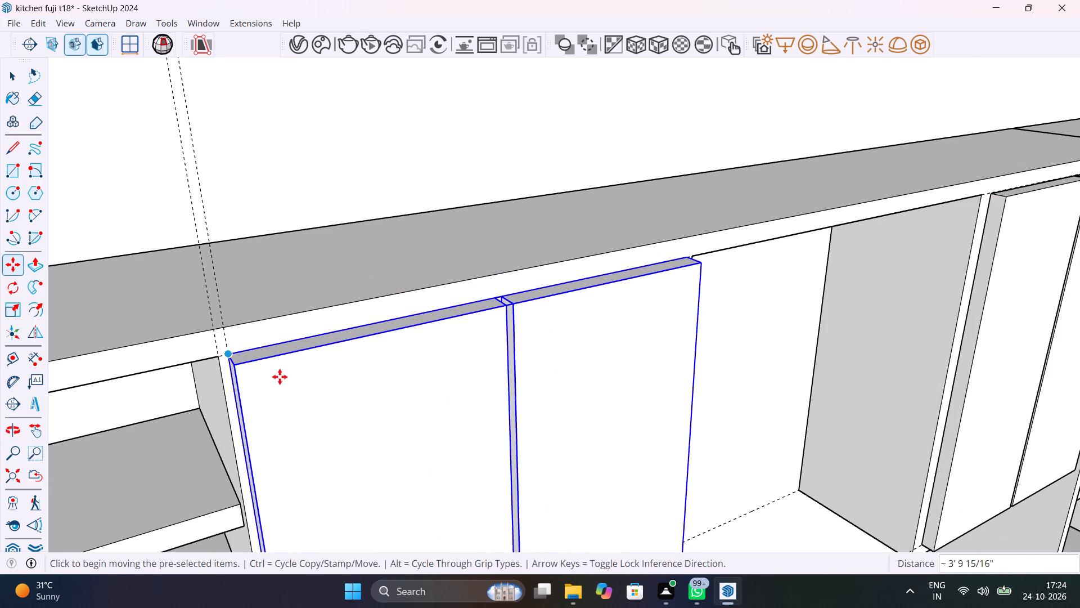
scroll(305, 374, "down", 12)
middle_click_drag(404, 391, 238, 235)
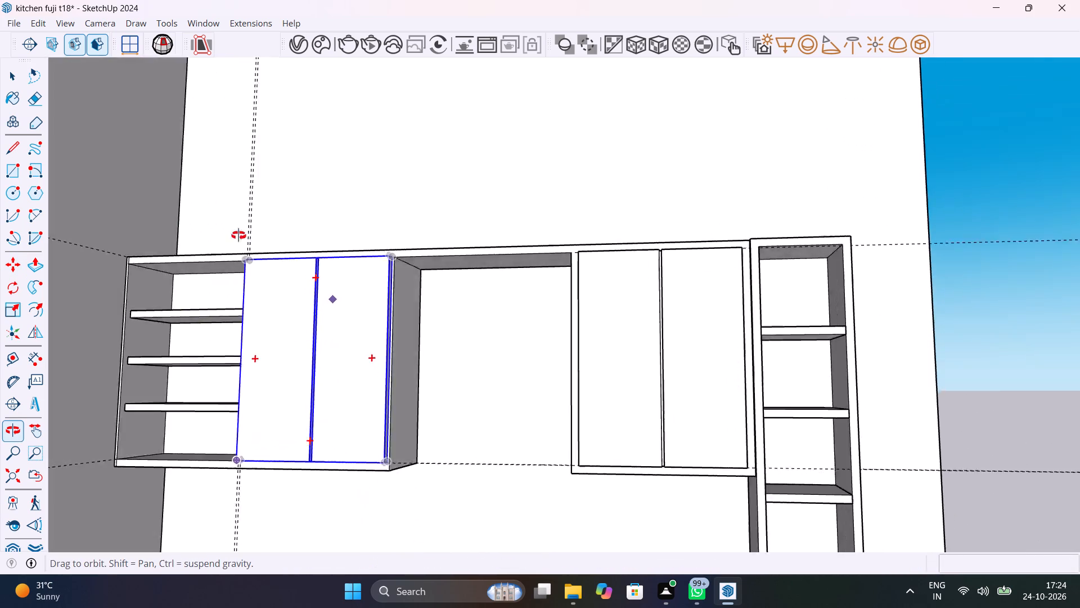
middle_click_drag(238, 235, 284, 291)
scroll(287, 302, "up", 1)
scroll(310, 326, "down", 12)
key("space")
left_click(645, 263)
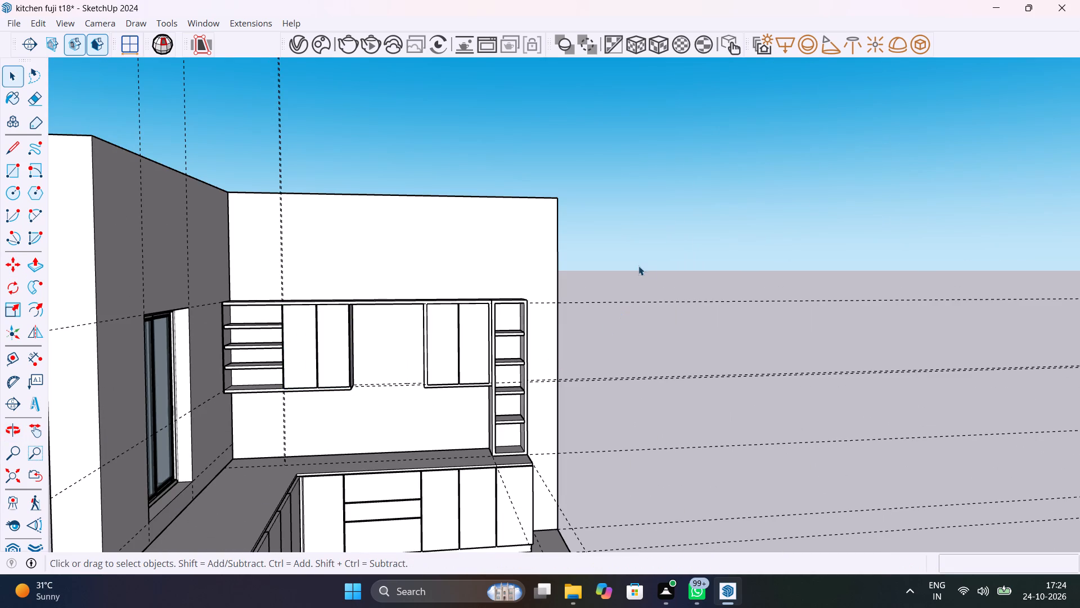
Delete all guides from the kitchen model.
middle_click_drag(262, 352, 209, 423)
scroll(264, 298, "up", 9)
scroll(425, 339, "down", 11)
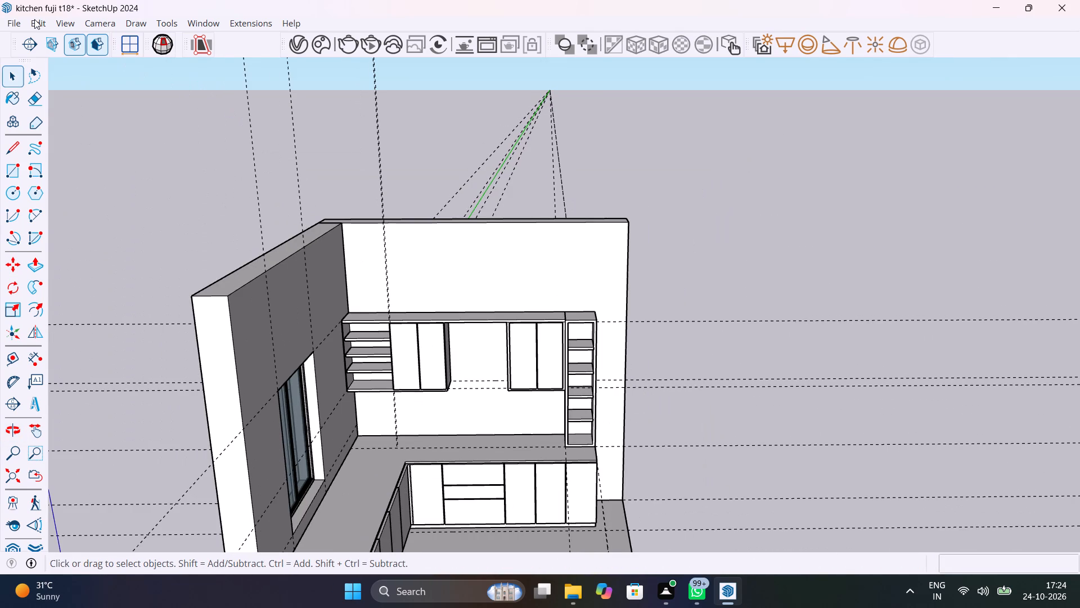
left_click(34, 17)
left_click(121, 163)
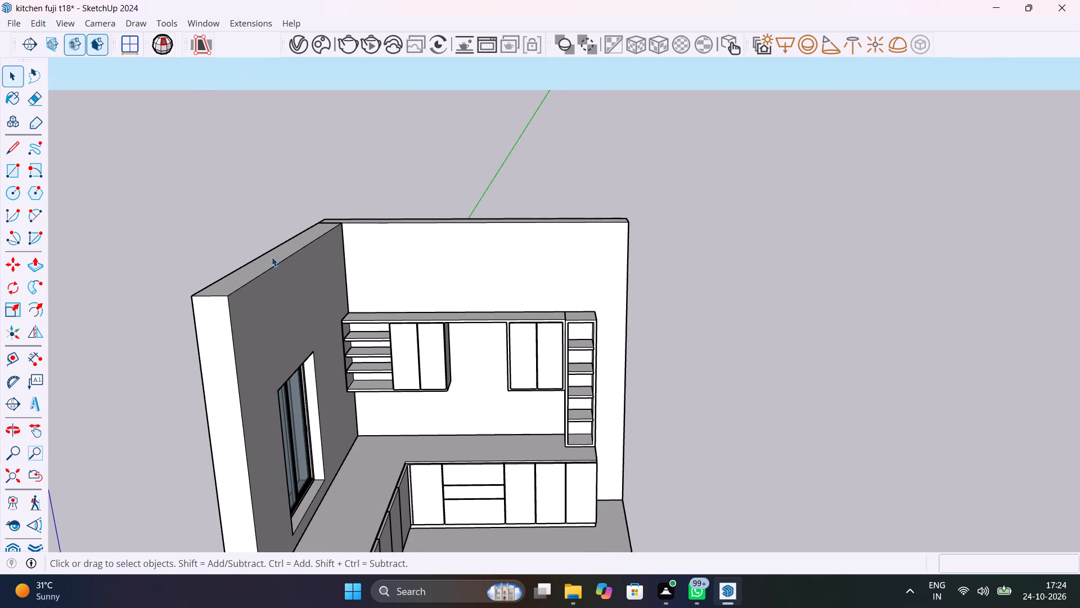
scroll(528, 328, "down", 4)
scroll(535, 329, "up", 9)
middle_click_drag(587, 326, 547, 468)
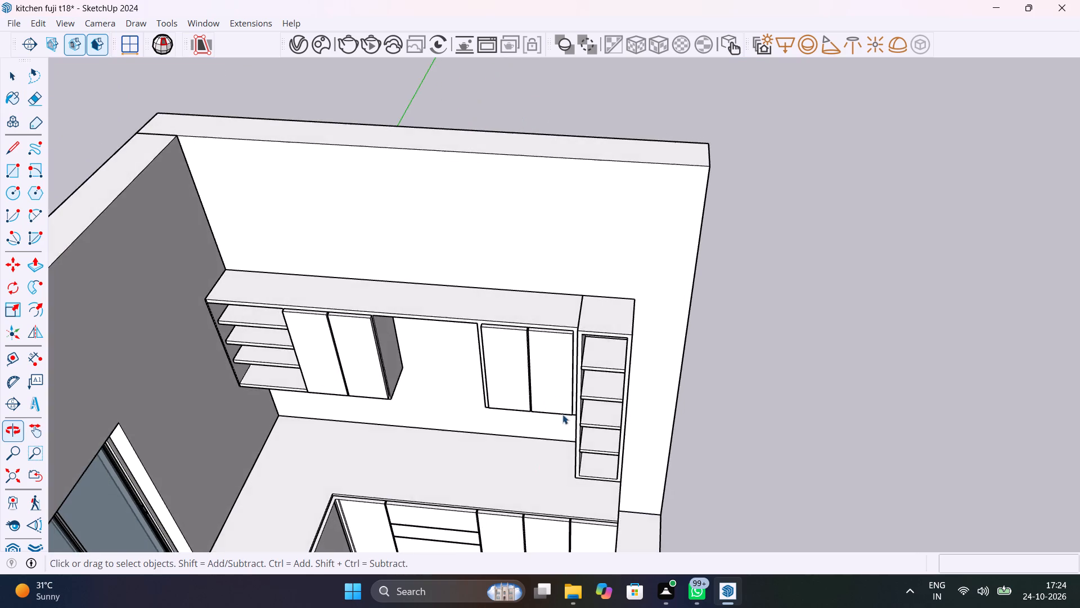
Inside the wall cabinet group, pull the front frame face out 1" to the adjoining tall shelf unit's front edge, and leave the group.
scroll(606, 325, "up", 13)
middle_click_drag(582, 324, 673, 271)
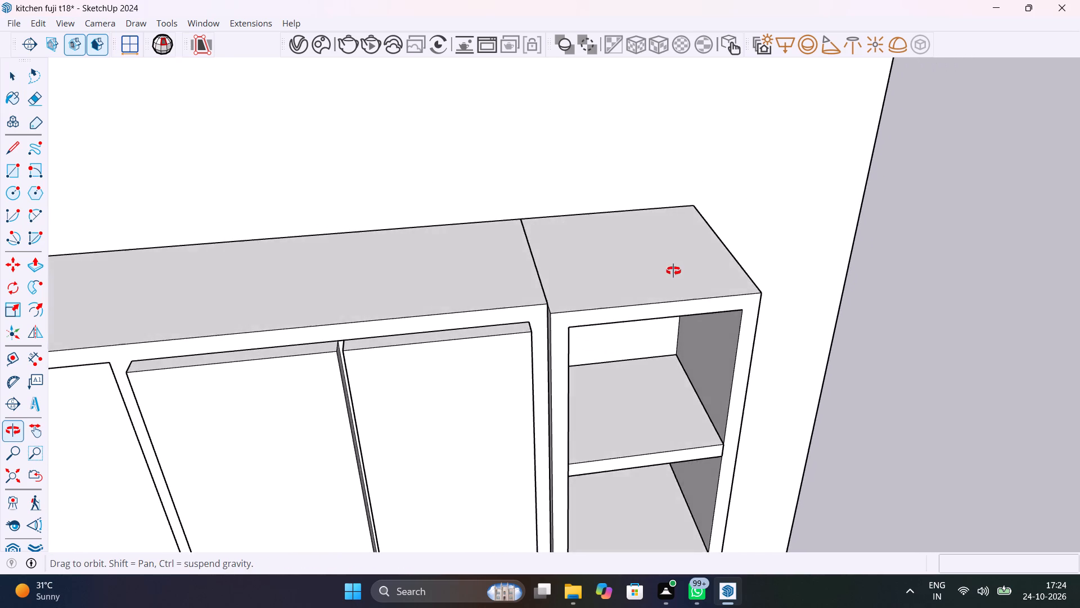
middle_click_drag(673, 271, 562, 278)
scroll(562, 278, "up", 1)
scroll(562, 280, "down", 6)
middle_click_drag(410, 290, 453, 294, "shift")
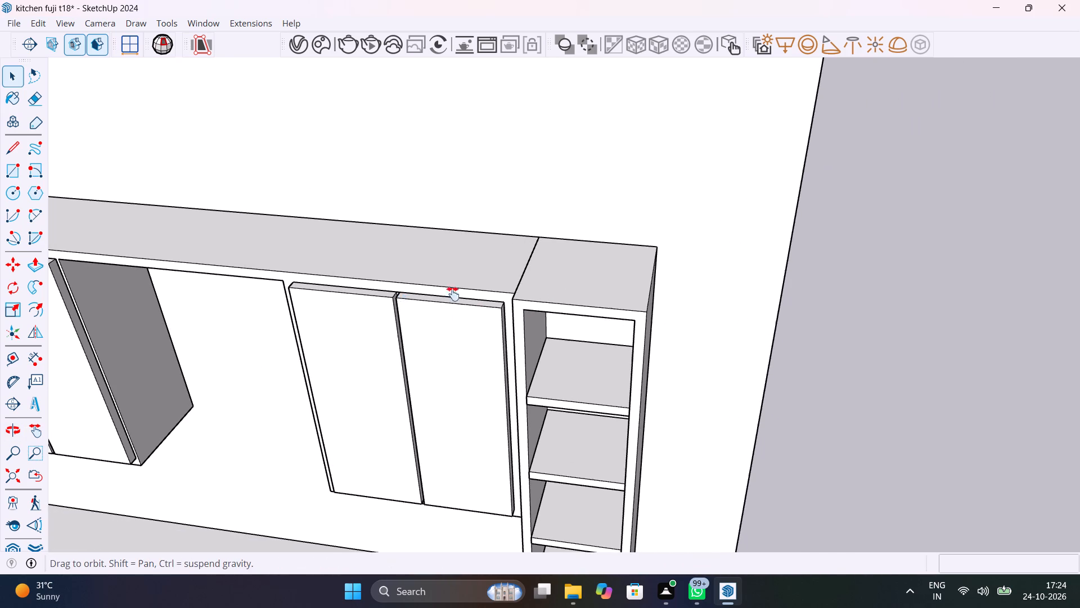
middle_click_drag(453, 294, 817, 269, "shift")
scroll(575, 263, "up", 3)
triple_click(647, 270)
left_click(650, 278)
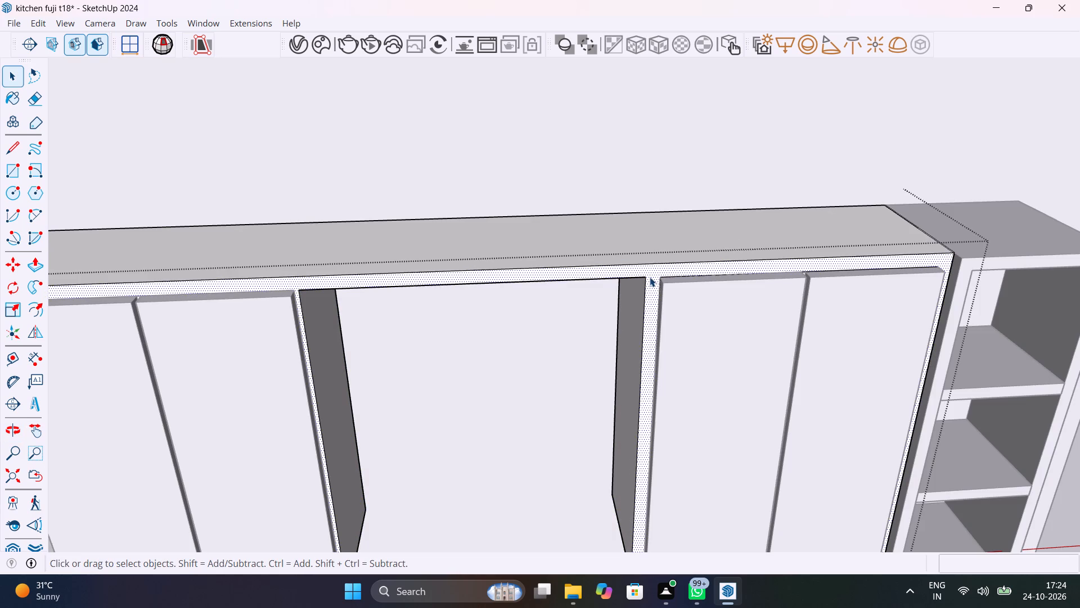
key("p")
left_click(650, 279)
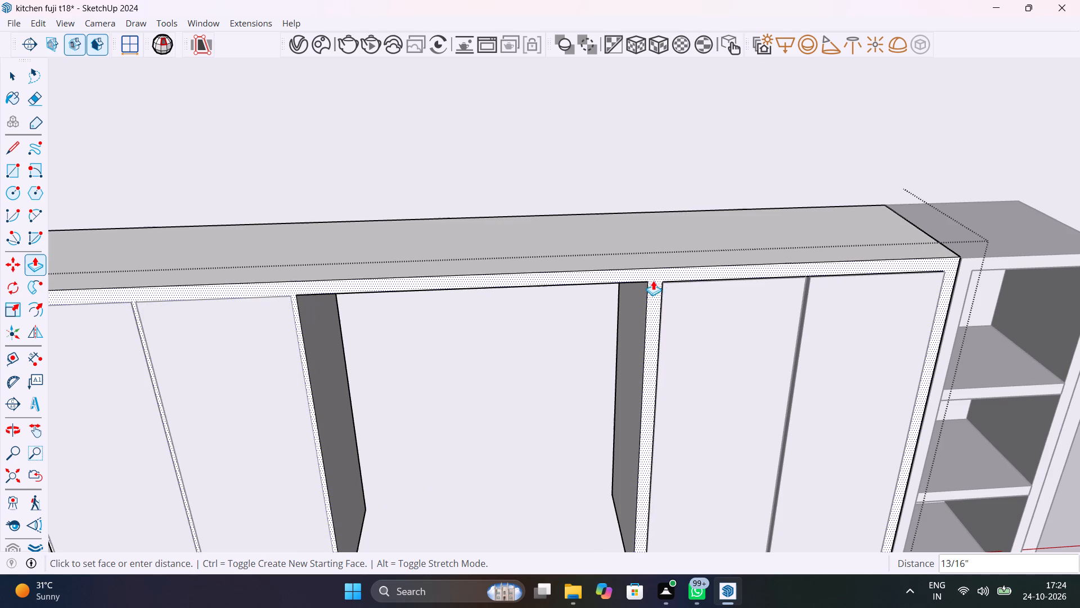
left_click(1010, 259)
scroll(883, 306, "down", 11)
key("space")
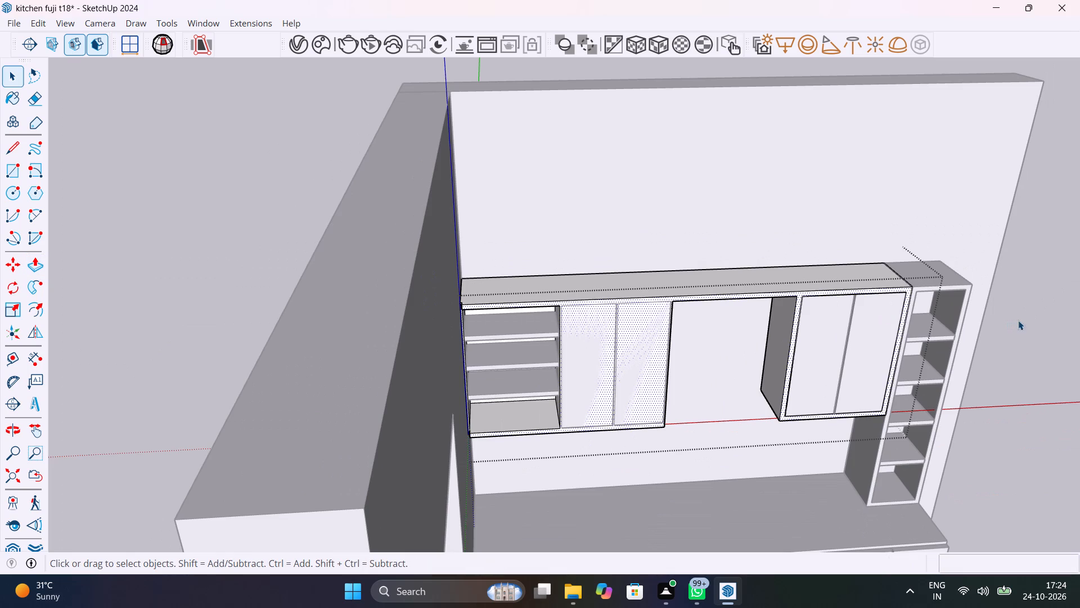
left_click(1022, 319)
Examine how the wall cabinet's front frame sits against its doors and the adjoining tall shelf unit.
middle_click_drag(834, 329, 778, 186)
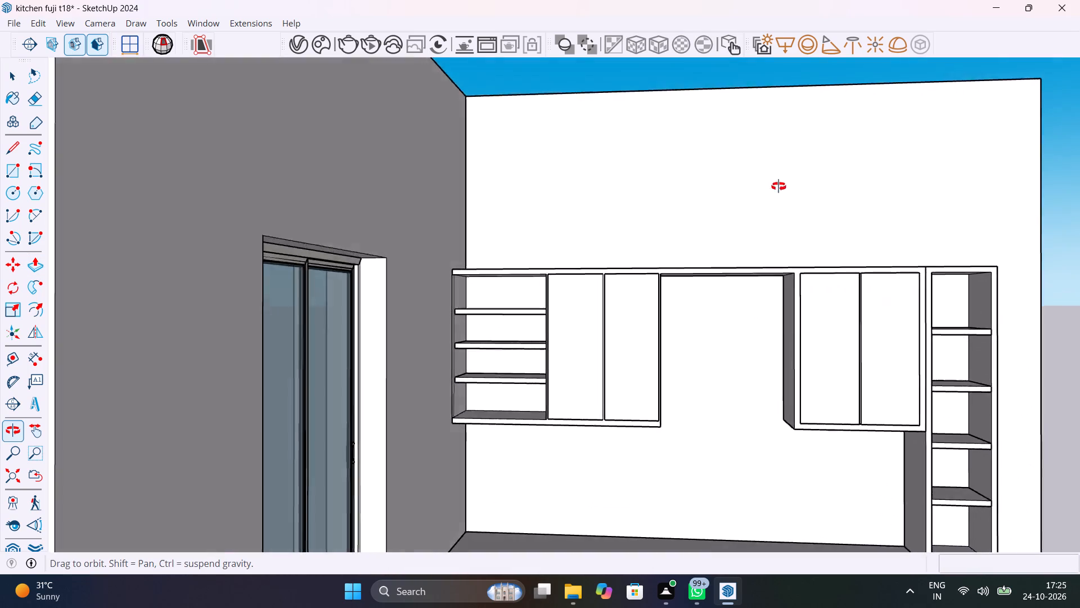
middle_click_drag(778, 186, 814, 228)
scroll(855, 267, "up", 10)
middle_click(932, 299)
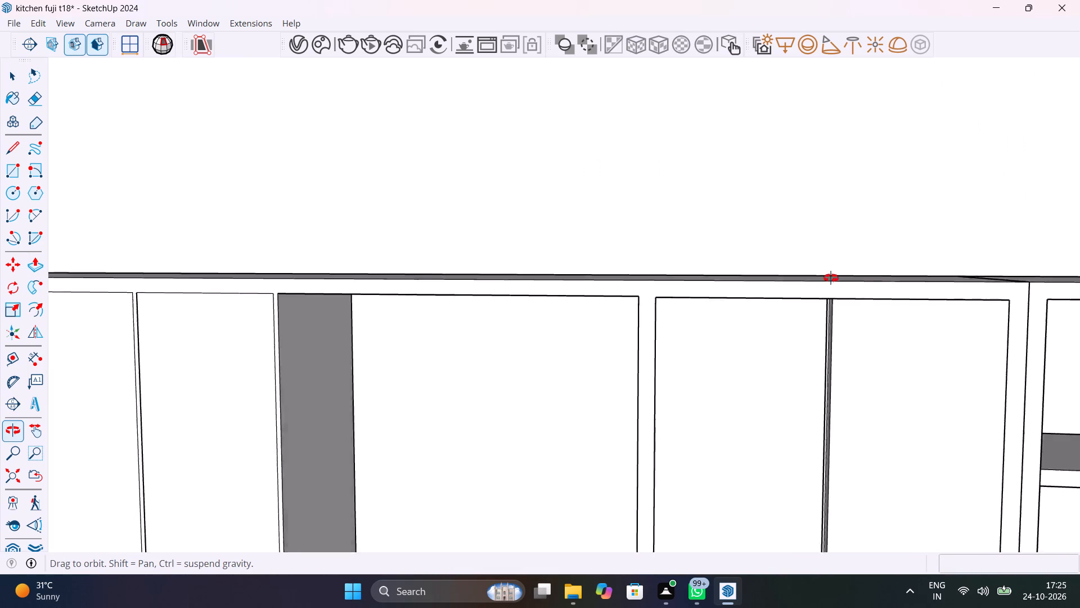
scroll(834, 335, "down", 4)
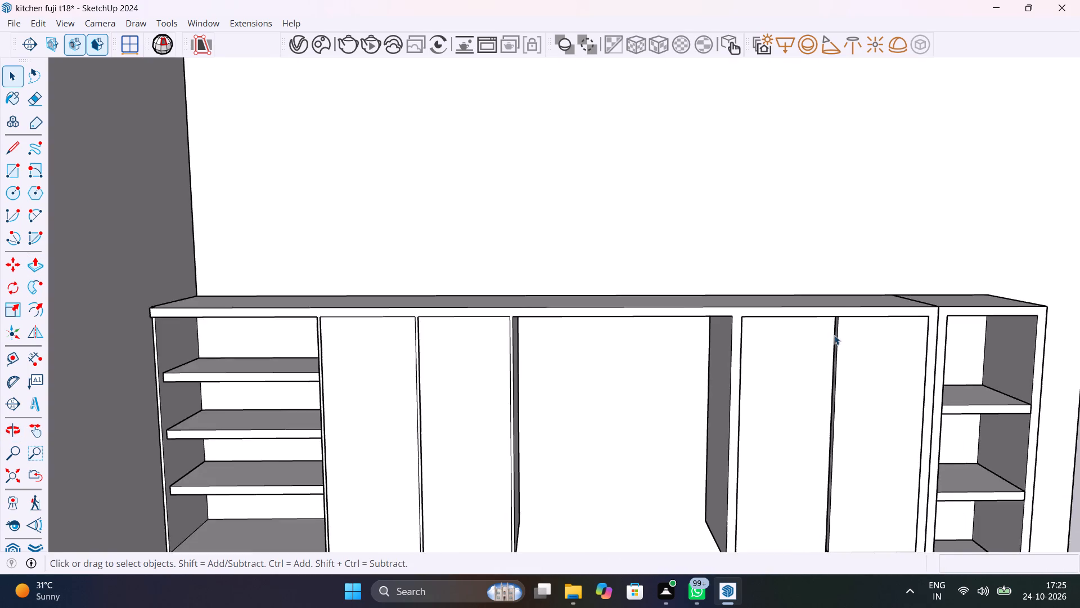
scroll(834, 335, "down", 4)
middle_click_drag(808, 412, 689, 285)
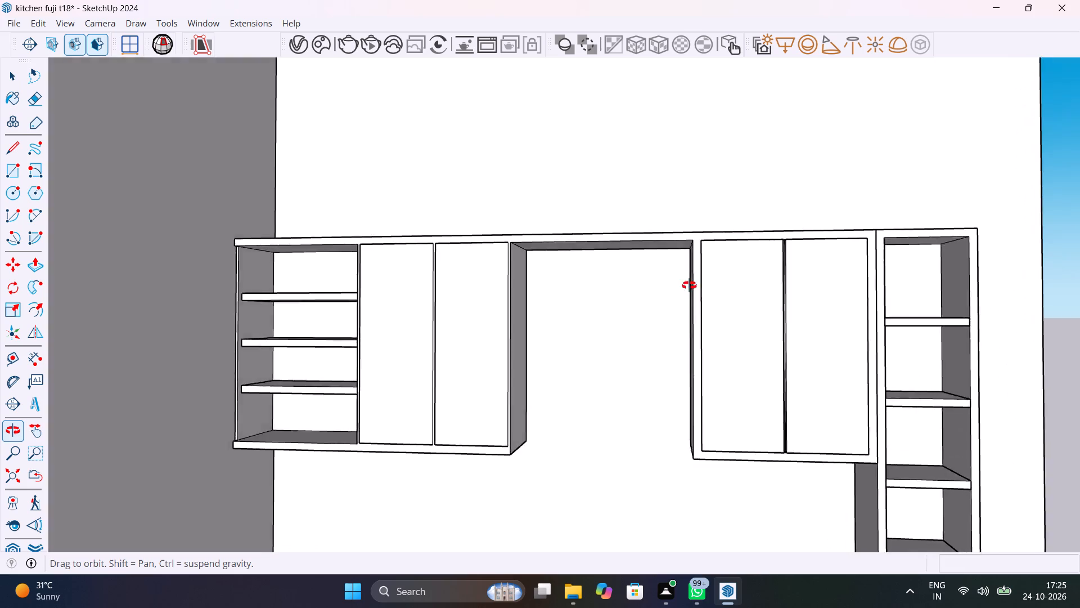
middle_click_drag(689, 285, 739, 303)
Place a horizontal guide on the window wall about 2' above the countertop edge, at the wall cabinet's bottom corner.
scroll(592, 386, "down", 7)
middle_click_drag(618, 395, 458, 409)
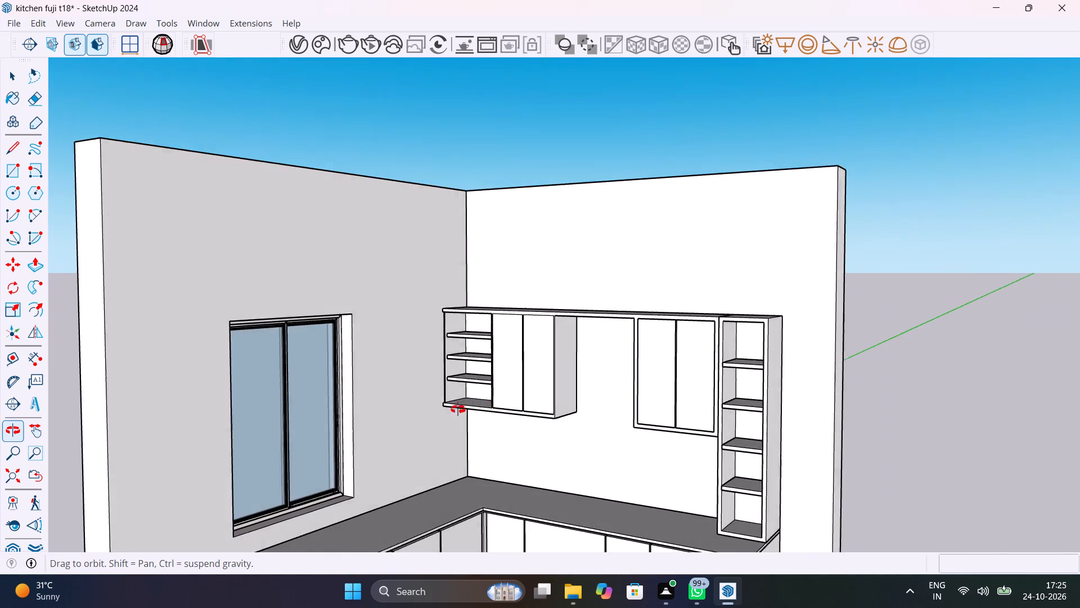
middle_click_drag(458, 409, 525, 408)
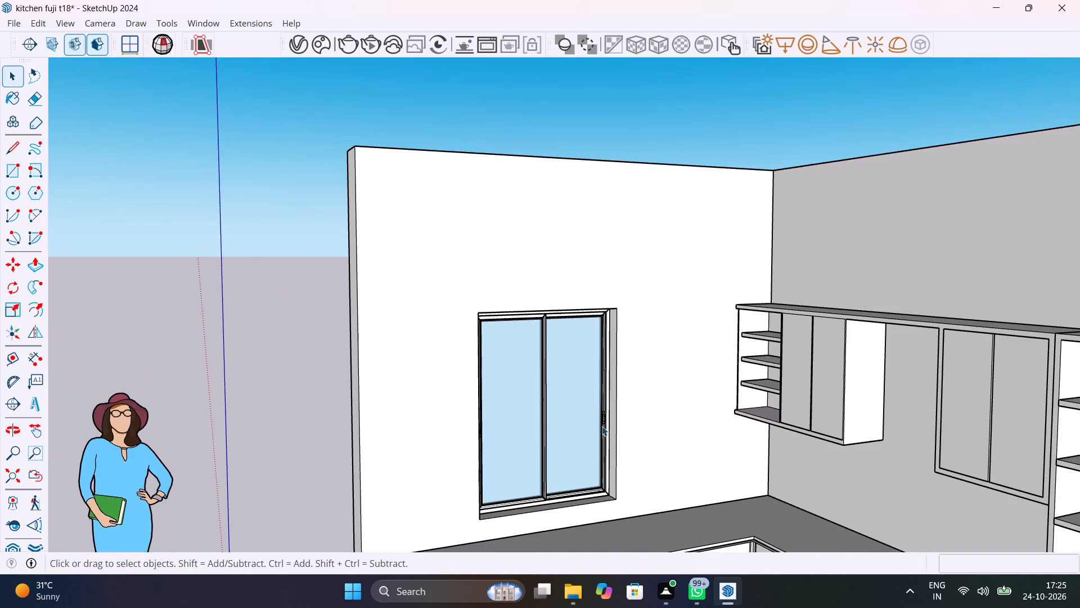
key("t")
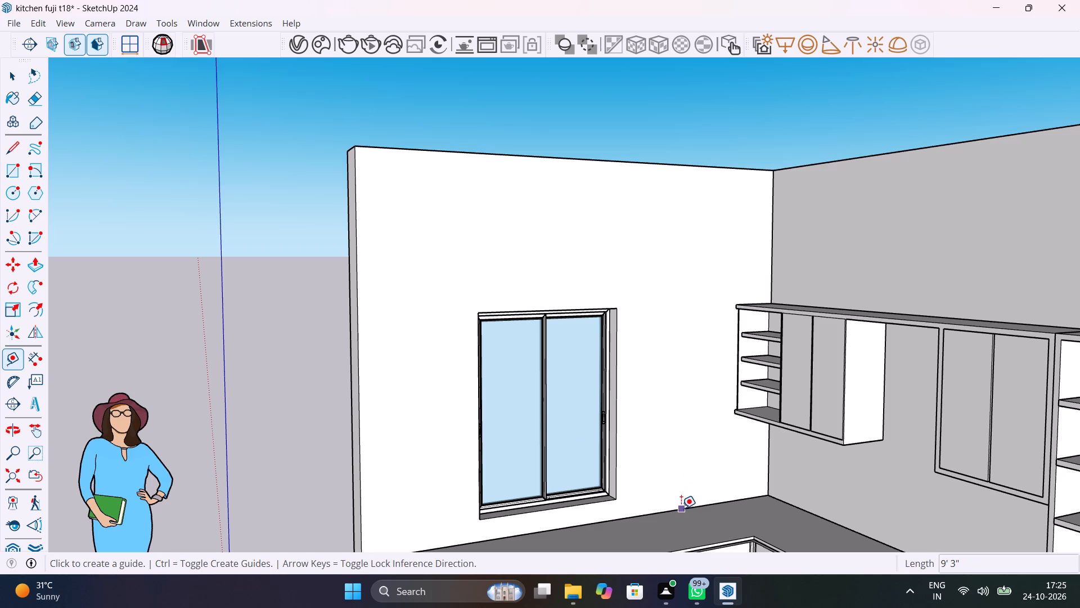
left_click(681, 508)
scroll(735, 414, "up", 13)
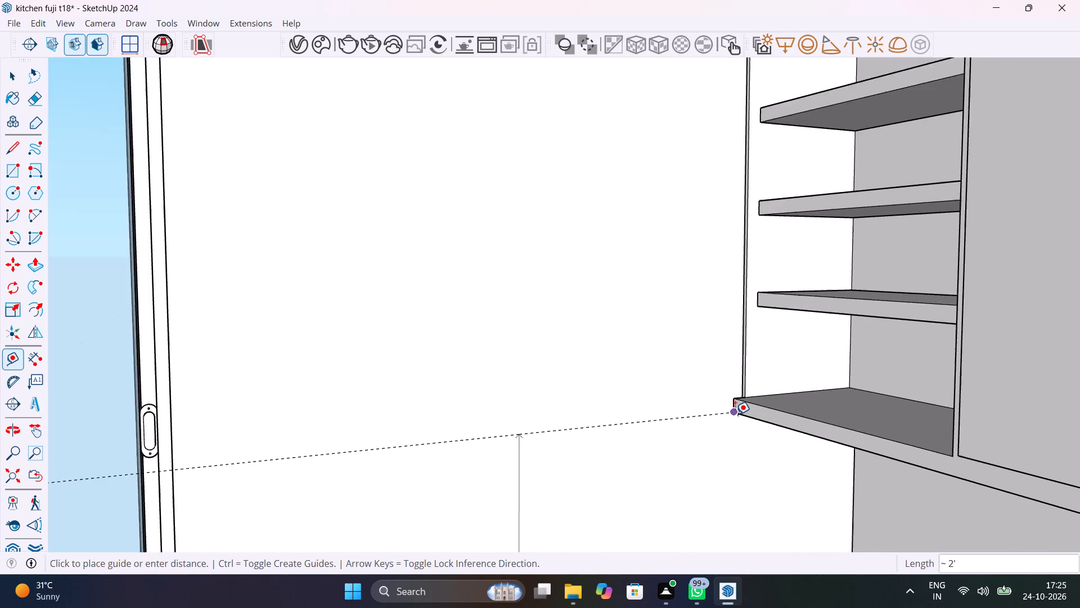
scroll(735, 414, "up", 1)
left_click(735, 413)
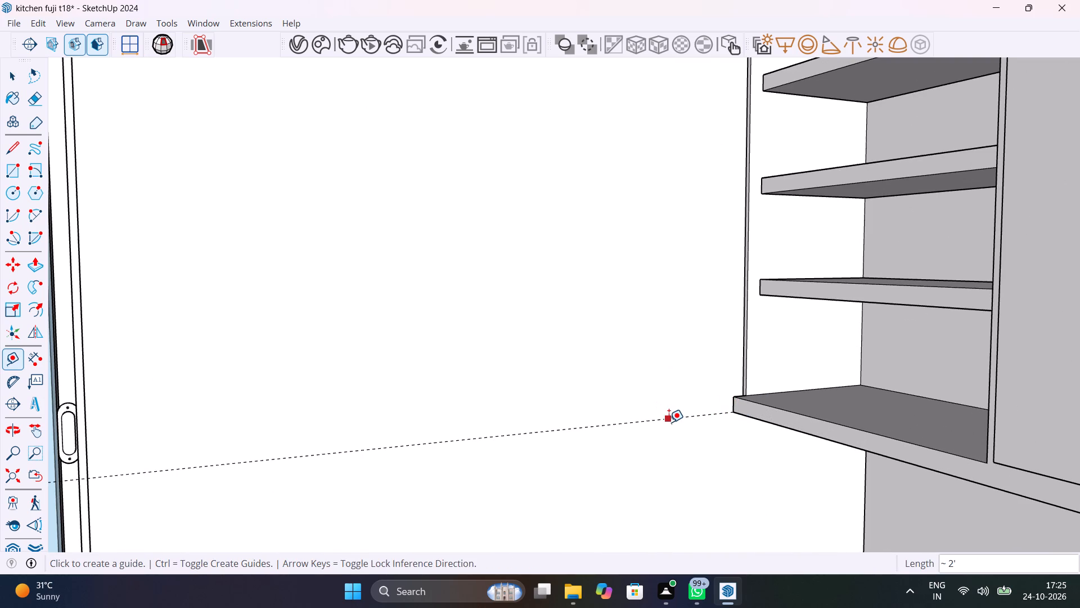
Place a second horizontal guide about 2' 5 3/16" above the first, at the wall cabinet's top corner.
left_click(669, 421)
scroll(654, 275, "down", 6)
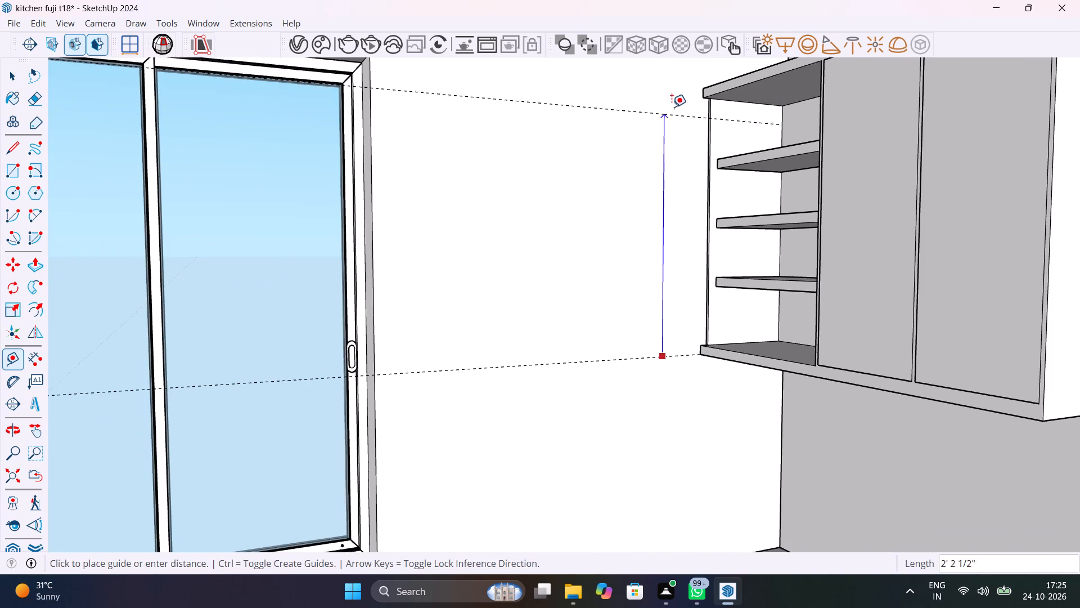
middle_click_drag(682, 115, 735, 280, "shift")
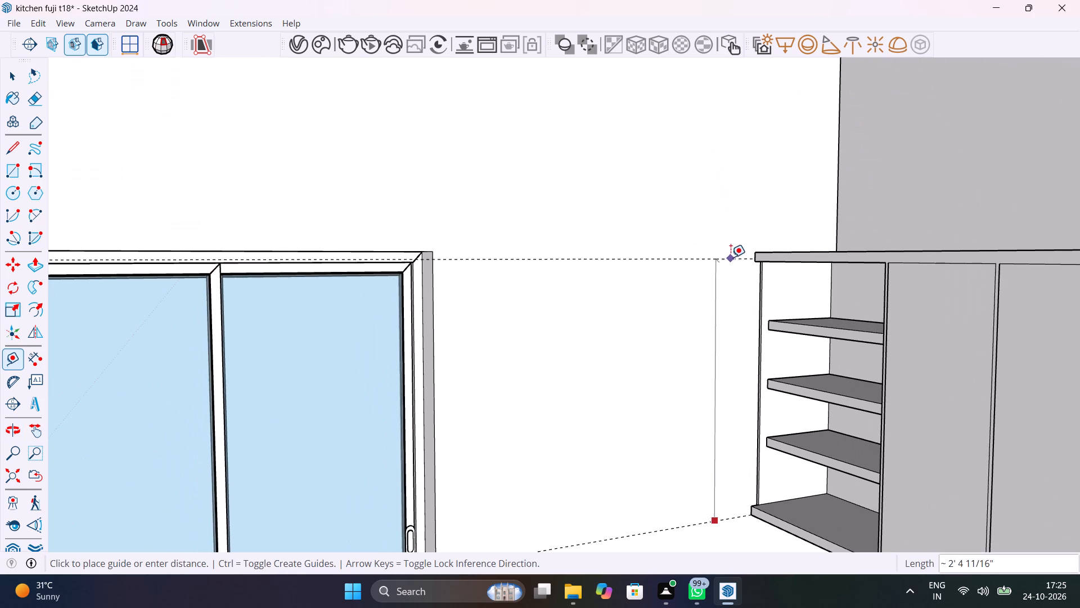
left_click(753, 249)
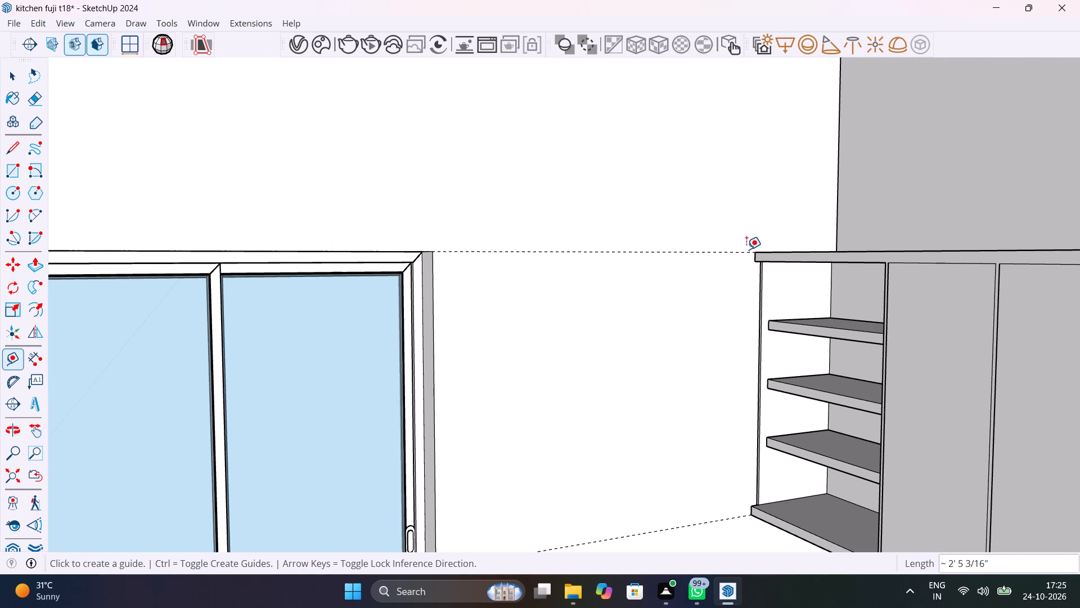
scroll(691, 271, "down", 5)
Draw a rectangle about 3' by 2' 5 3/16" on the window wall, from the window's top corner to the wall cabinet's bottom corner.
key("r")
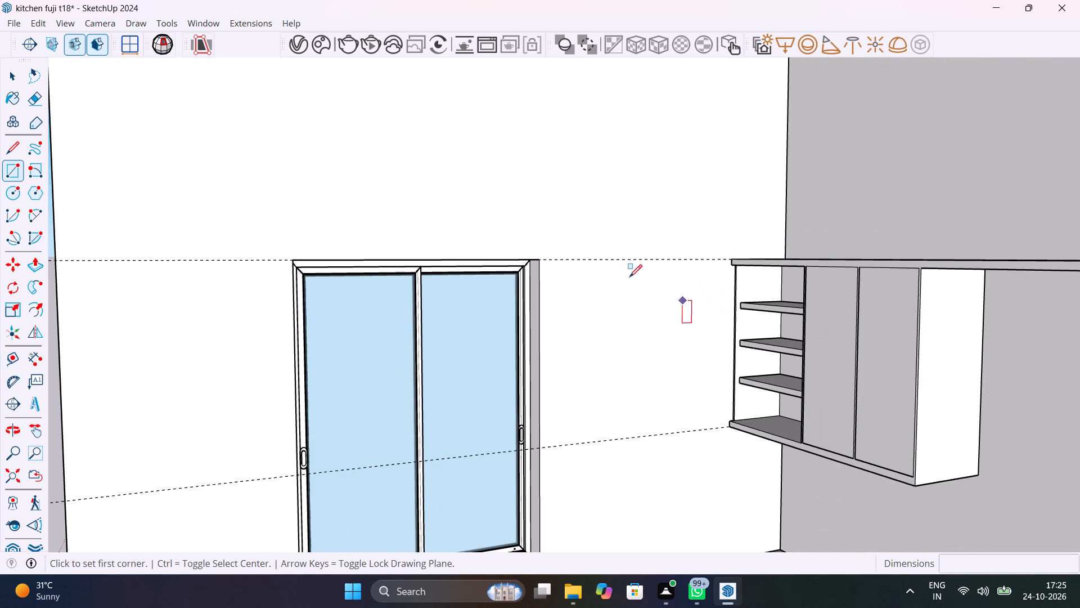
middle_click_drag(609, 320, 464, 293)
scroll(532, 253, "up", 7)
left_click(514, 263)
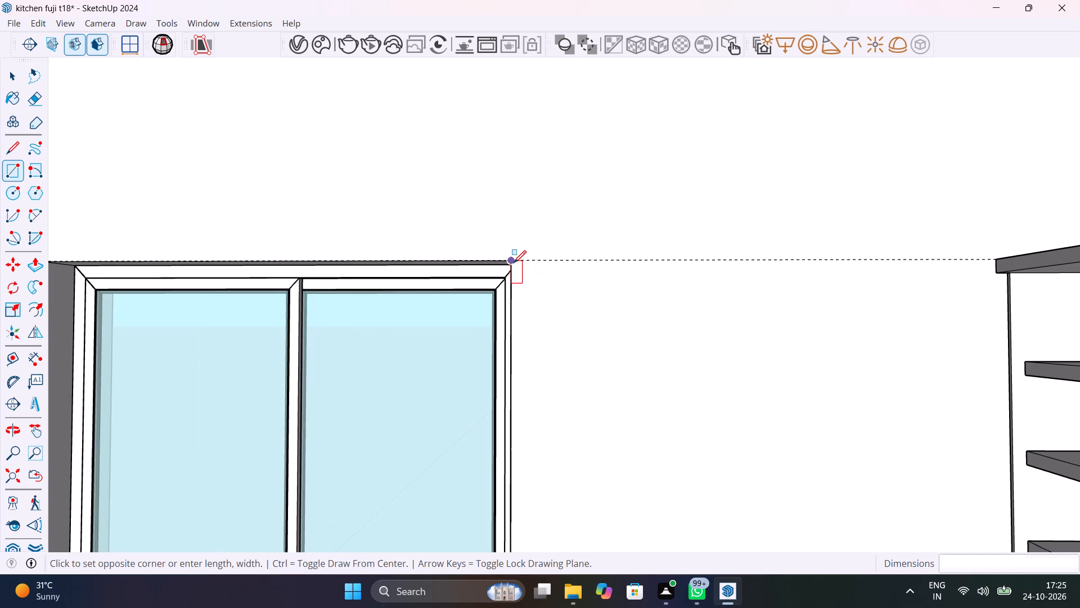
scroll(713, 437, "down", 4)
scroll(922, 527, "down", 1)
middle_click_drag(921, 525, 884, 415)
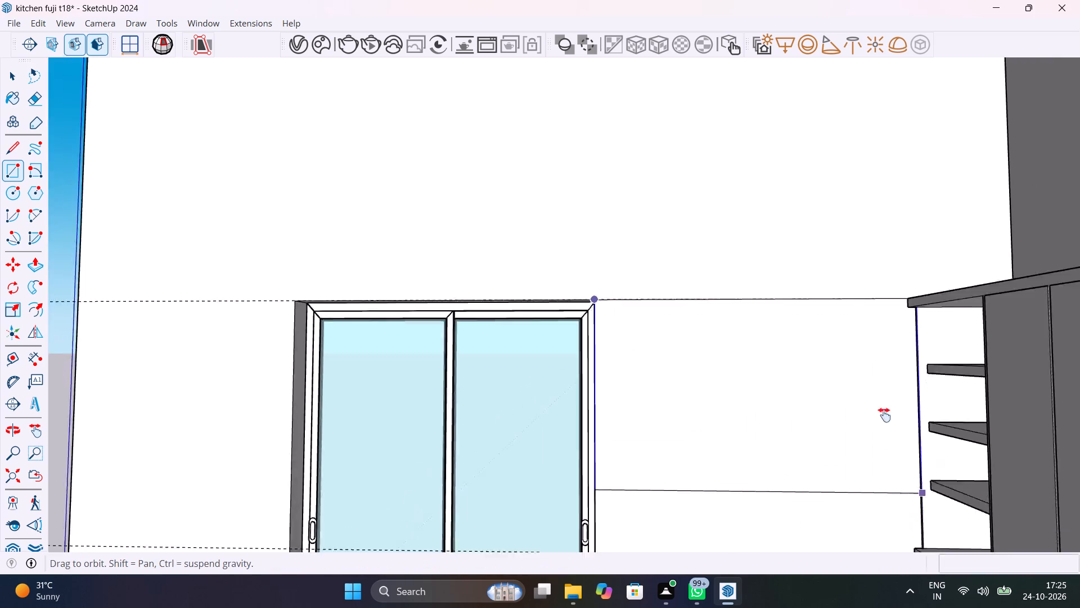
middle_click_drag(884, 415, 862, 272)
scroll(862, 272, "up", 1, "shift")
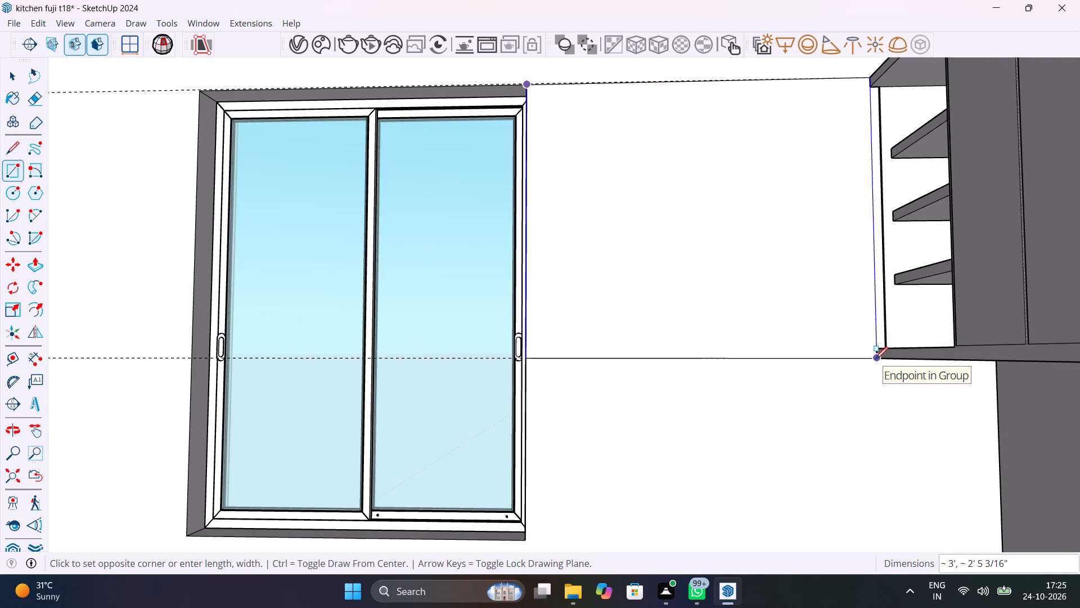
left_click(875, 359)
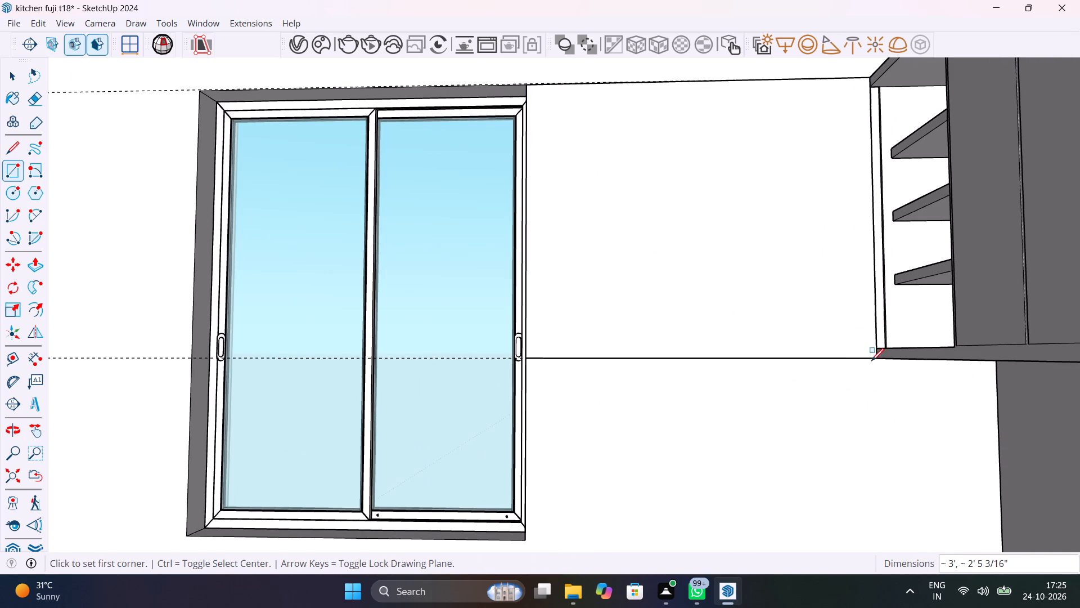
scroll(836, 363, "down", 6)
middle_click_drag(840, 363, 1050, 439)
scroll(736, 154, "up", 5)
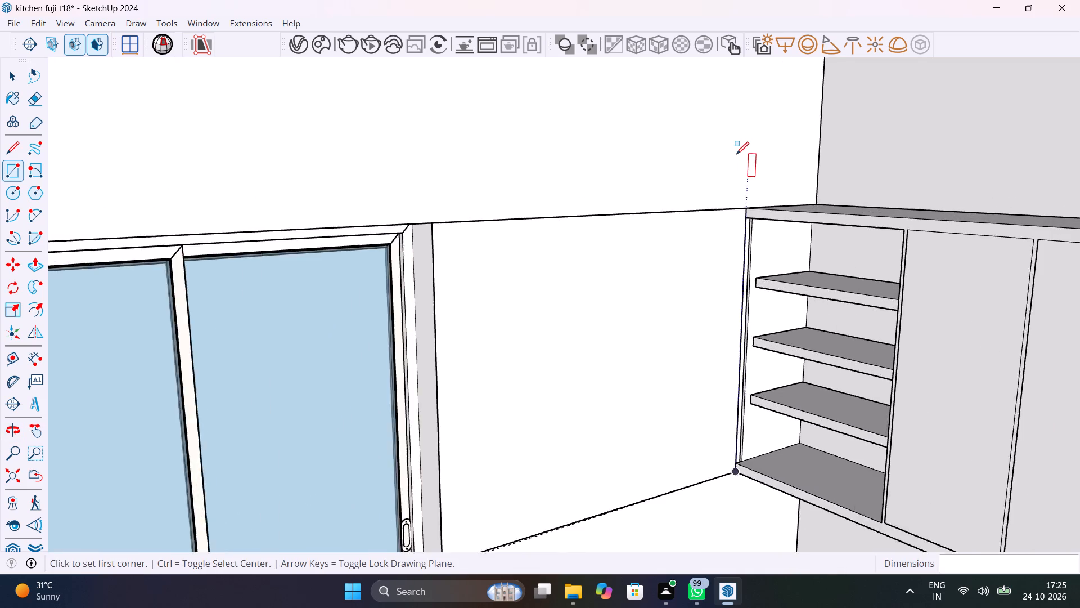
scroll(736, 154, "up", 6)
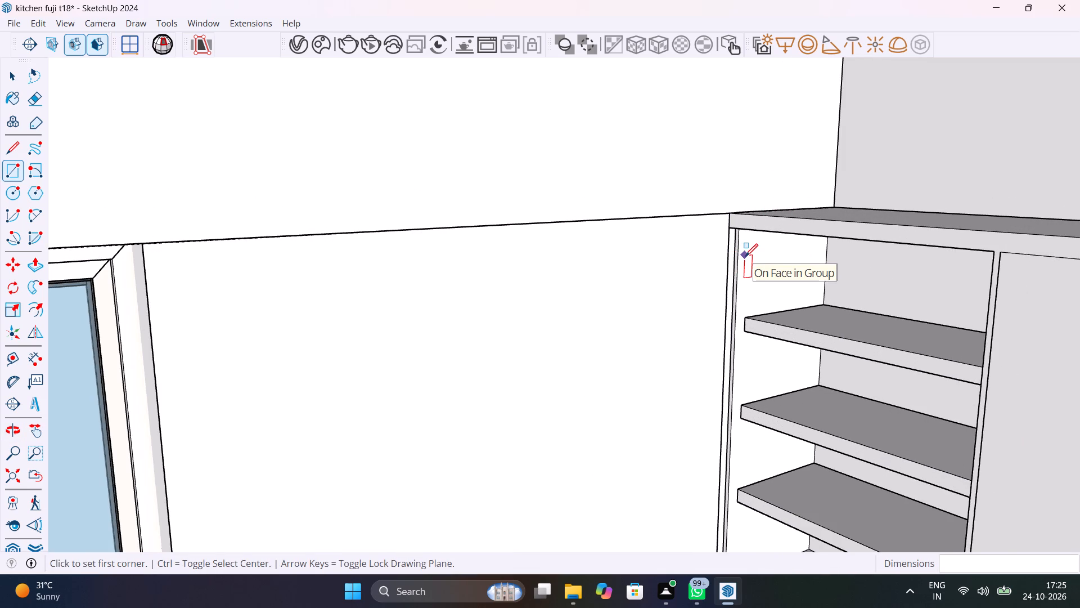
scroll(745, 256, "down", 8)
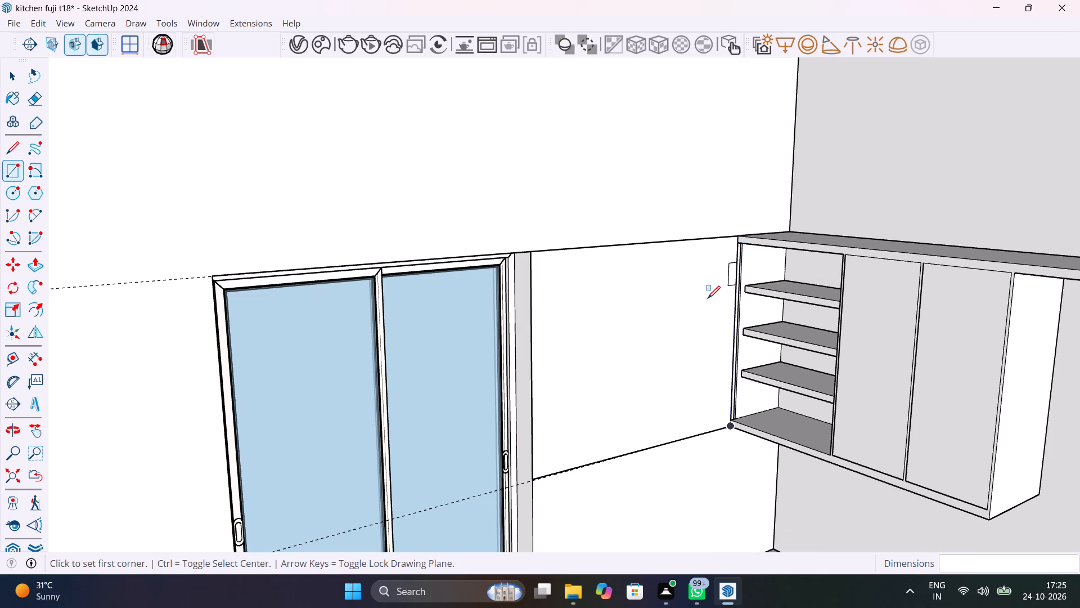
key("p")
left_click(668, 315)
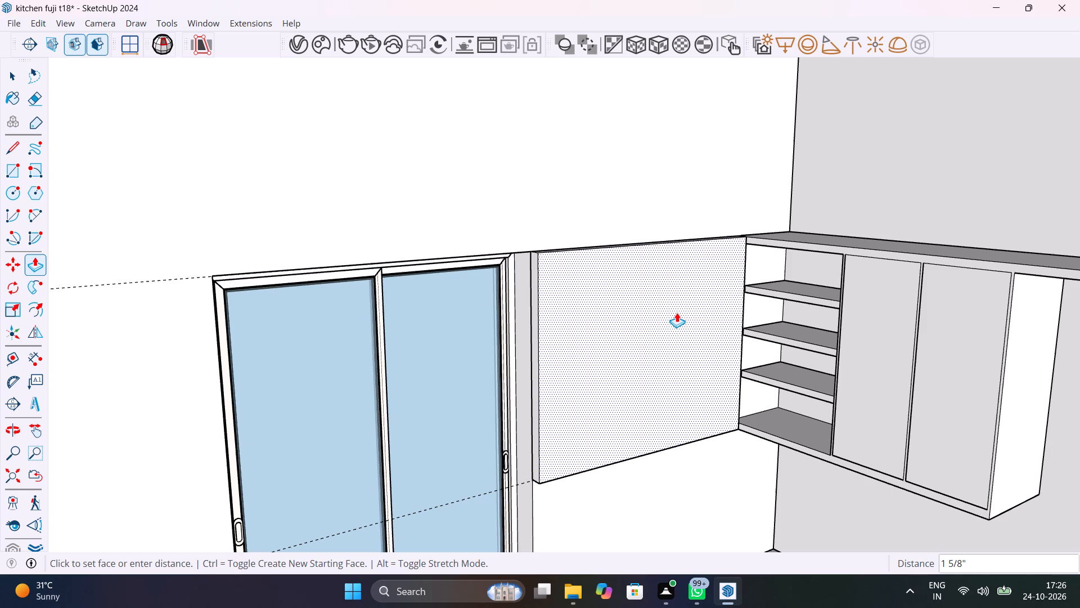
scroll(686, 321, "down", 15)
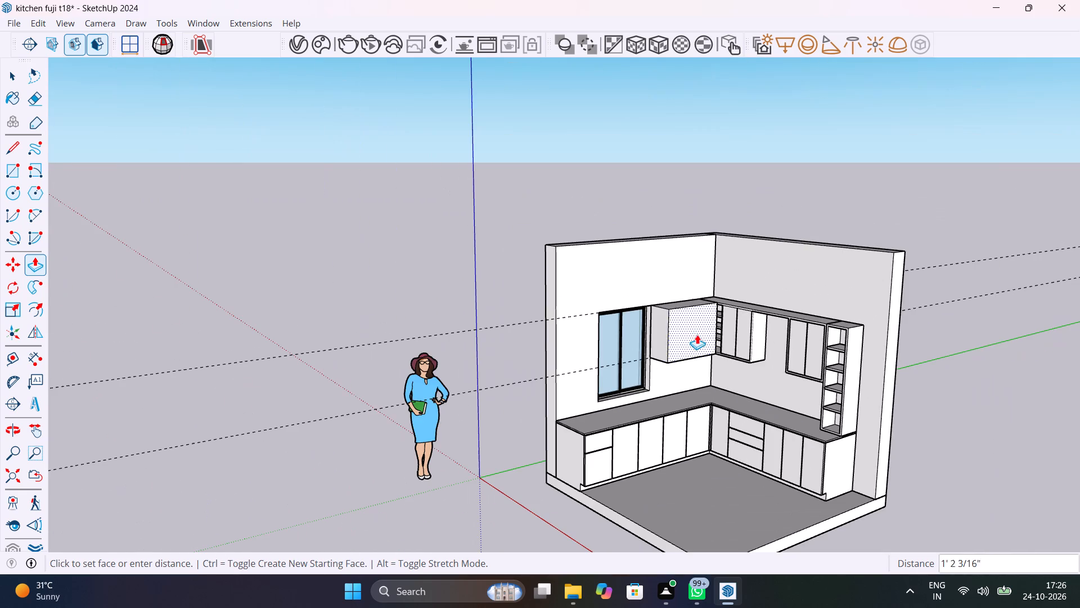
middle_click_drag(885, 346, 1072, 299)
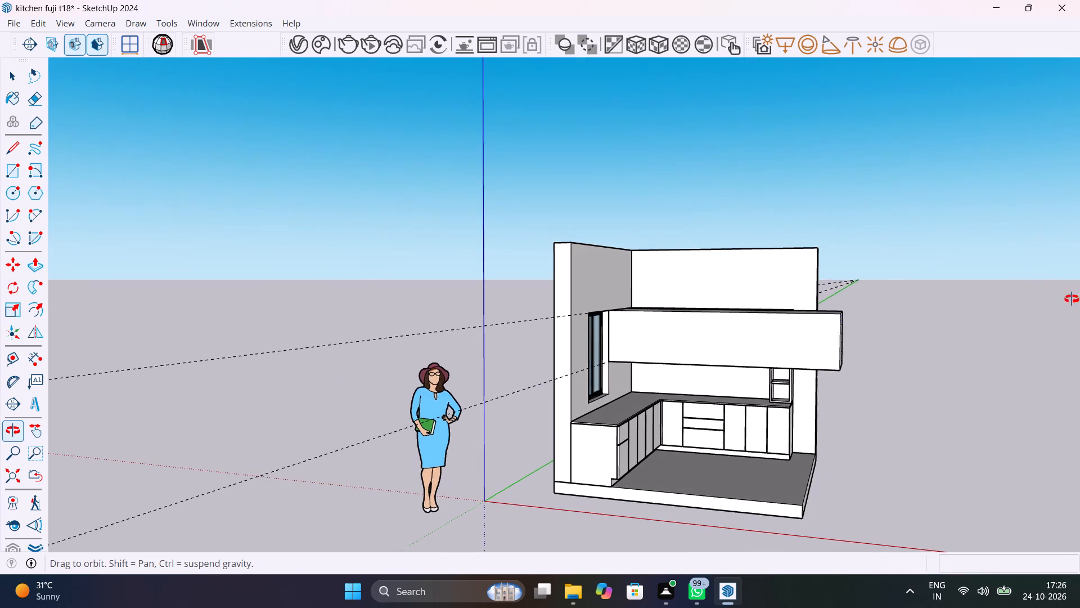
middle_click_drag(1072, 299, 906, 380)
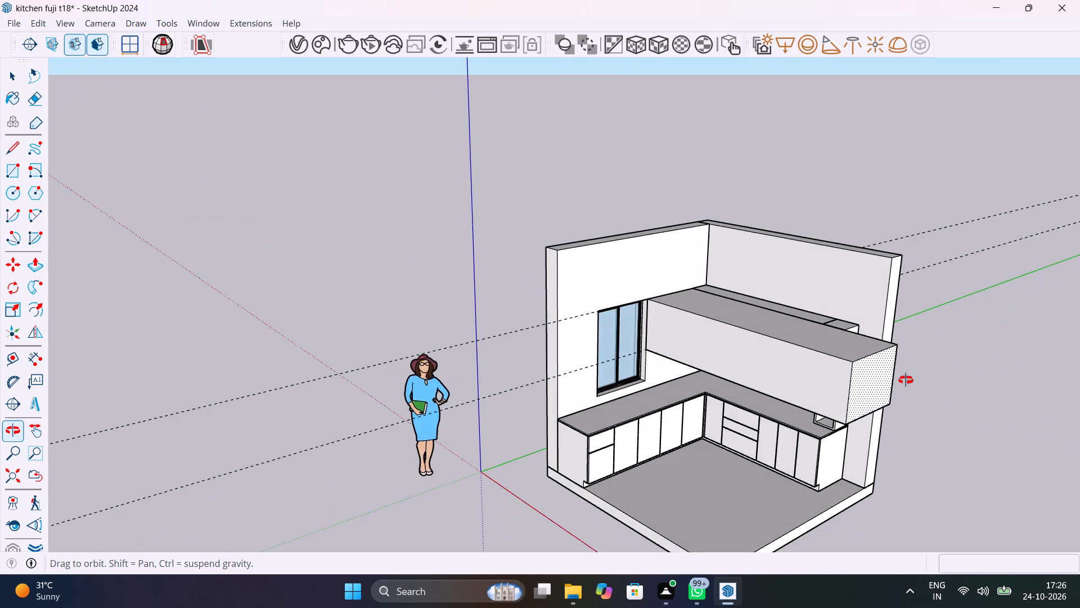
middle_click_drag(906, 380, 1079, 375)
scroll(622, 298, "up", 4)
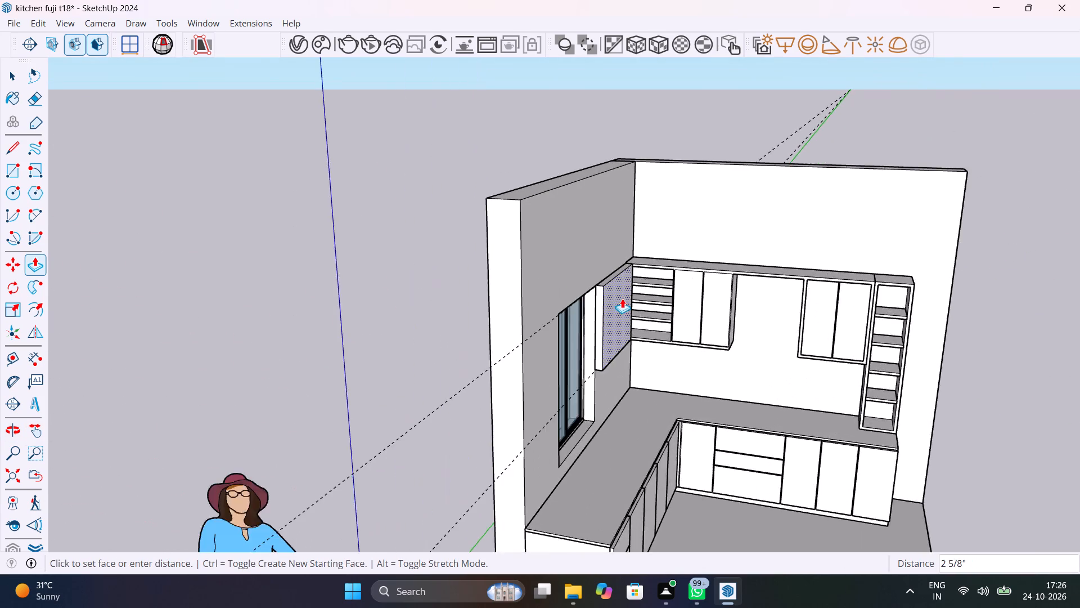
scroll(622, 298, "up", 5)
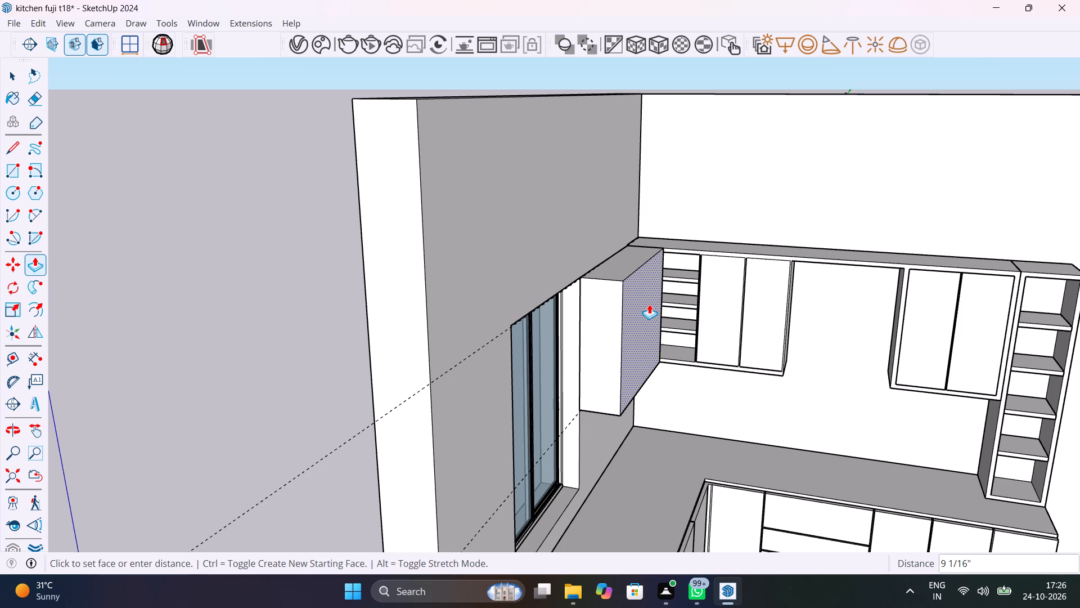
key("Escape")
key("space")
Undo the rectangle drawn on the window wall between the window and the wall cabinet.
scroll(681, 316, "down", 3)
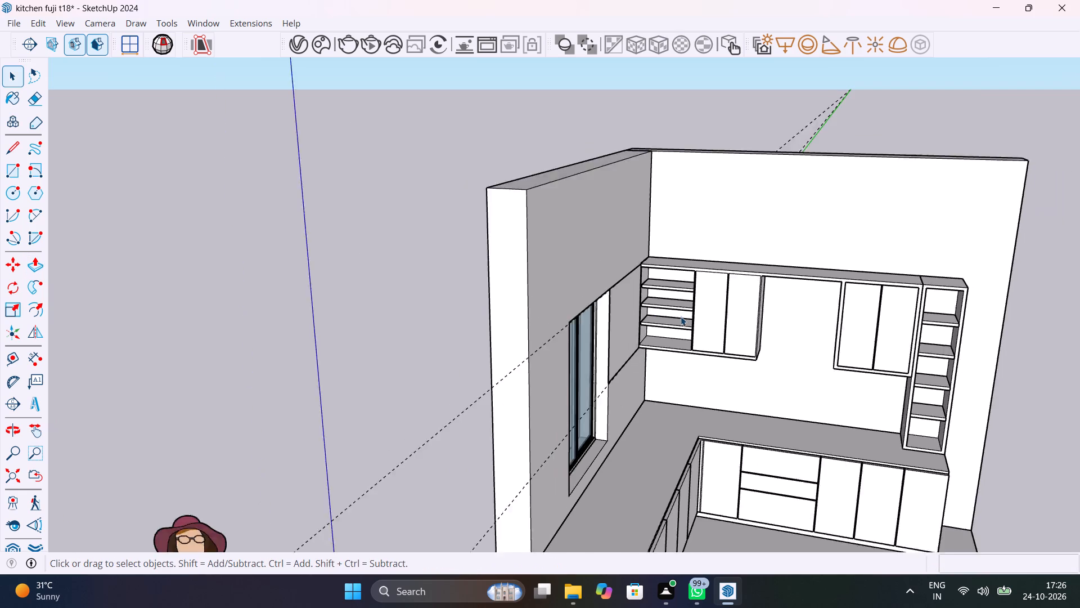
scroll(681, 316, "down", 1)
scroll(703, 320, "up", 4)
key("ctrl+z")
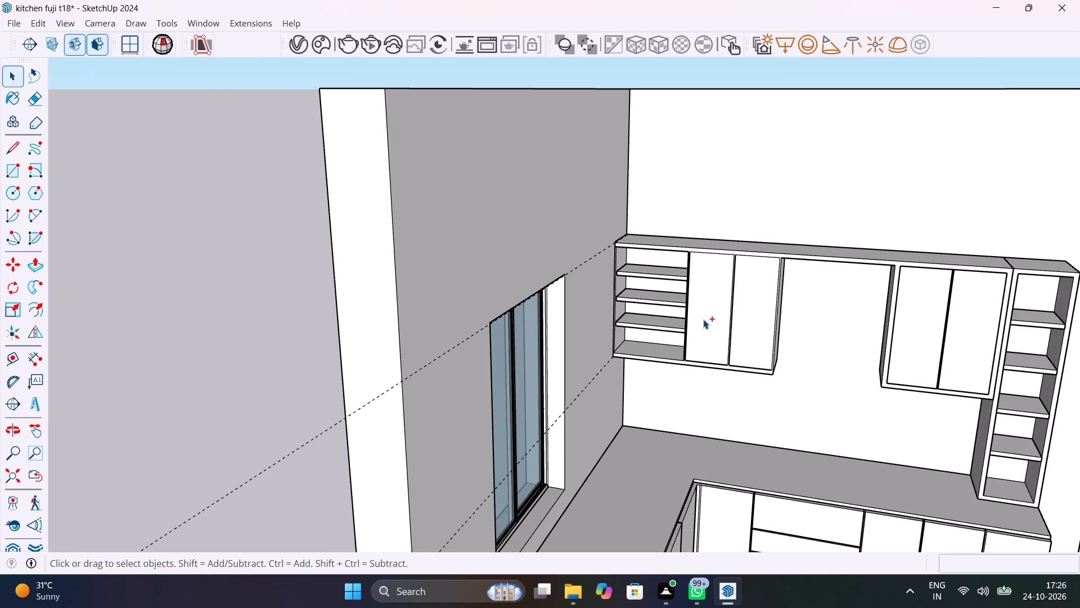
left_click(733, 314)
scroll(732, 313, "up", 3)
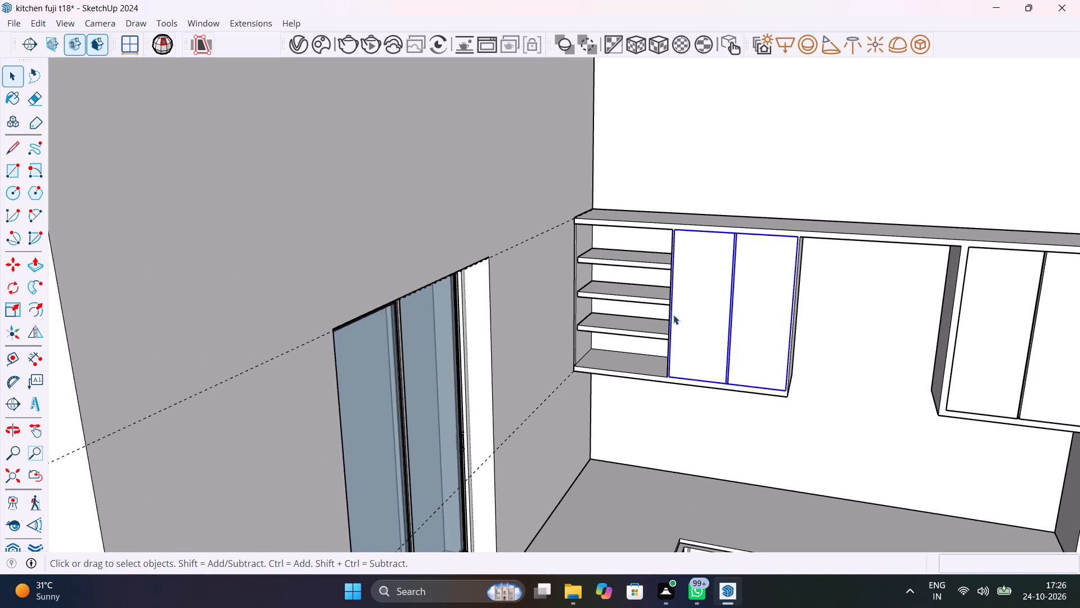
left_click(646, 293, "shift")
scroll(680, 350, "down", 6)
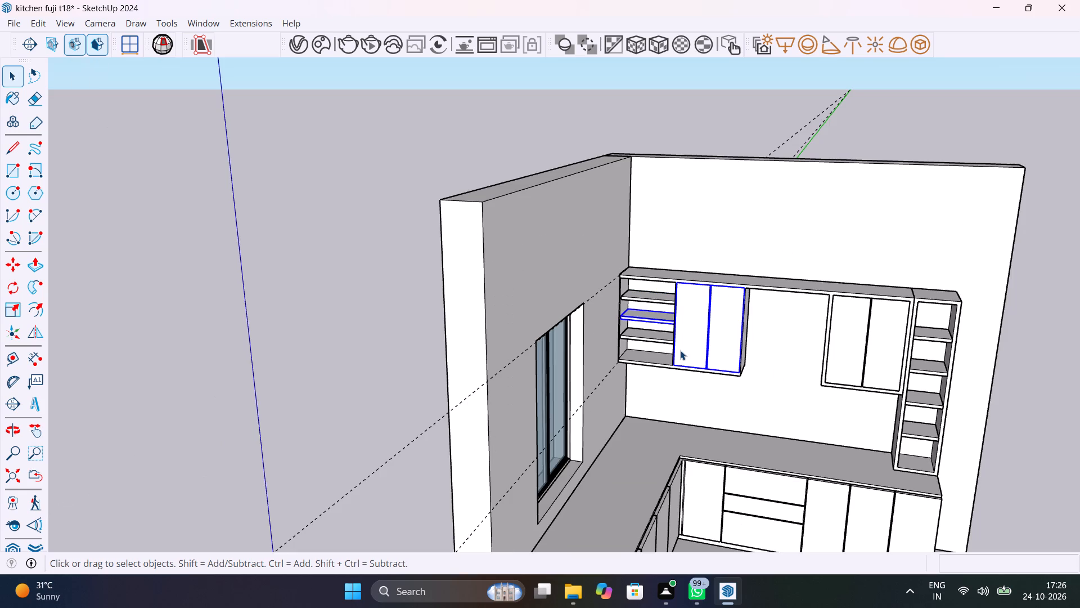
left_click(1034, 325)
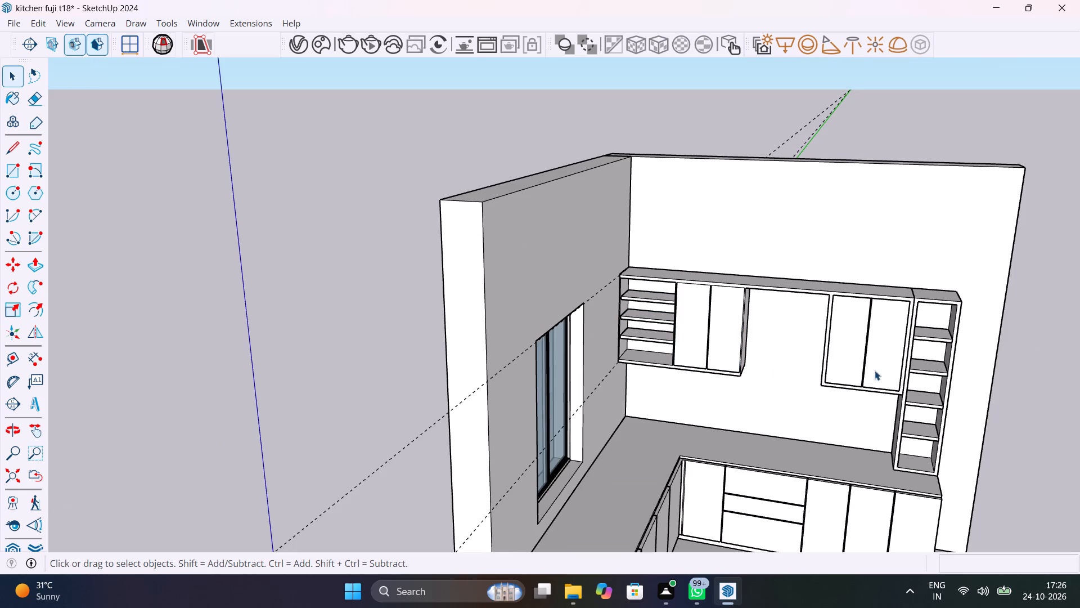
Copy the whole wall cabinet with its doors and niche shelves to the empty space outside the room, beyond the tall shelf unit.
left_click(883, 354)
scroll(883, 354, "up", 9)
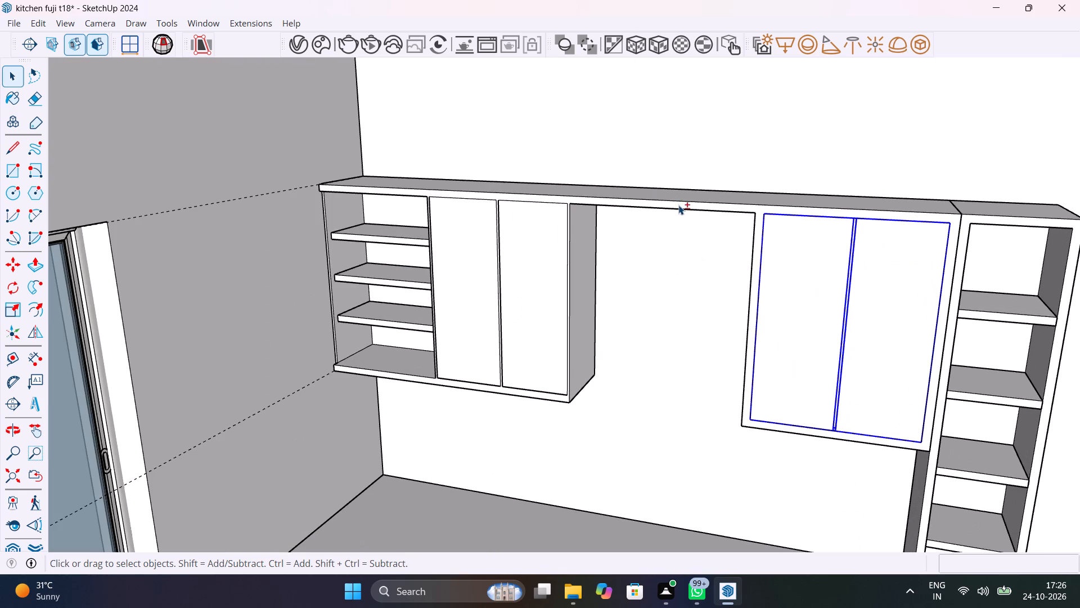
left_click(679, 205, "shift")
left_click(537, 267, "shift")
left_click(395, 240, "shift")
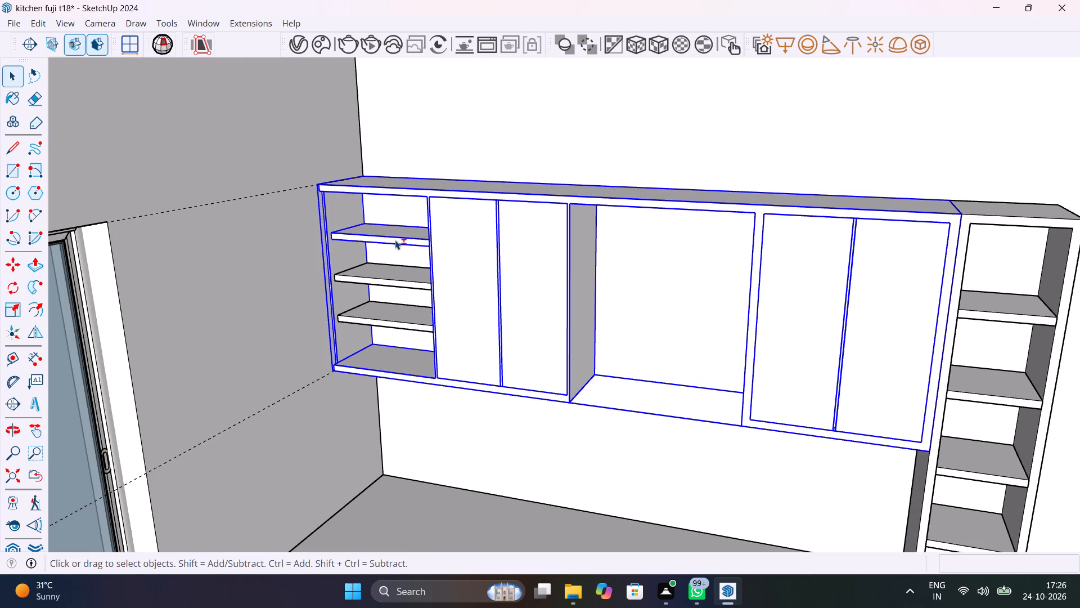
left_click(422, 284, "shift")
left_click(419, 326, "shift")
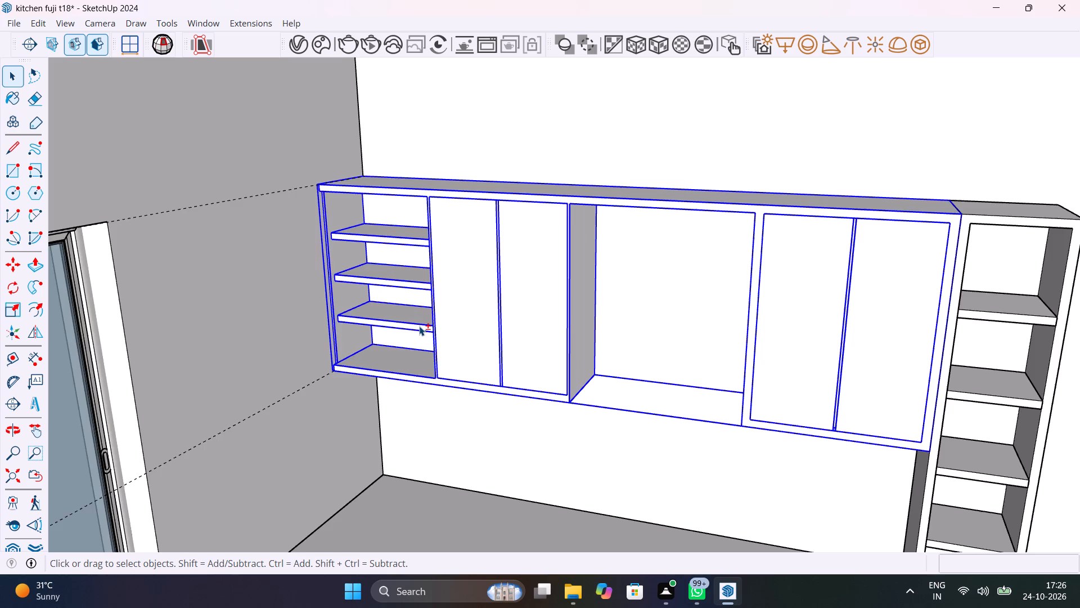
scroll(419, 326, "down", 5, "shift")
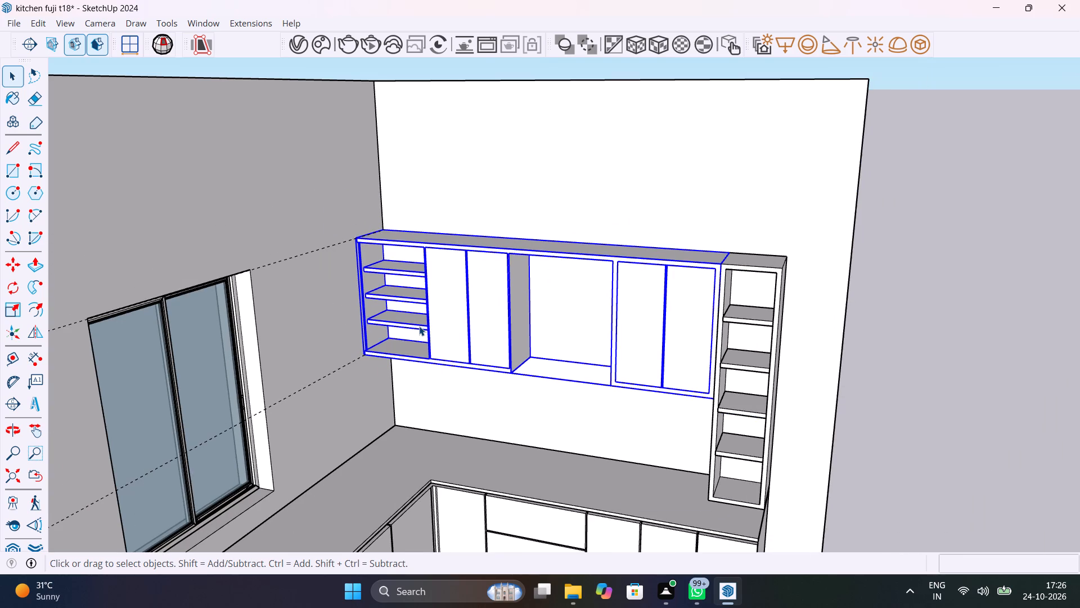
key("m")
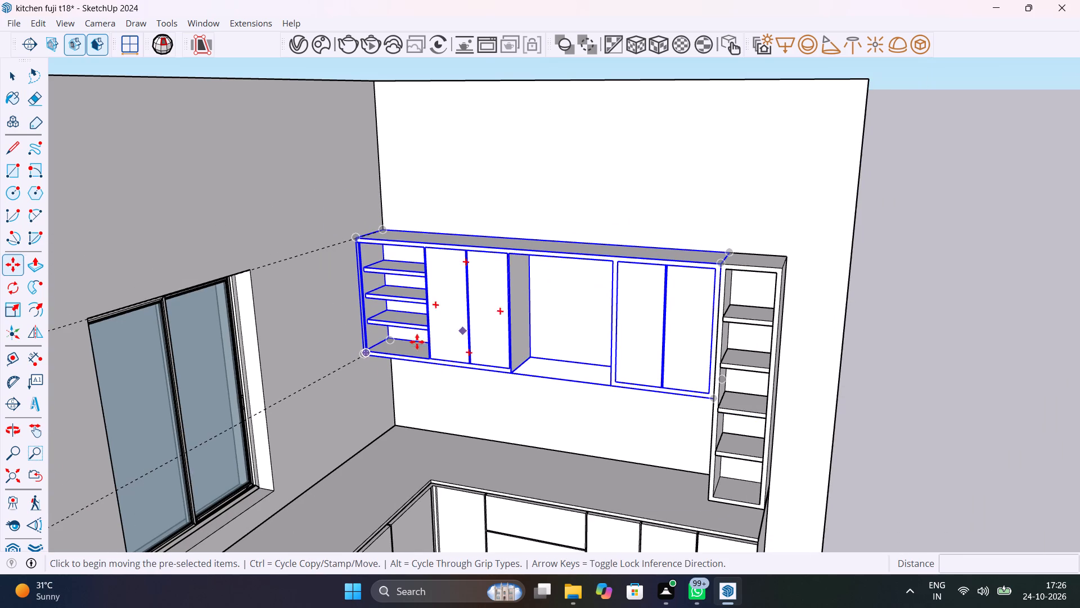
left_click(368, 356)
scroll(584, 348, "down", 13)
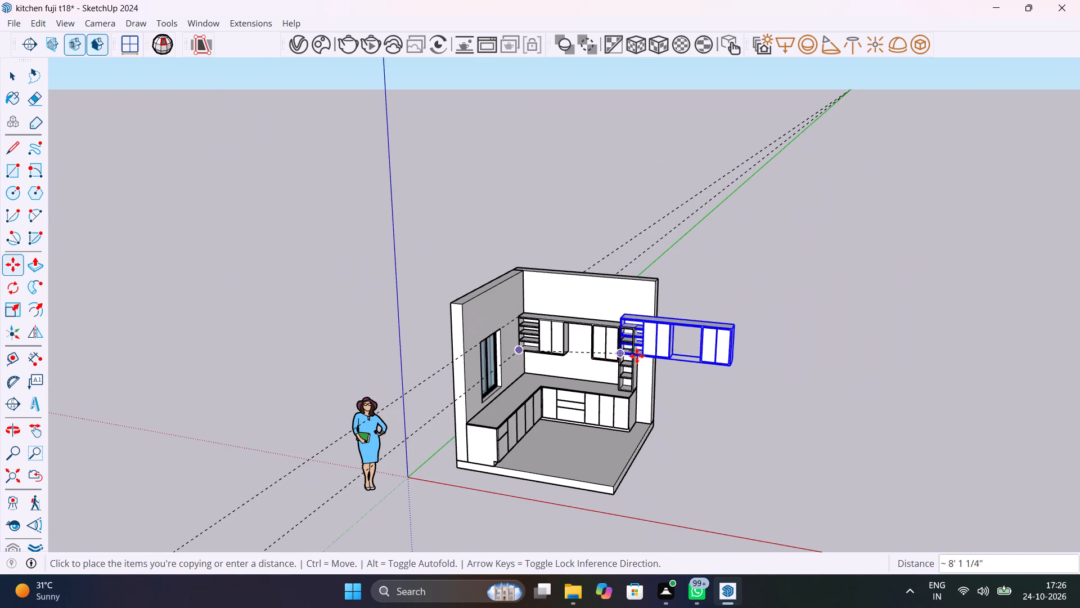
left_click(718, 377)
Delete the original wall cabinet from the back wall, including its doors and niche shelves, keeping the tall shelf unit.
scroll(607, 348, "up", 2)
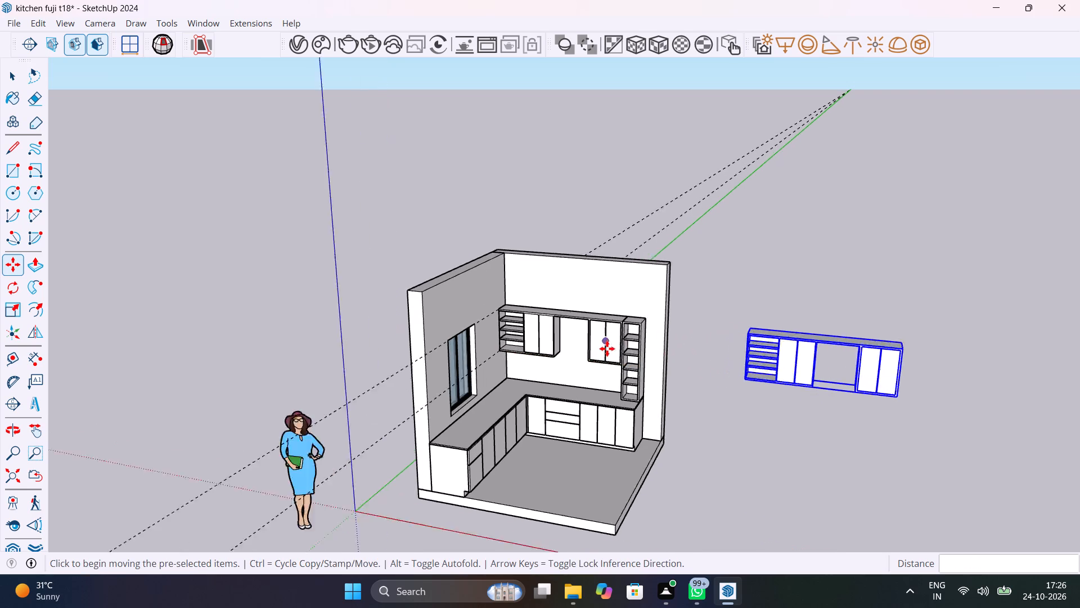
scroll(607, 348, "up", 8)
middle_click_drag(616, 354, 694, 430)
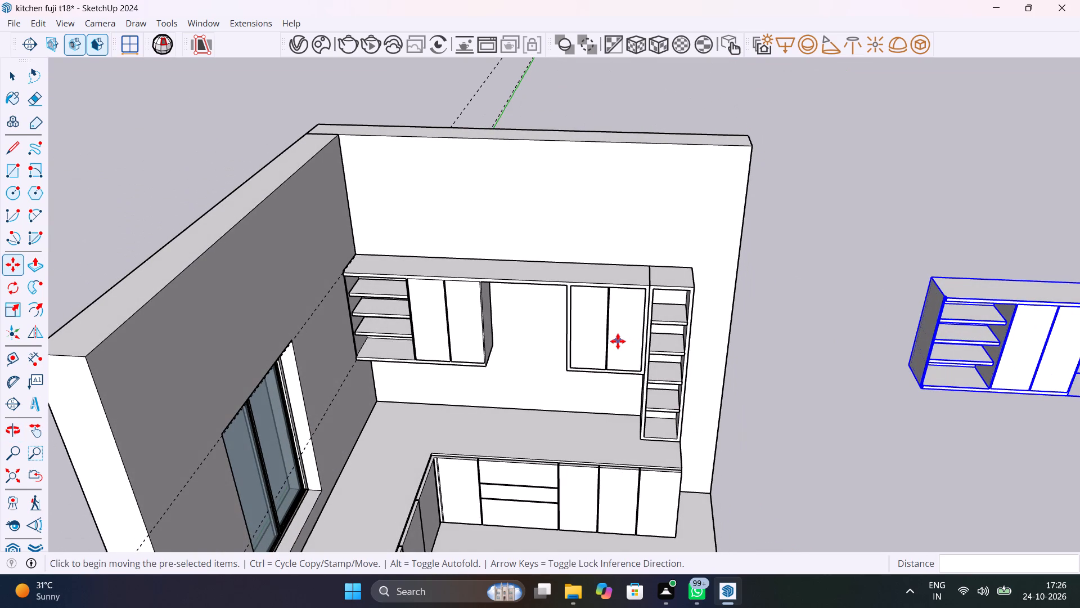
key("space")
left_click(608, 324)
scroll(608, 324, "up", 4)
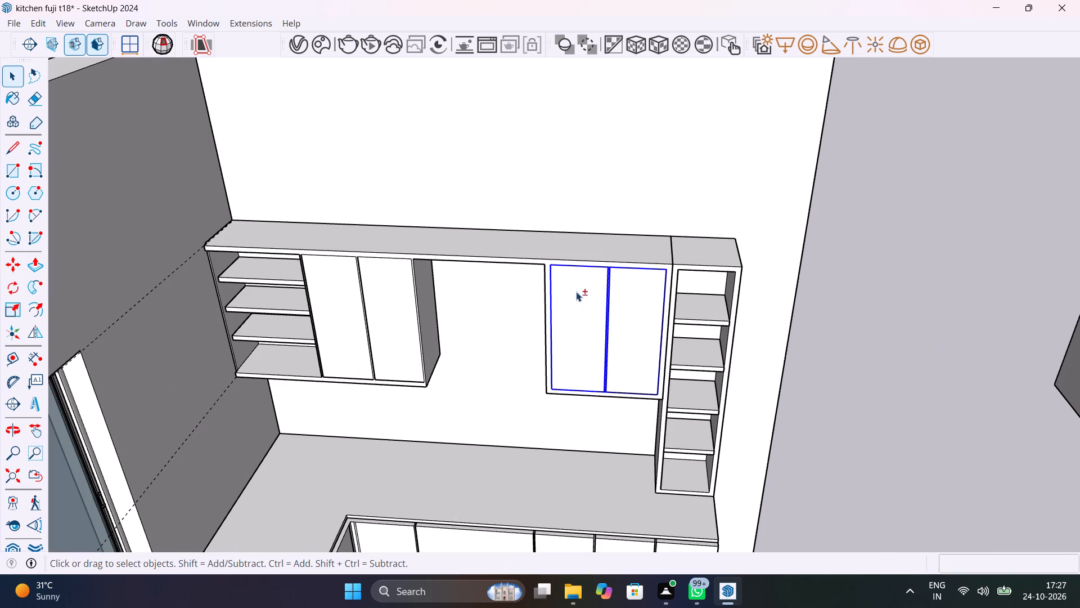
left_click(528, 262, "shift")
left_click(379, 324, "shift")
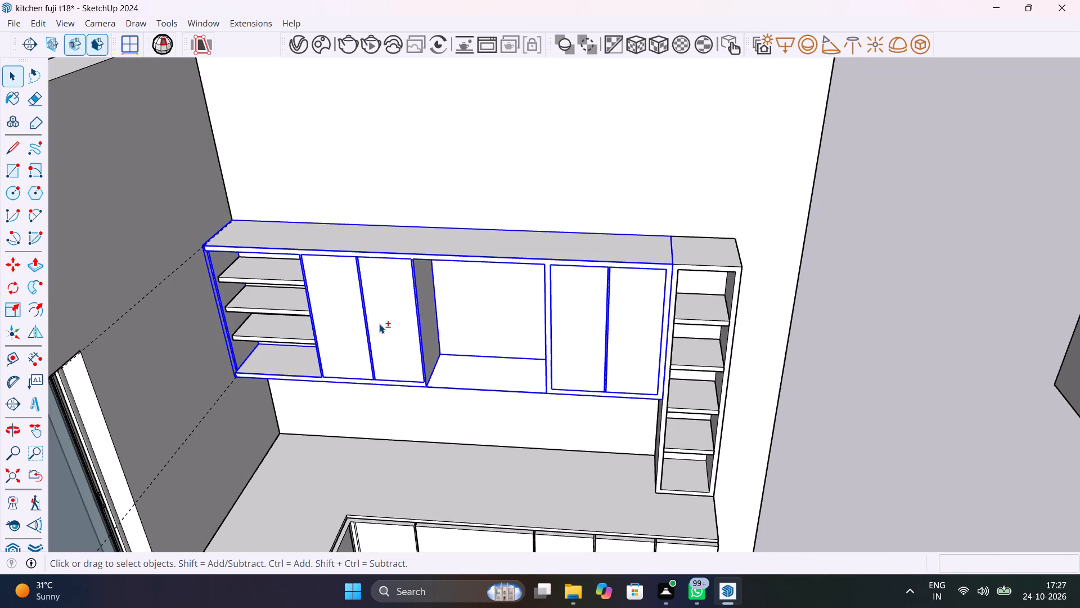
left_click(294, 278, "shift")
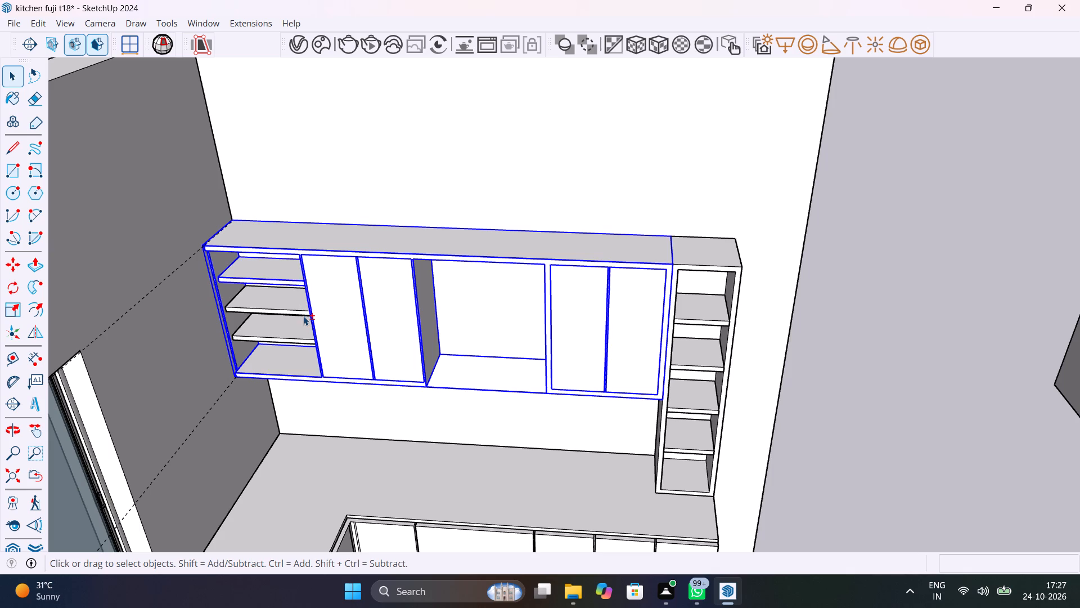
left_click(303, 316, "shift")
left_click(314, 342, "shift")
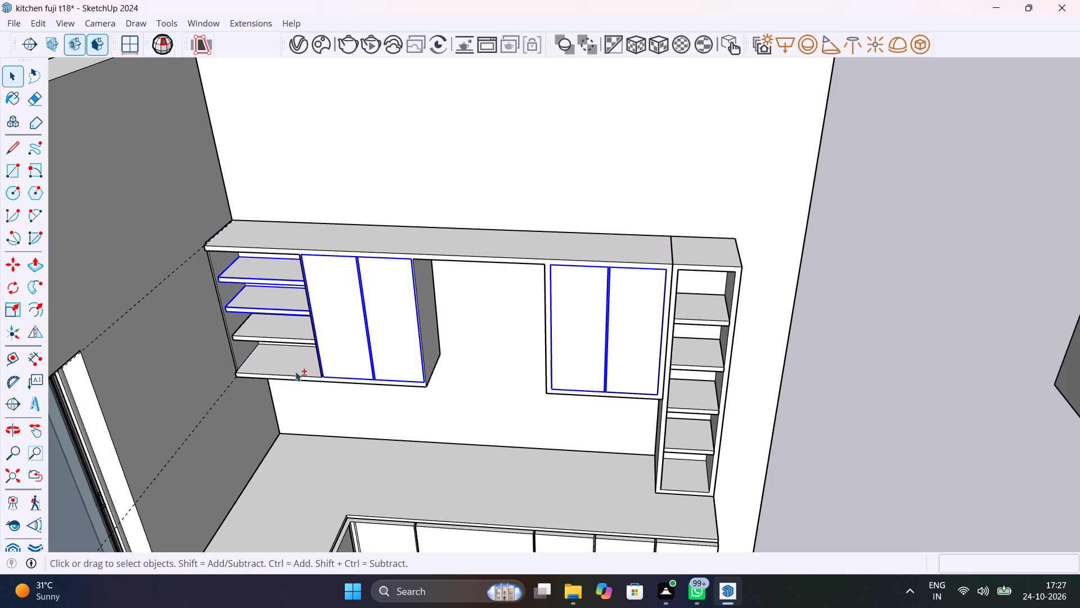
left_click(297, 335, "shift")
left_click(301, 372, "shift")
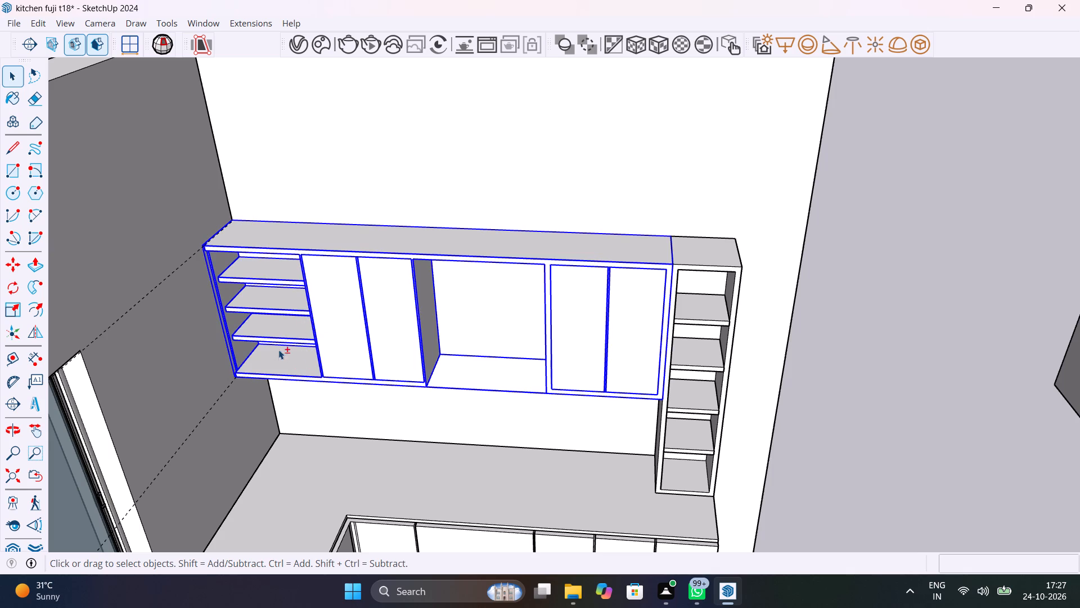
key("Delete")
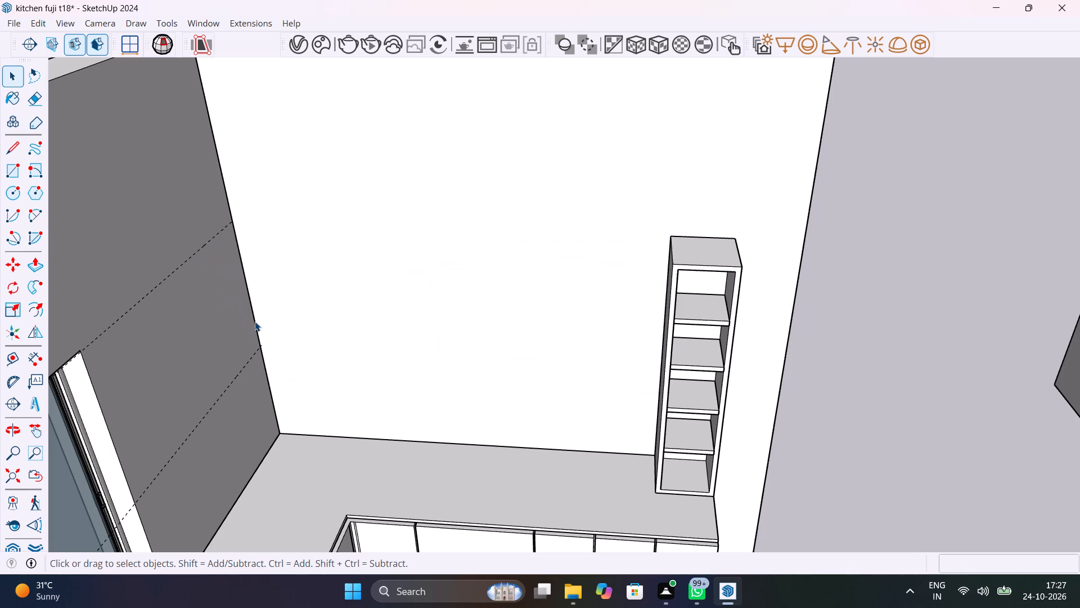
Place a horizontal guide on the back wall about 2' above the countertop edge, meeting the window wall's lower guide.
middle_click_drag(404, 330, 402, 330)
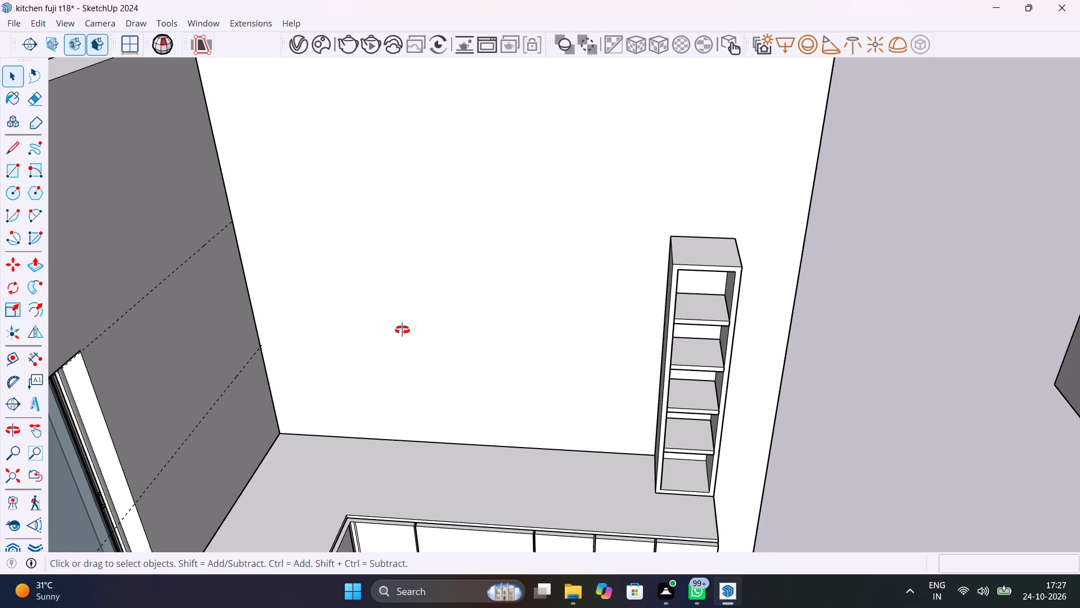
middle_click_drag(402, 330, 374, 263)
key("t")
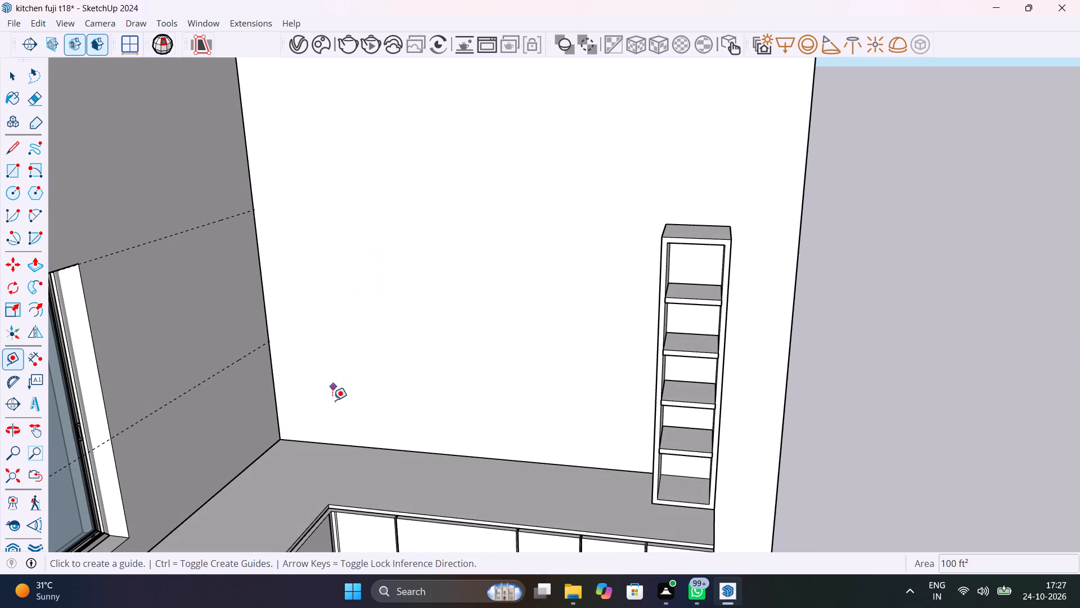
left_click(352, 442)
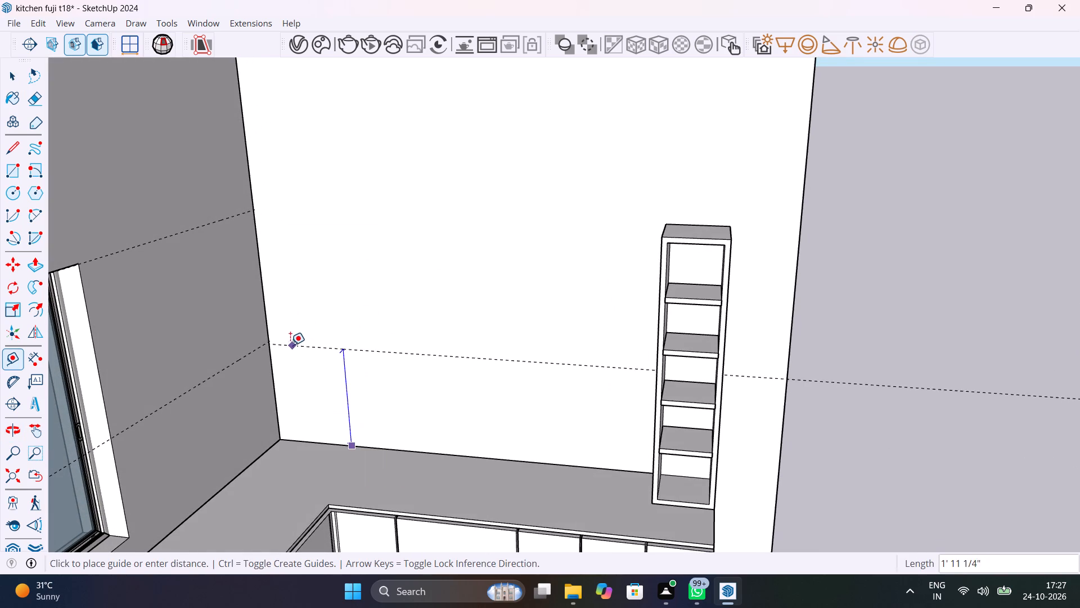
left_click(273, 341)
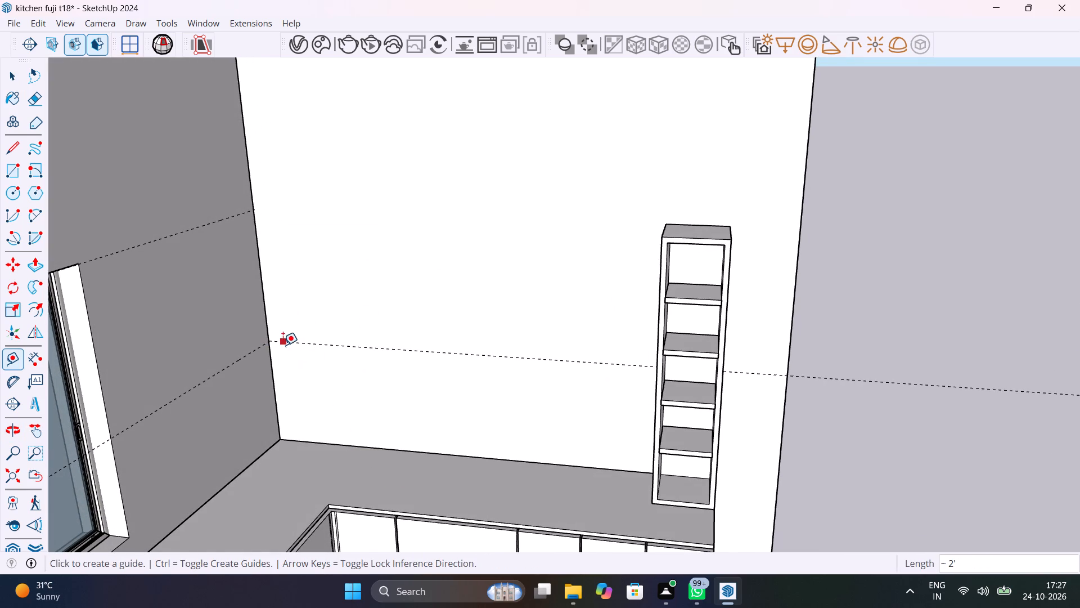
Place a second horizontal guide on the back wall about 2' 5 3/16" above the first, at the tall shelf unit's top corner.
left_click(287, 343)
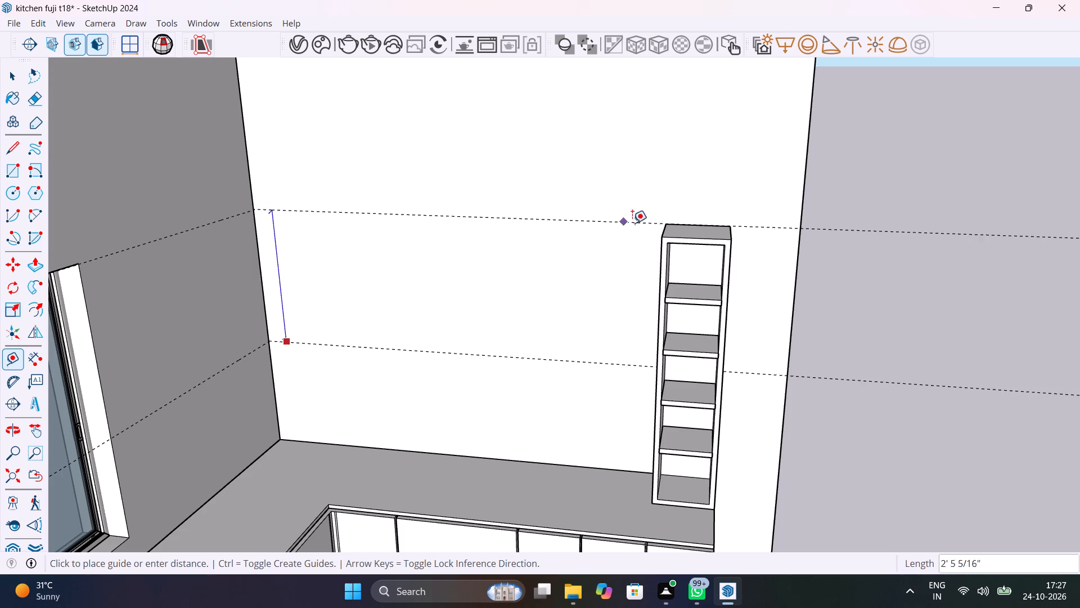
left_click(669, 224)
Draw a rectangle about 4' by 2' 5 1/4" on the window wall, from the window's top corner to the lower guide at the room corner.
scroll(519, 305, "down", 4)
middle_click_drag(528, 319, 439, 299)
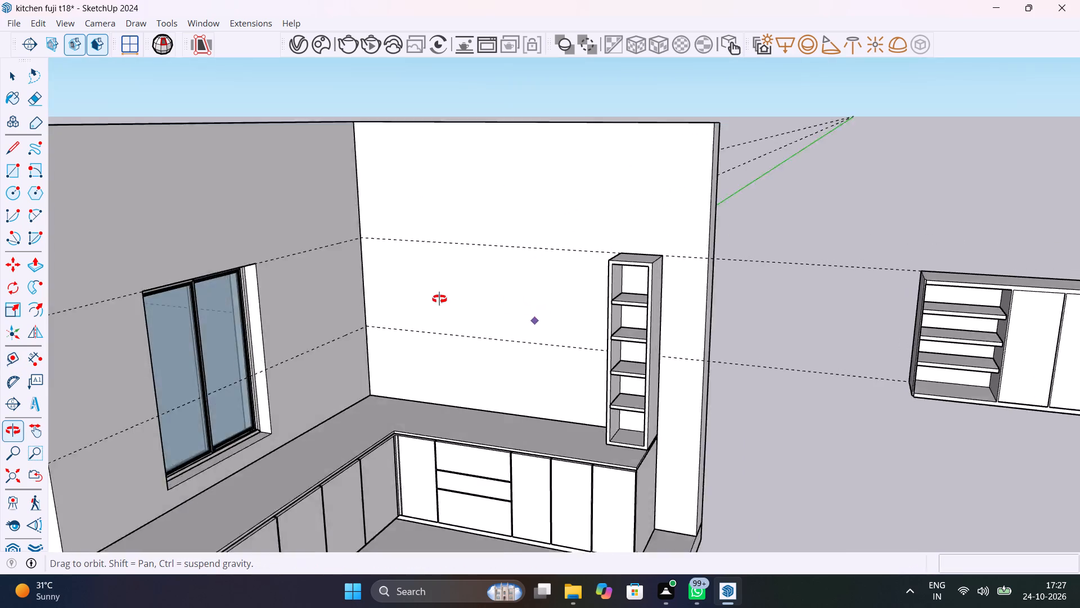
middle_click_drag(439, 299, 389, 300)
key("space")
type("r")
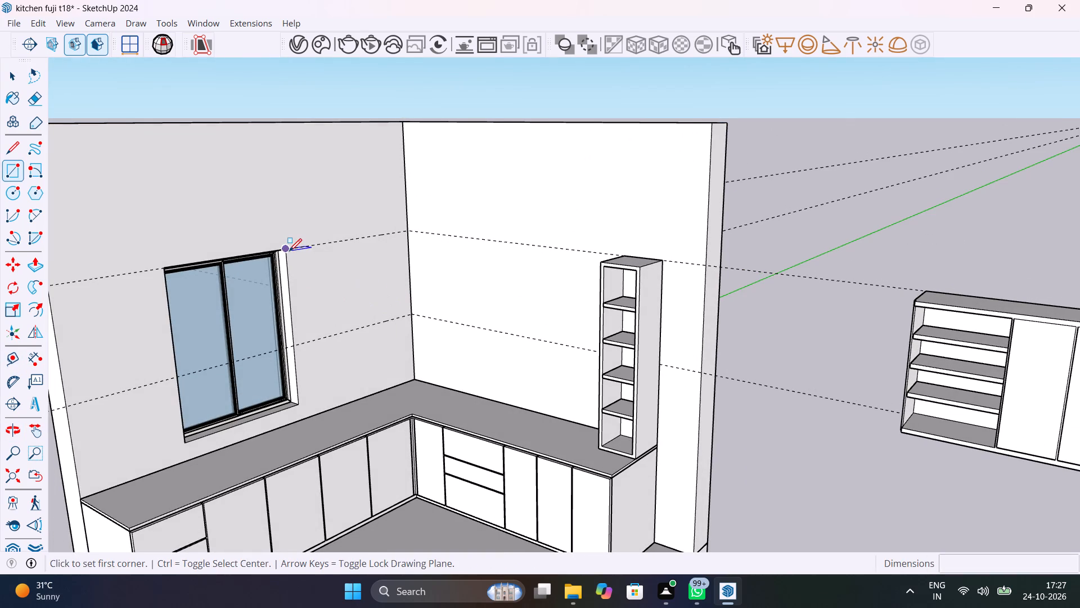
left_click(289, 251)
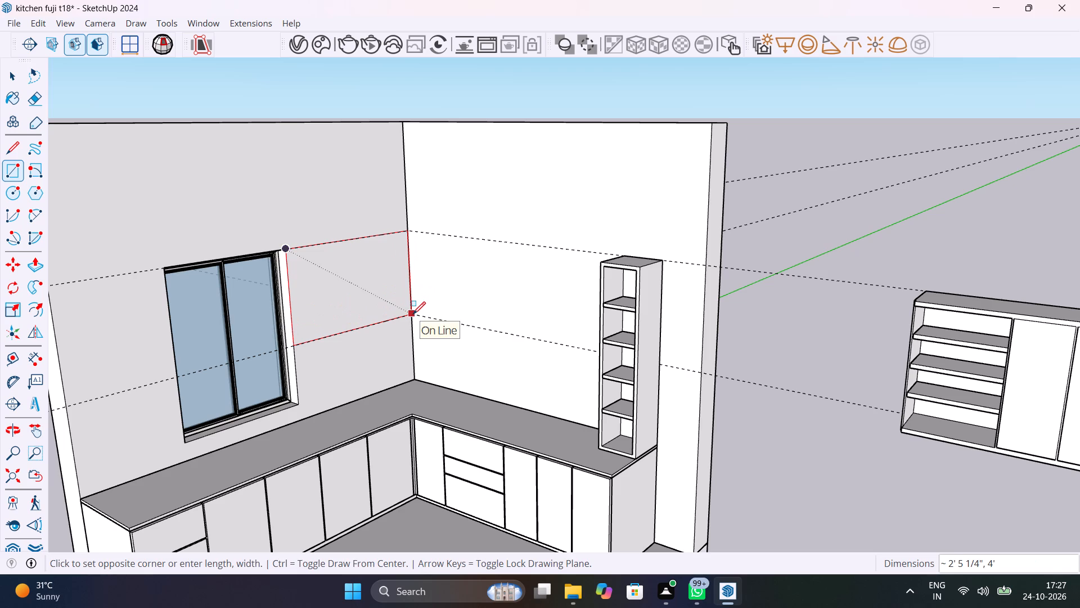
left_click(413, 314)
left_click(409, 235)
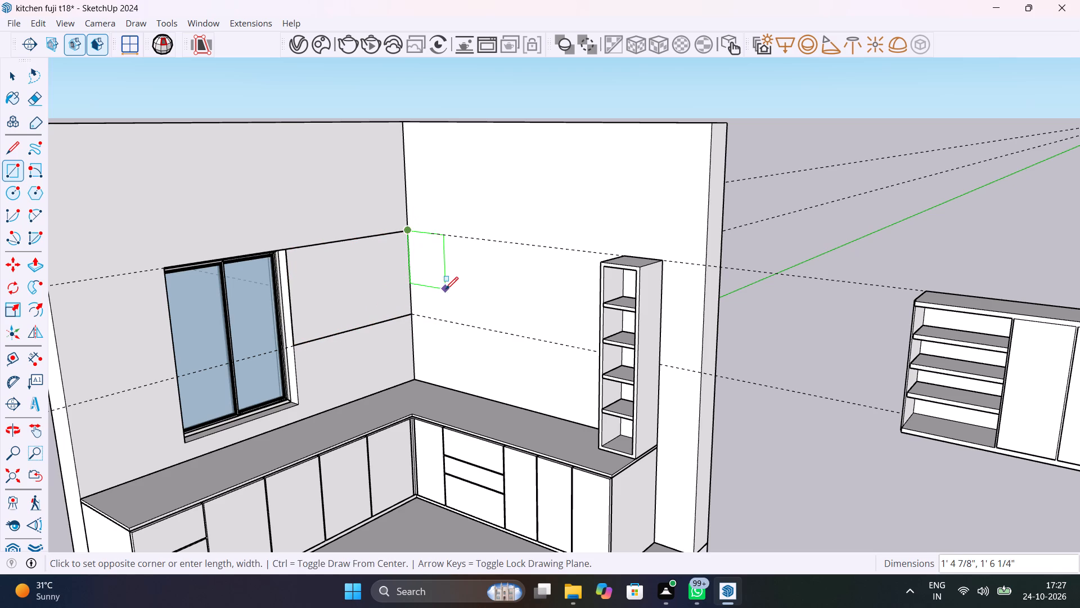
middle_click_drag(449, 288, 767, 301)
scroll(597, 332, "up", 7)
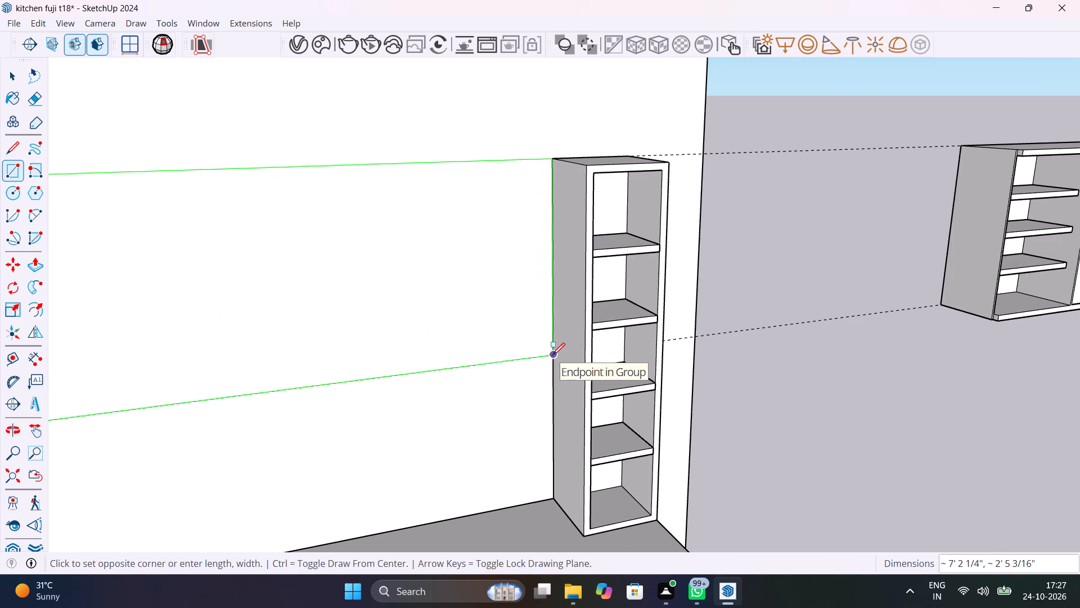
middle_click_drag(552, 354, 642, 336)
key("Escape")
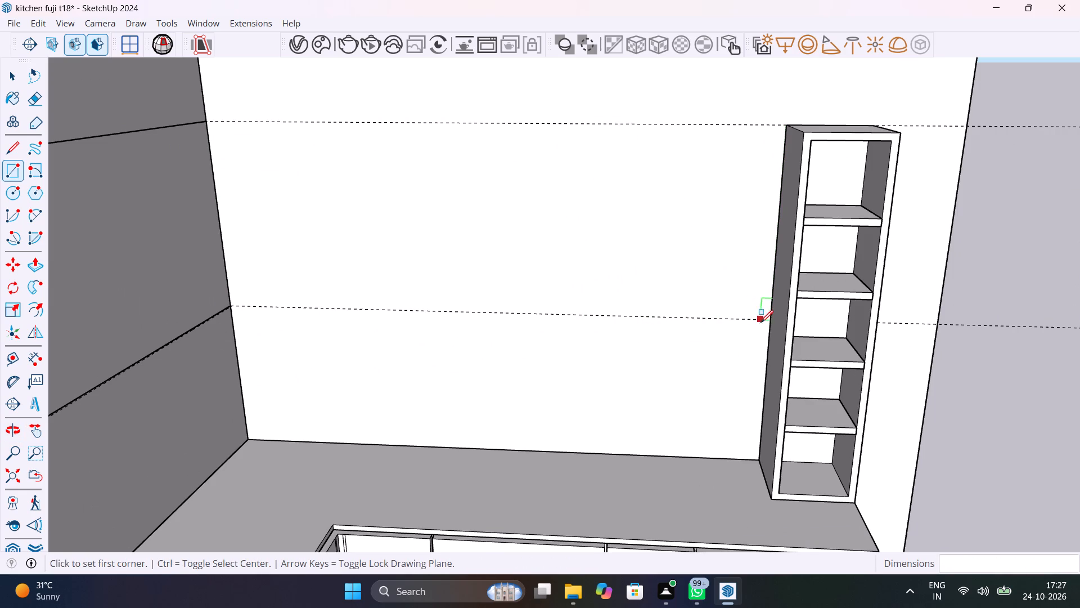
Draw a rectangle about 7' 2 1/4" by 2' 5 3/16" on the back wall between the guides, from the tall shelf unit to the room corner.
left_click(767, 320)
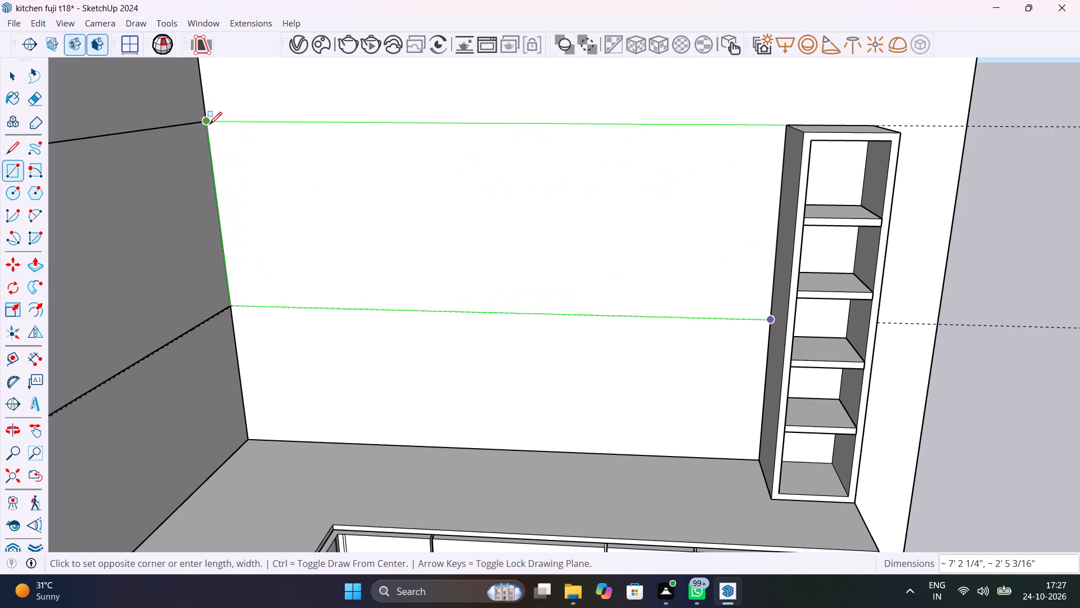
left_click(209, 124)
Push/Pull the back wall rectangle out 11" into the room to form the wall cabinet block.
scroll(343, 241, "down", 7)
middle_click_drag(382, 252, 275, 295)
key("space")
key("p")
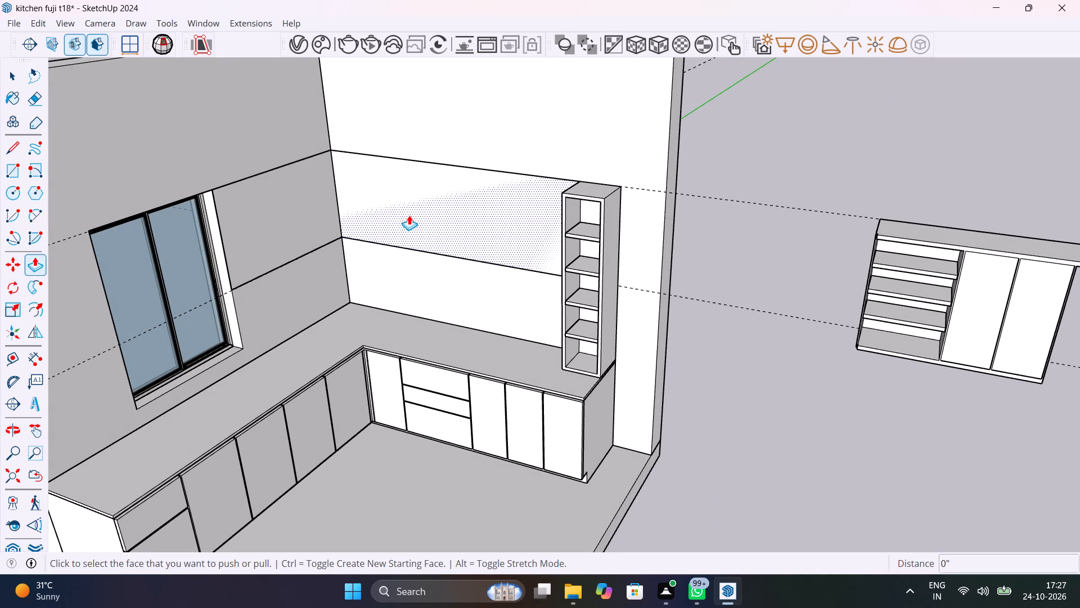
left_click(409, 215)
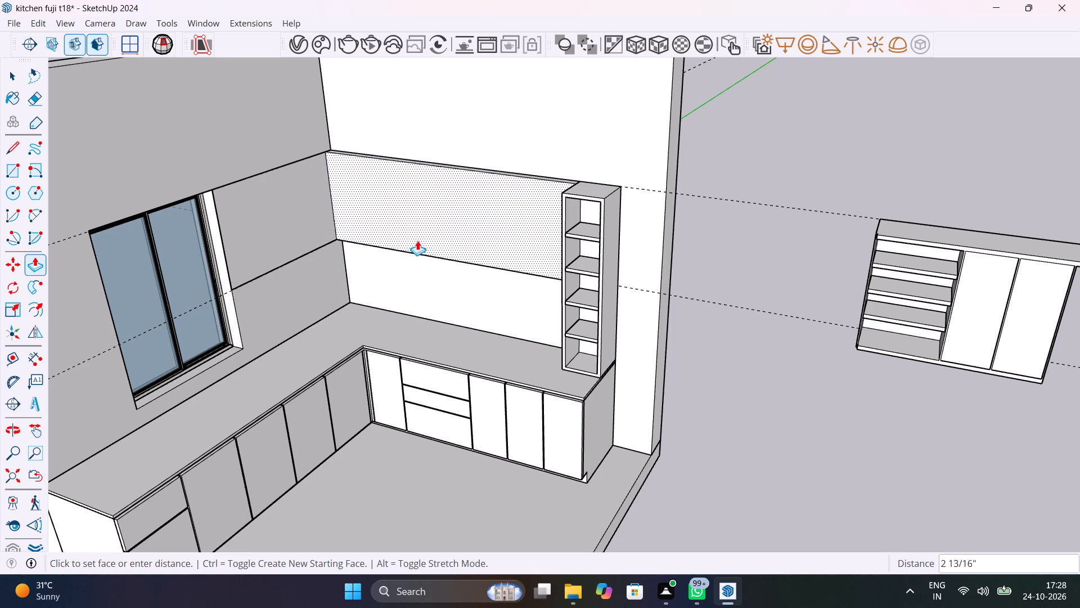
middle_click_drag(498, 290, 549, 333)
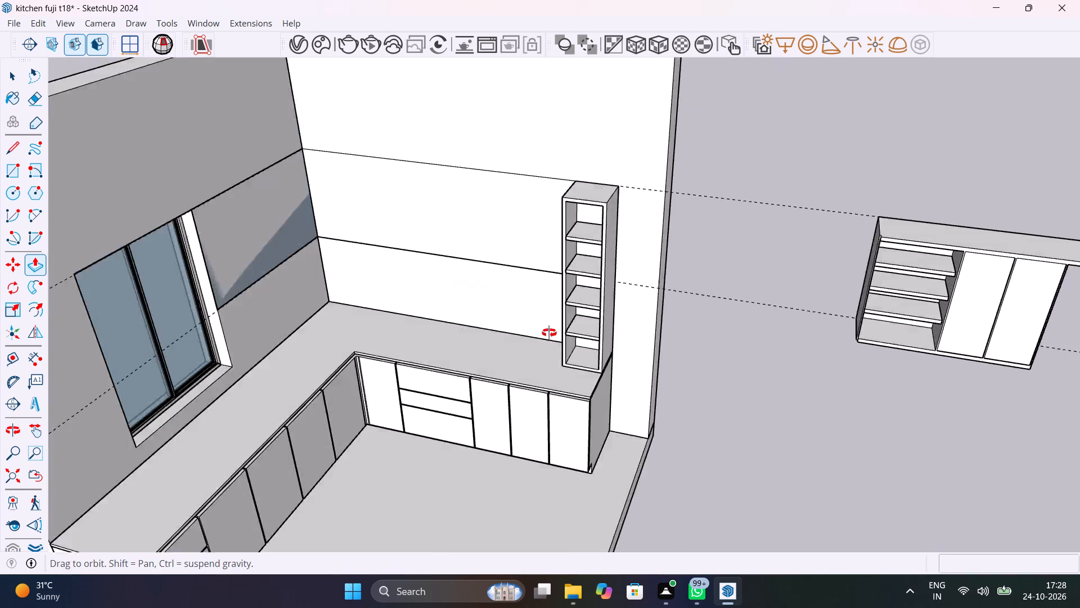
middle_click_drag(549, 333, 690, 449)
scroll(523, 265, "up", 2)
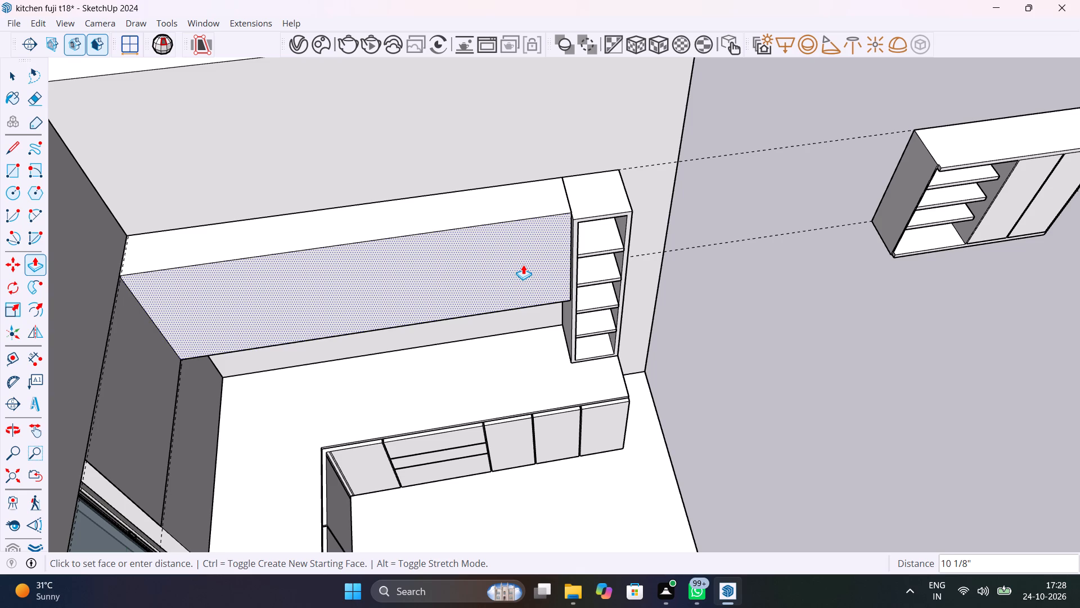
type("11\"")
key("Return")
middle_click_drag(329, 307, 425, 307)
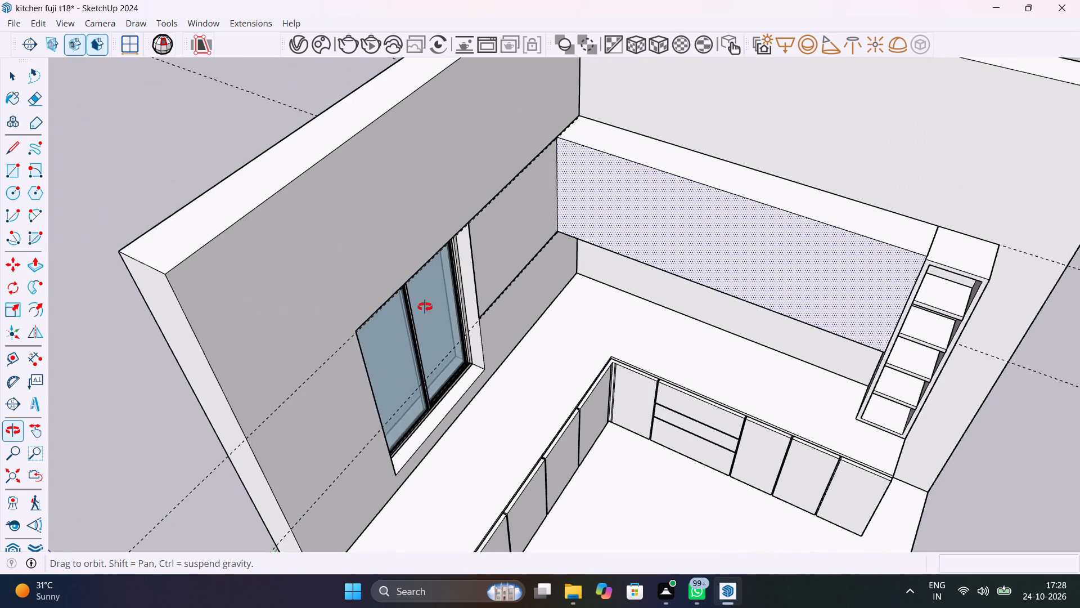
Place a vertical guide on the back wall block's front face, 11" from its edge at the window wall.
middle_click_drag(425, 307, 225, 281)
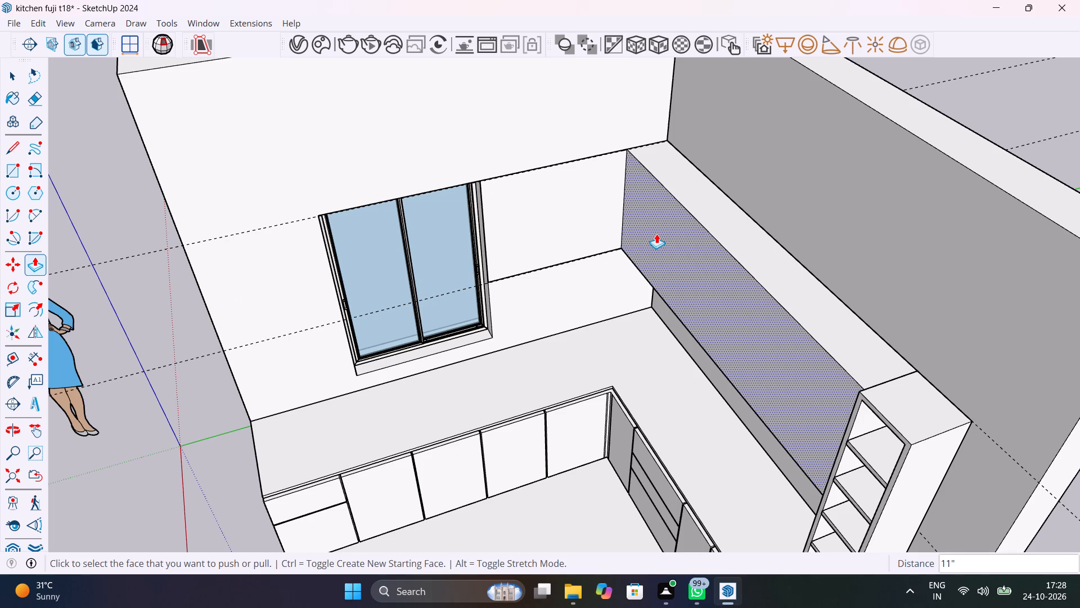
scroll(647, 229, "up", 4)
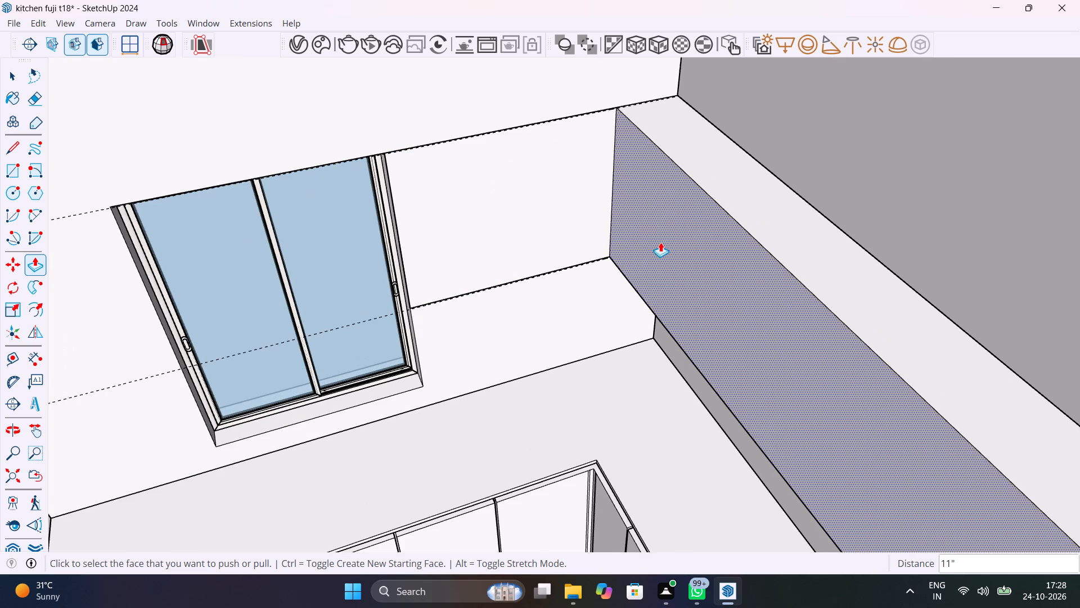
key("space")
key("t")
left_click(613, 159)
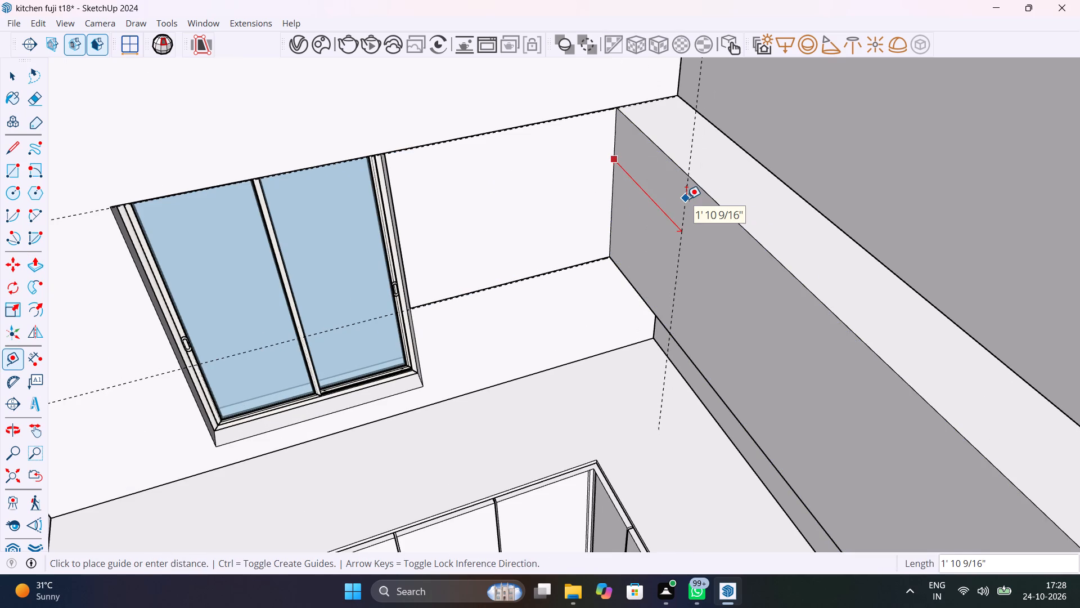
type("1'")
key("BackSpace")
key("BackSpace")
key("BackSpace")
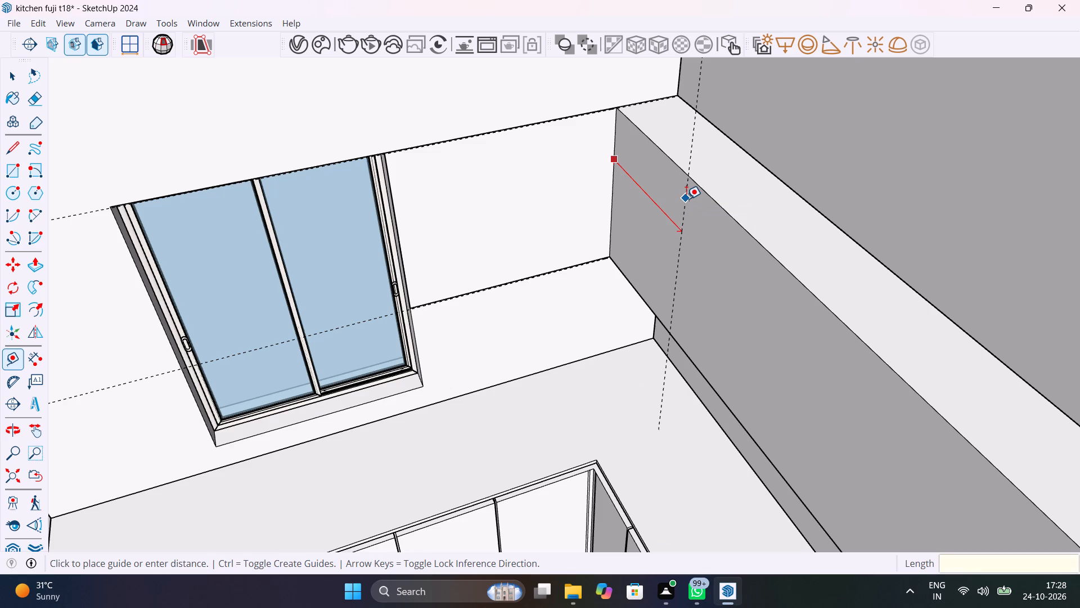
type("11\"")
key("Return")
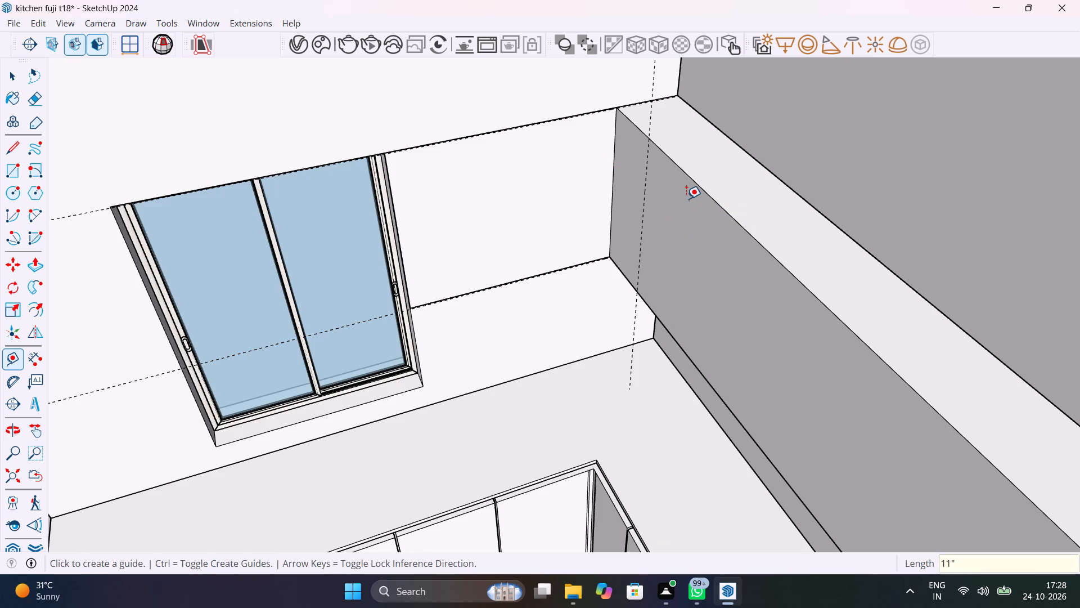
Draw a rectangle 11" by about 2' 5 3/16" on the back wall block's face, between the window wall and the vertical guide.
key("space")
key("p")
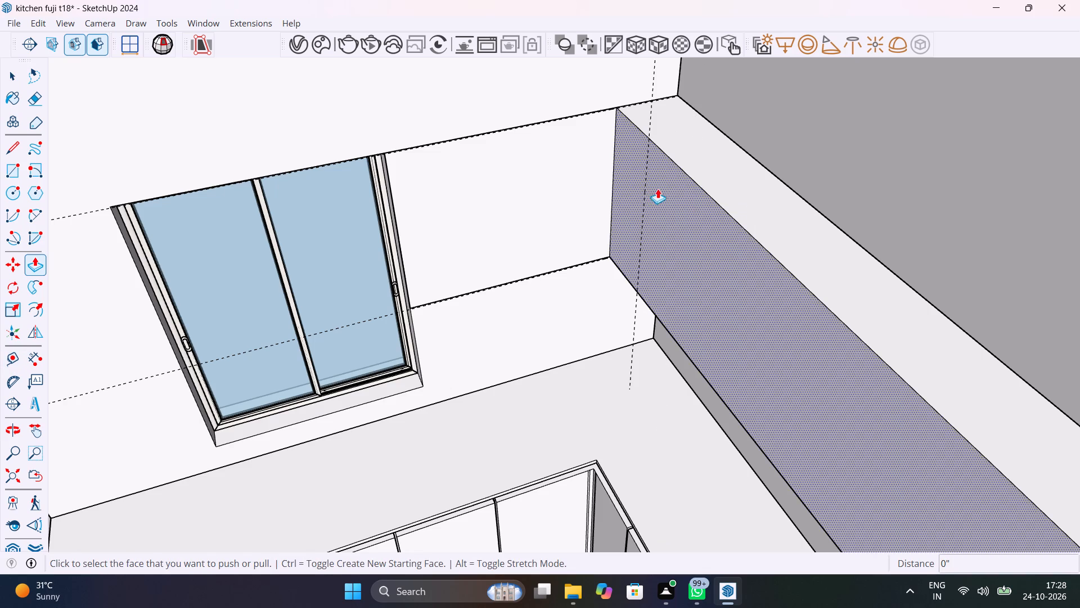
middle_click_drag(672, 258, 843, 229)
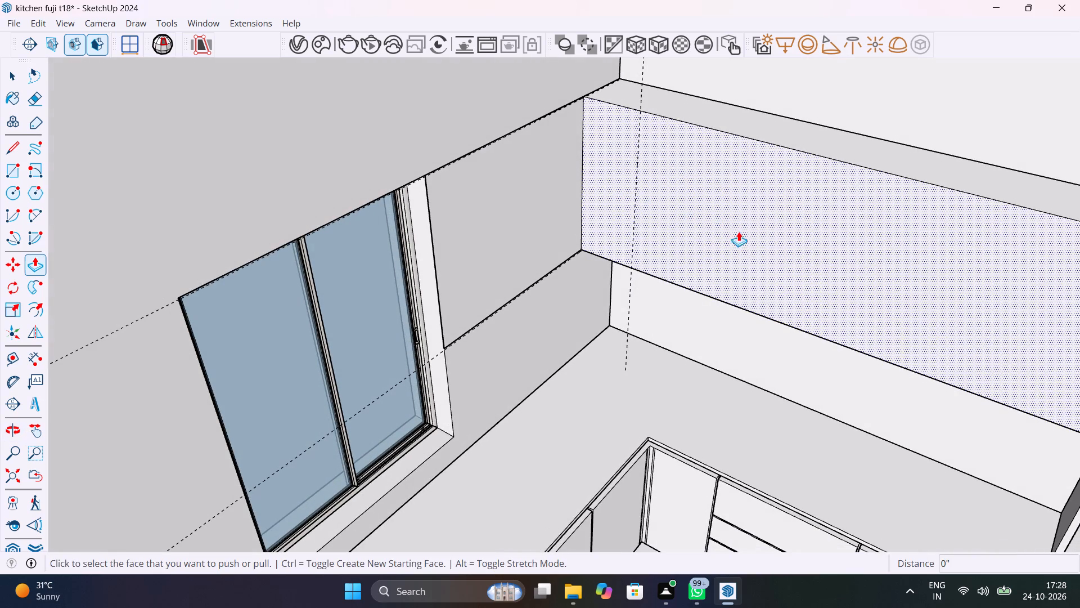
key("space")
key("r")
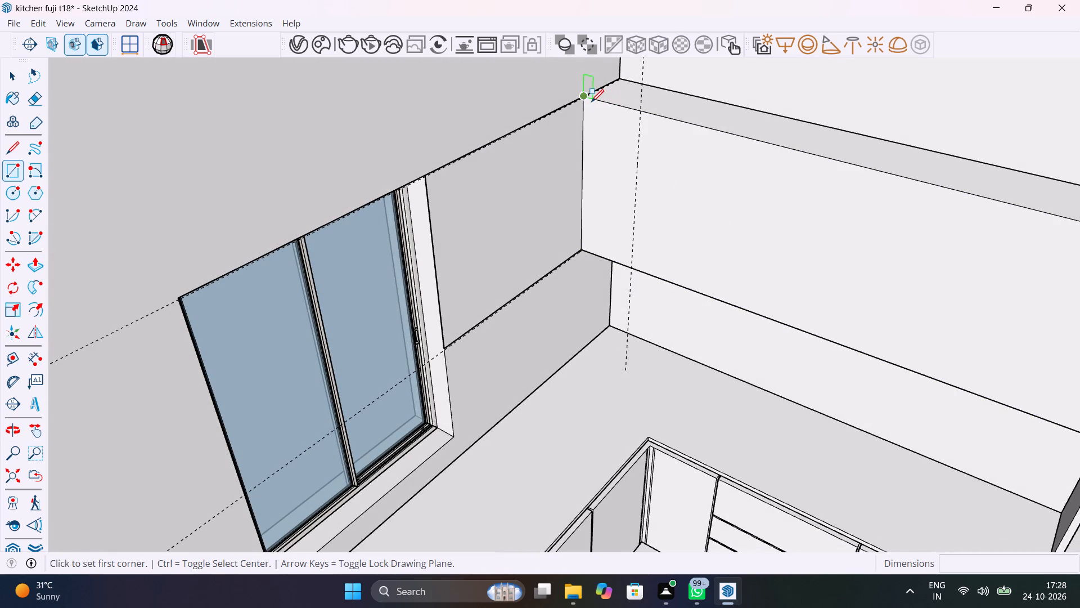
left_click(591, 102)
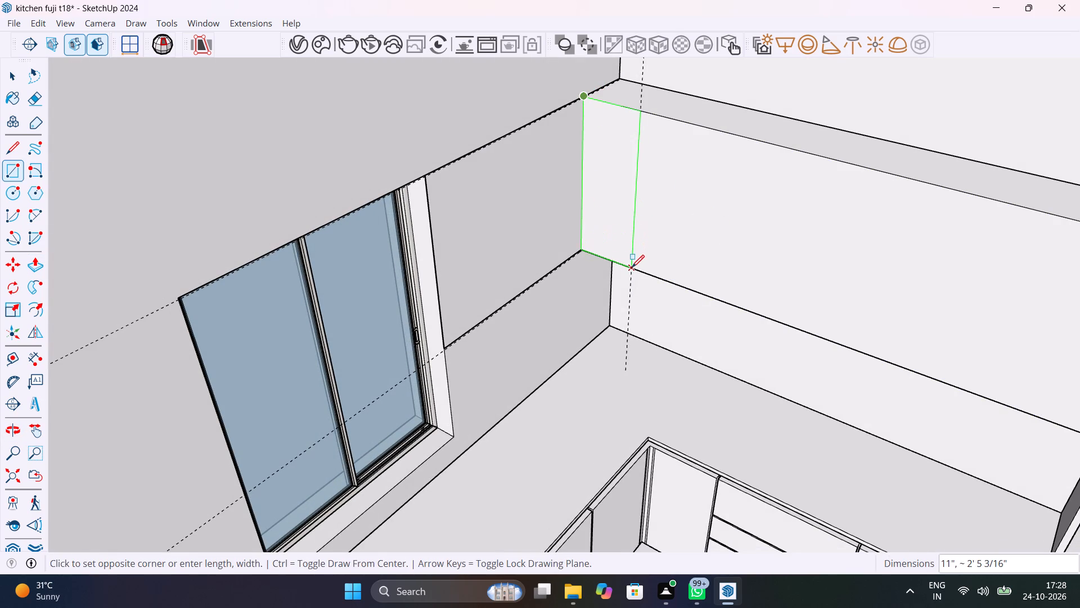
left_click(632, 267)
Push/Pull the 11" wide rectangle 3' 1" along the window wall, up to the window's side edge.
key("p")
left_click(616, 187)
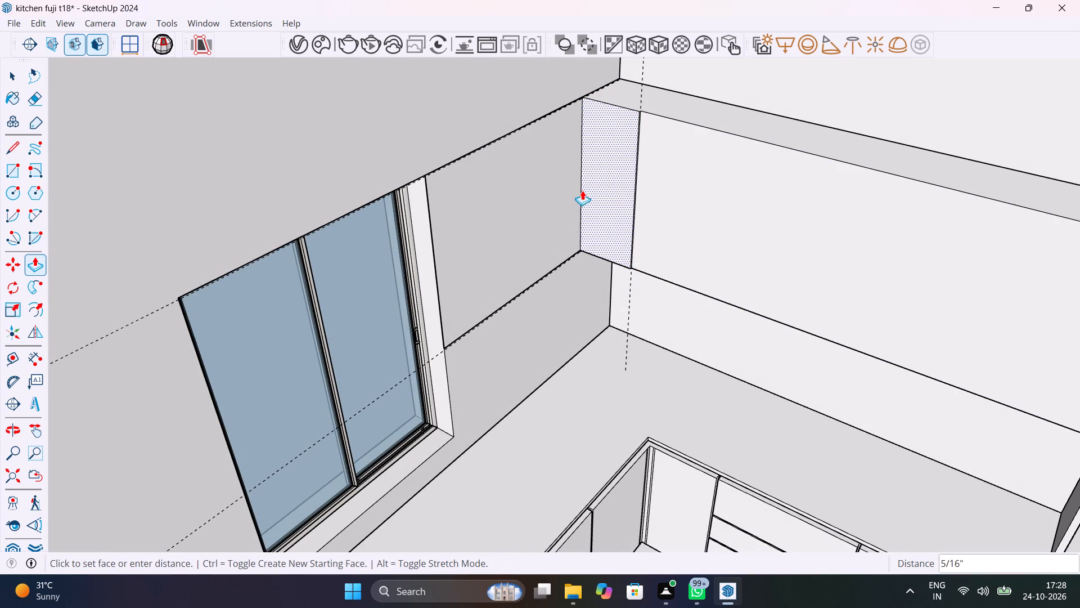
left_click(425, 222)
scroll(498, 245, "down", 12)
key("space")
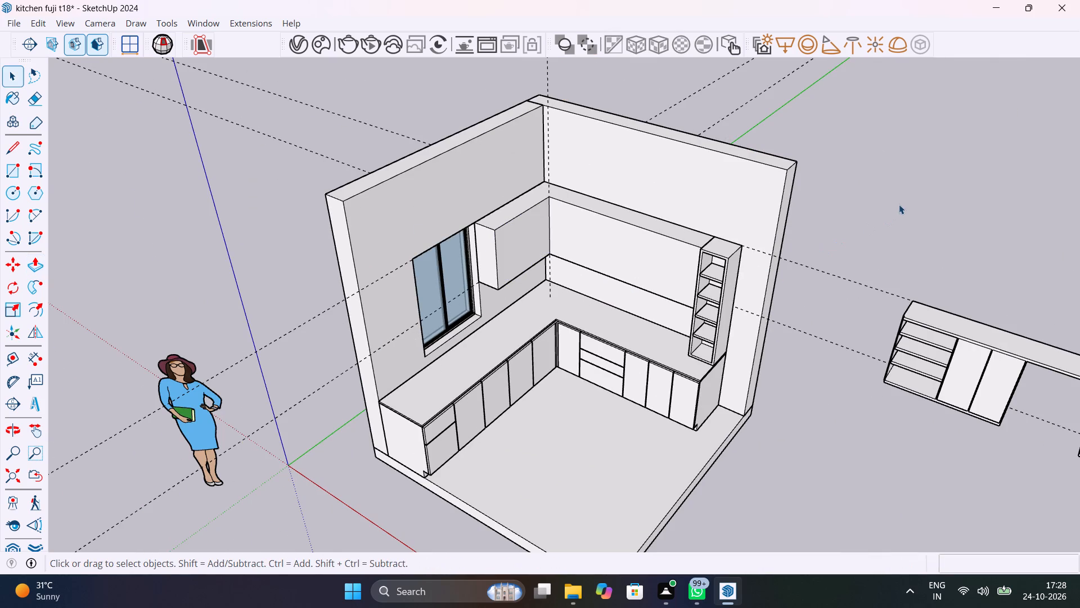
Select the whole connected L-shaped upper cabinet block on both walls and make it a group.
left_click(892, 217)
scroll(634, 263, "up", 5)
middle_click_drag(673, 277, 718, 214)
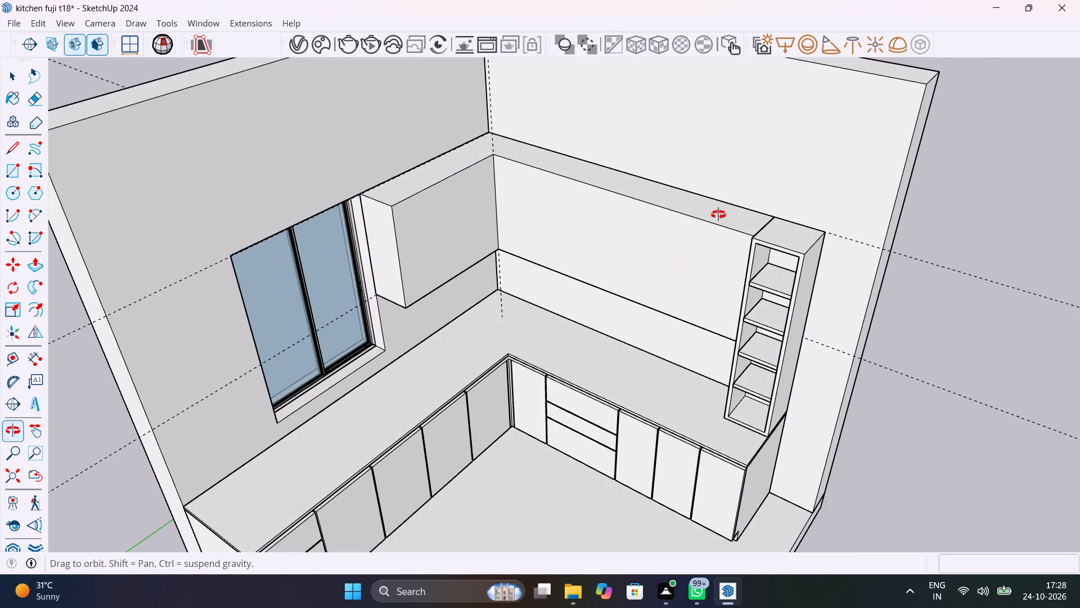
middle_click_drag(718, 214, 721, 219)
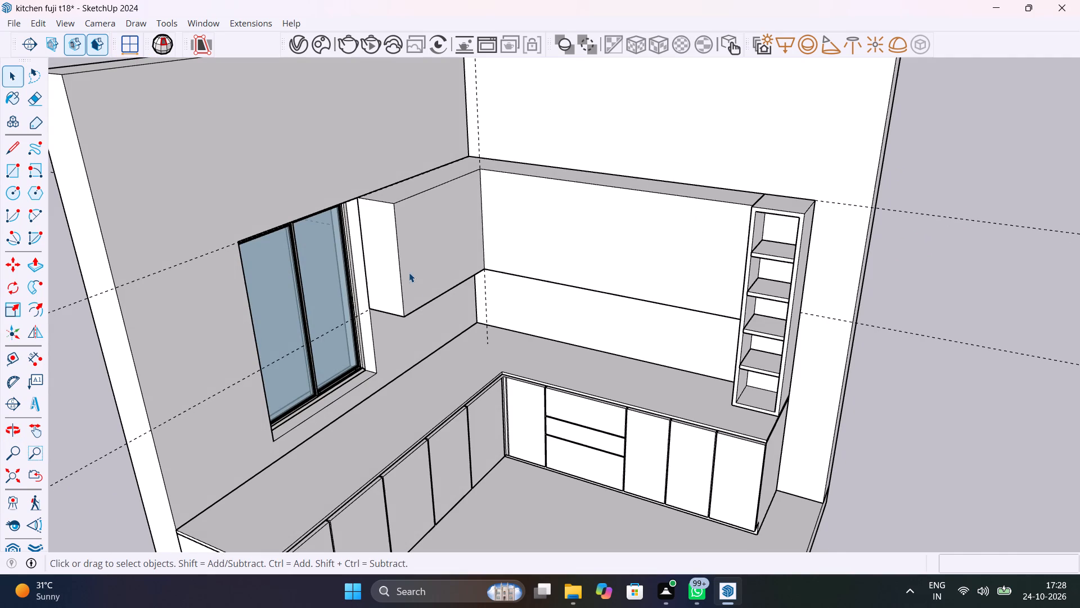
scroll(409, 272, "up", 5)
triple_click(439, 271)
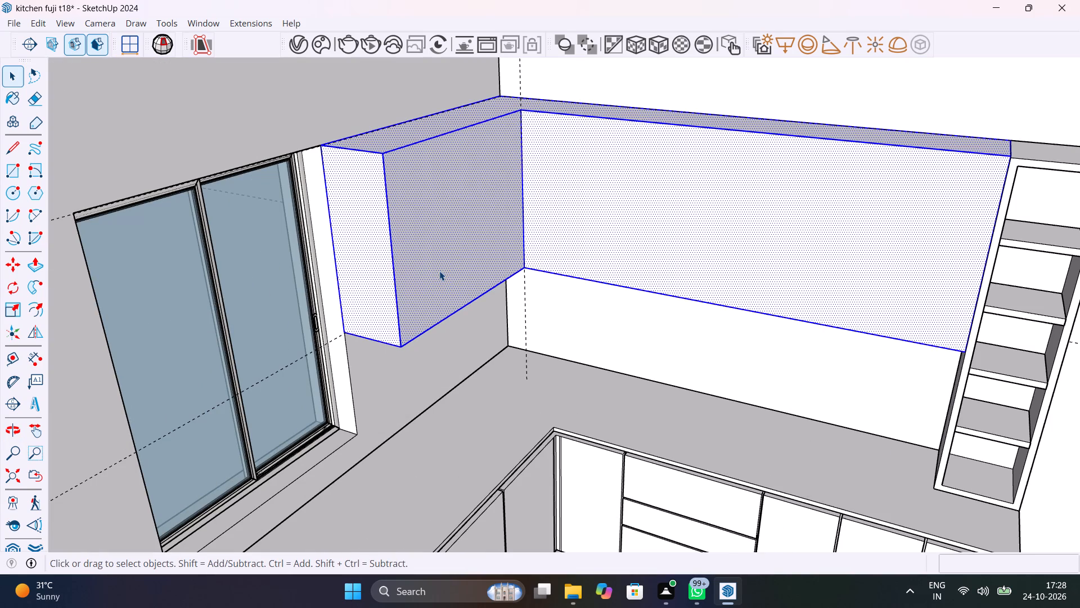
right_click(439, 271)
right_click(439, 271)
left_click(475, 132)
scroll(550, 195, "down", 5)
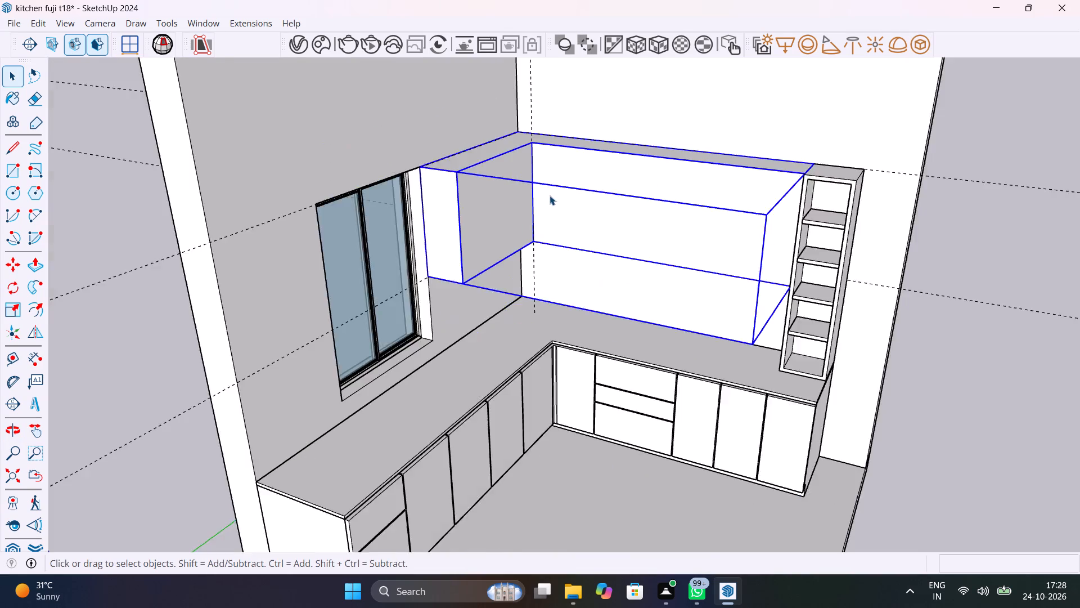
scroll(550, 195, "down", 4)
left_click(879, 137)
Open the upper cabinet group for editing and copy the back wall block's top front edge 1" down its face.
scroll(651, 214, "up", 7)
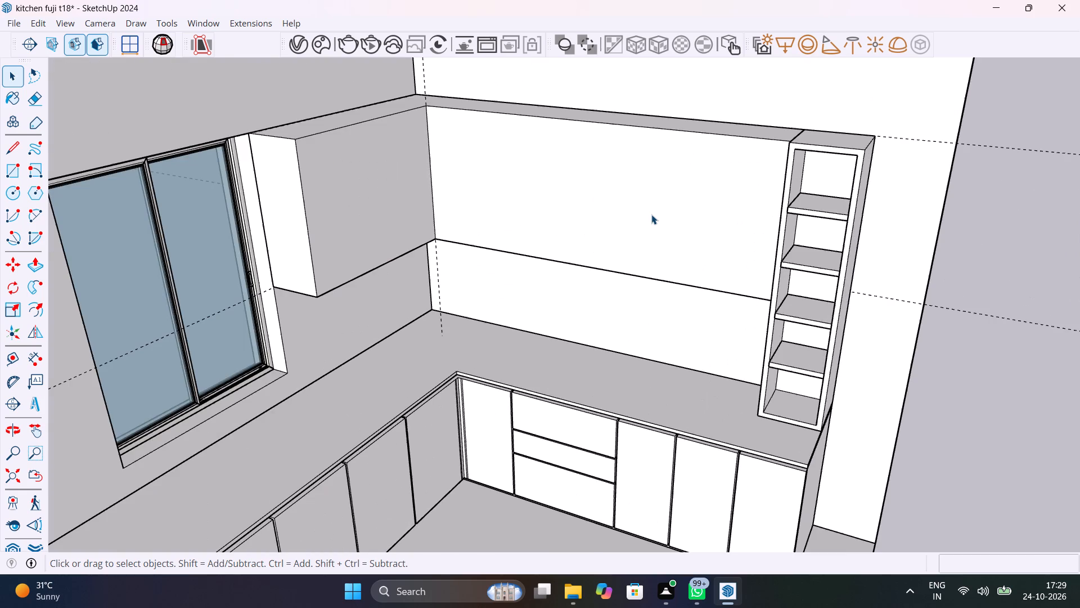
middle_click_drag(748, 230, 467, 247)
scroll(472, 196, "up", 3)
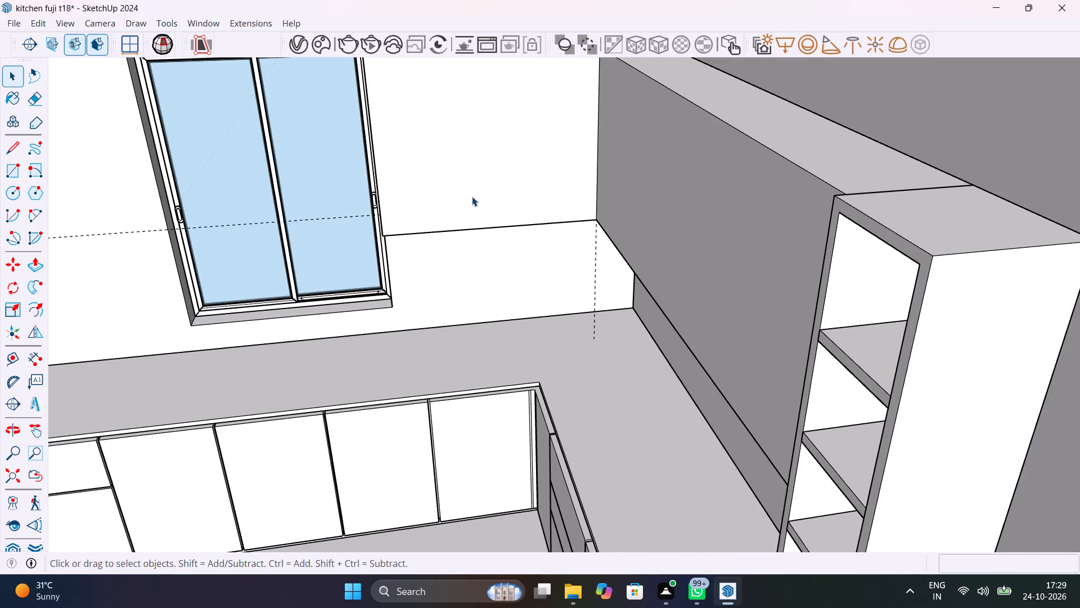
middle_click_drag(480, 198, 565, 361)
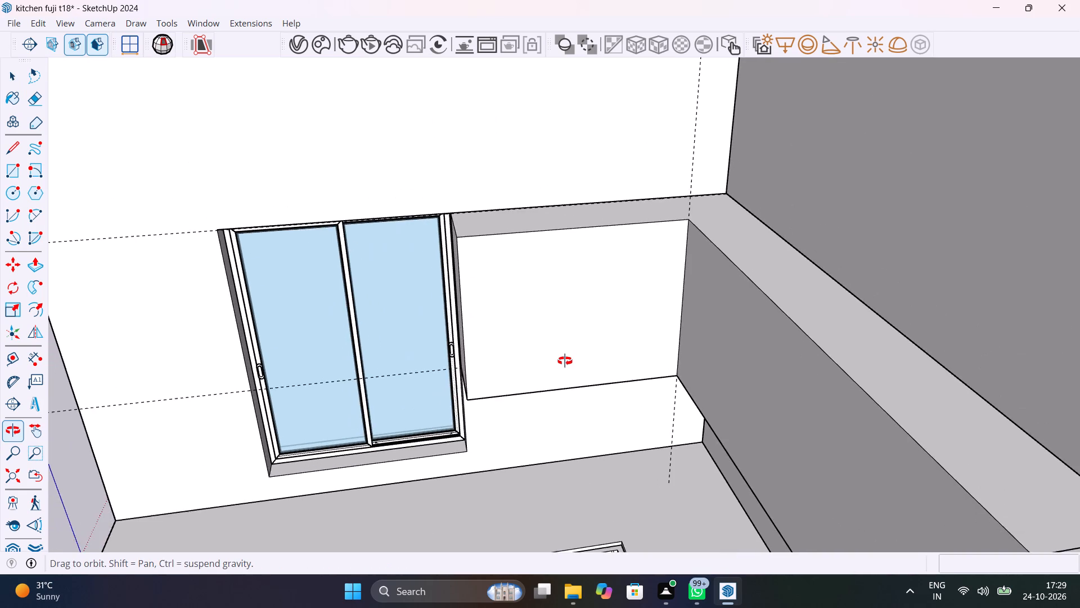
middle_click_drag(565, 361, 597, 360)
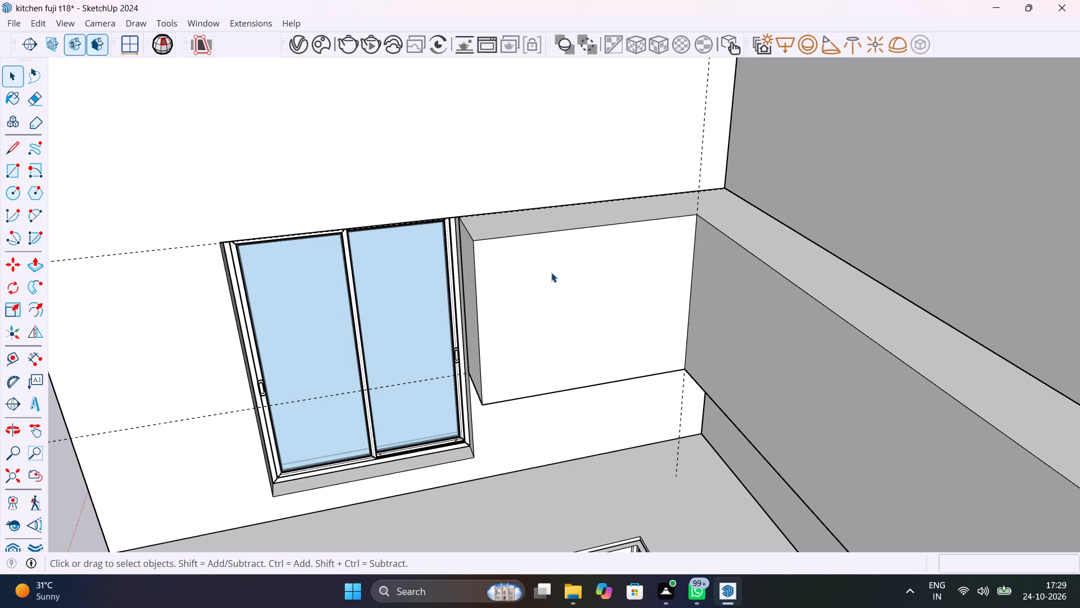
middle_click_drag(651, 316, 843, 293)
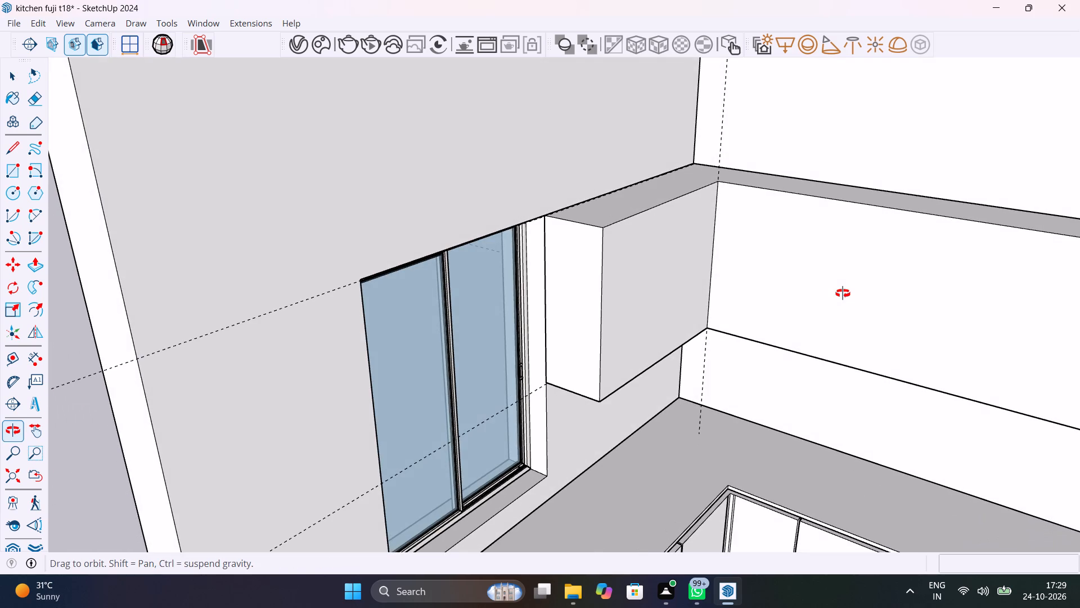
middle_click_drag(843, 293, 712, 340)
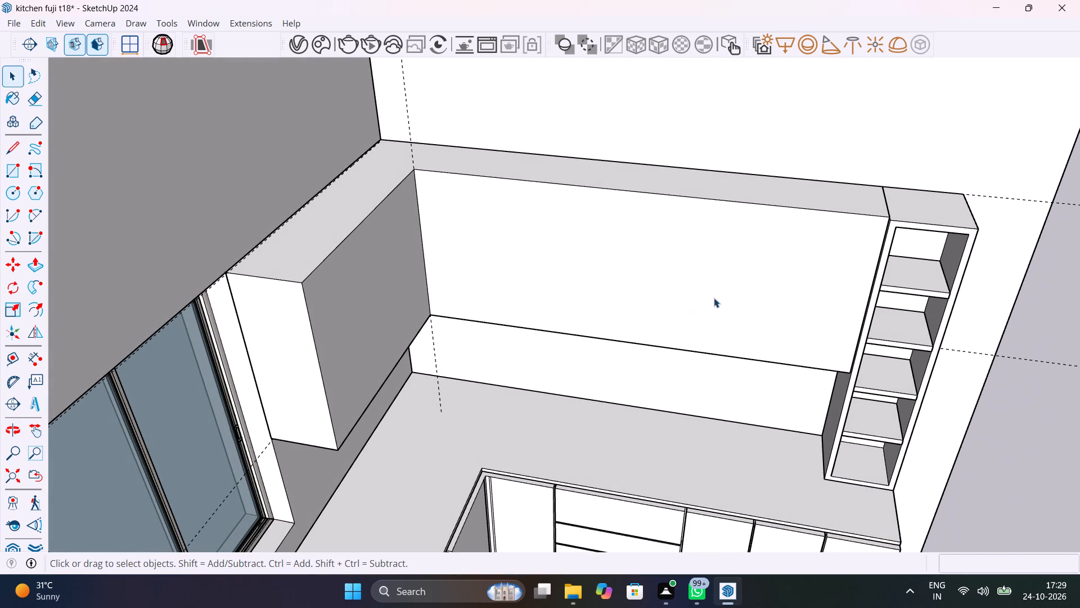
double_click(717, 294)
double_click(717, 294)
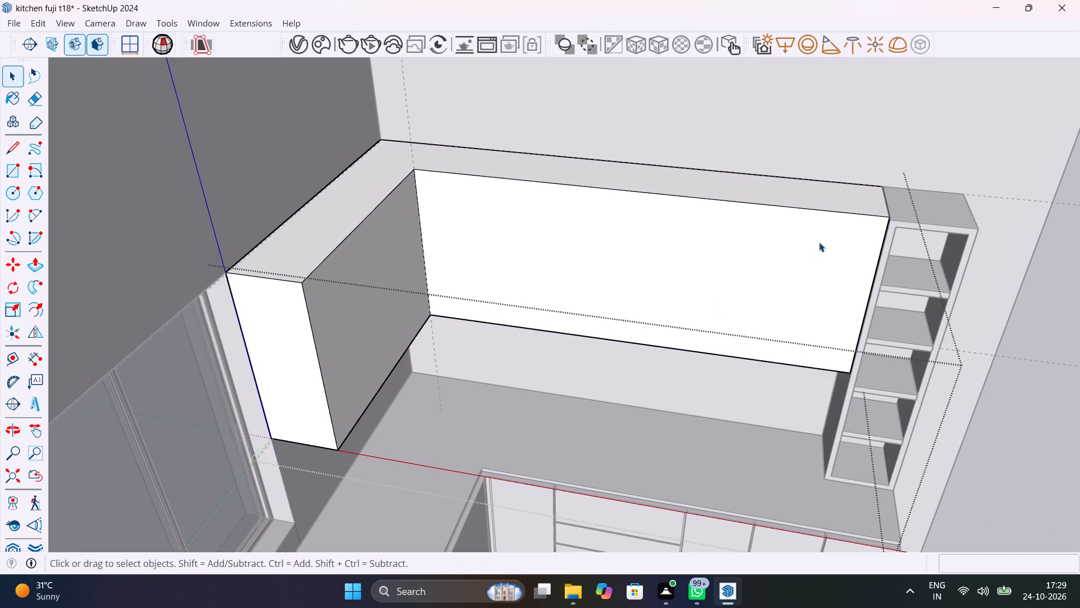
left_click(843, 212)
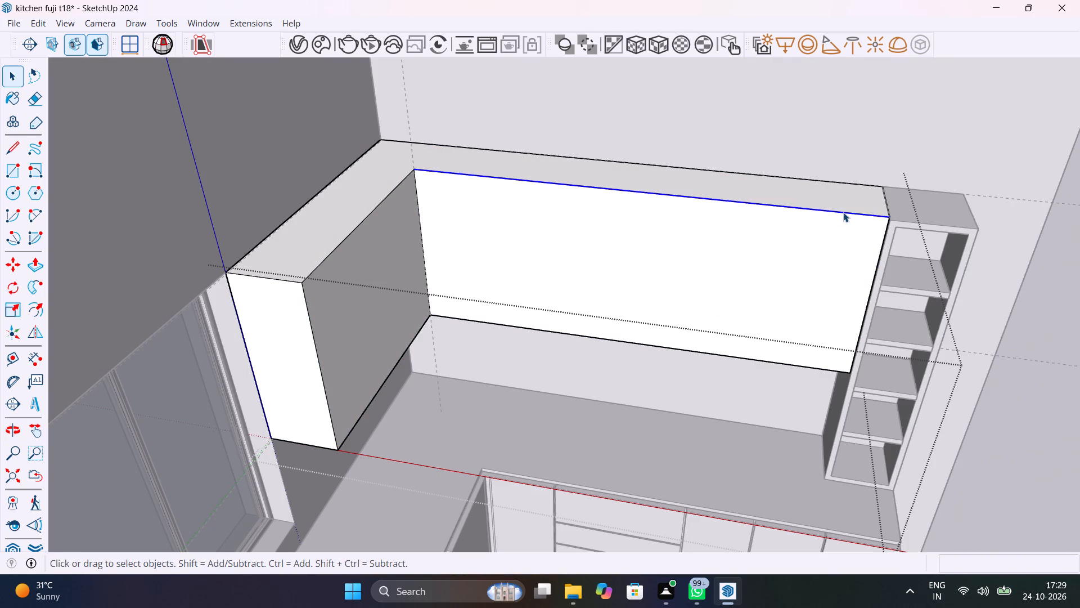
key("m")
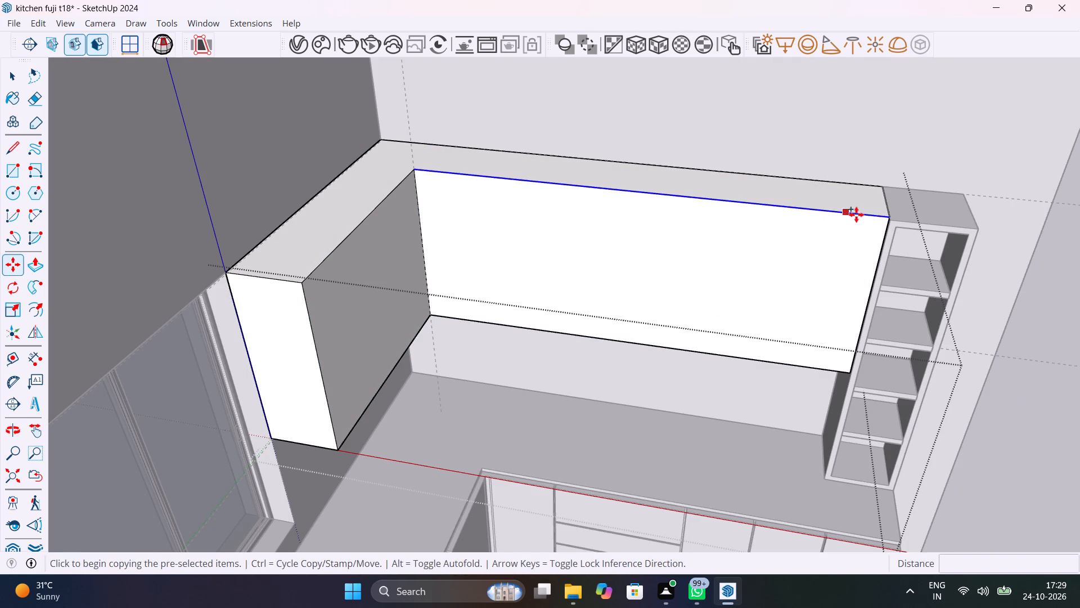
left_click(886, 215)
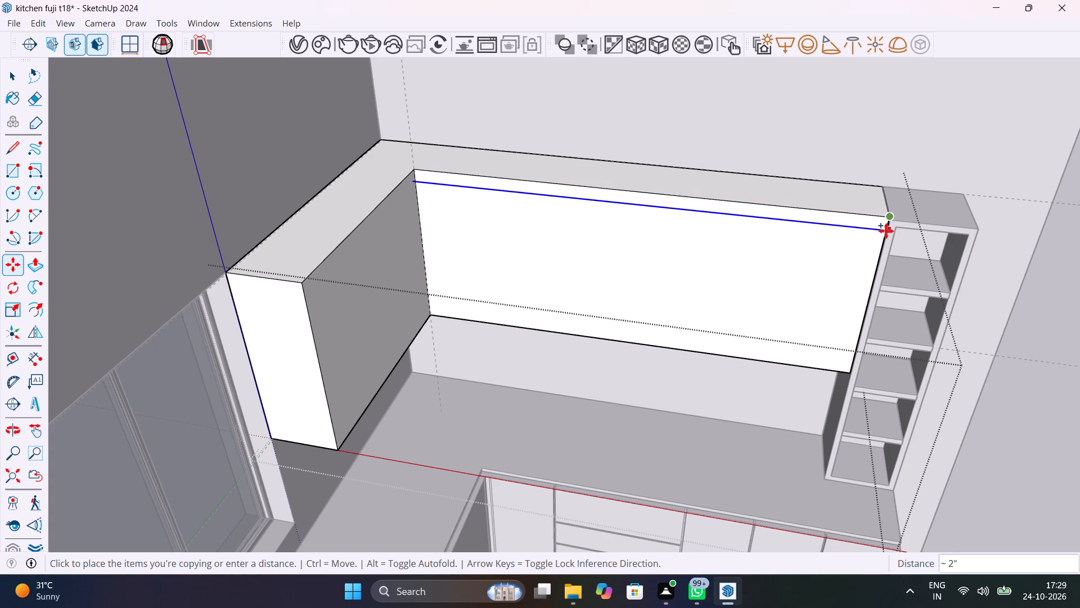
scroll(886, 230, "up", 3)
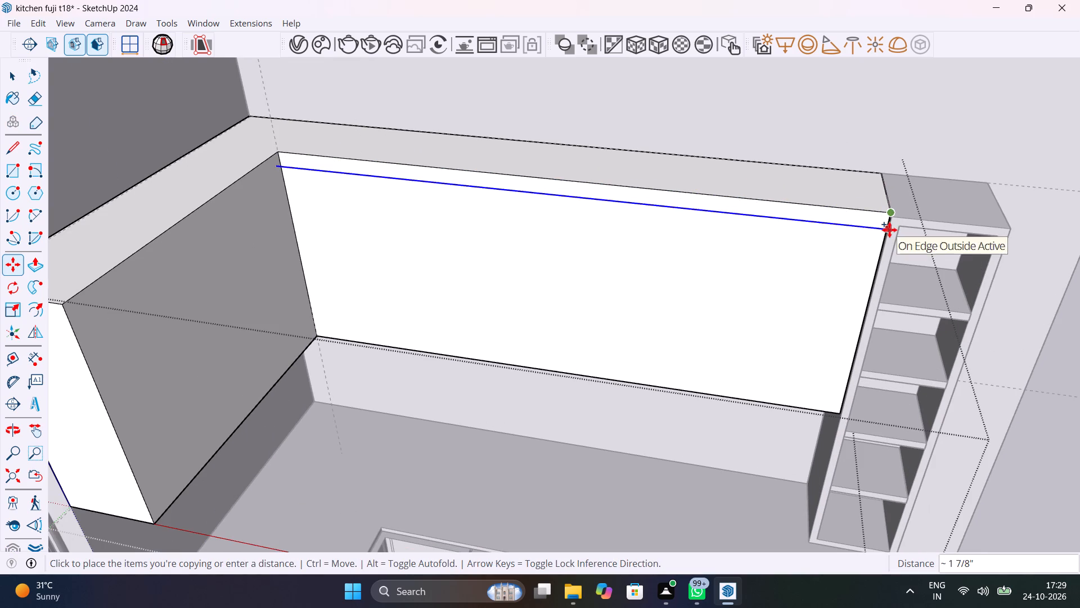
middle_click_drag(883, 172, 884, 109)
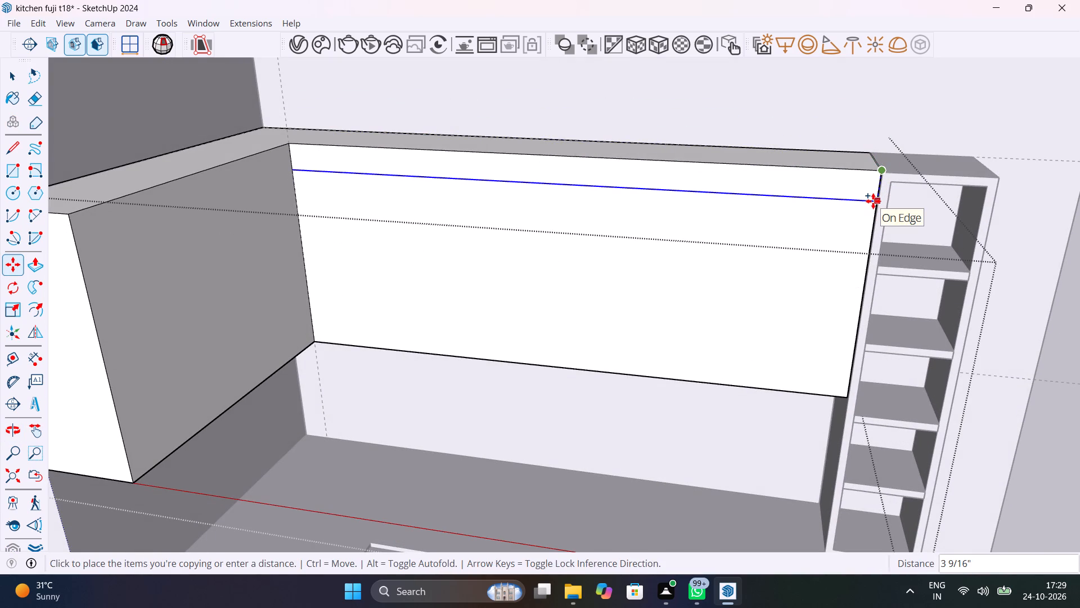
type("1\"")
key("Return")
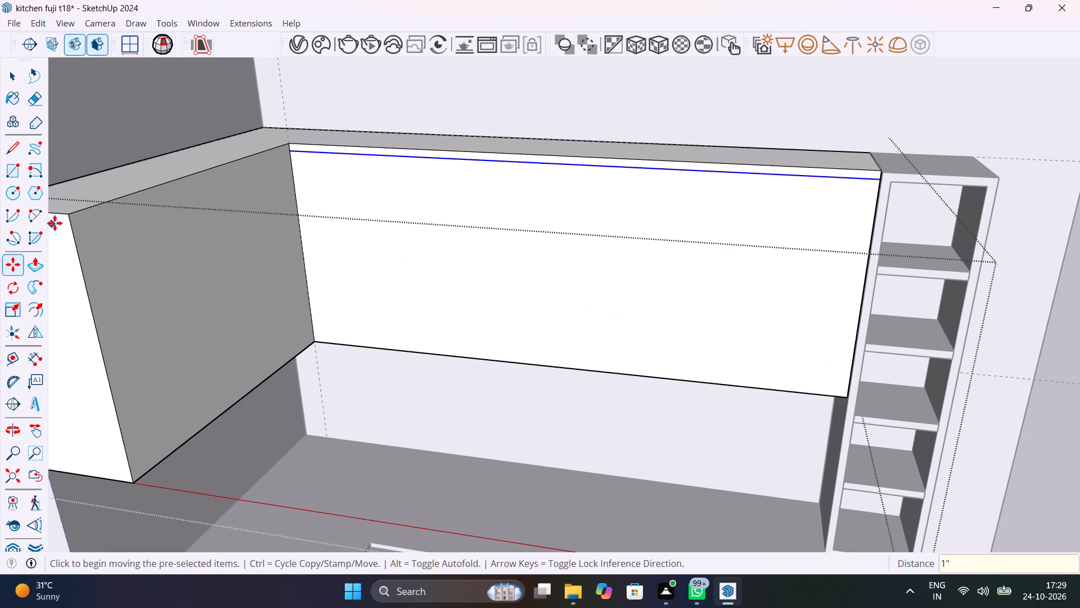
Copy the window wall block's top front edge 1" down its face.
key("space")
left_click(71, 213)
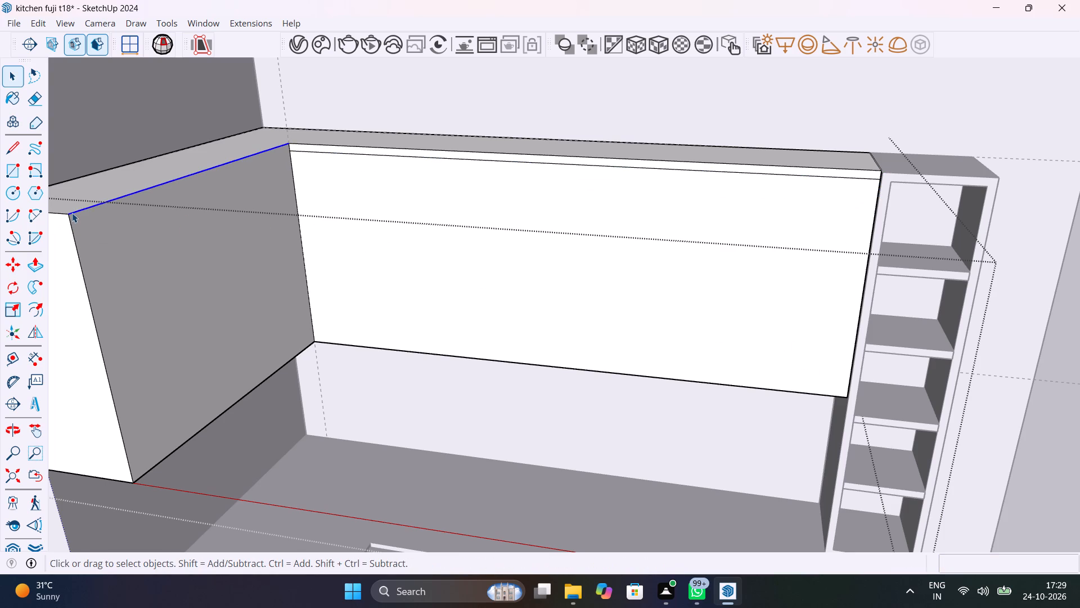
key("m")
left_click(71, 212)
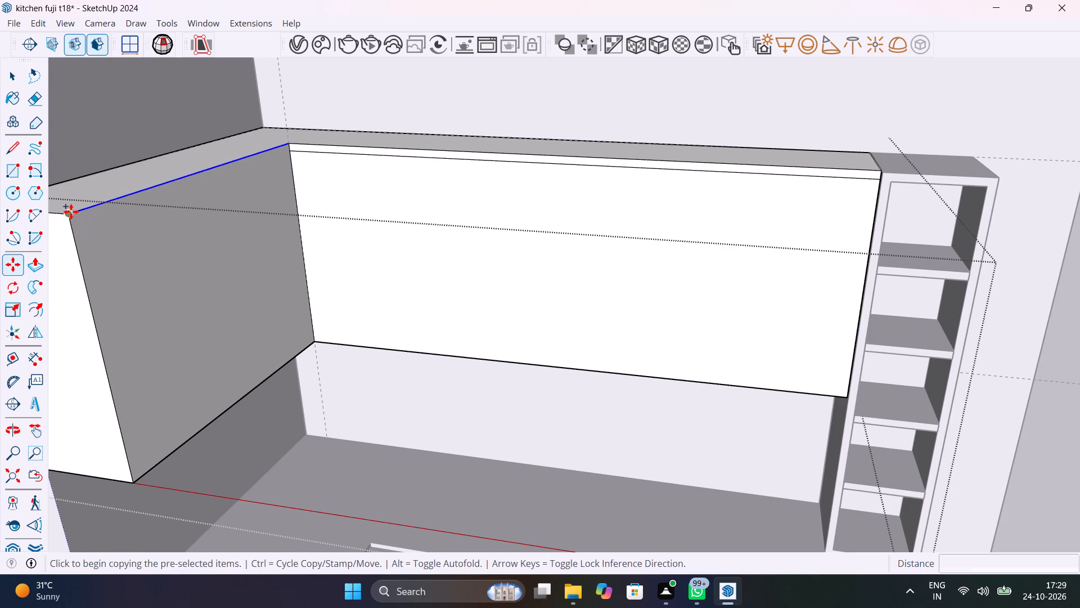
type("1\"")
key("Return")
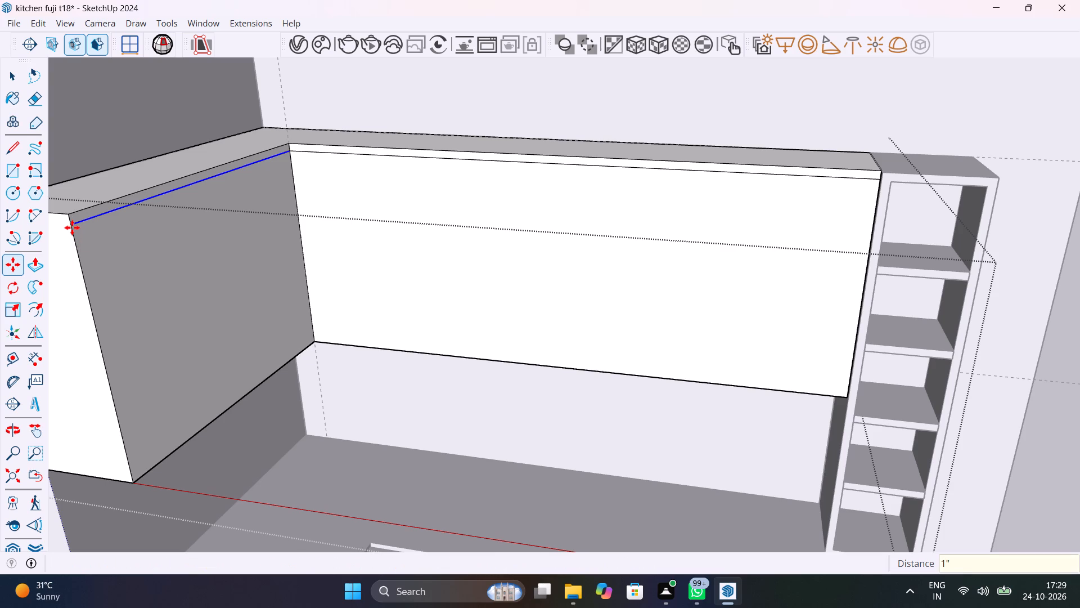
key("space")
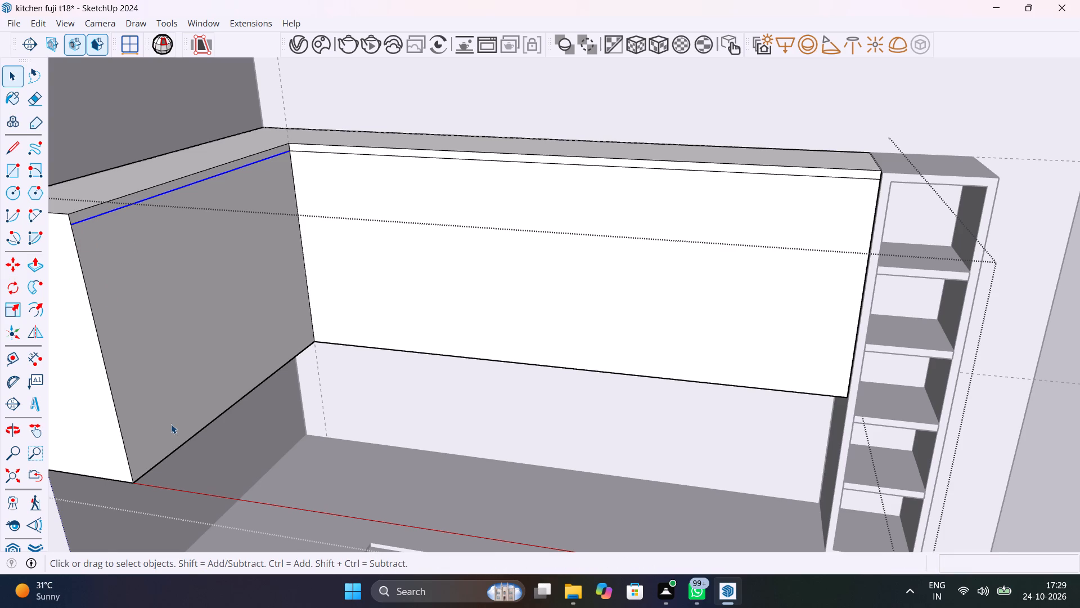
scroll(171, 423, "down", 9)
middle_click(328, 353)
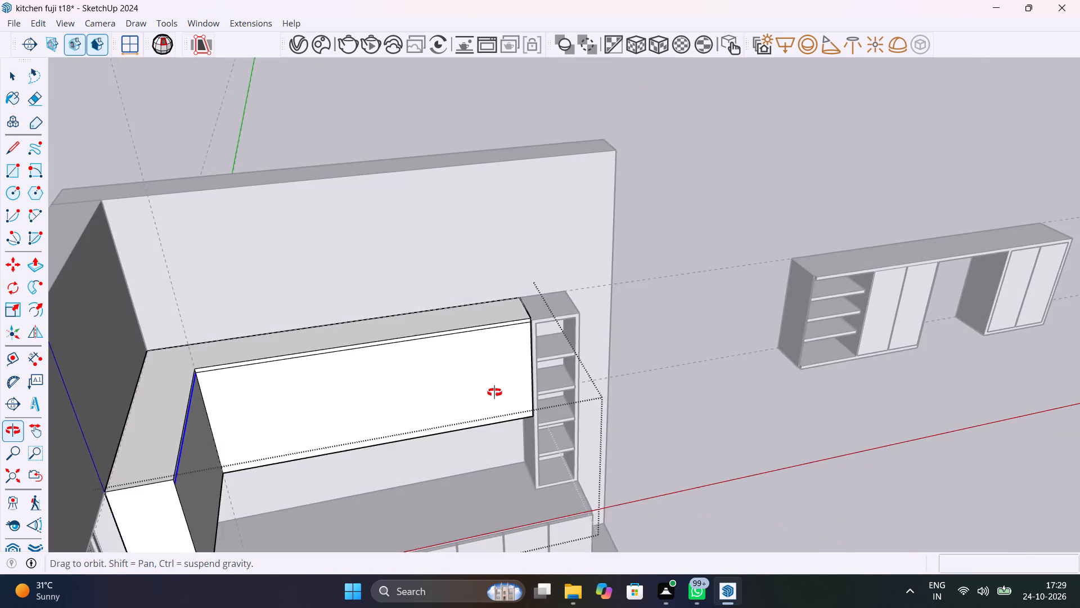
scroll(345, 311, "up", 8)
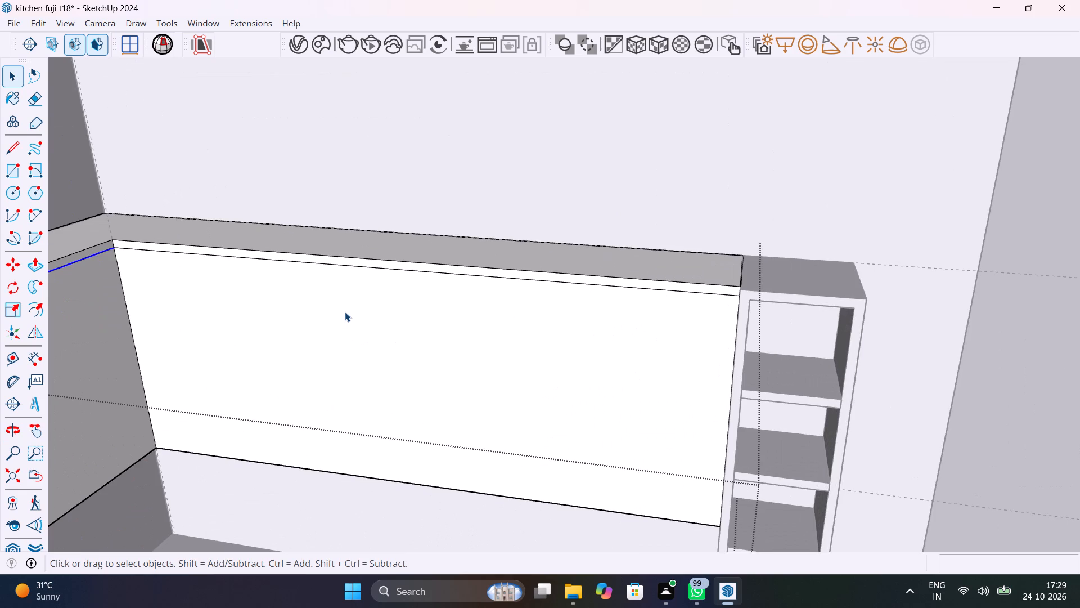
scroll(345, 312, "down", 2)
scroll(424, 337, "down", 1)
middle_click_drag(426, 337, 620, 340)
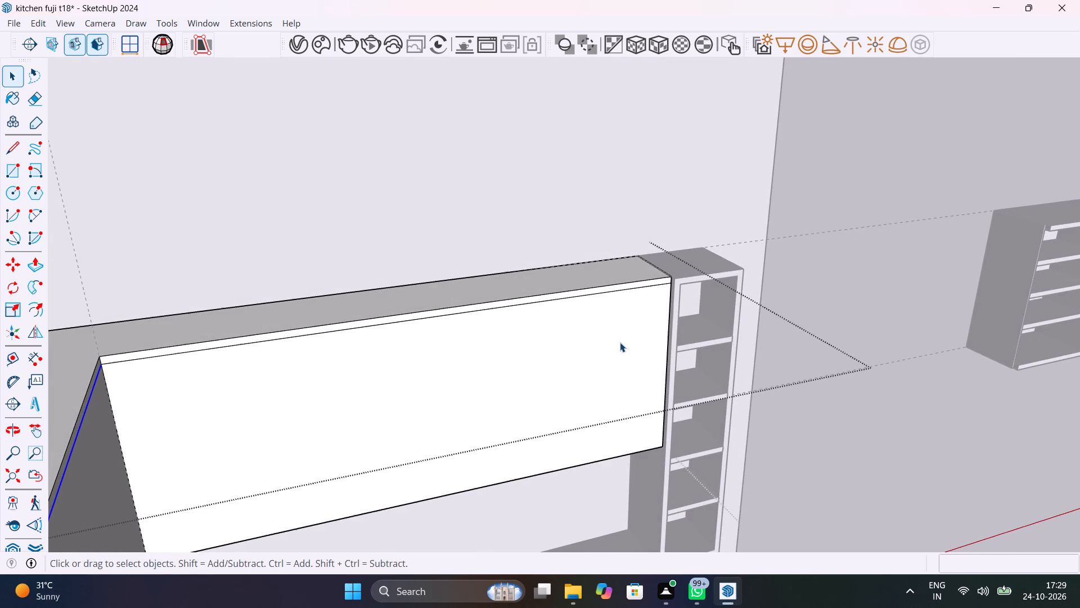
Place two vertical guides on the back wall cabinet front, spaced 2' apart and starting 2' from its edge beside the open shelf unit.
key("t")
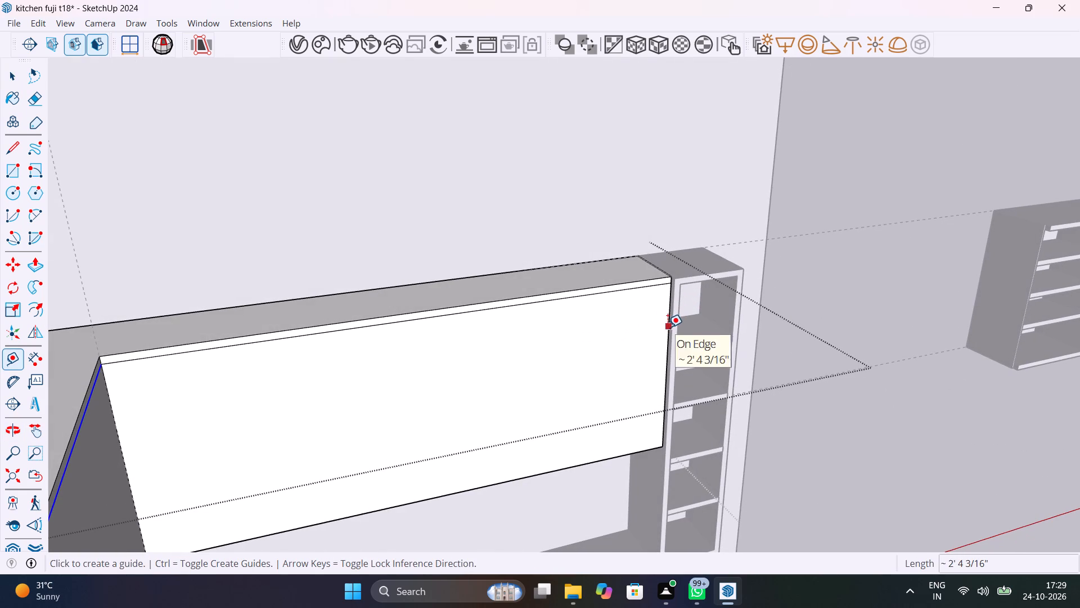
left_click(668, 327)
scroll(552, 362, "down", 3)
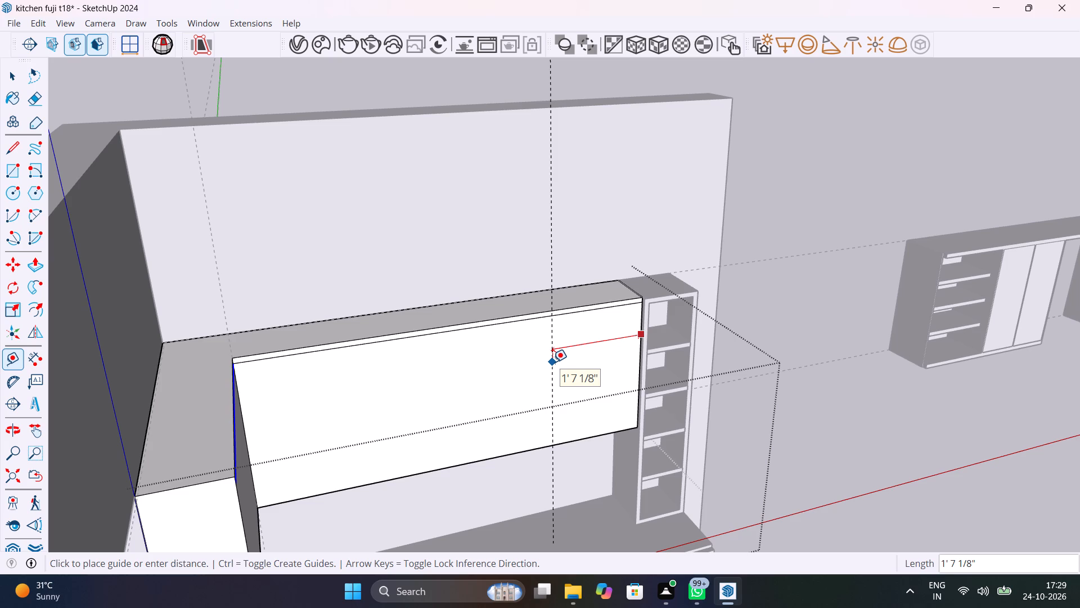
type("2'")
key("Return")
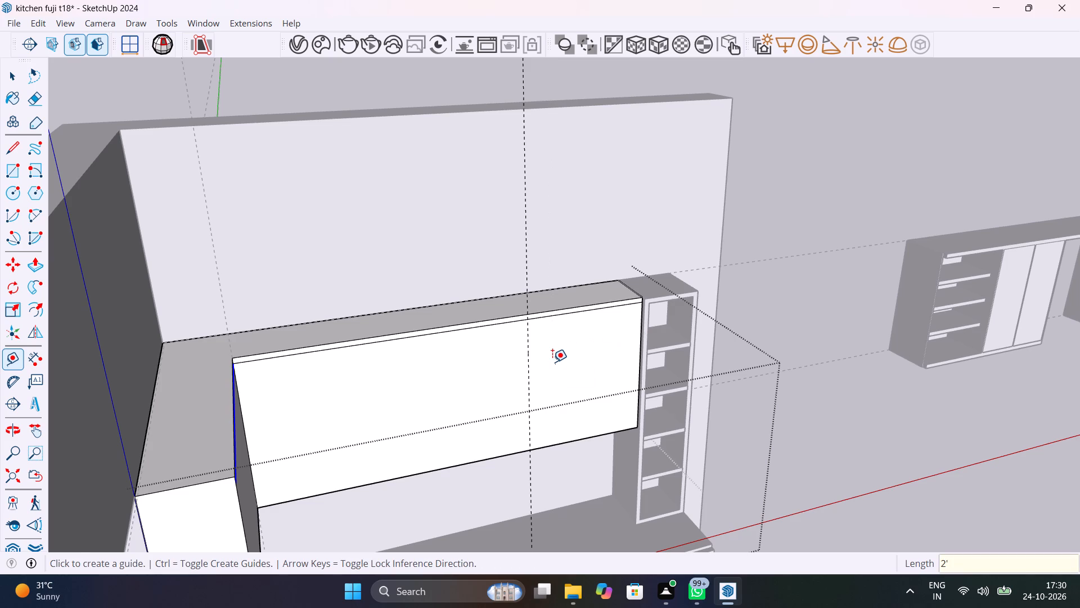
scroll(463, 368, "down", 6)
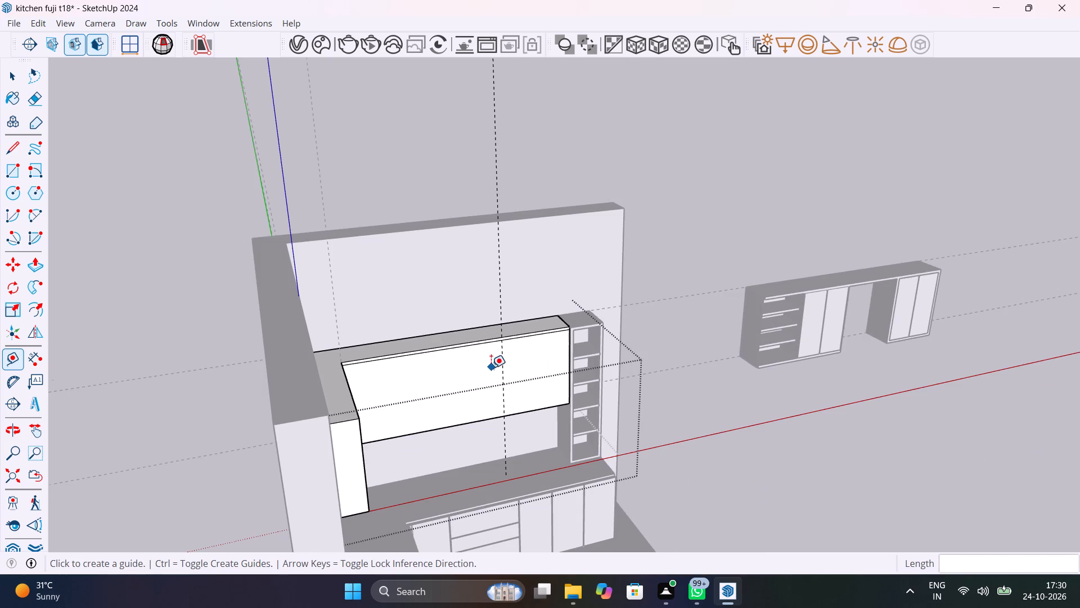
scroll(491, 367, "up", 4)
left_click(505, 371)
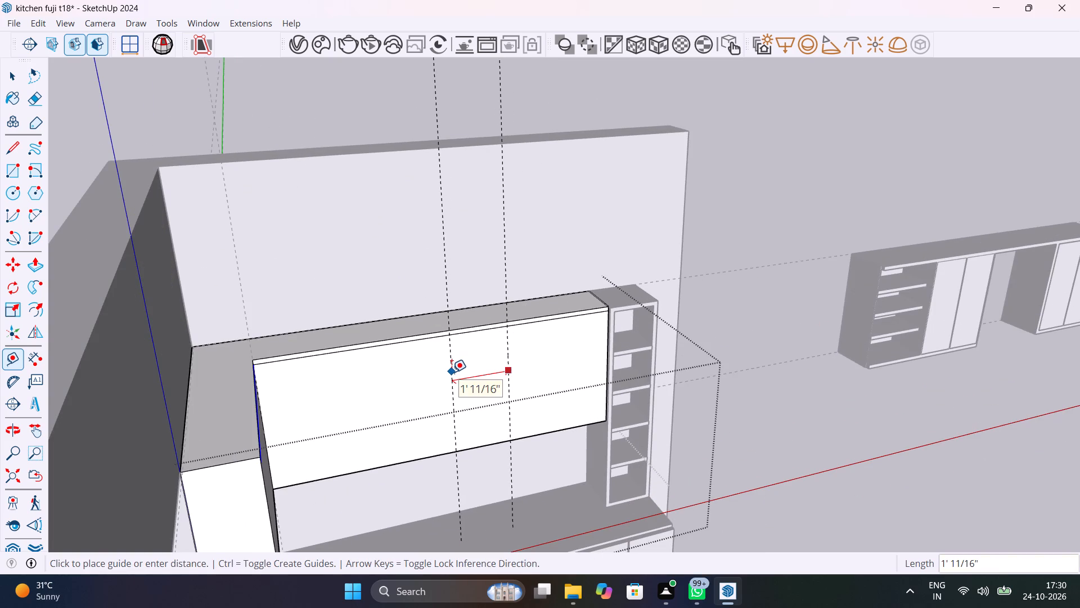
type("2'")
key("Return")
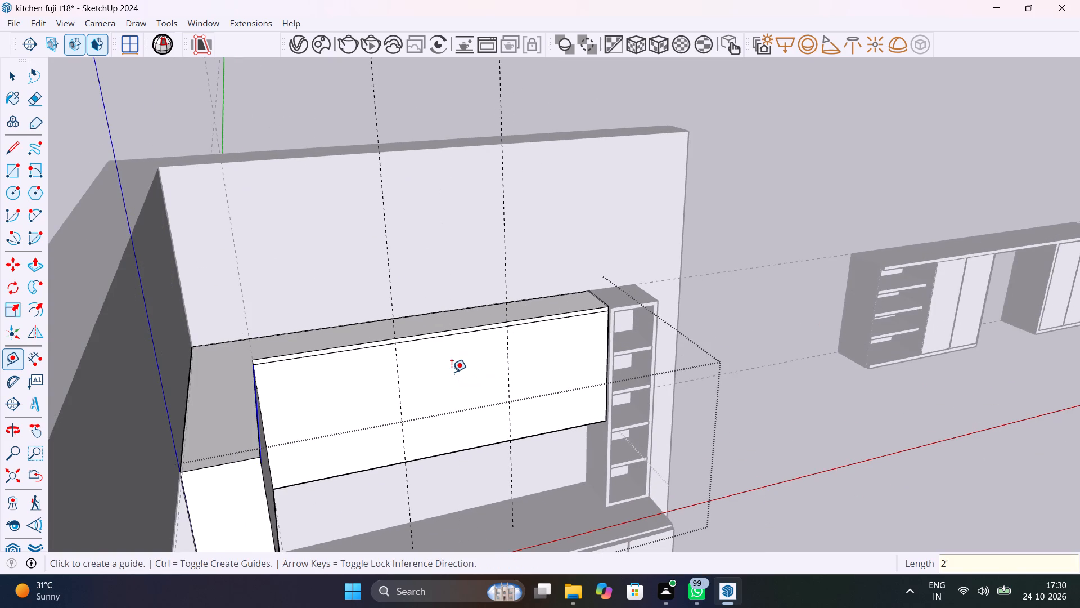
scroll(452, 372, "down", 5)
scroll(474, 388, "up", 6)
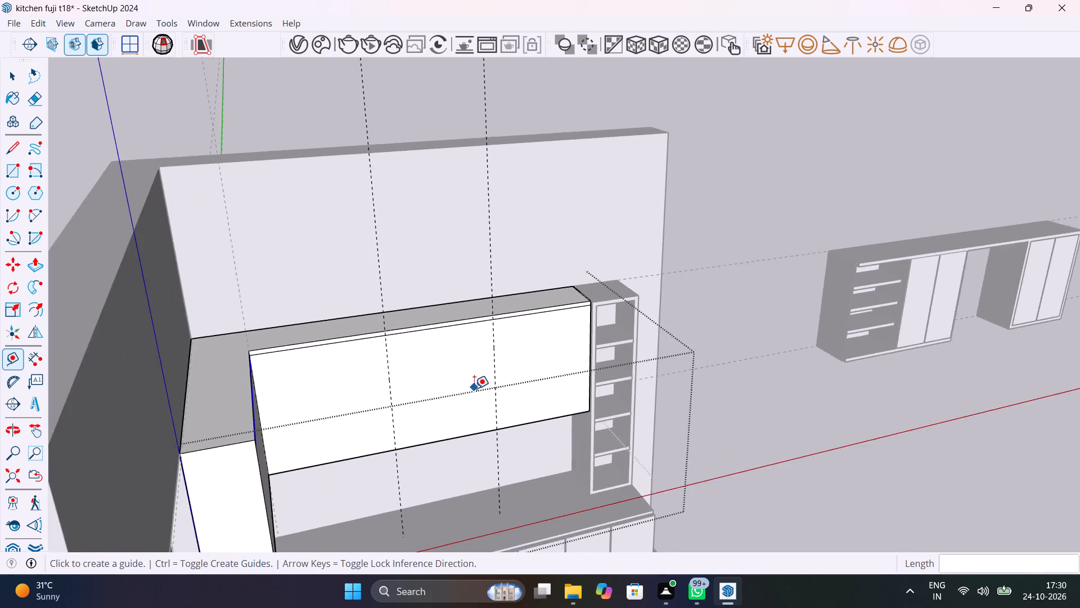
scroll(474, 388, "up", 3)
key("space")
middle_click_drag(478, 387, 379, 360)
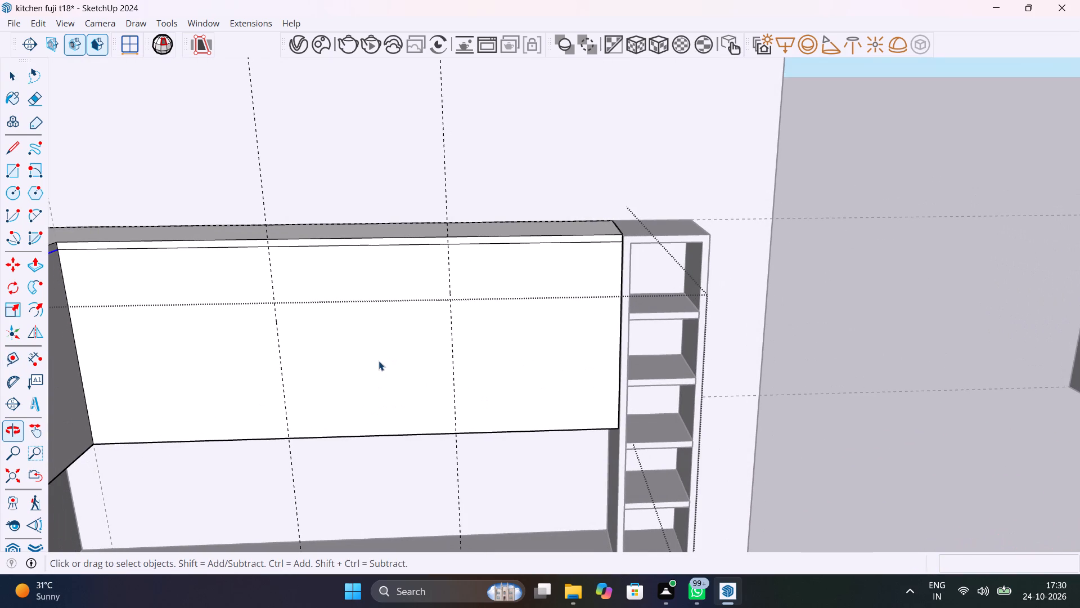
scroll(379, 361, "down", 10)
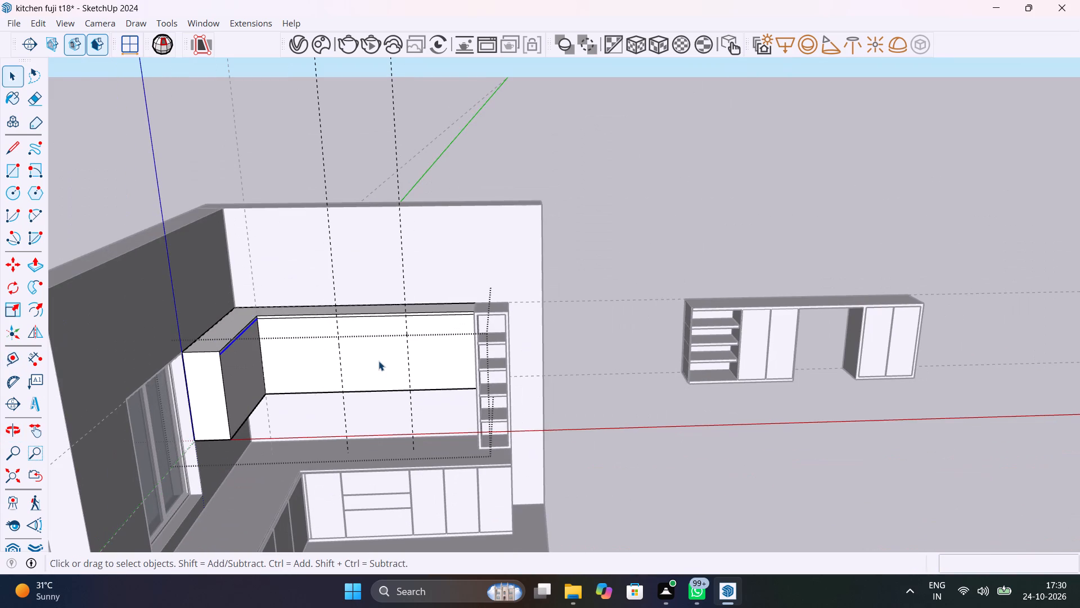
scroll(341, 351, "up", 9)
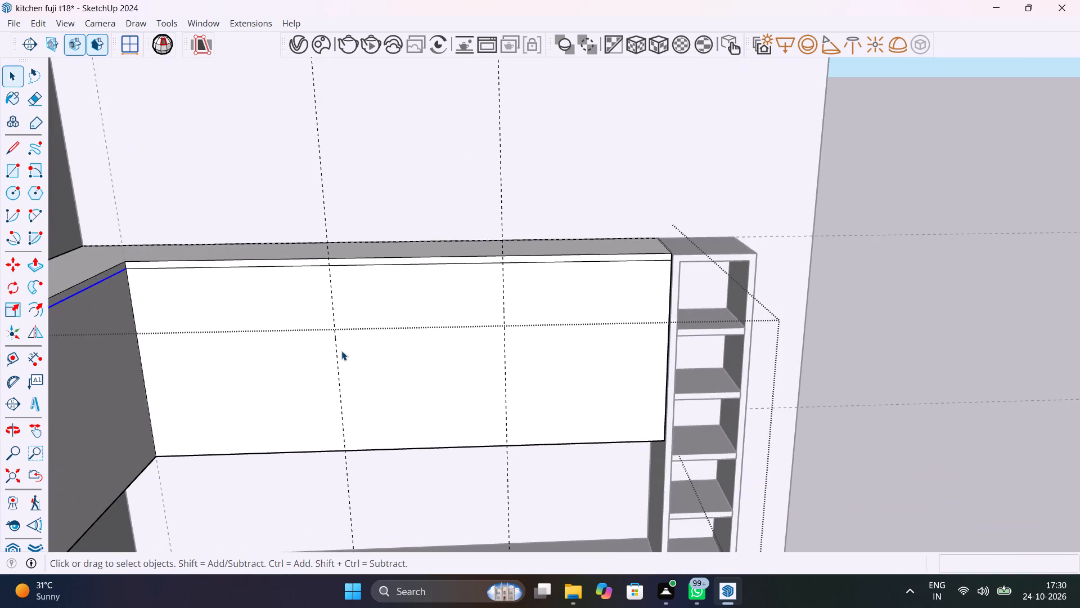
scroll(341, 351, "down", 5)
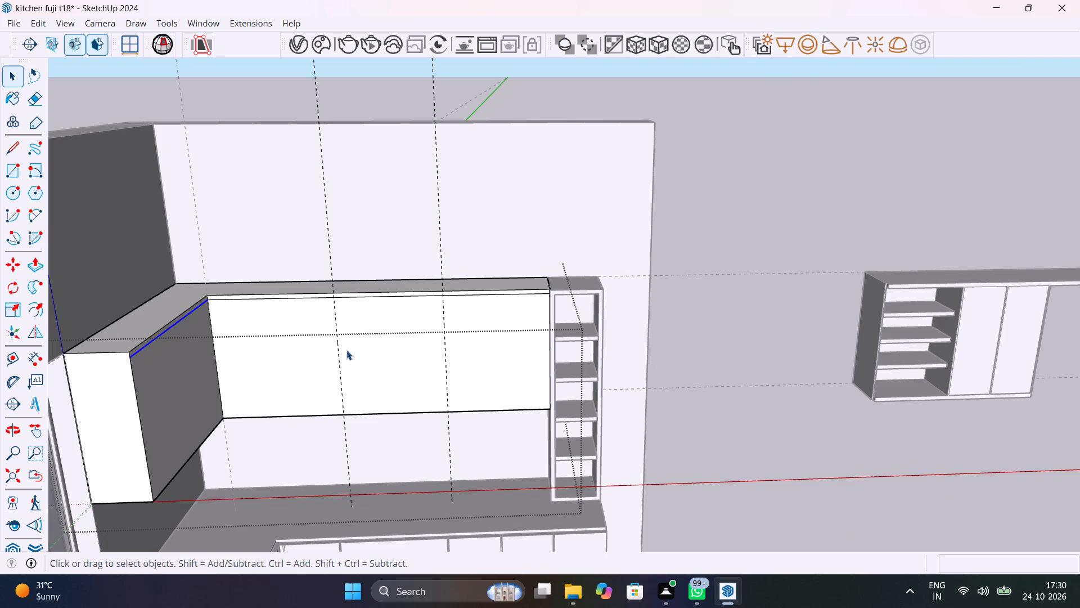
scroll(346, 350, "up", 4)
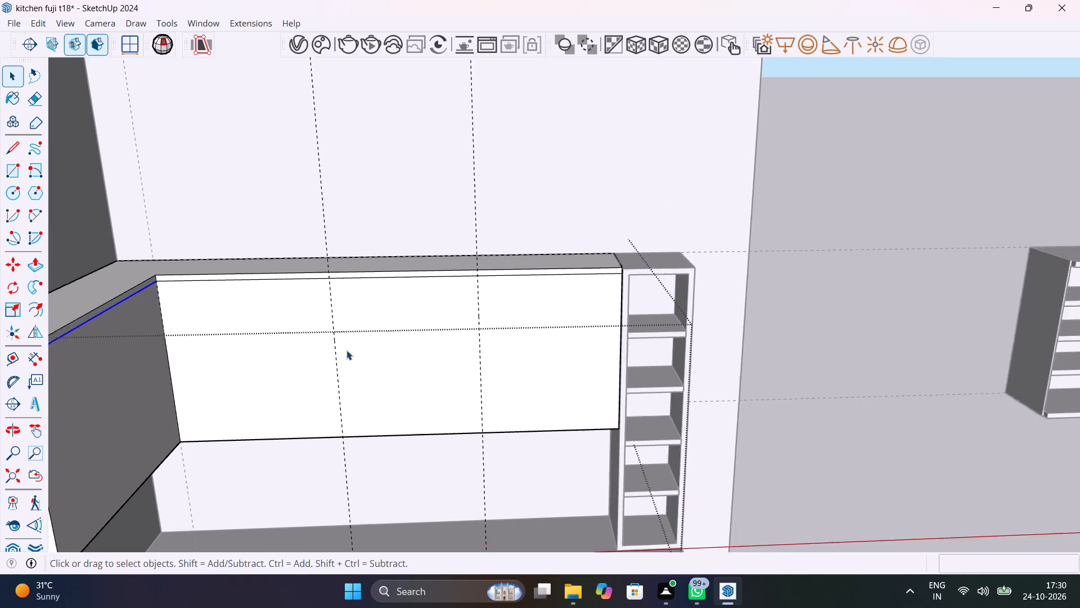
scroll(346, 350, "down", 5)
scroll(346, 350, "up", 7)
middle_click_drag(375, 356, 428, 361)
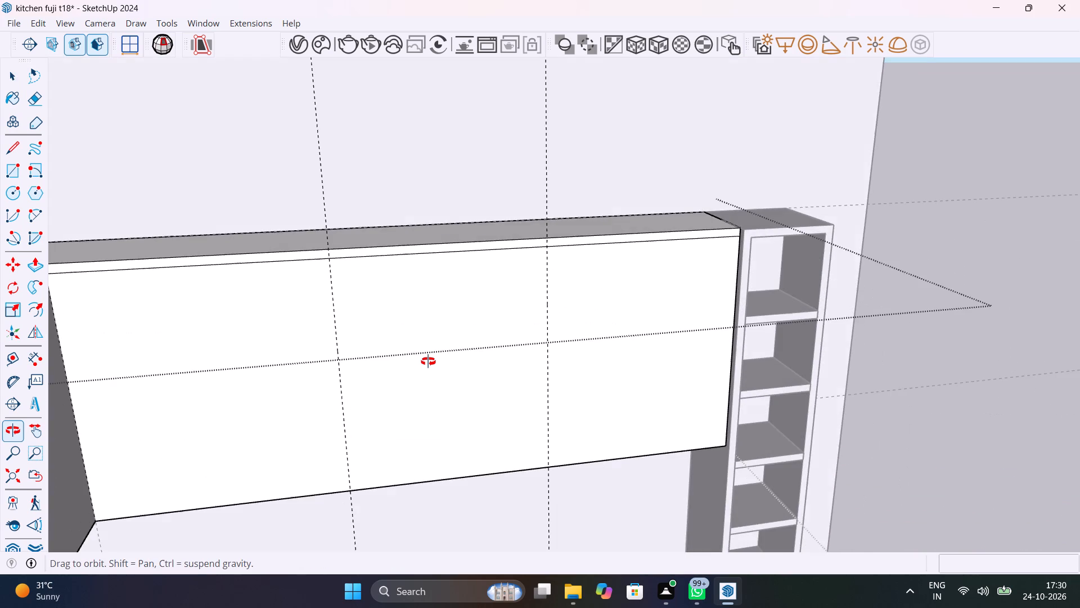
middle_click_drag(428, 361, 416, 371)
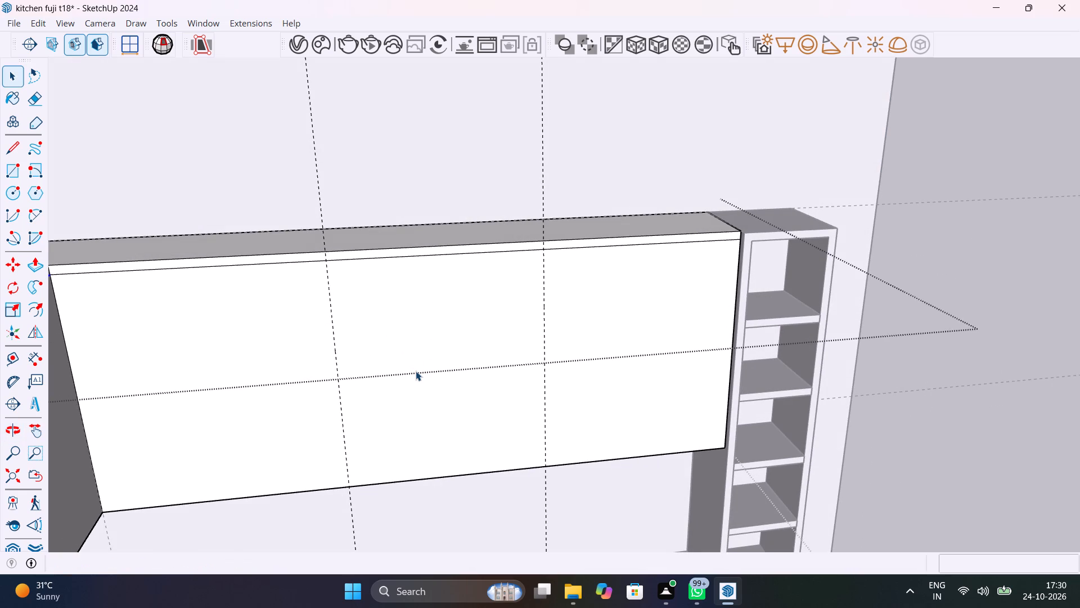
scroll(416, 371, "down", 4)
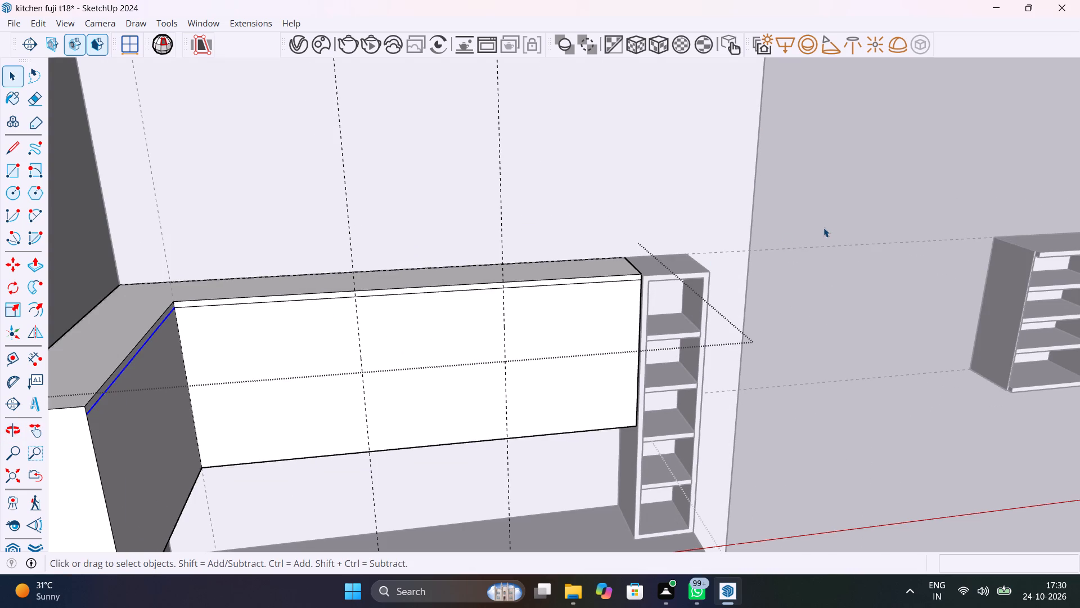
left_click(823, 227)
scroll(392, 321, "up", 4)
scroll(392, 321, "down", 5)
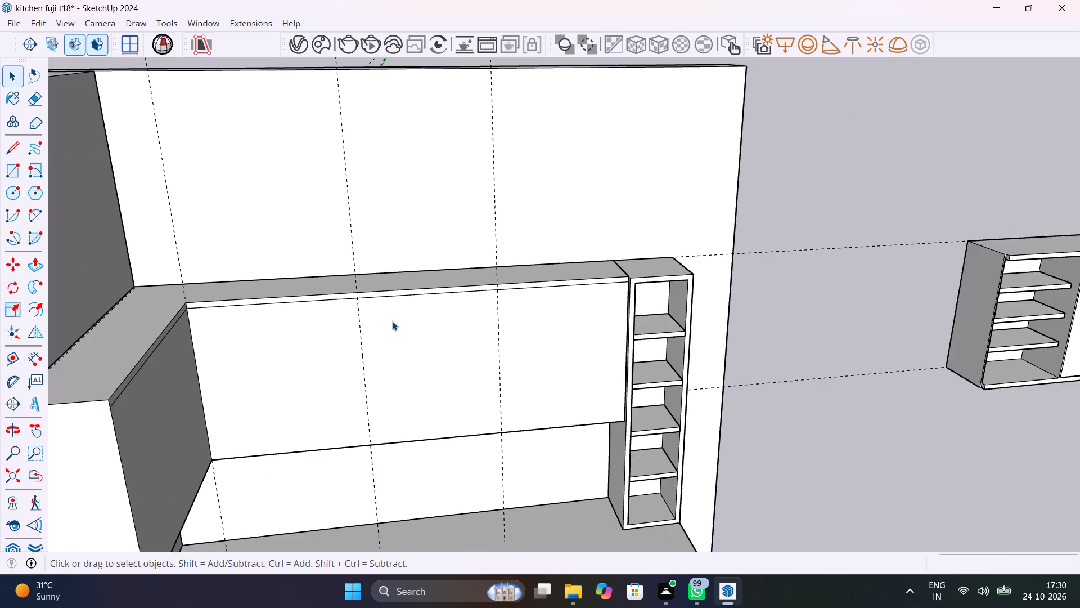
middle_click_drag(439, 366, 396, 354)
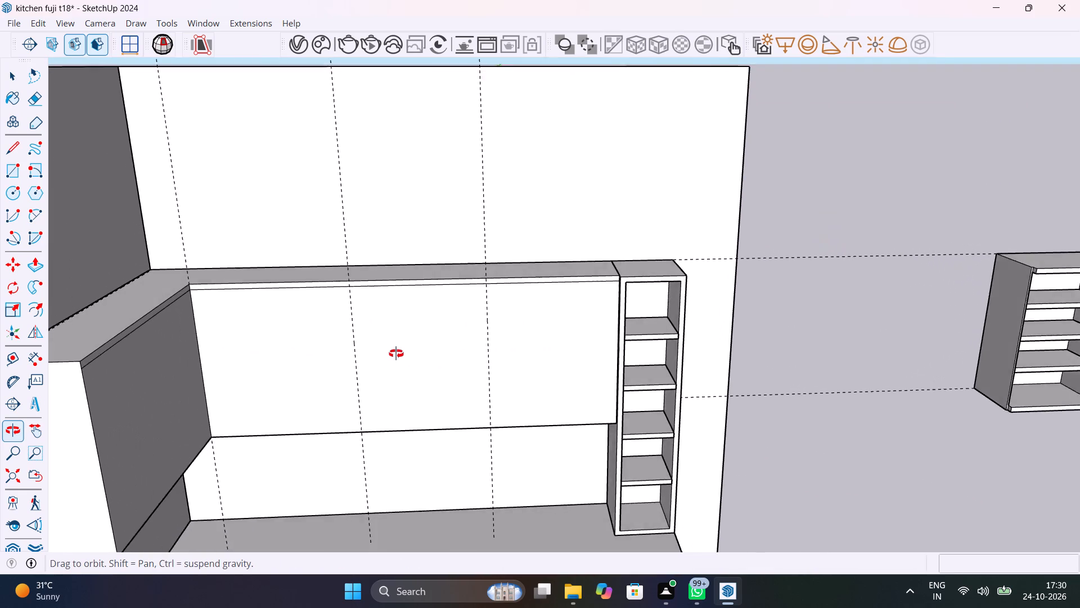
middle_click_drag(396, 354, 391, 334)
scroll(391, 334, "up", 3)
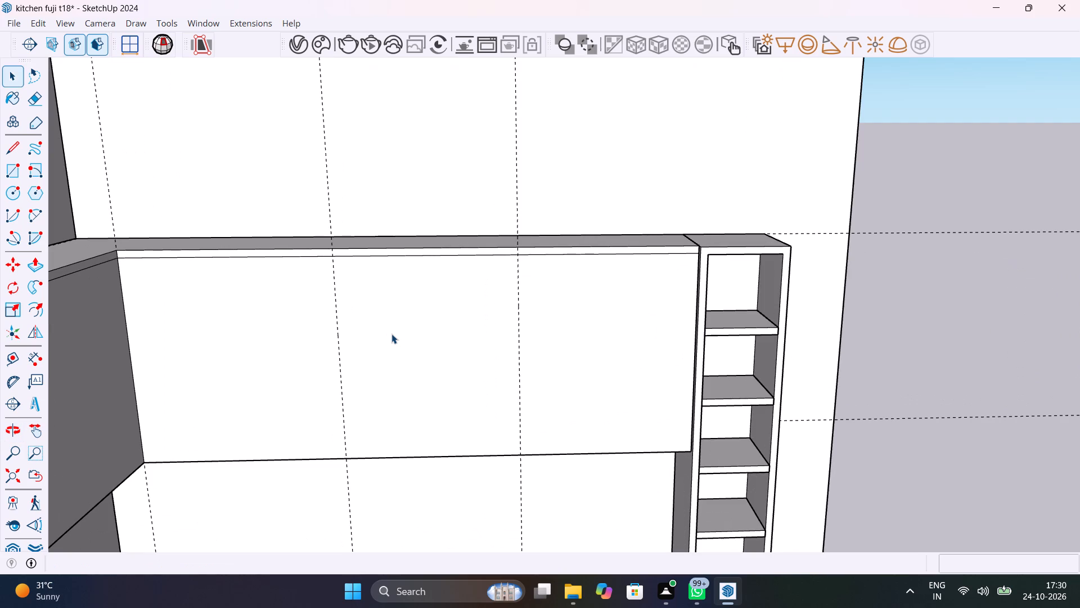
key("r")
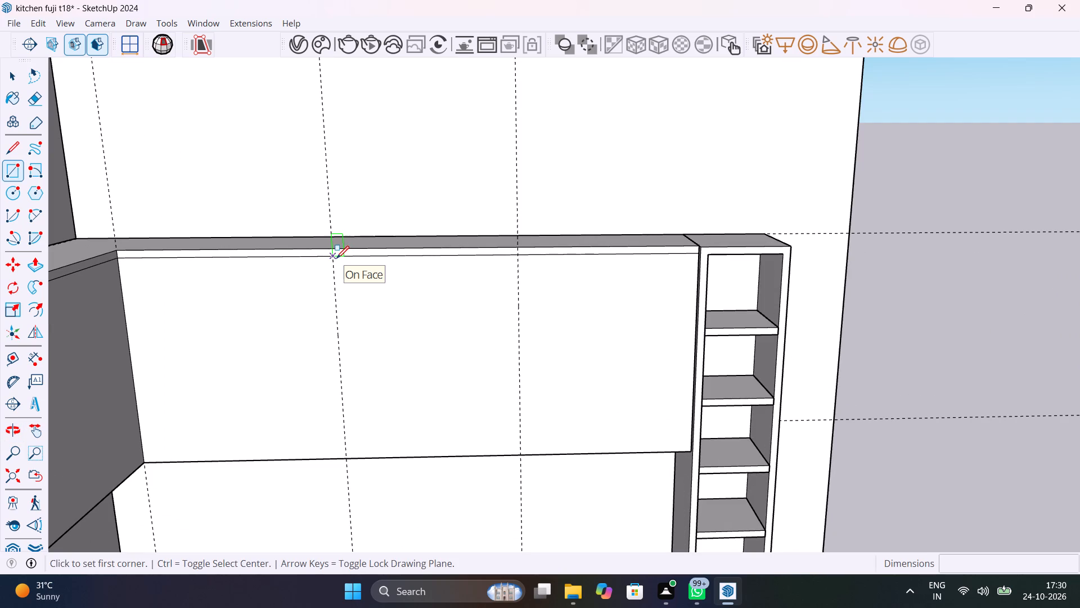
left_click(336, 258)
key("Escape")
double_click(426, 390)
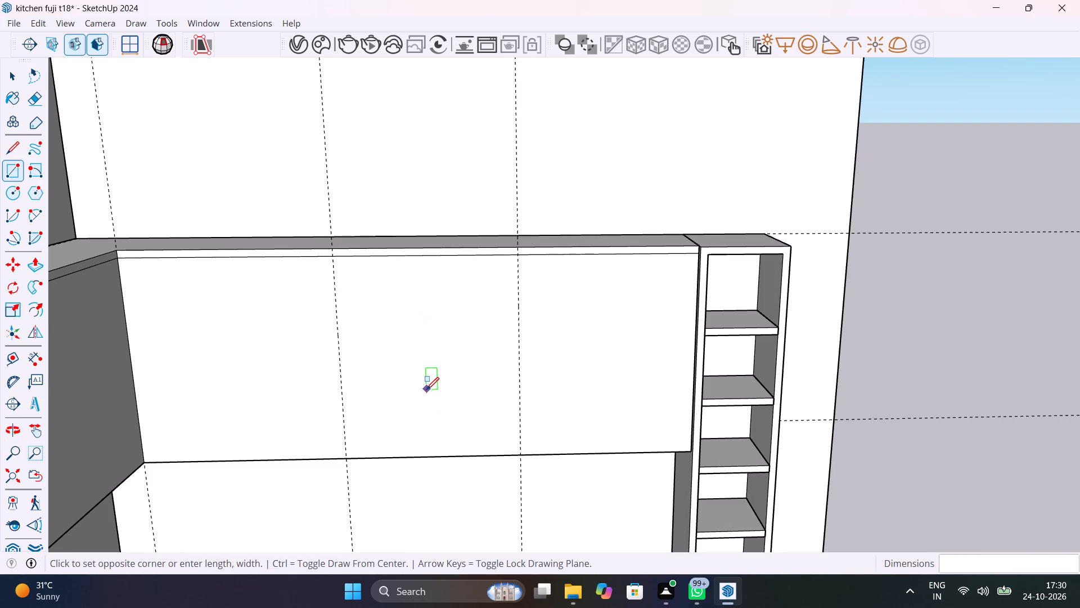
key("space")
Inside the upper cabinet group, cut a 2' wide opening between the guides below the 1" top line, pushing the rectangle 11" through.
double_click(426, 390)
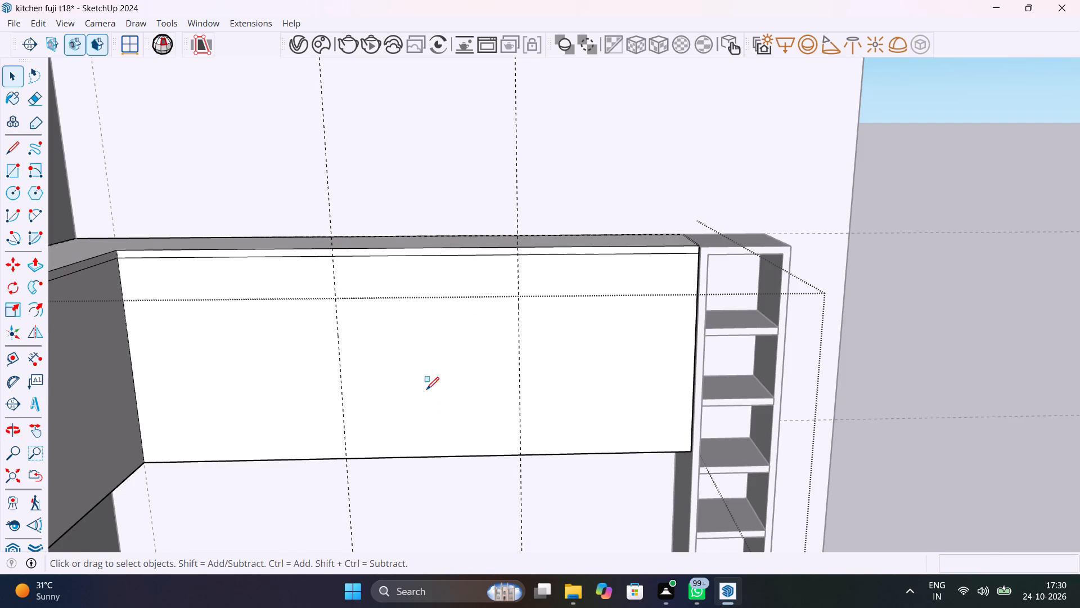
key("r")
left_click(335, 260)
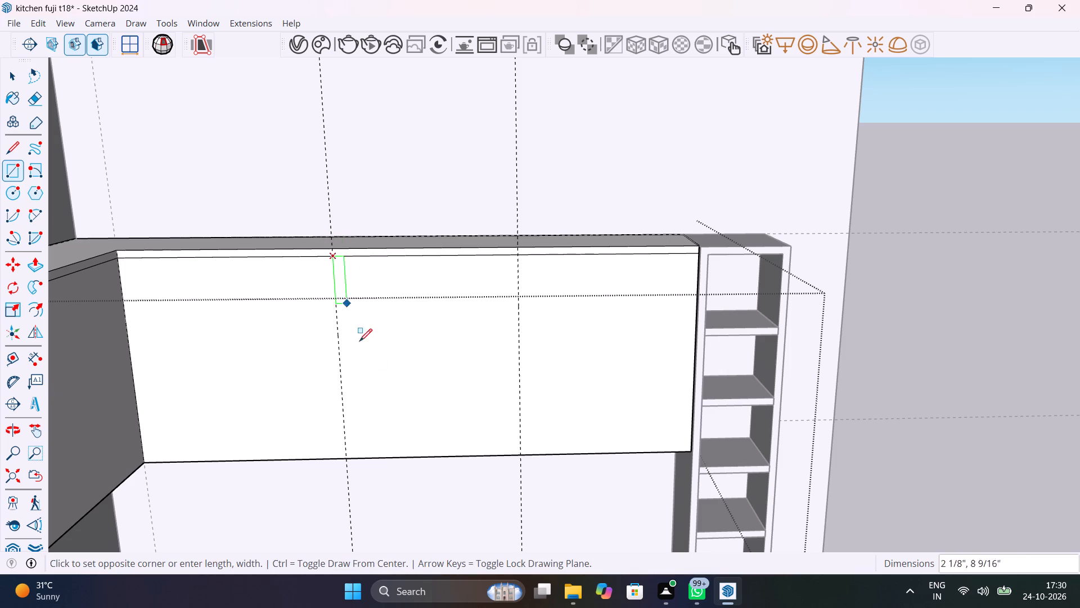
left_click(521, 453)
key("p")
left_click(475, 410)
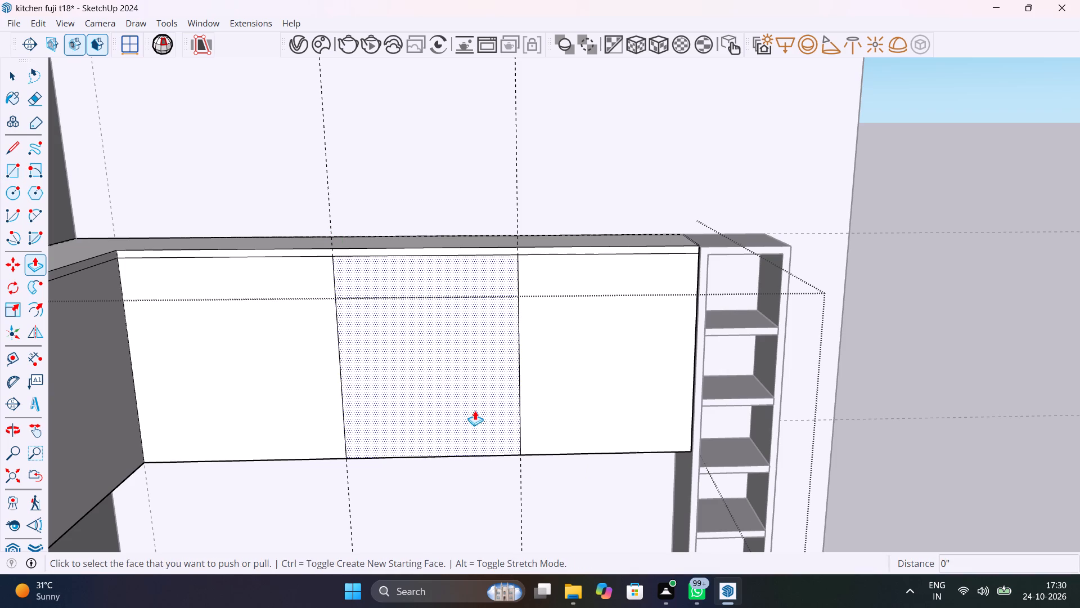
left_click(488, 345)
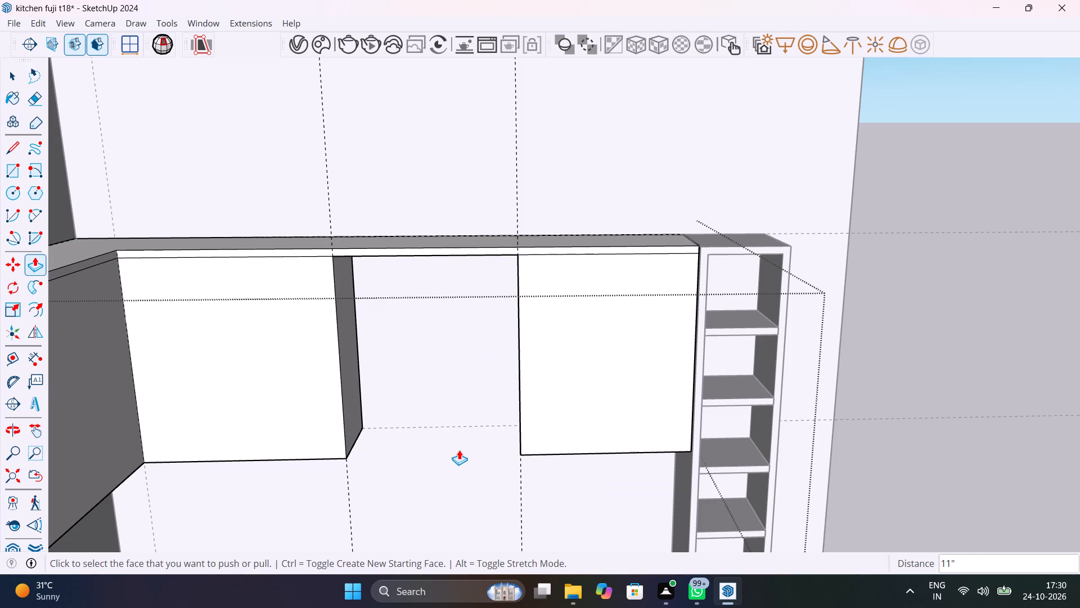
scroll(459, 449, "down", 5)
key("space")
left_click(788, 379)
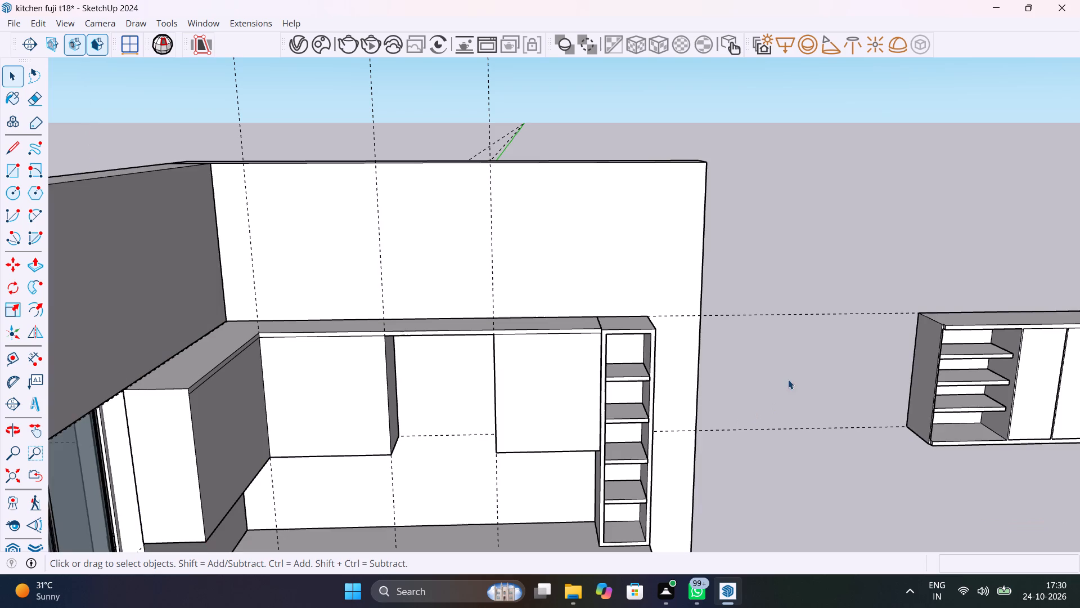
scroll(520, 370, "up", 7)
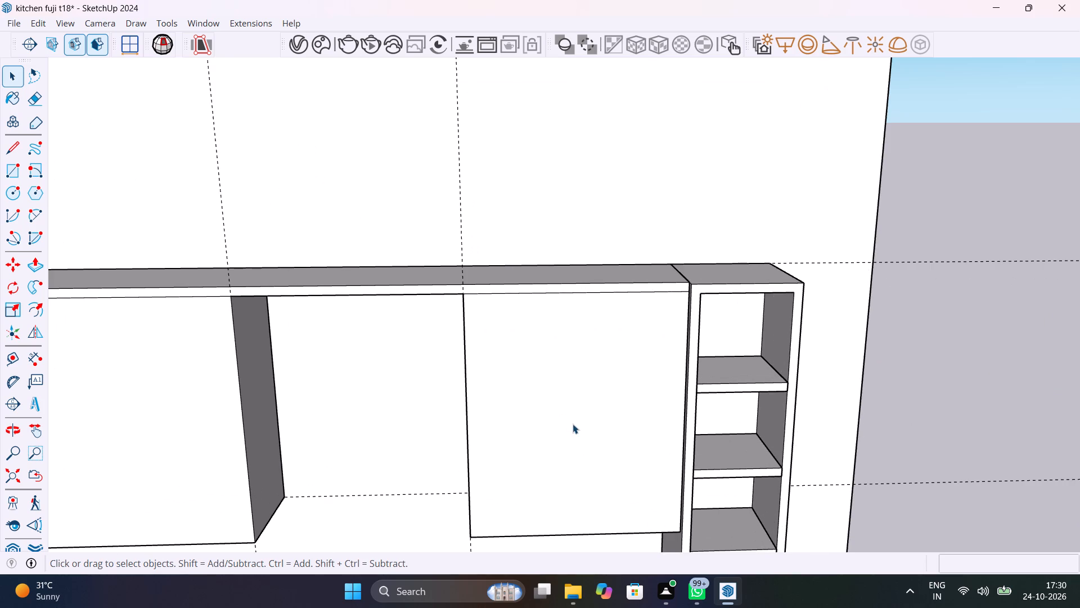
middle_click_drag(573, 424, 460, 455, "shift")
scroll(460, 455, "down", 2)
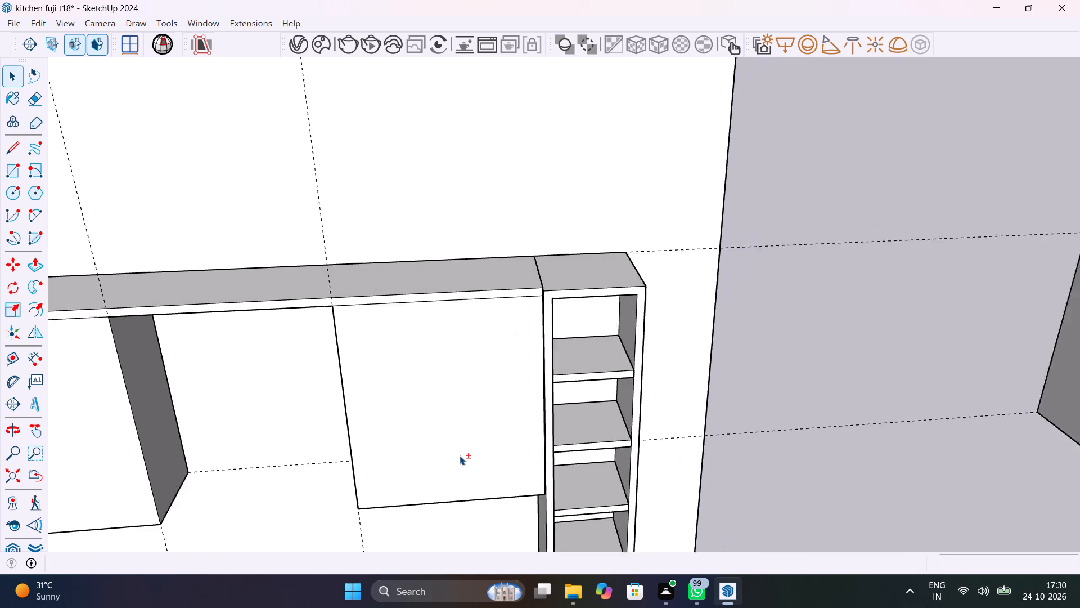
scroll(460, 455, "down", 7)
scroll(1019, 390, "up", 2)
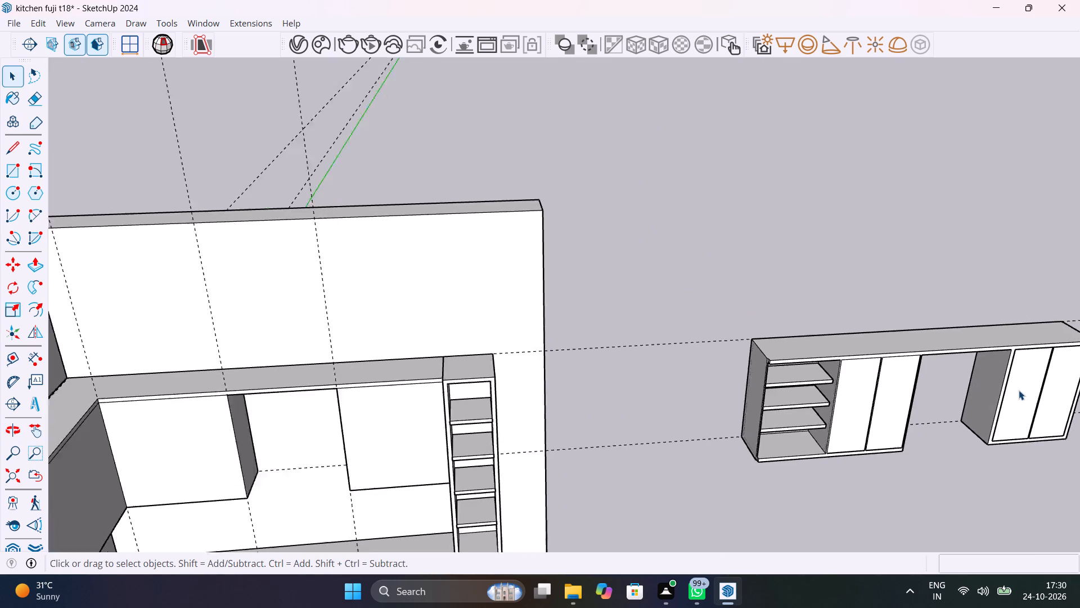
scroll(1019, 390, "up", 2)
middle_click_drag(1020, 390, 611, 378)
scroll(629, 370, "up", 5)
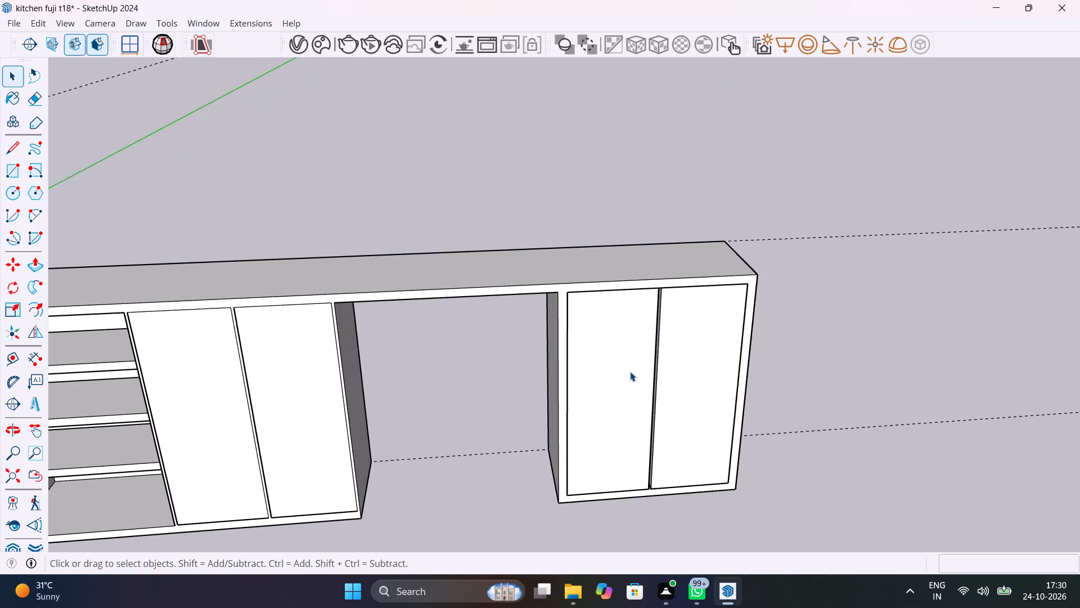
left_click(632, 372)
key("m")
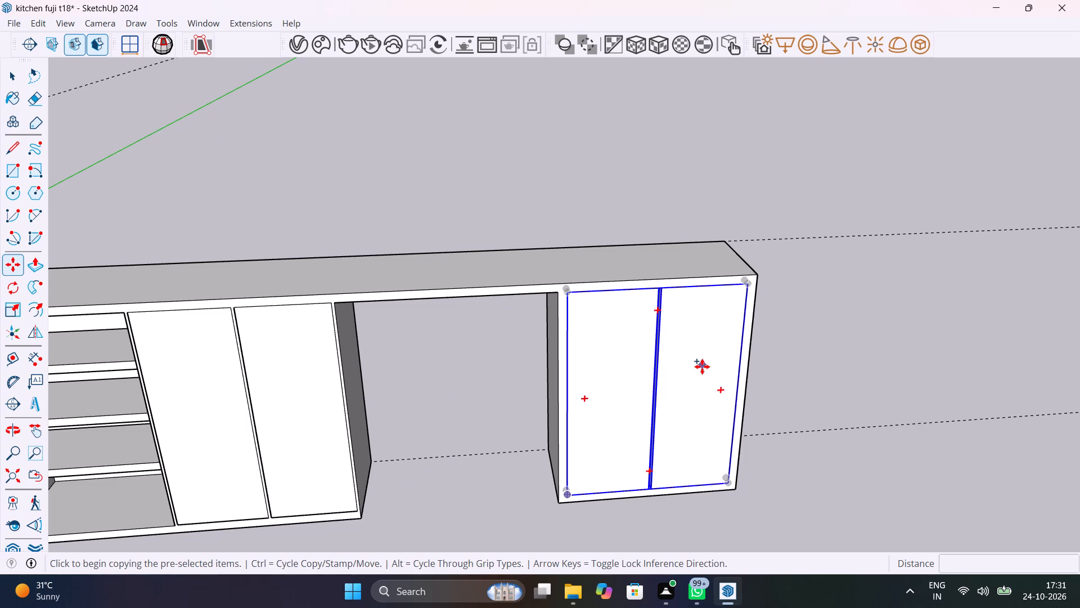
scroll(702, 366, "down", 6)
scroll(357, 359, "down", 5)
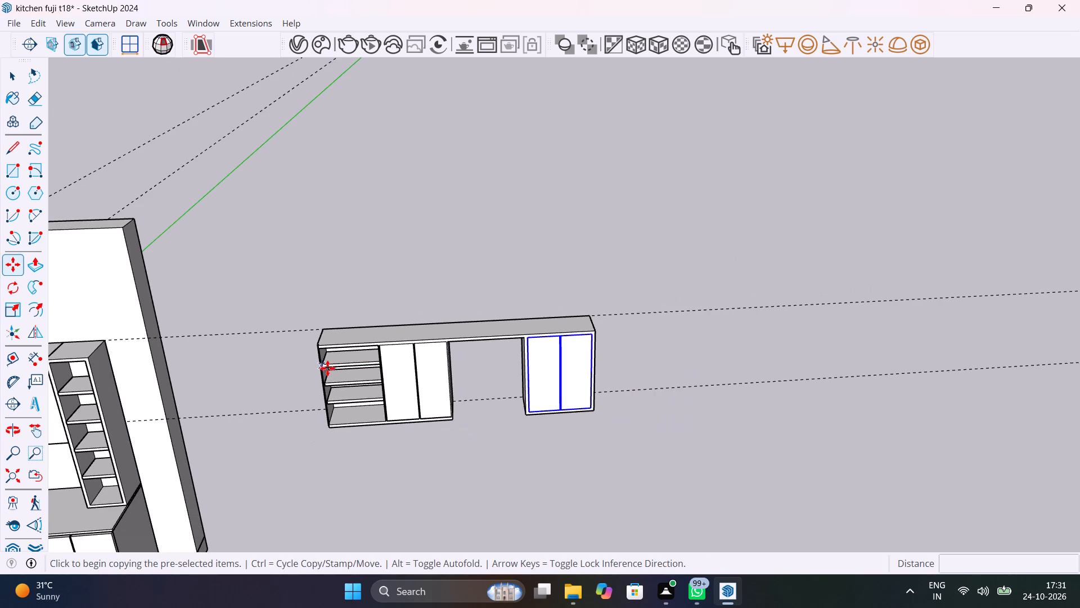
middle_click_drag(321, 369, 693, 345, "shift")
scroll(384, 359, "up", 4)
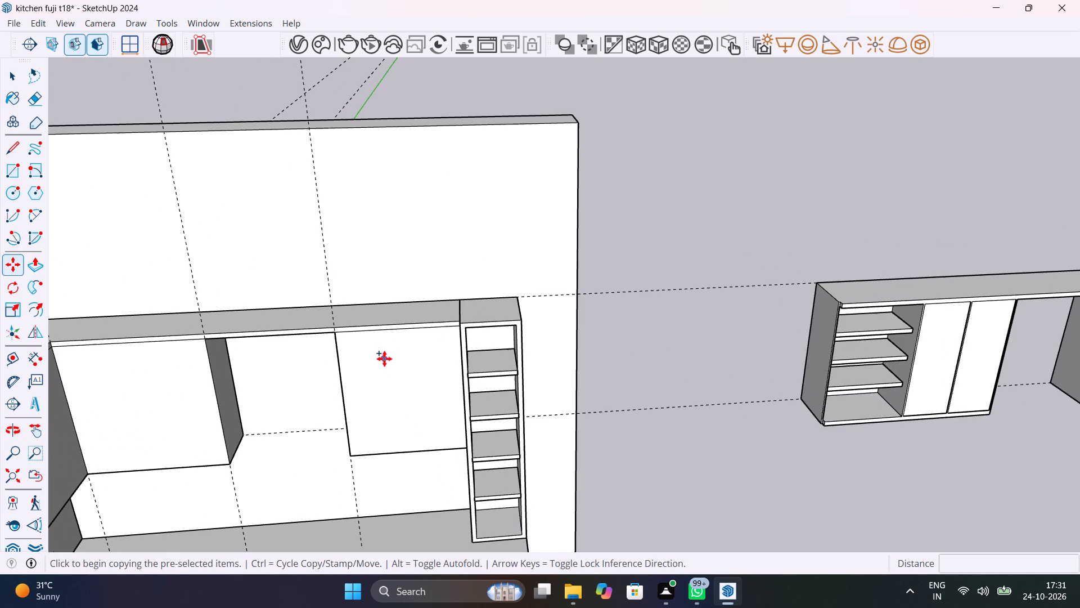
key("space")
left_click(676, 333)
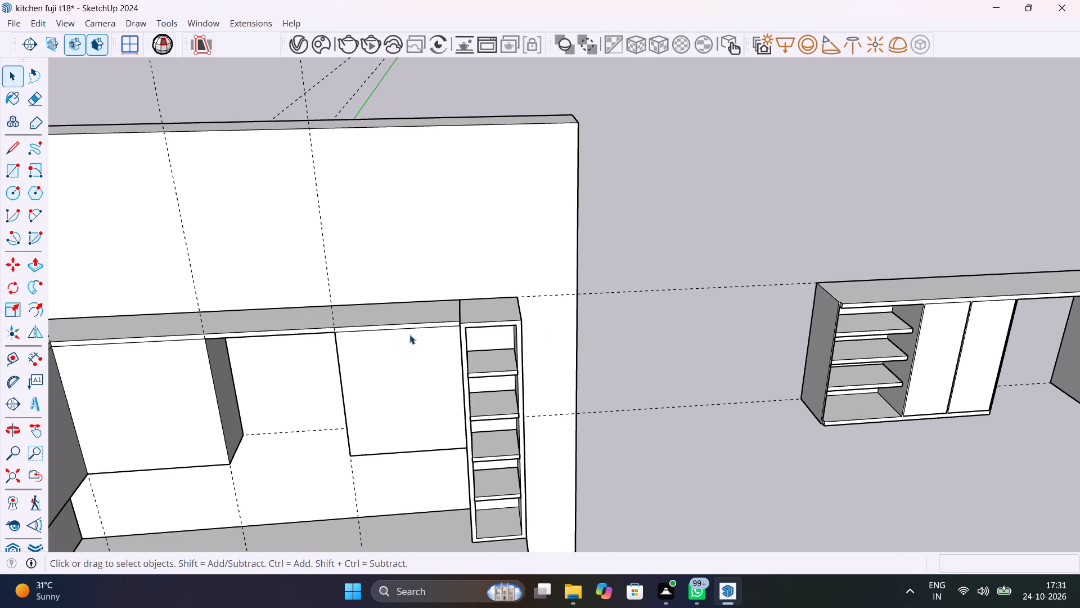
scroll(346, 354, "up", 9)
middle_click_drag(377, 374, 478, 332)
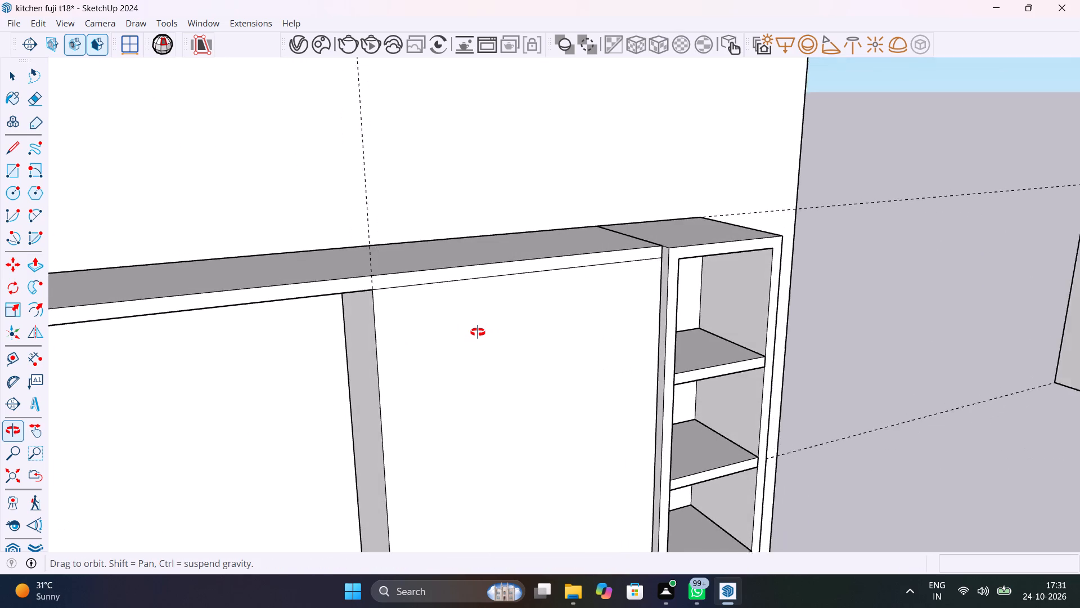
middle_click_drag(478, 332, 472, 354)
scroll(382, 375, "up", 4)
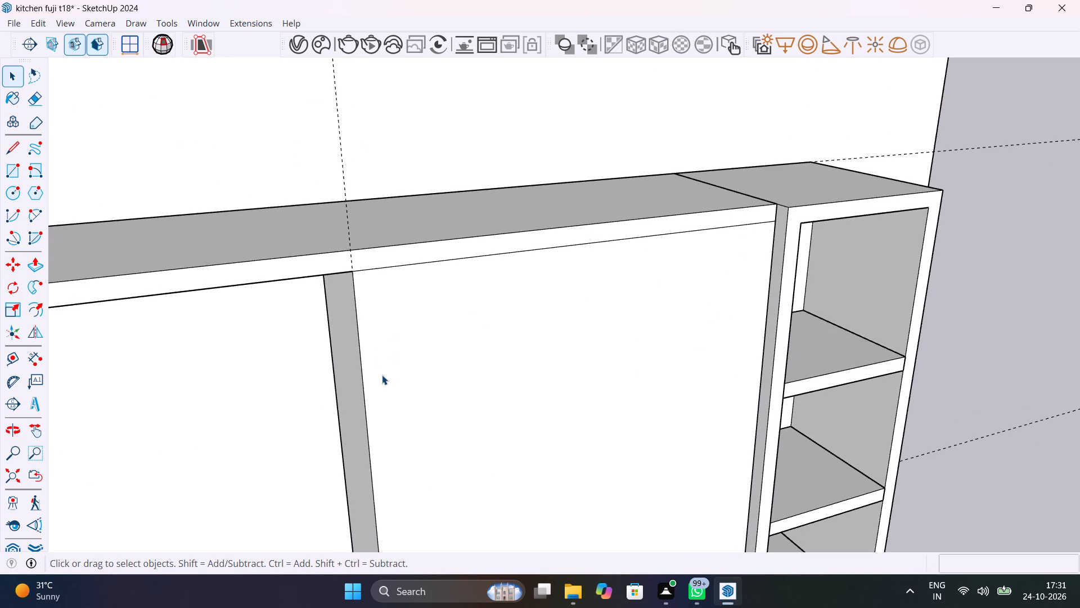
In the separate reference upper cabinet, push the front frame face around the end double doors back 1" to the doors' rear corner.
scroll(382, 375, "down", 18)
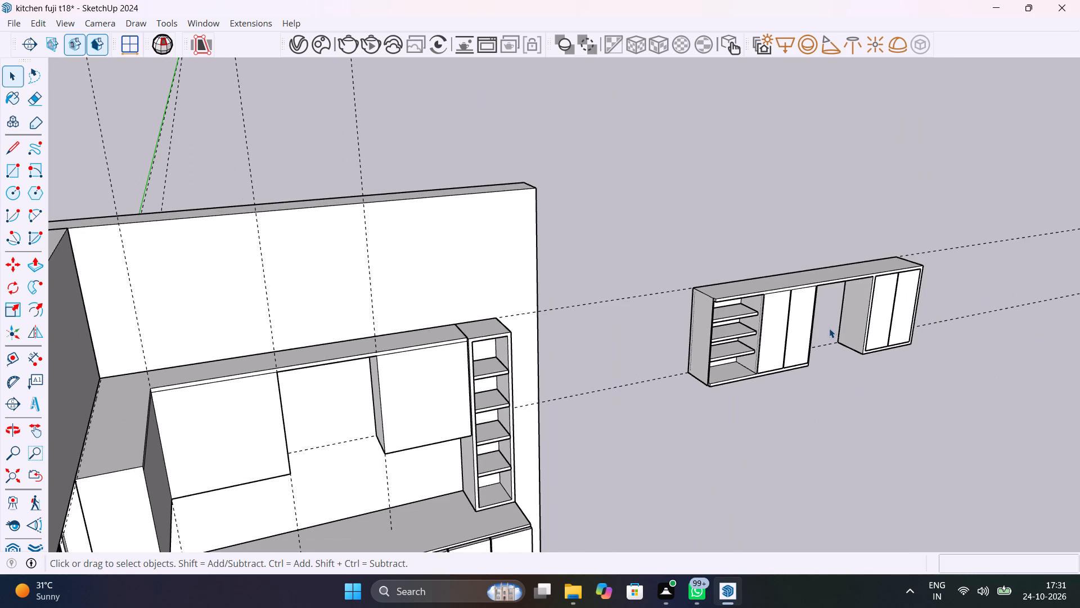
middle_click_drag(829, 328, 498, 373)
scroll(611, 324, "up", 10)
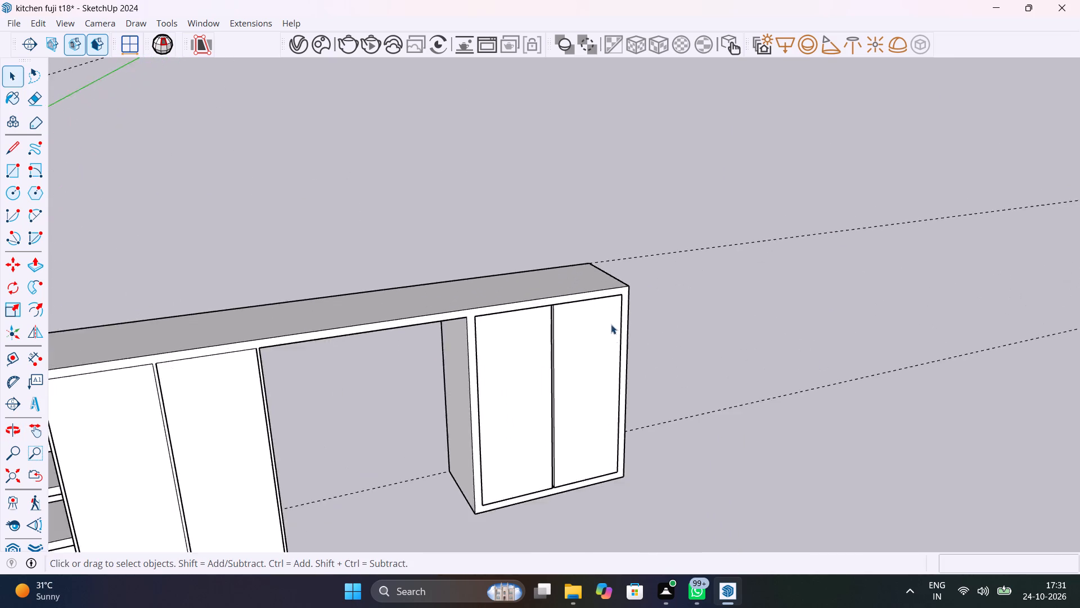
scroll(611, 324, "up", 3)
middle_click_drag(624, 296, 195, 368)
scroll(445, 309, "up", 5)
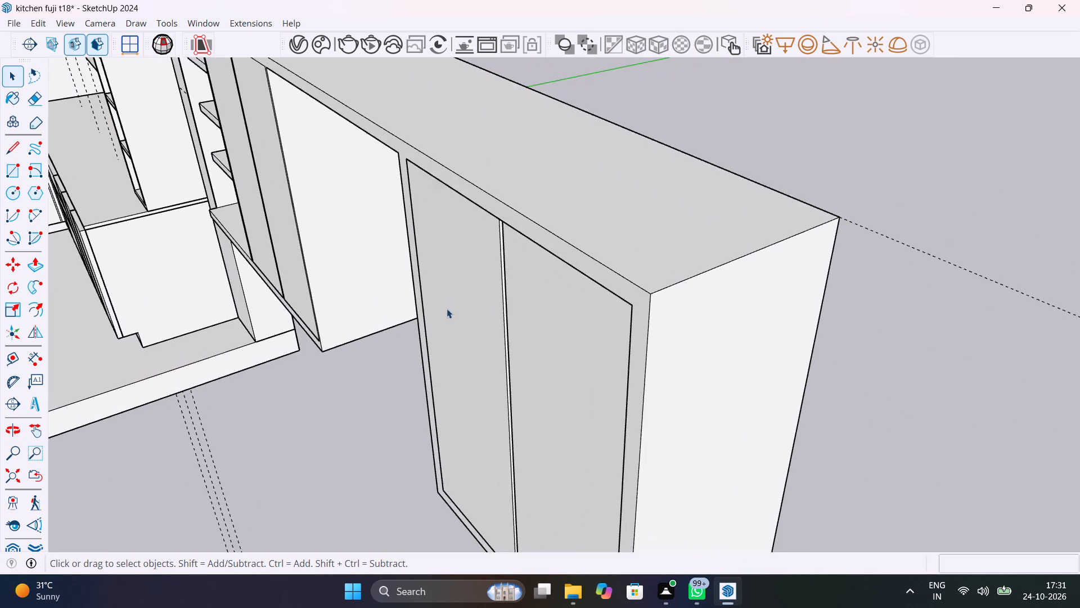
scroll(447, 309, "up", 4)
scroll(647, 300, "up", 5)
middle_click_drag(660, 305, 679, 276)
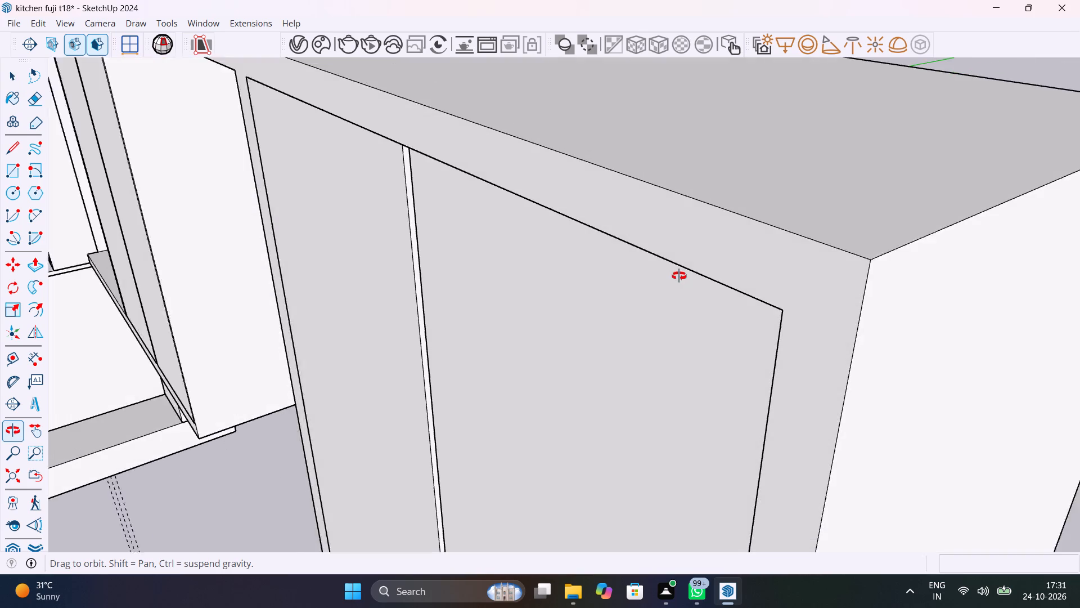
middle_click_drag(679, 276, 680, 276)
triple_click(769, 271)
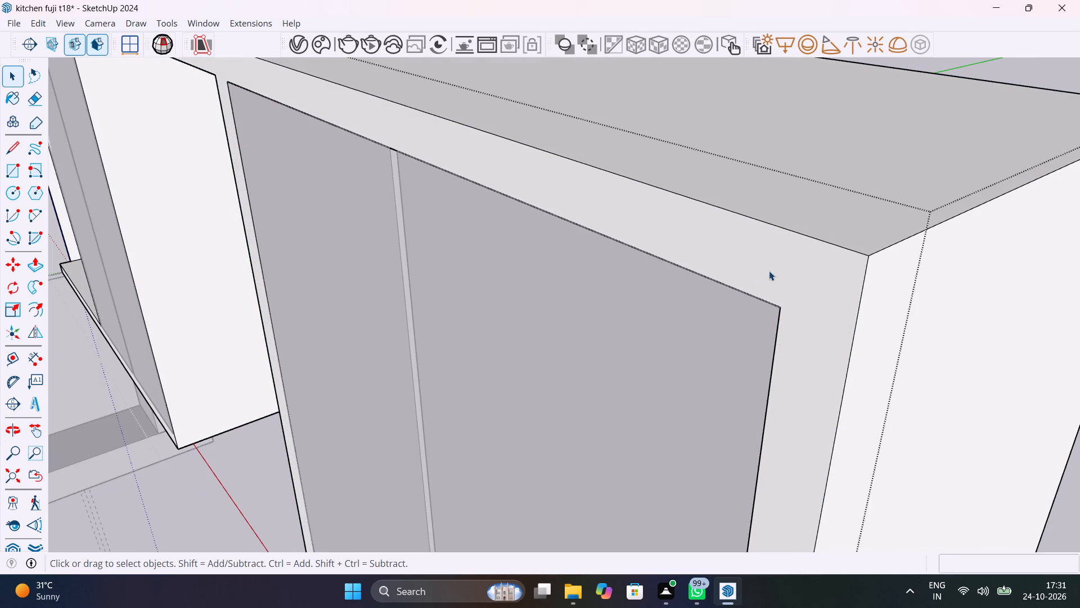
left_click(769, 271)
key("p")
left_click(769, 271)
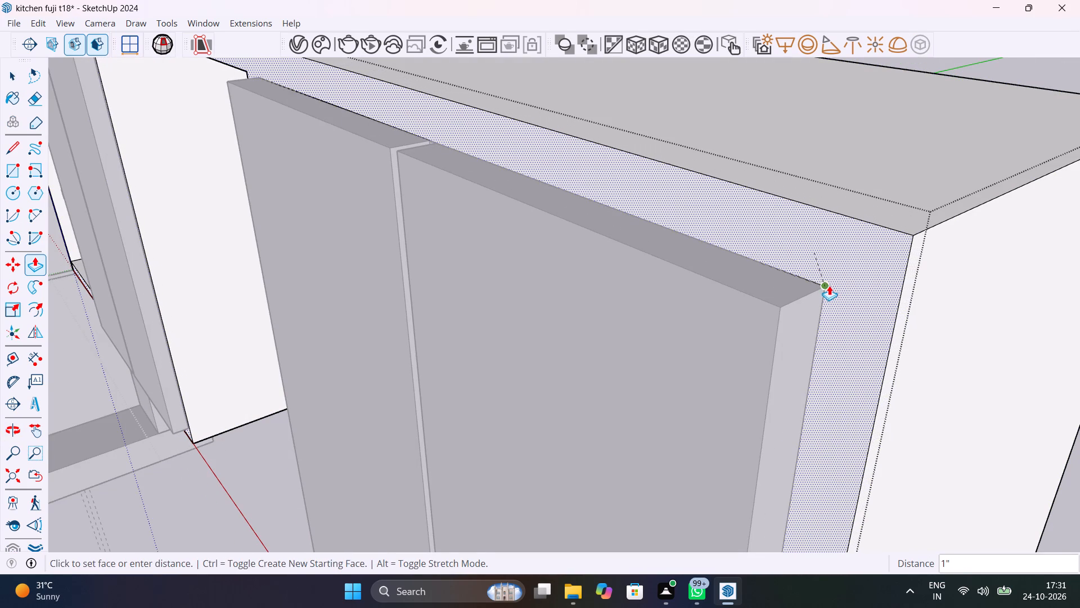
left_click(829, 285)
key("space")
left_click(780, 366)
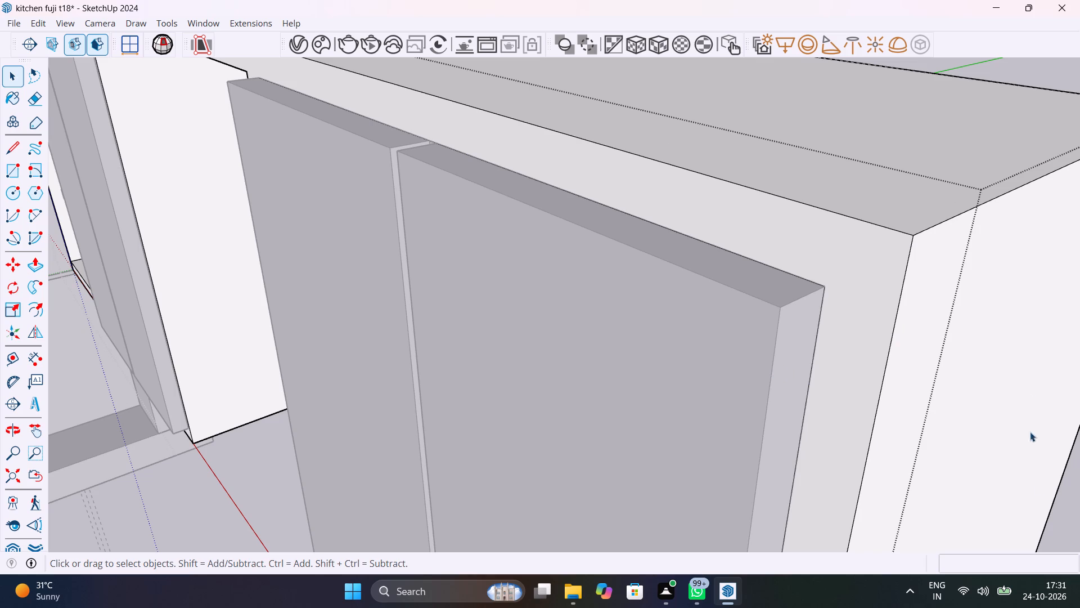
left_click(1068, 529)
scroll(524, 395, "down", 3)
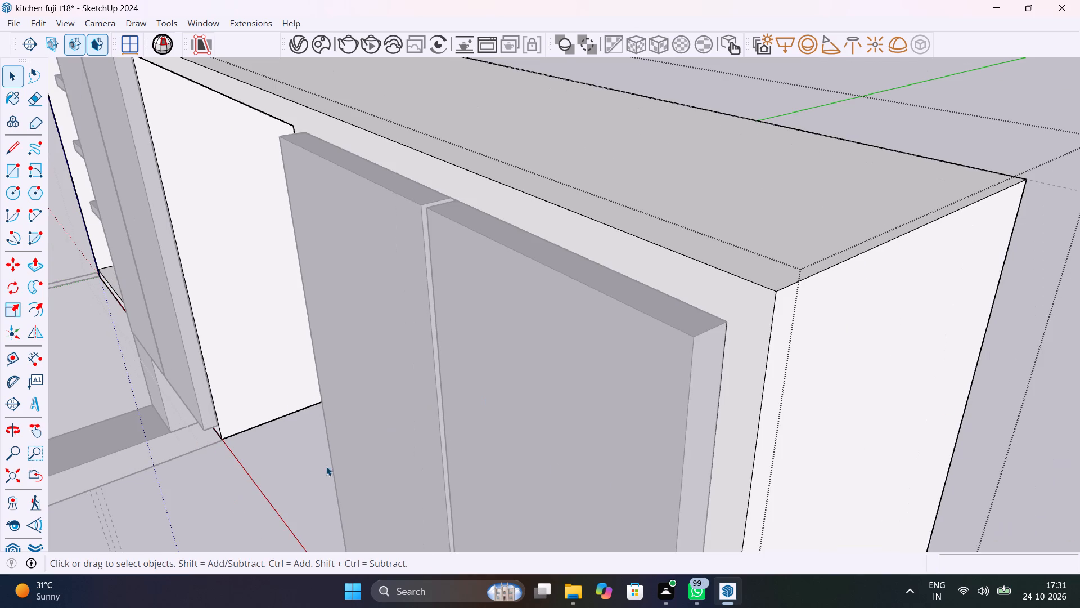
left_click(234, 520)
Copy the end double-door group onto the back wall cabinet front beside the open shelf unit, its back top edge on the 1" line.
left_click(682, 407)
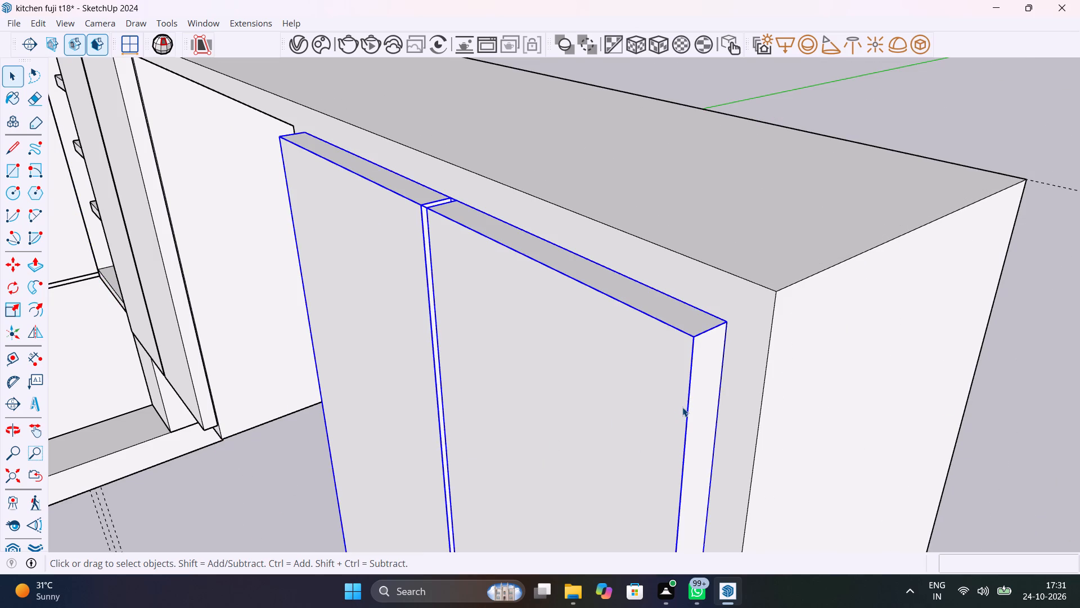
key("m")
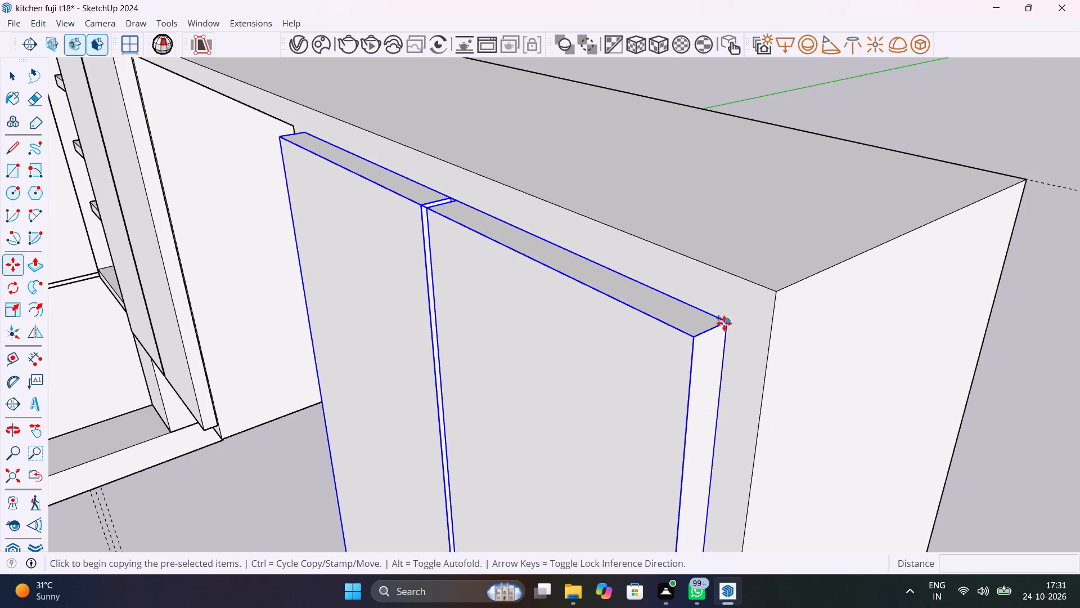
left_click(724, 321)
scroll(496, 243, "down", 15)
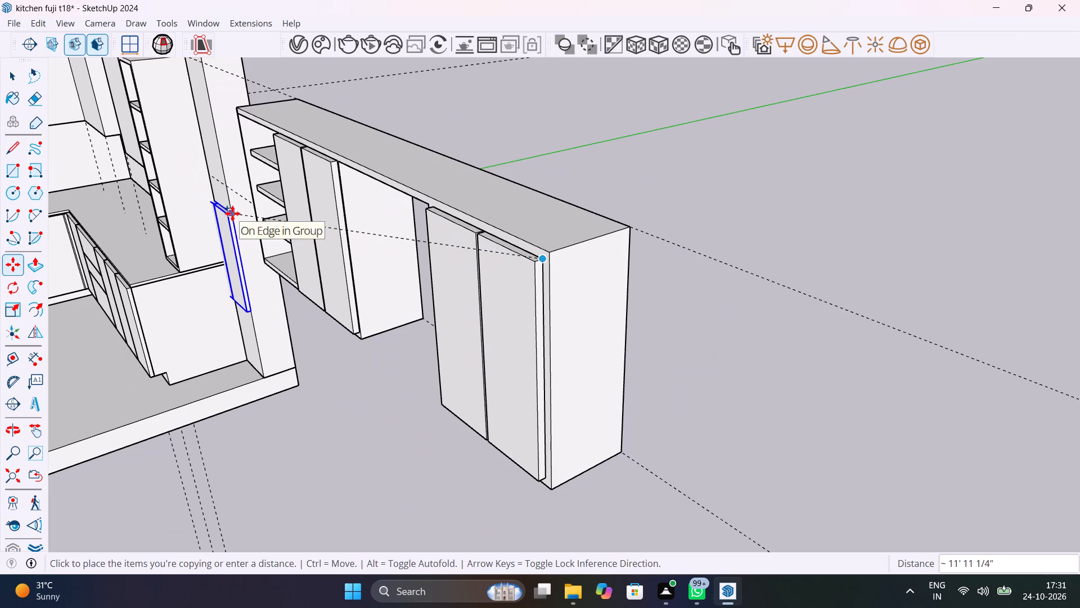
middle_click_drag(233, 213, 443, 498, "shift")
scroll(307, 321, "up", 11)
middle_click_drag(379, 374, 467, 304)
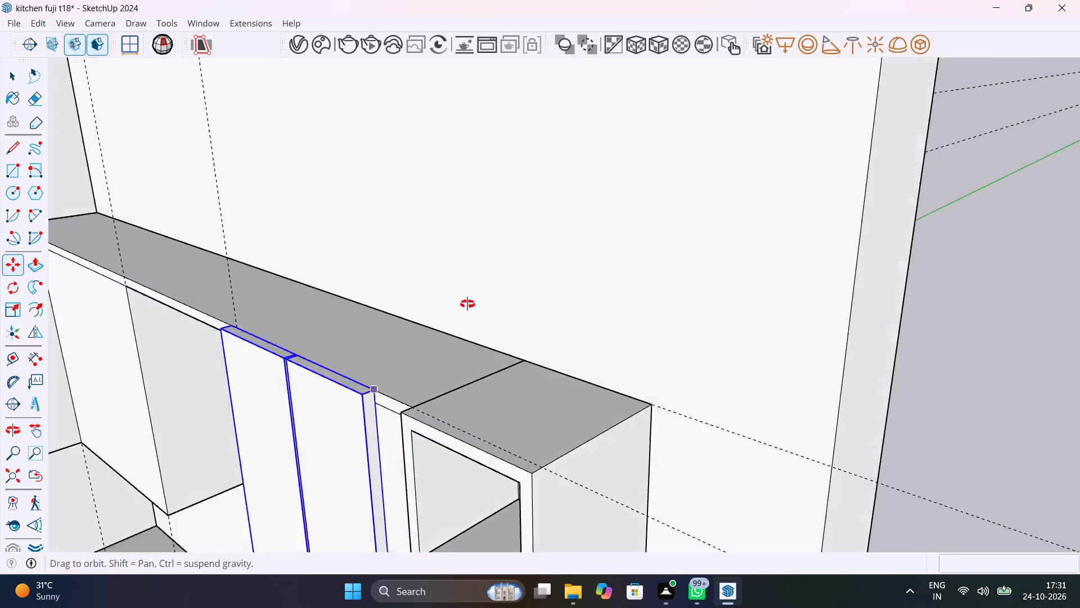
middle_click_drag(467, 304, 585, 242)
middle_click_drag(447, 394, 463, 491)
scroll(463, 491, "up", 1)
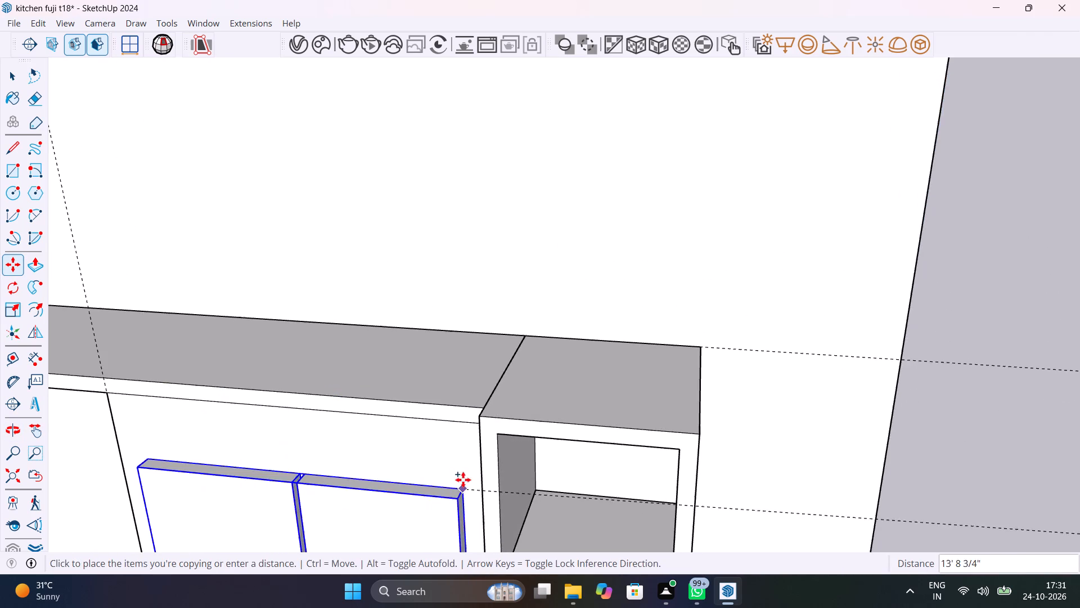
scroll(461, 453, "up", 12)
middle_click_drag(480, 431, 606, 432)
scroll(603, 417, "up", 1)
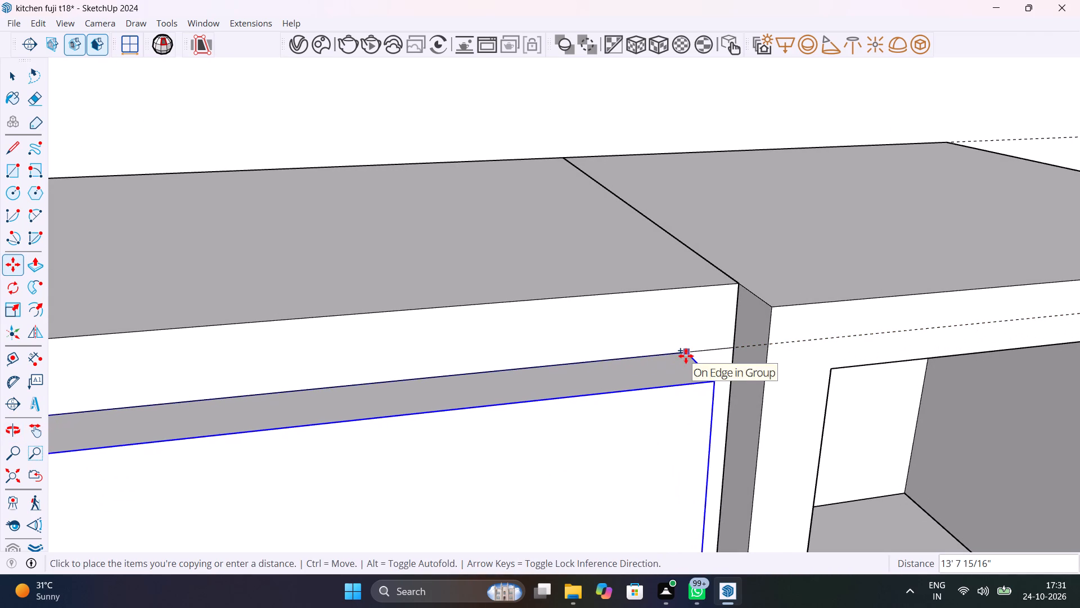
left_click(686, 354)
scroll(620, 372, "down", 13)
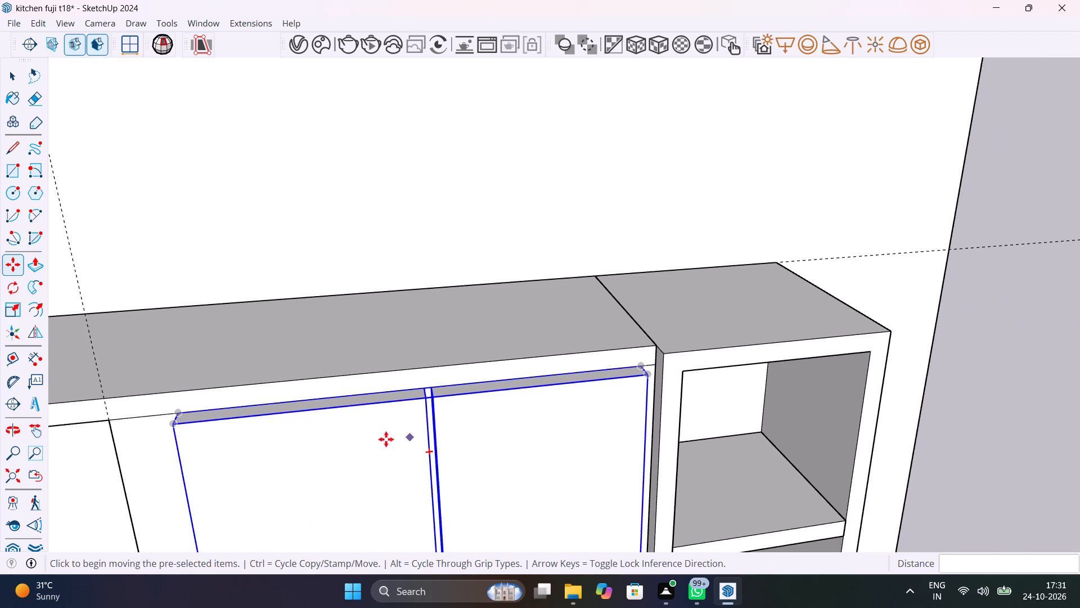
scroll(245, 428, "down", 6)
middle_click_drag(245, 428, 488, 324)
scroll(488, 325, "down", 7)
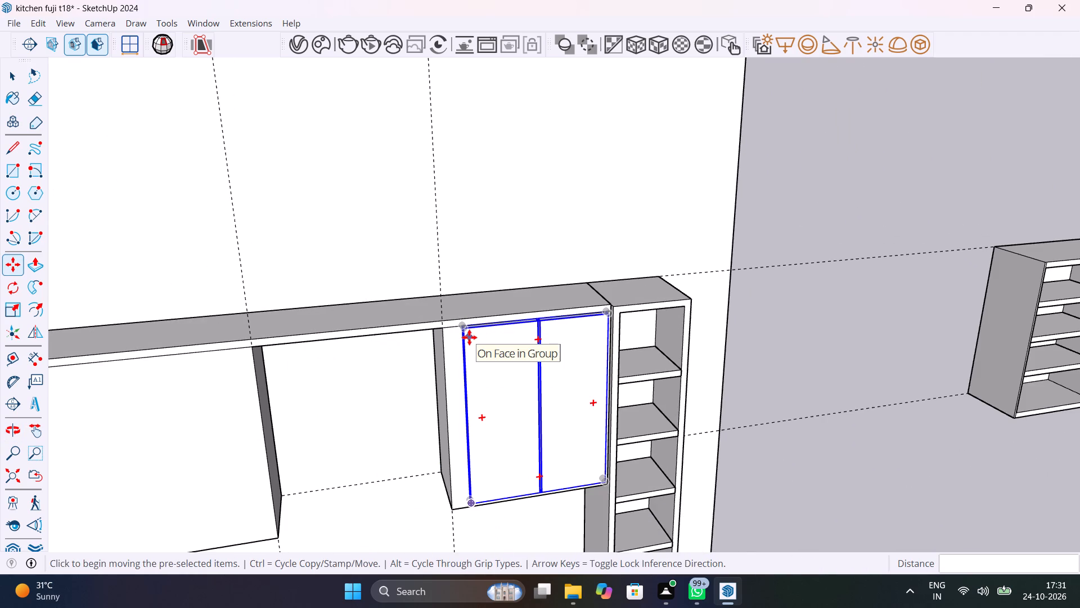
scroll(469, 337, "up", 5)
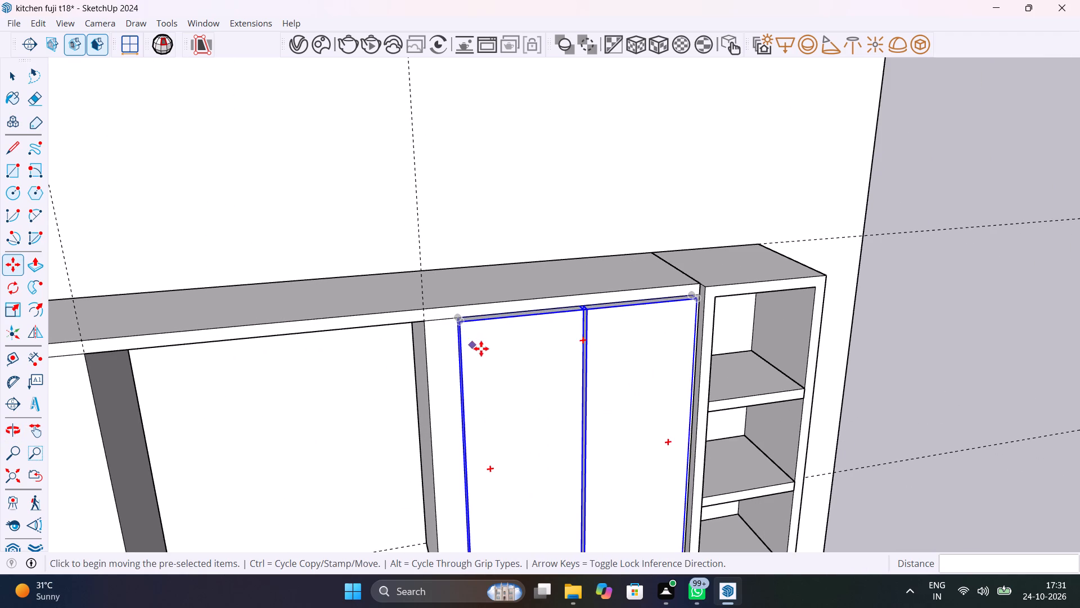
scroll(485, 350, "down", 6)
scroll(510, 370, "up", 5)
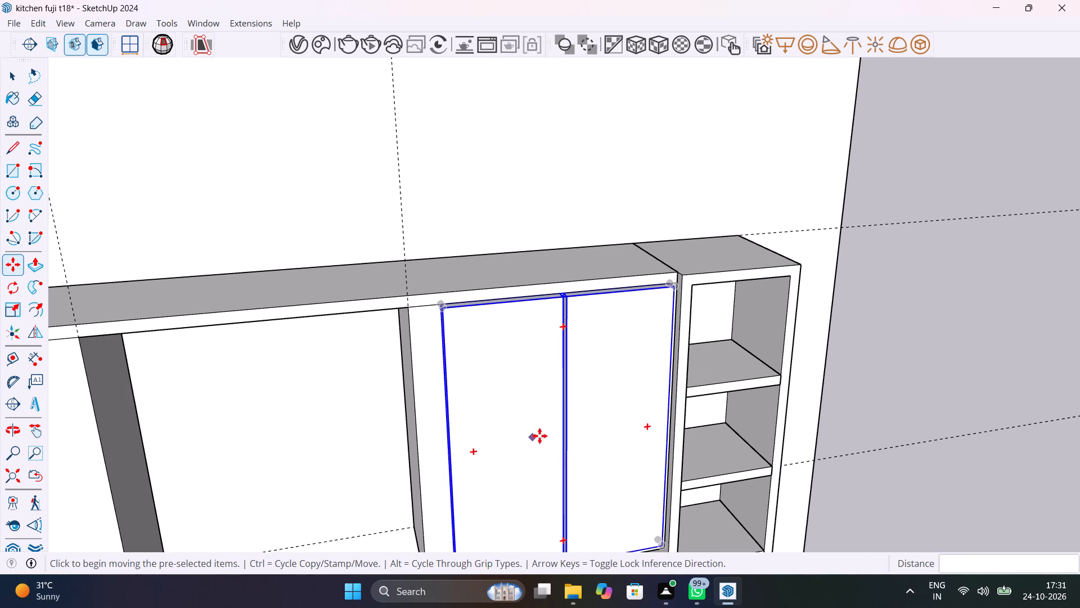
middle_click_drag(548, 433, 424, 385)
key("space")
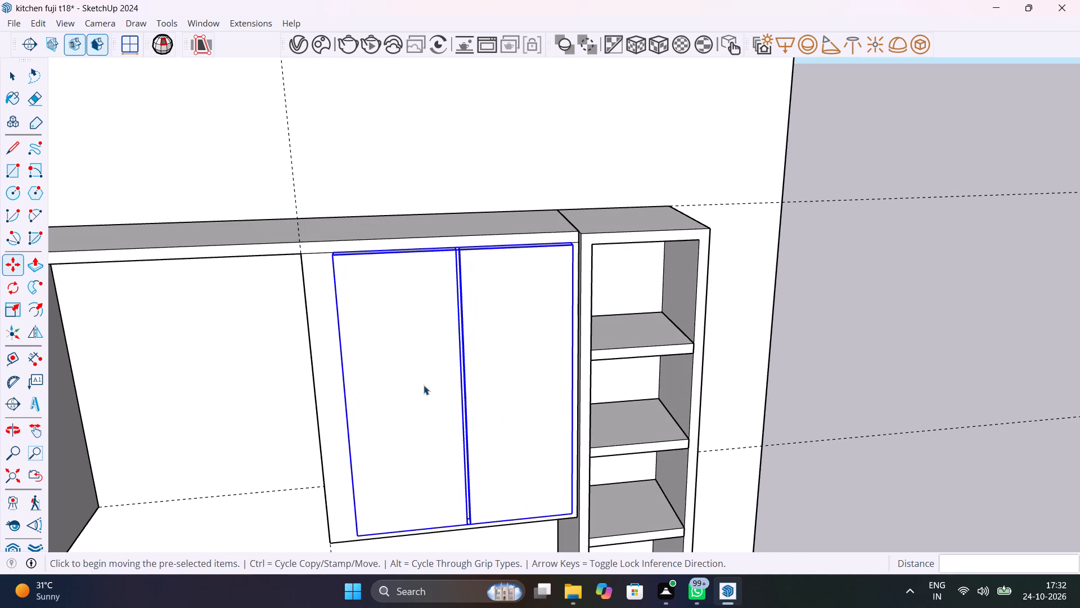
Inside the upper cabinet group, copy the opening's vertical front edge 8mm towards the double doors.
scroll(312, 373, "up", 4)
left_click(312, 373)
left_click(312, 372)
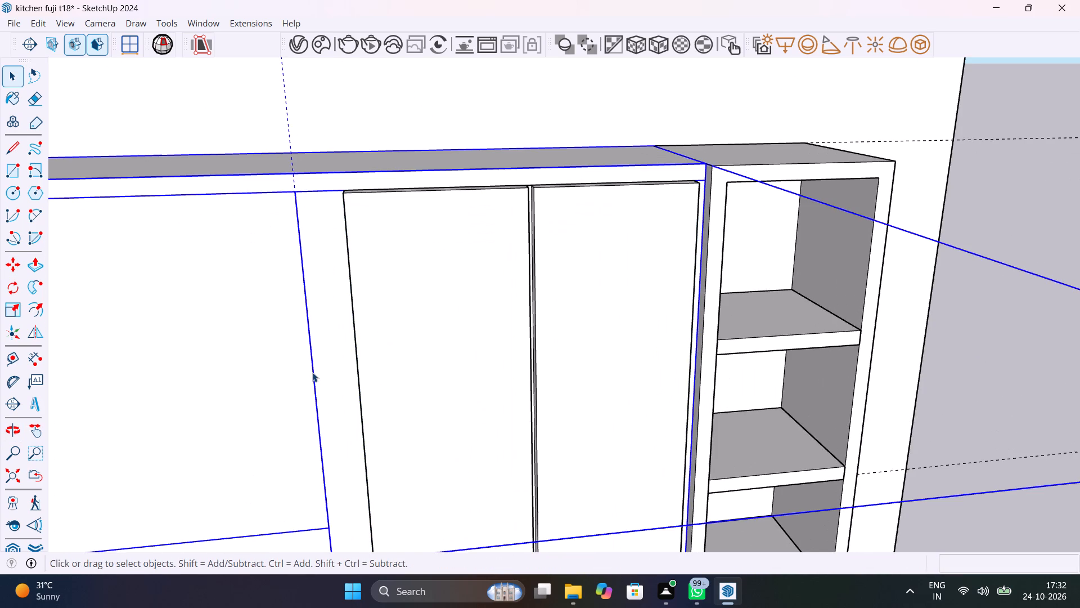
double_click(312, 372)
left_click(312, 372)
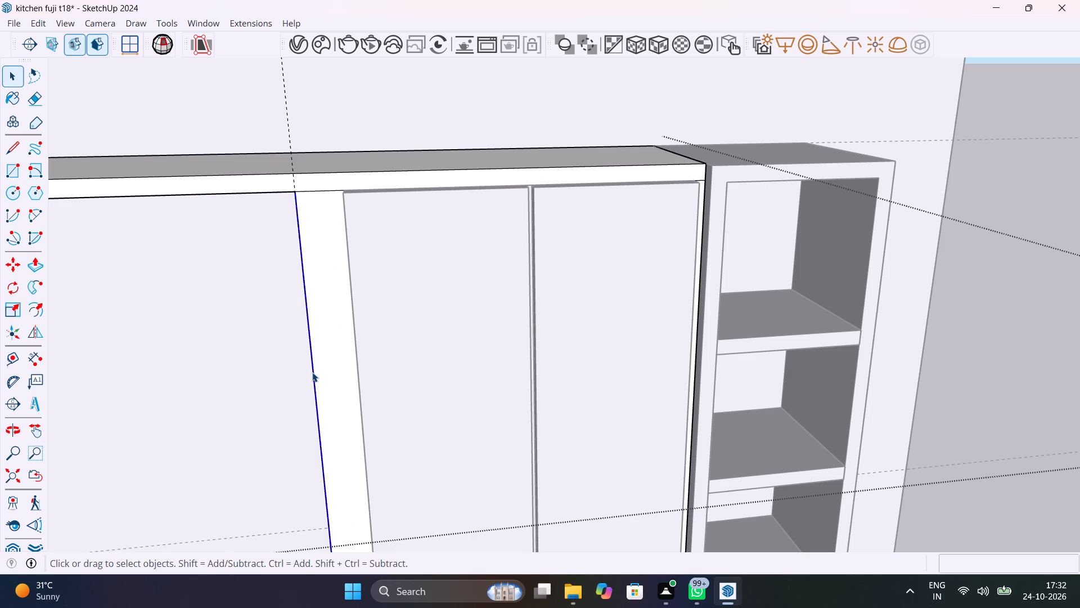
key("m")
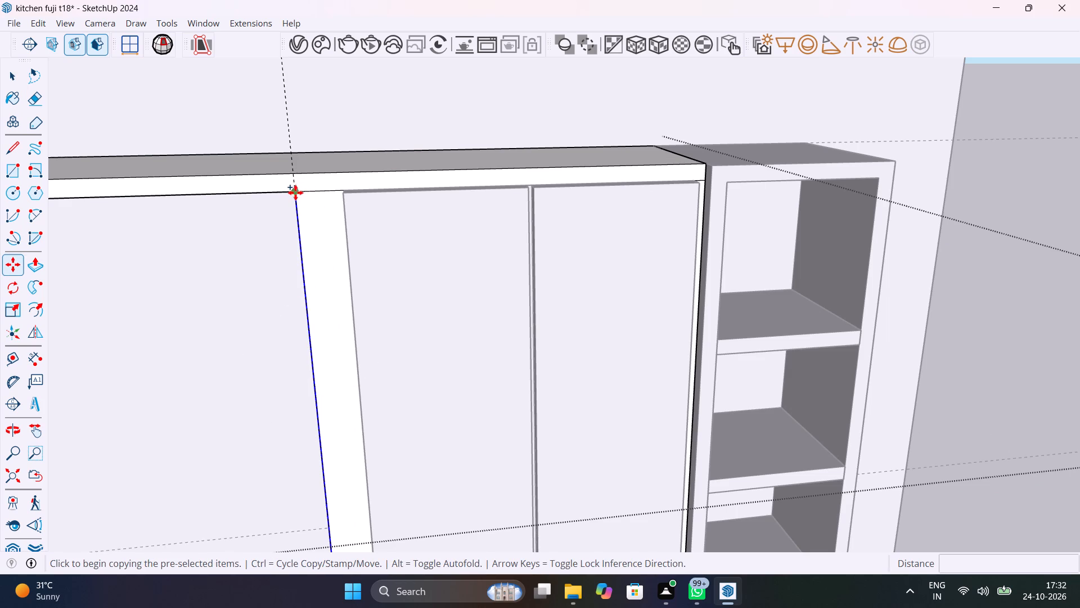
left_click(295, 192)
type("8mm")
key("Return")
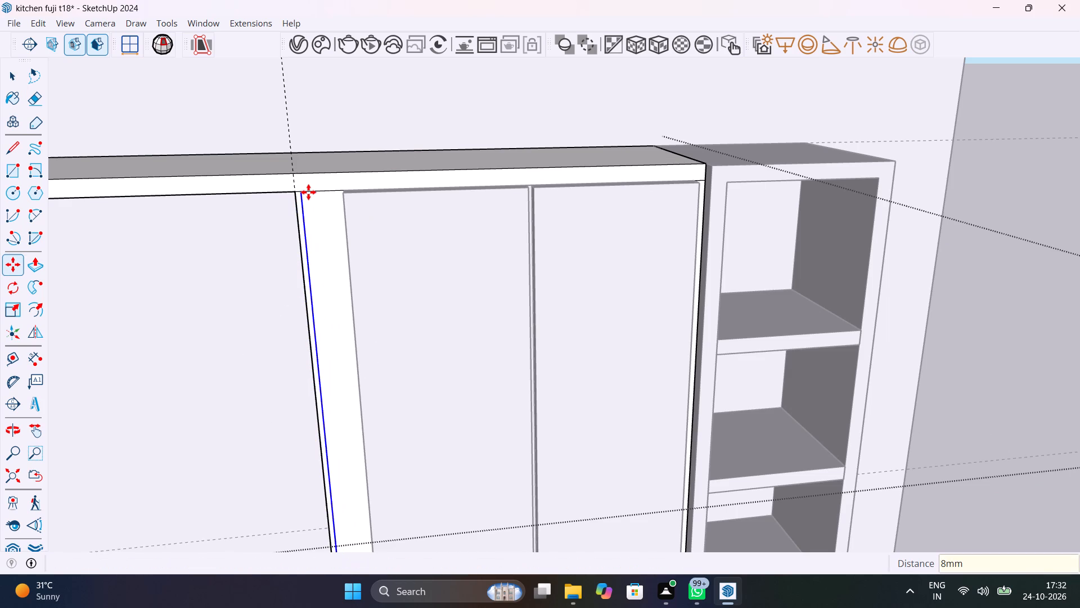
key("space")
scroll(340, 274, "down", 8)
left_click(826, 283)
Move the copied double doors sideways along the 1" line so their back top corner meets the 8mm line beside the opening.
scroll(495, 271, "up", 3)
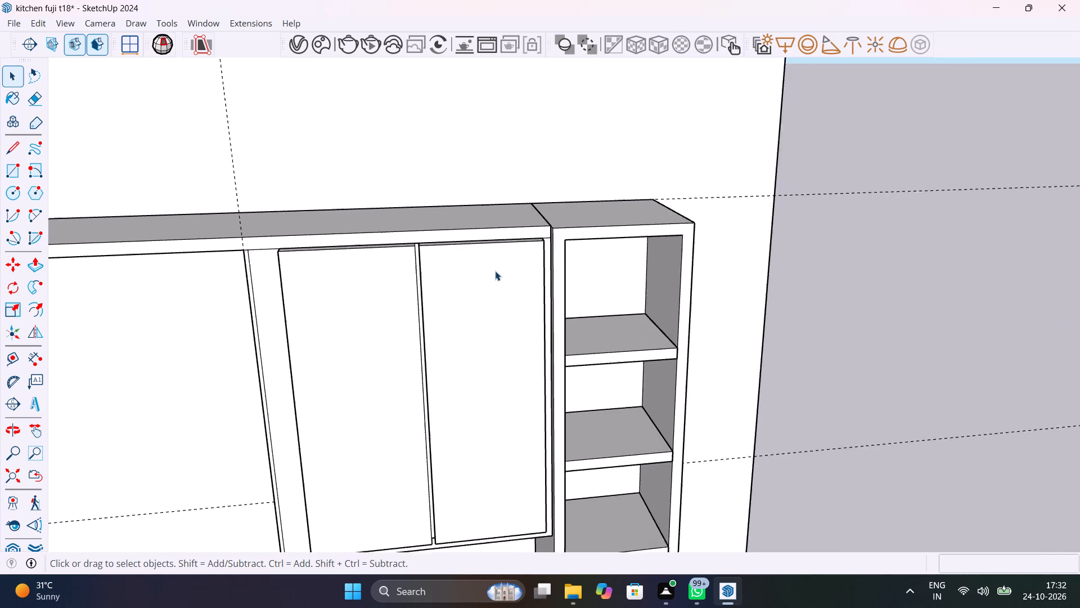
scroll(495, 271, "up", 5)
middle_click_drag(388, 318, 639, 309, "shift")
scroll(639, 309, "up", 1)
left_click(452, 269)
middle_click_drag(434, 248, 580, 302)
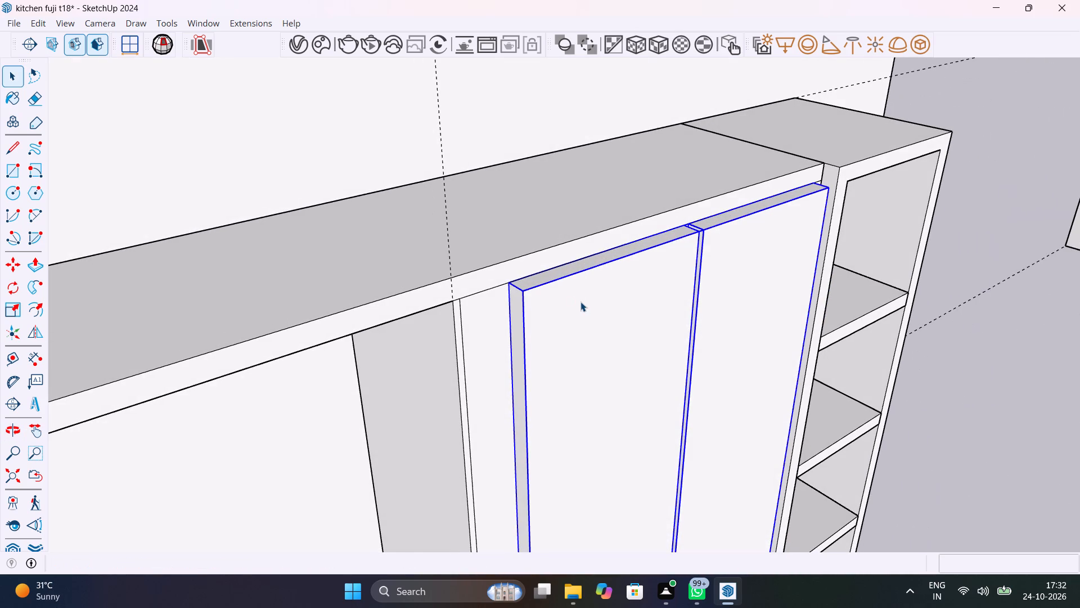
key("m")
left_click(511, 280)
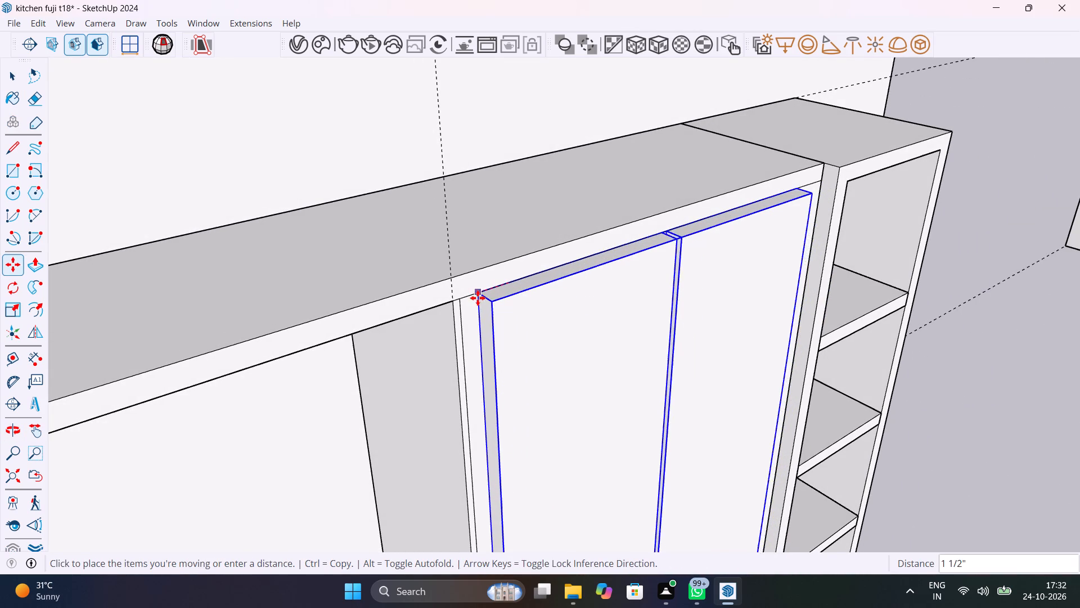
left_click(464, 301)
scroll(515, 319, "down", 7)
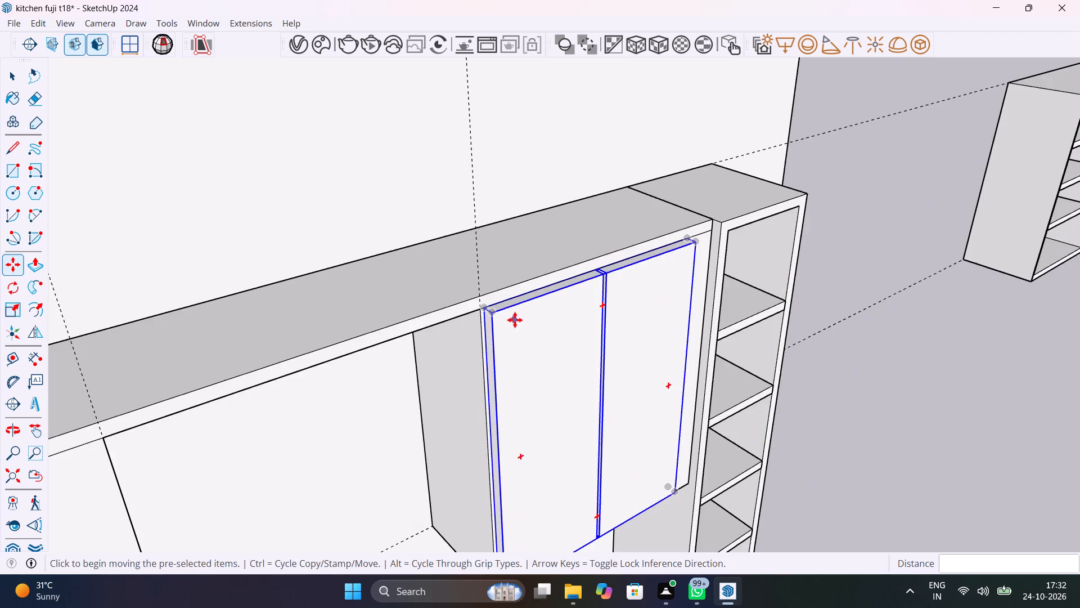
scroll(515, 320, "down", 5)
middle_click_drag(610, 346, 394, 324)
key("space")
Place a vertical guide 8mm in from the back wall cabinet's front edge beside the open shelf unit.
scroll(454, 315, "up", 2)
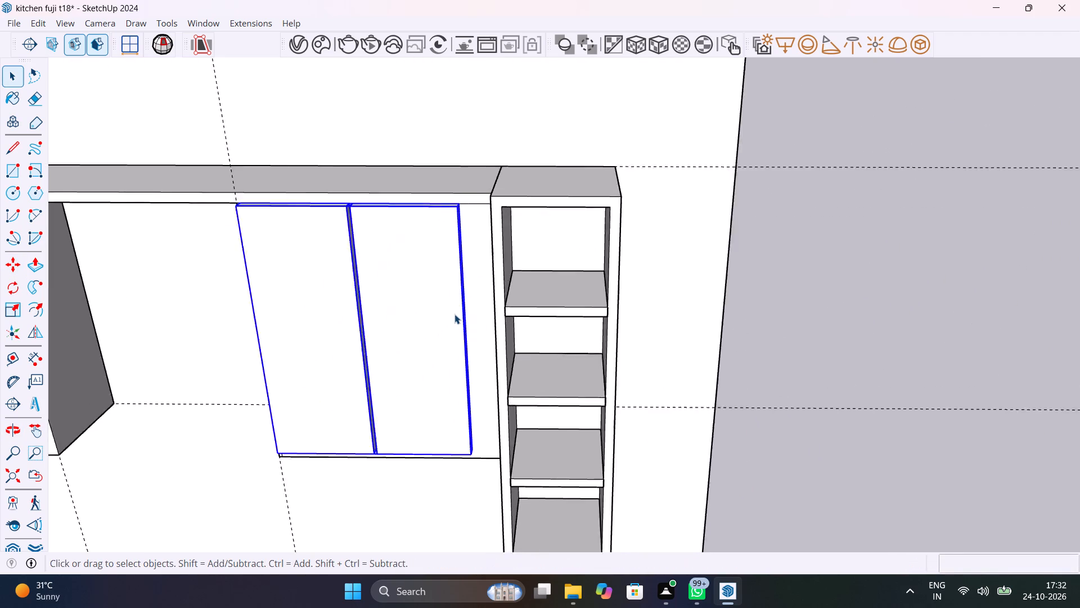
scroll(454, 314, "up", 8)
middle_click_drag(506, 325, 518, 374)
scroll(535, 177, "up", 6)
middle_click_drag(538, 178, 577, 167)
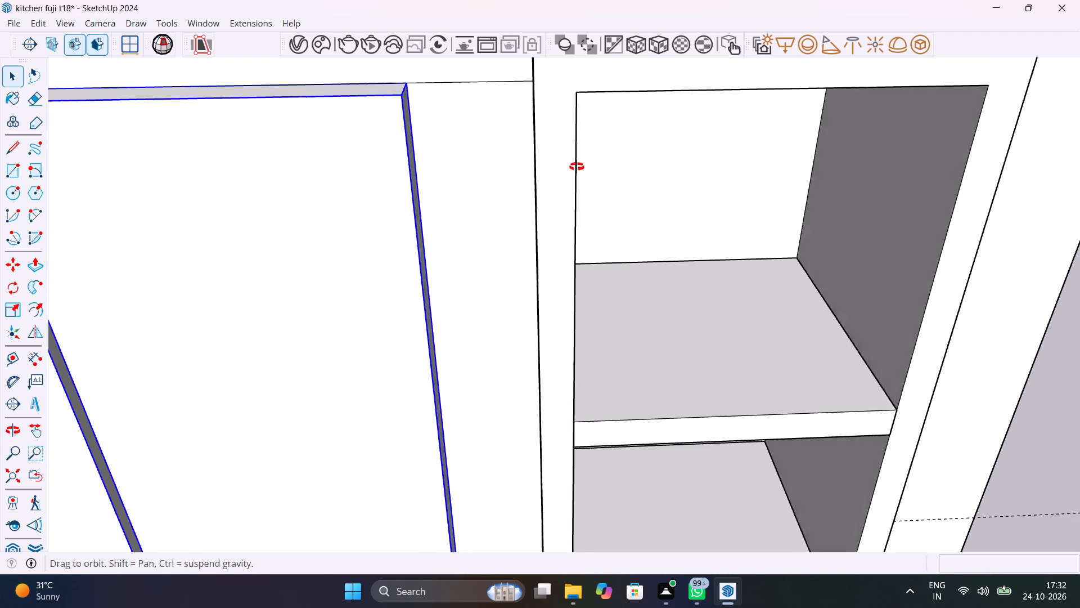
middle_click_drag(577, 167, 642, 189)
key("t")
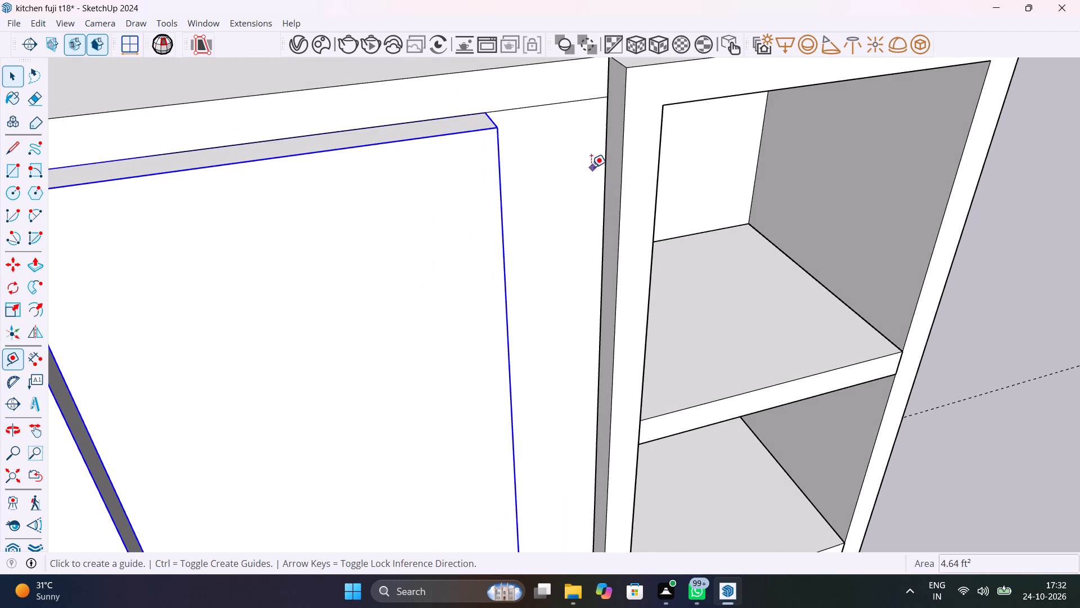
left_click(609, 168)
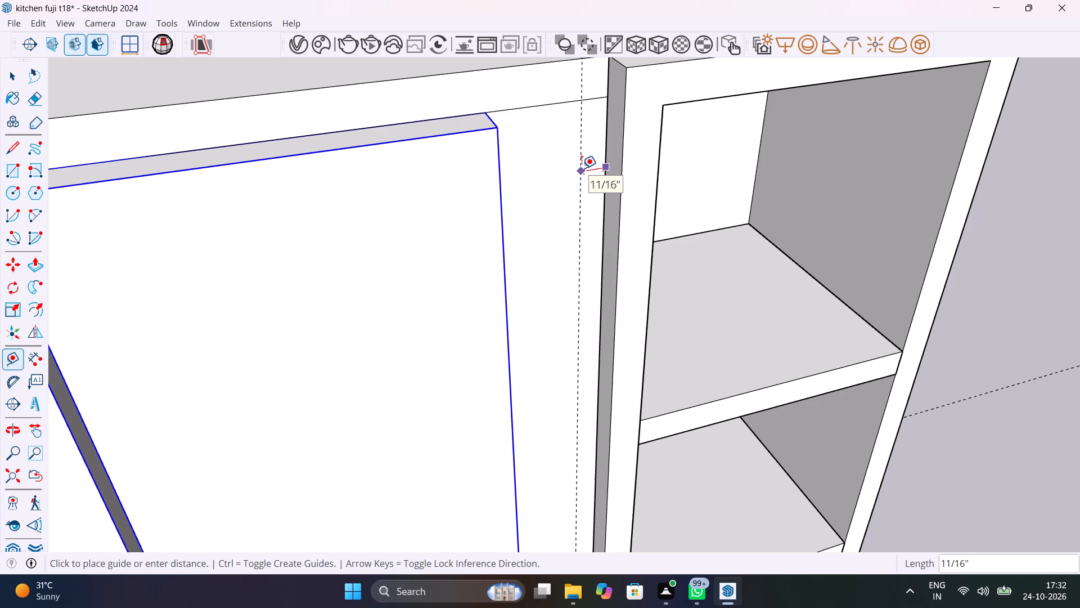
key("8")
type("mm")
key("Return")
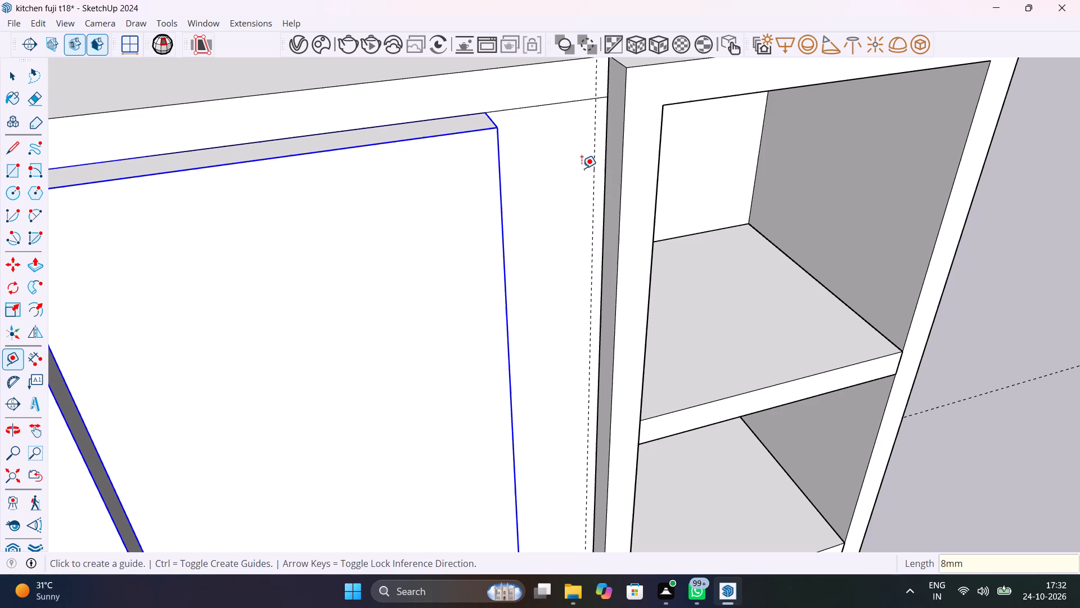
key("space")
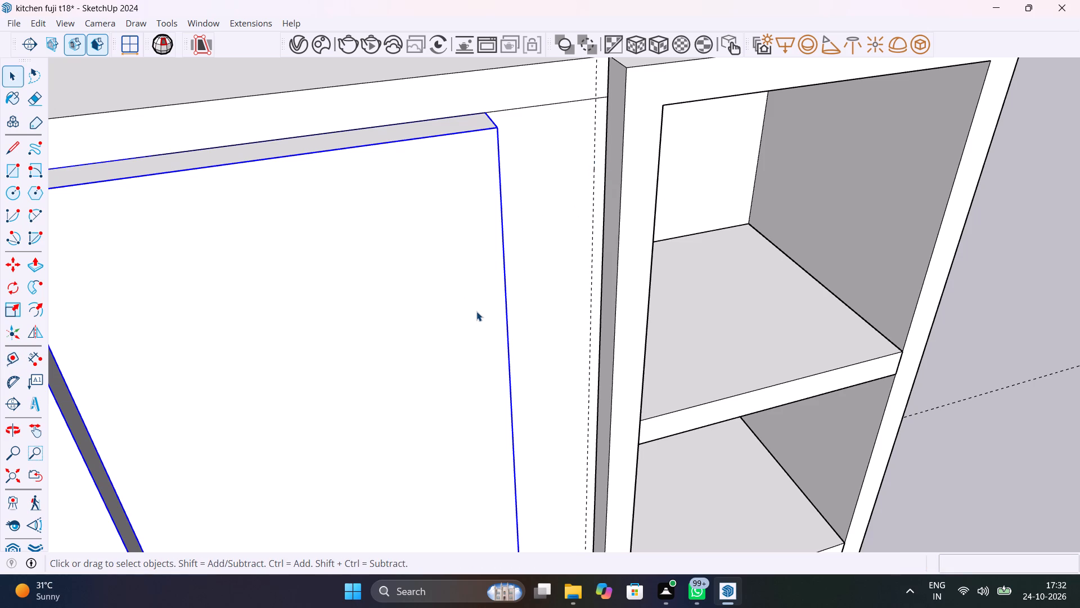
Scale the copied double doors sideways so their outer edge meets the 8mm guide beside the open shelf unit.
key("s")
scroll(554, 288, "down", 1)
middle_click_drag(528, 286, 206, 216)
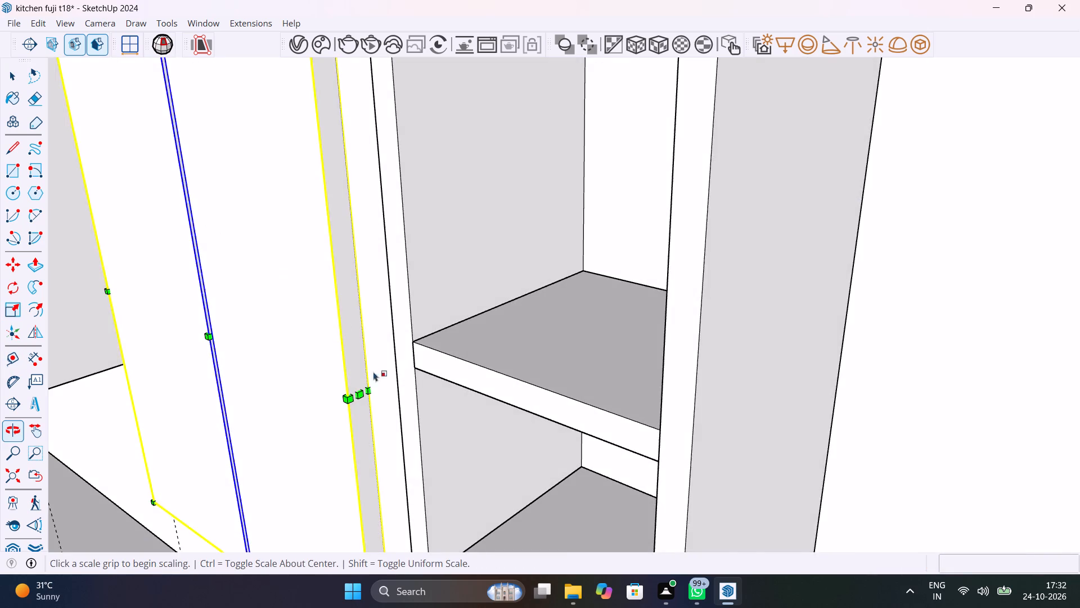
scroll(399, 405, "up", 4)
left_click(337, 388)
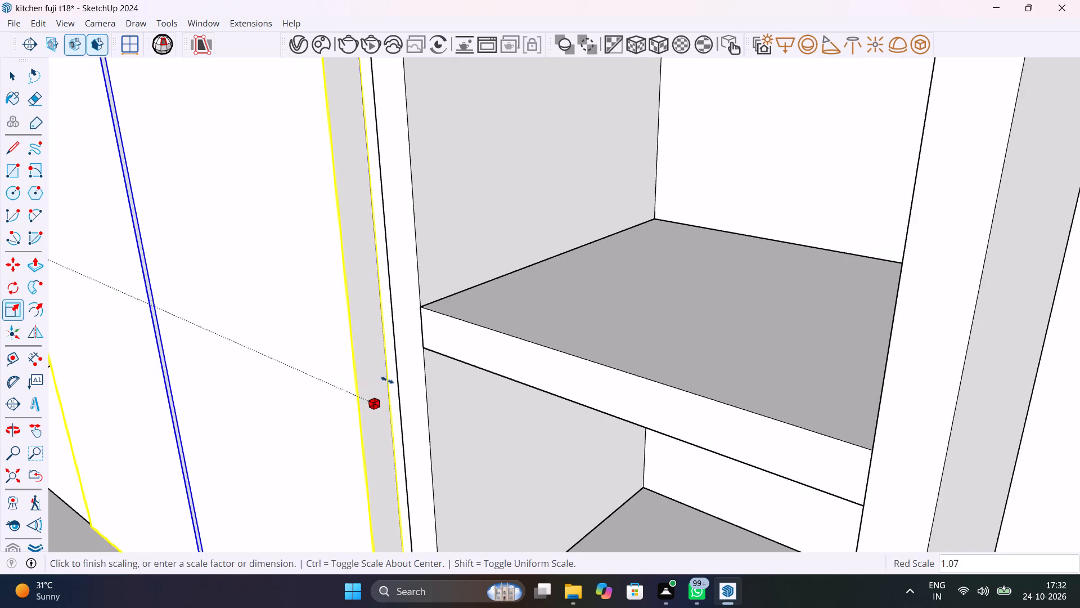
middle_click_drag(390, 380, 588, 402)
scroll(538, 442, "up", 5)
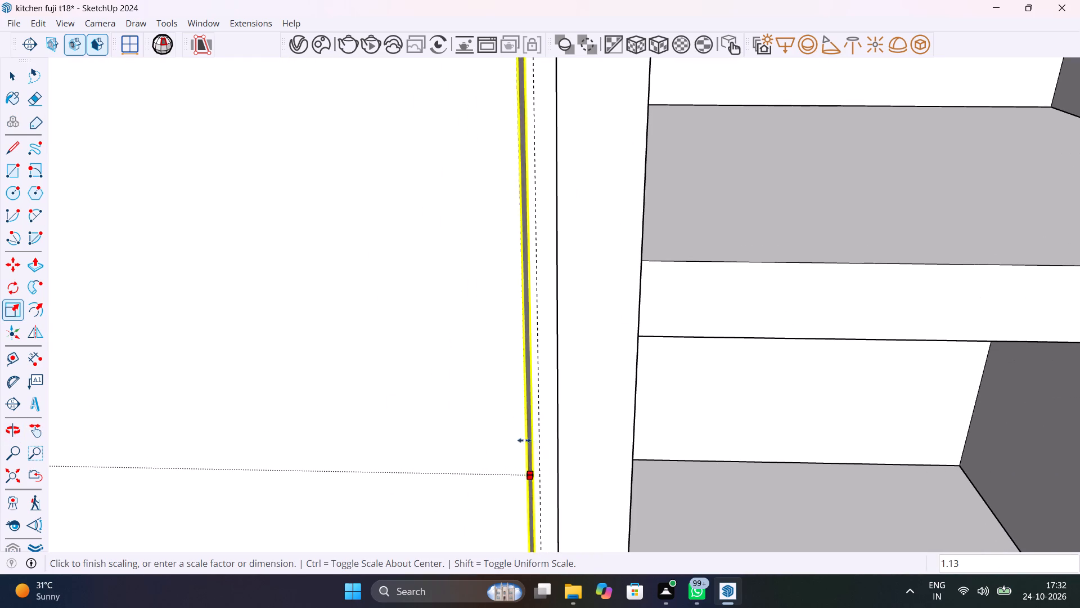
left_click(538, 447)
scroll(551, 448, "down", 14)
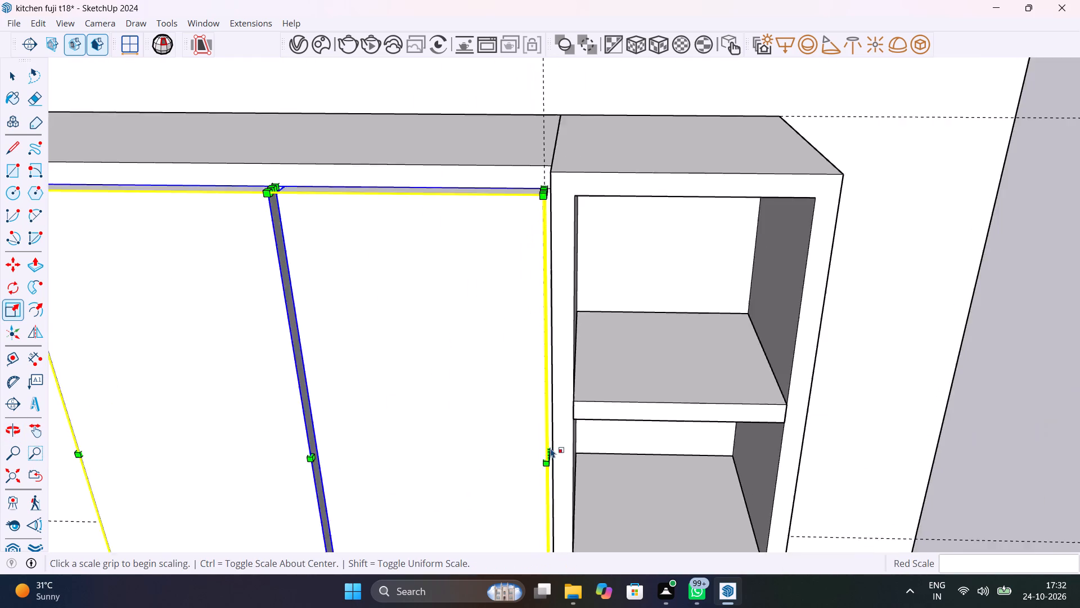
scroll(551, 448, "down", 7)
key("space")
left_click(886, 413)
Examine the resized double doors and the surrounding back wall cabinet front from above, below and the front.
scroll(611, 380, "down", 6)
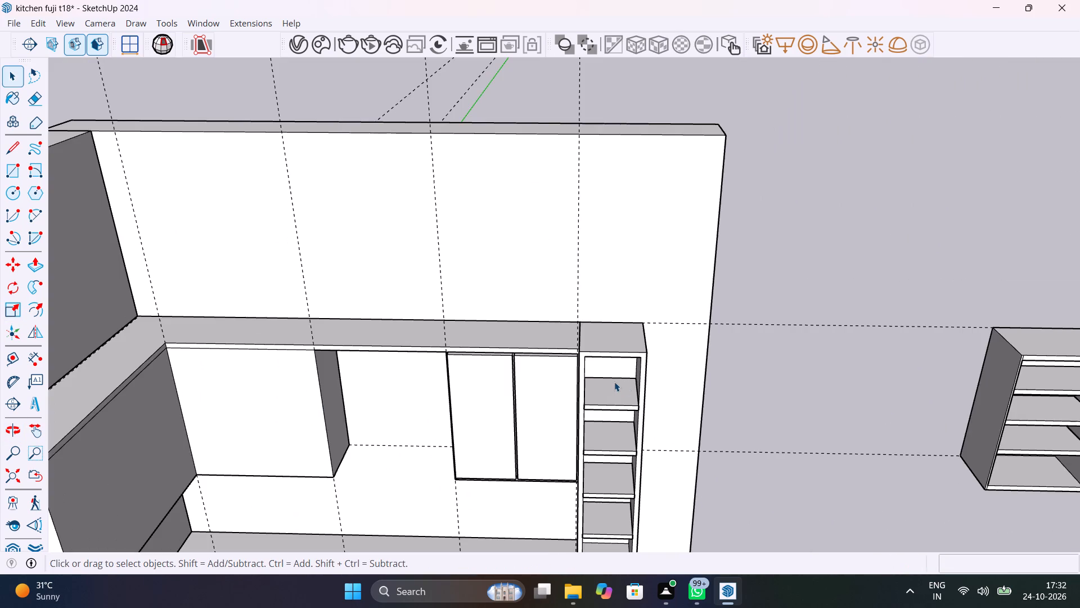
middle_click_drag(624, 382, 694, 175)
scroll(607, 331, "down", 5)
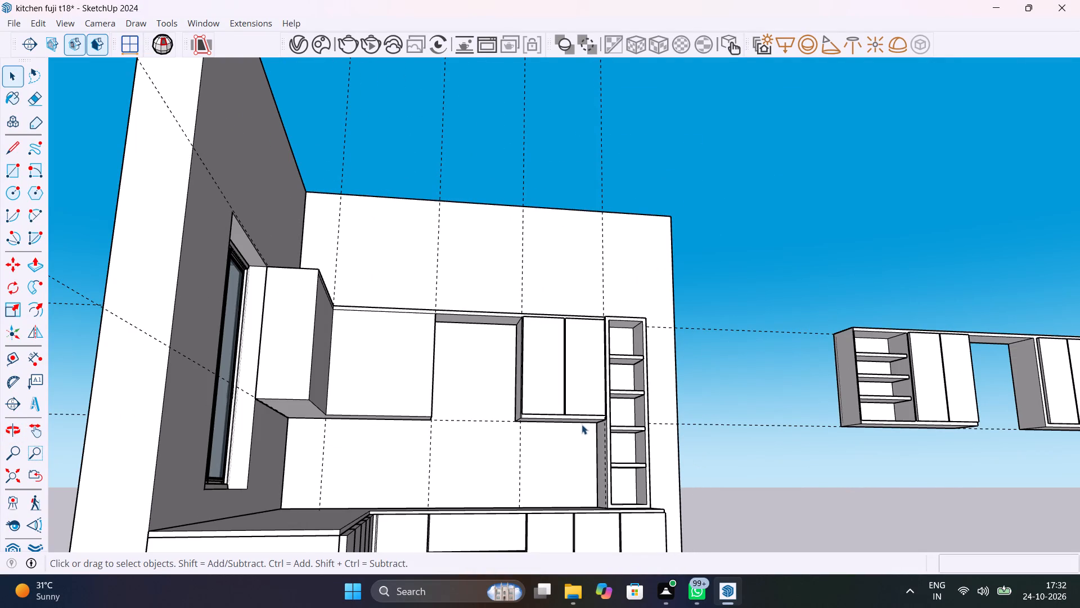
scroll(576, 421, "up", 10)
middle_click_drag(568, 426, 577, 409)
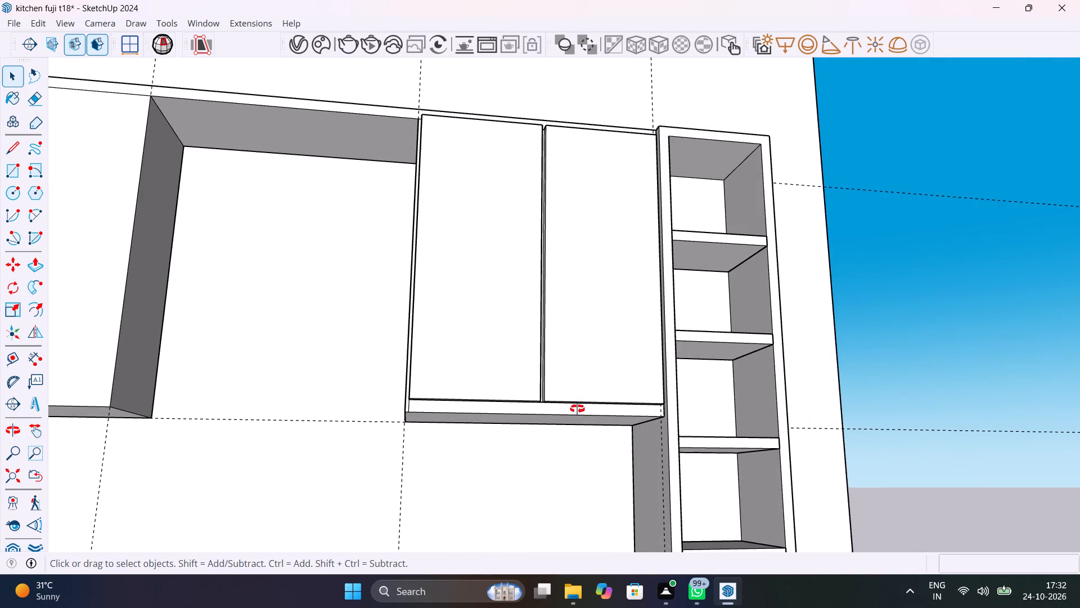
middle_click_drag(577, 409, 649, 570)
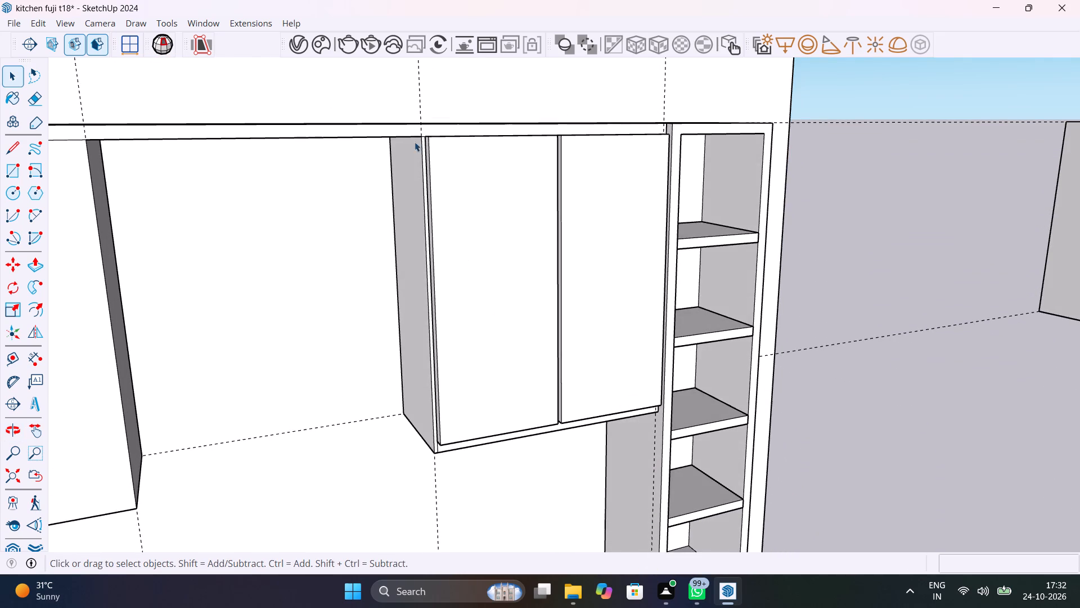
scroll(443, 132, "up", 10)
left_click(443, 132)
double_click(443, 132)
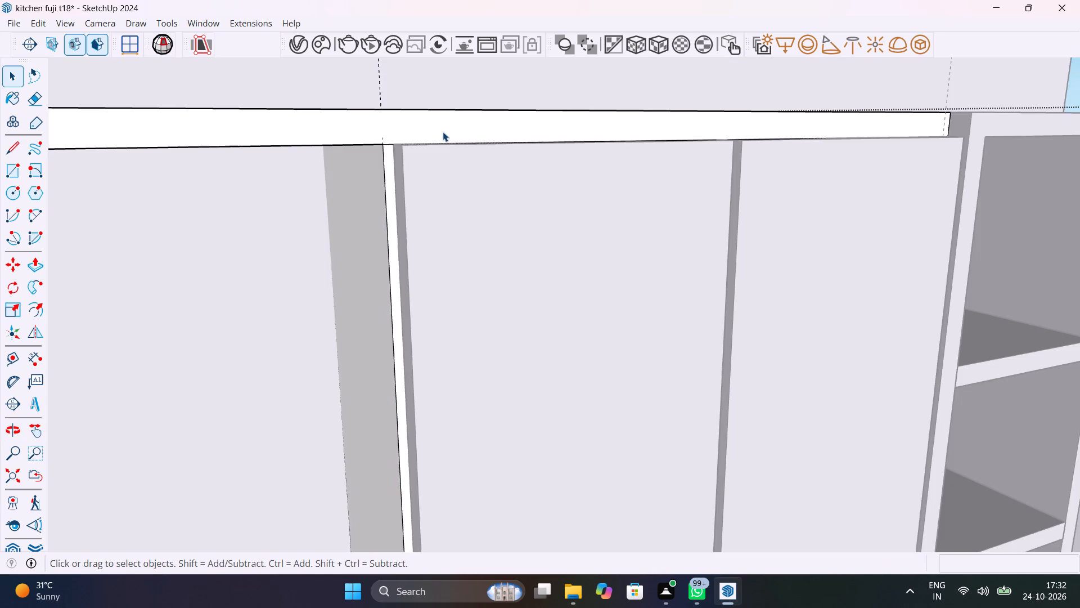
scroll(565, 120, "down", 14)
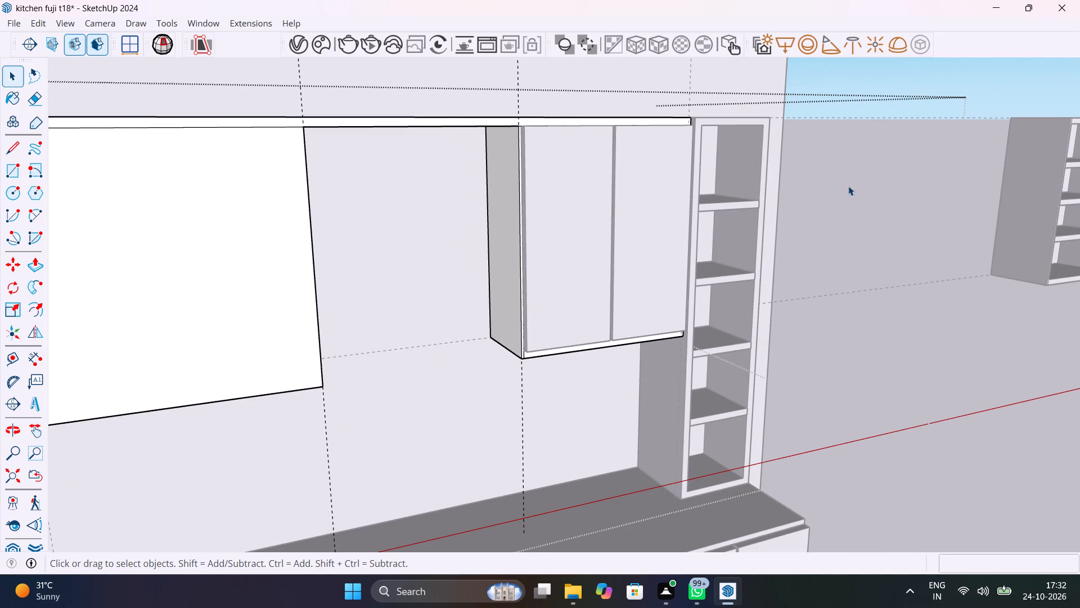
left_click(856, 187)
scroll(540, 111, "up", 9)
scroll(845, 83, "down", 13)
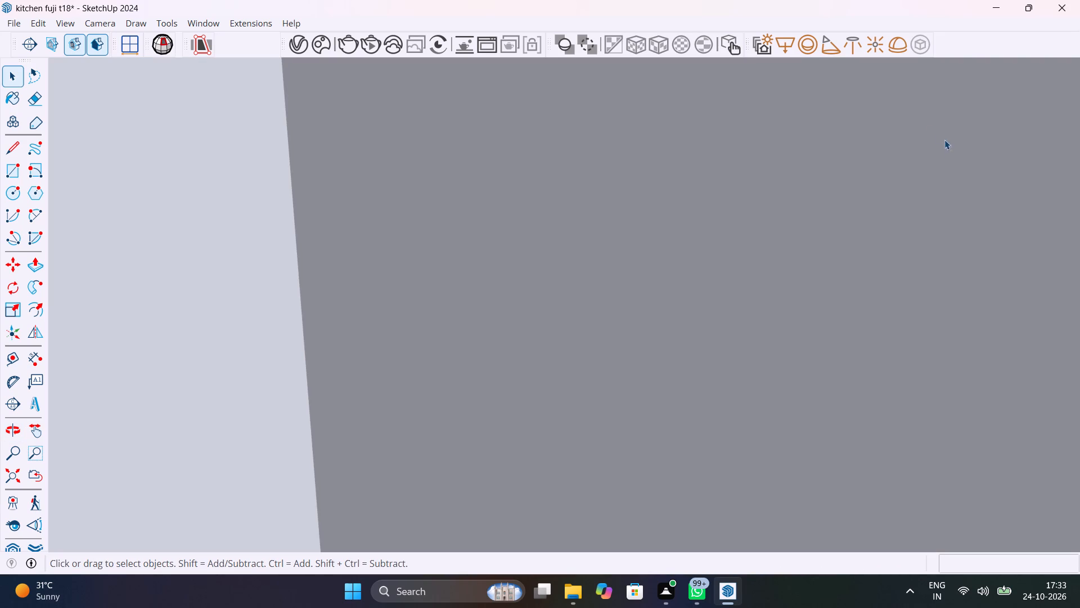
left_click(17, 481)
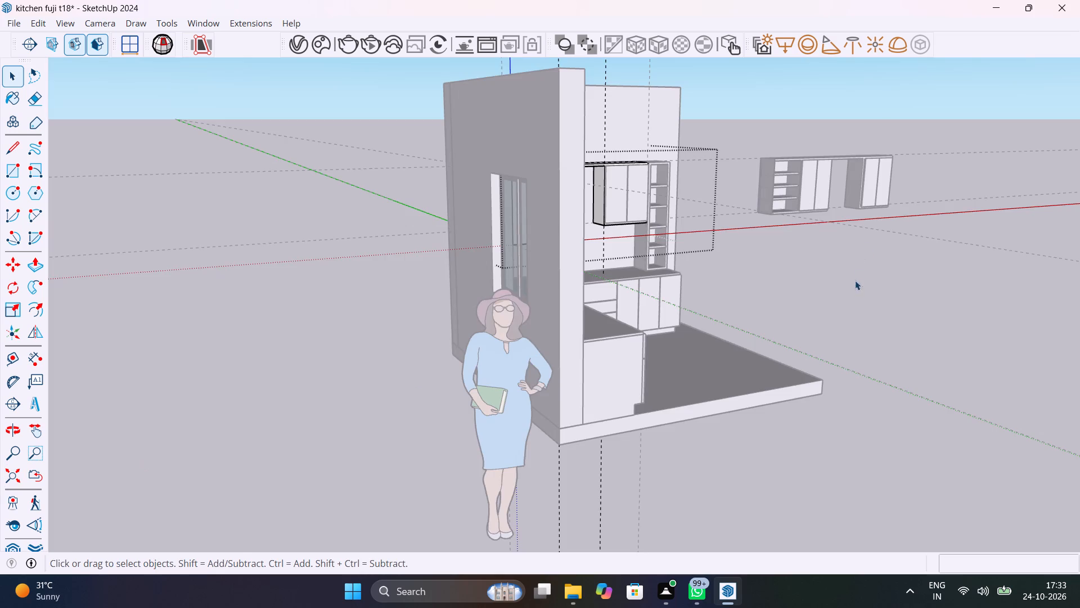
left_click(854, 284)
Inside the upper cabinet group, delete the short leftover piece of the 1" line between the double doors and the opening.
middle_click_drag(692, 135, 595, 144)
scroll(581, 167, "up", 12)
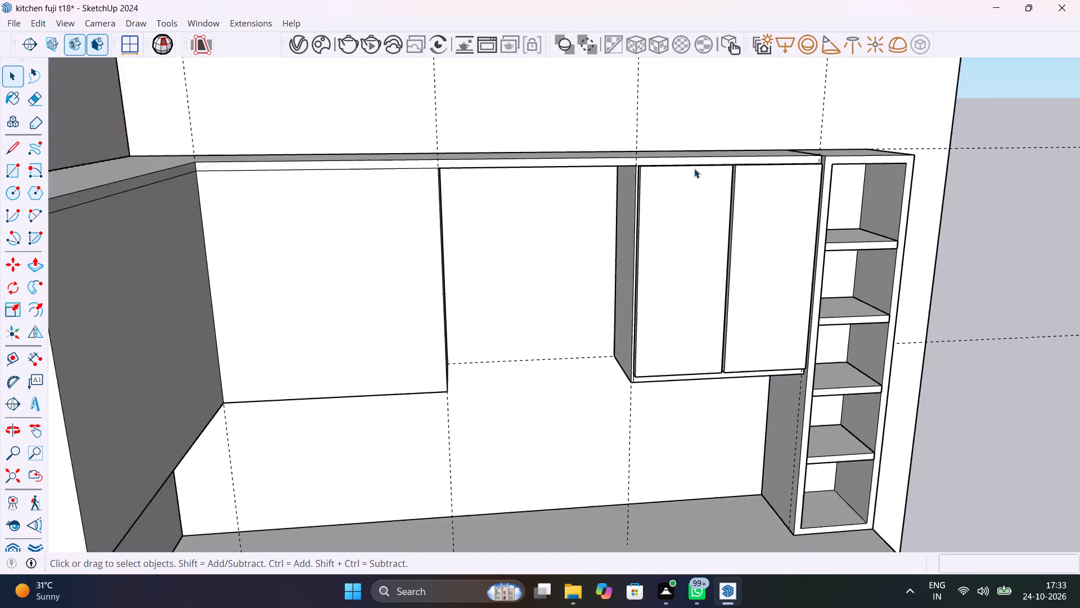
scroll(694, 168, "up", 20)
scroll(694, 168, "up", 1)
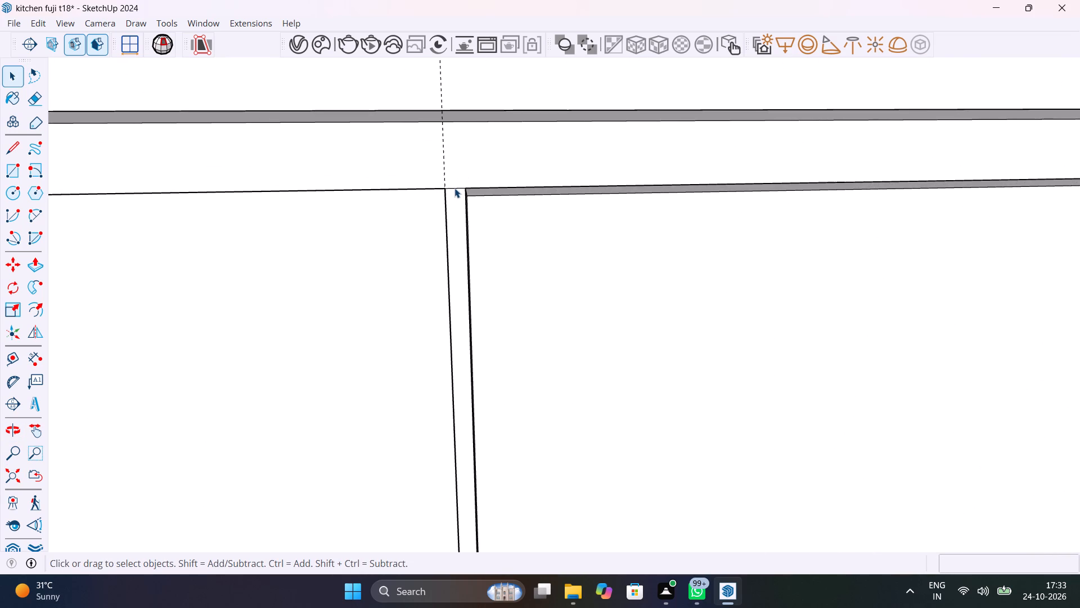
left_click(454, 189)
double_click(454, 189)
left_click(454, 189)
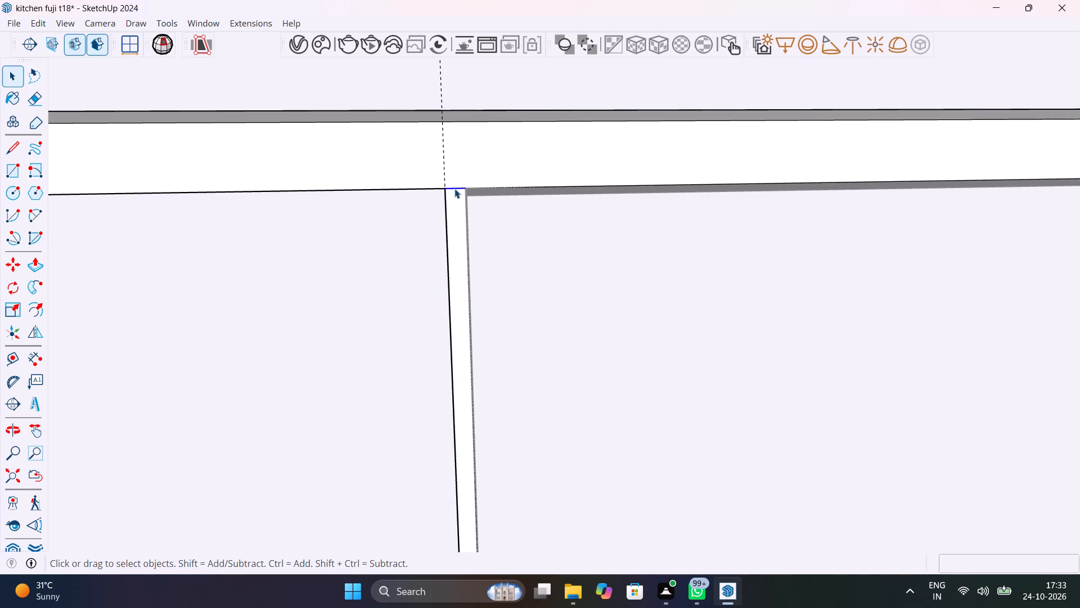
key("Delete")
Delete the short leftover piece of the 1" line between the double doors and the open shelf unit.
scroll(454, 189, "down", 20)
scroll(454, 189, "down", 1)
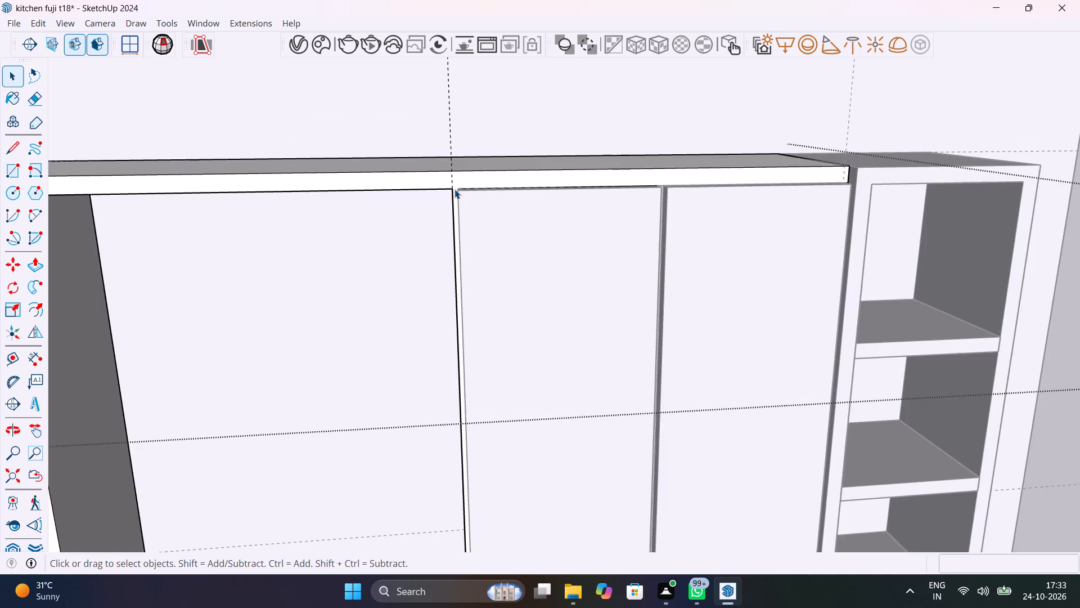
scroll(454, 189, "down", 1)
scroll(681, 195, "up", 19)
middle_click_drag(623, 150, 622, 150)
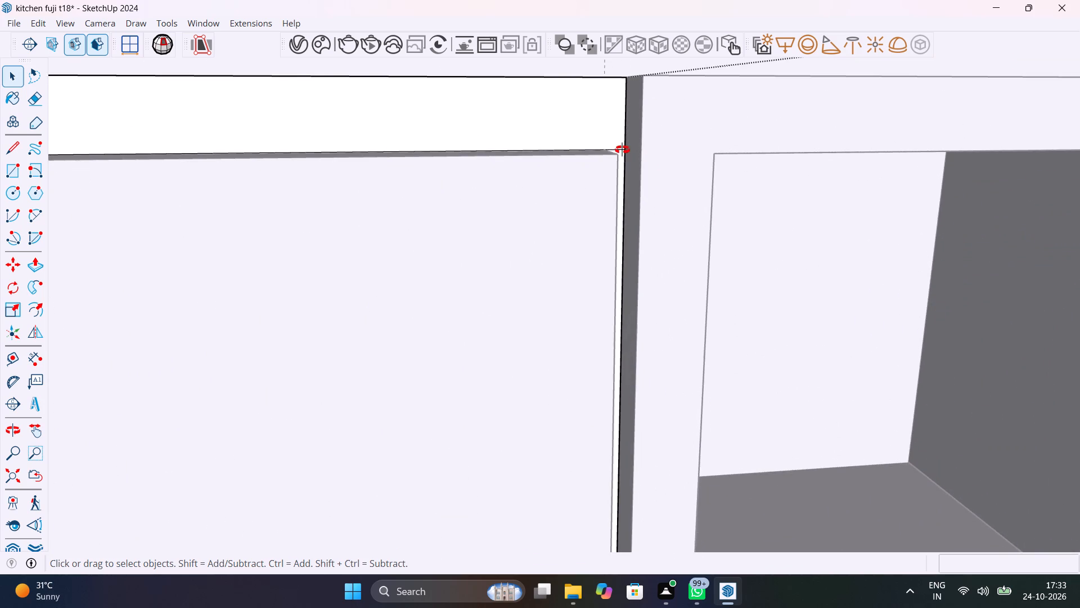
middle_click_drag(622, 150, 571, 155)
scroll(571, 156, "up", 8)
left_click(579, 149)
key("Delete")
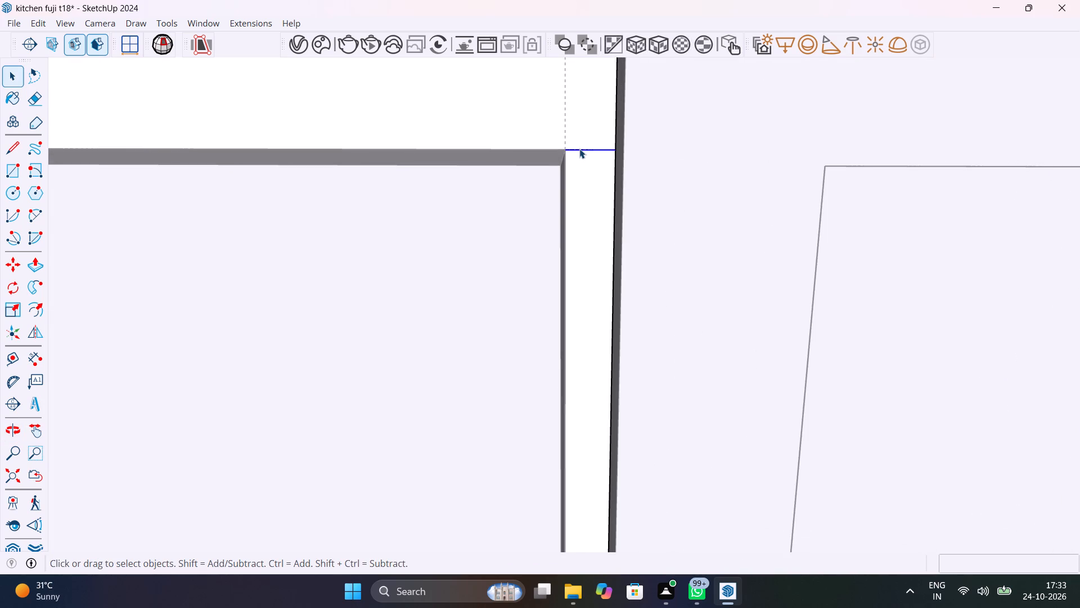
Delete the 8mm vertical guide beside the open shelf unit, outside the upper cabinet group.
scroll(580, 149, "down", 6)
left_click(569, 128)
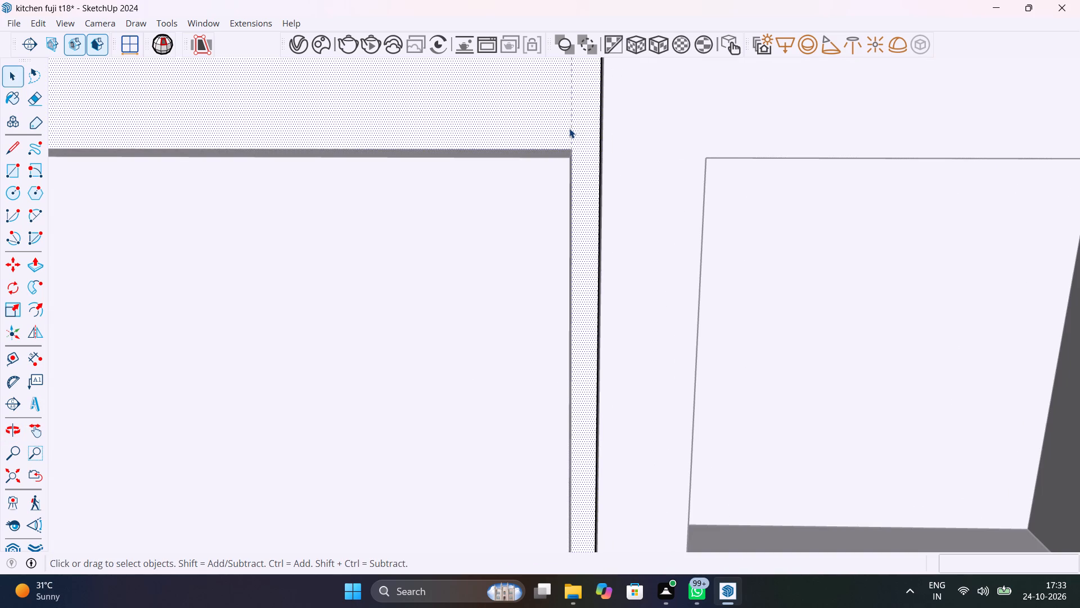
left_click(570, 133)
left_click(573, 123)
scroll(573, 123, "down", 15)
left_click(1030, 176)
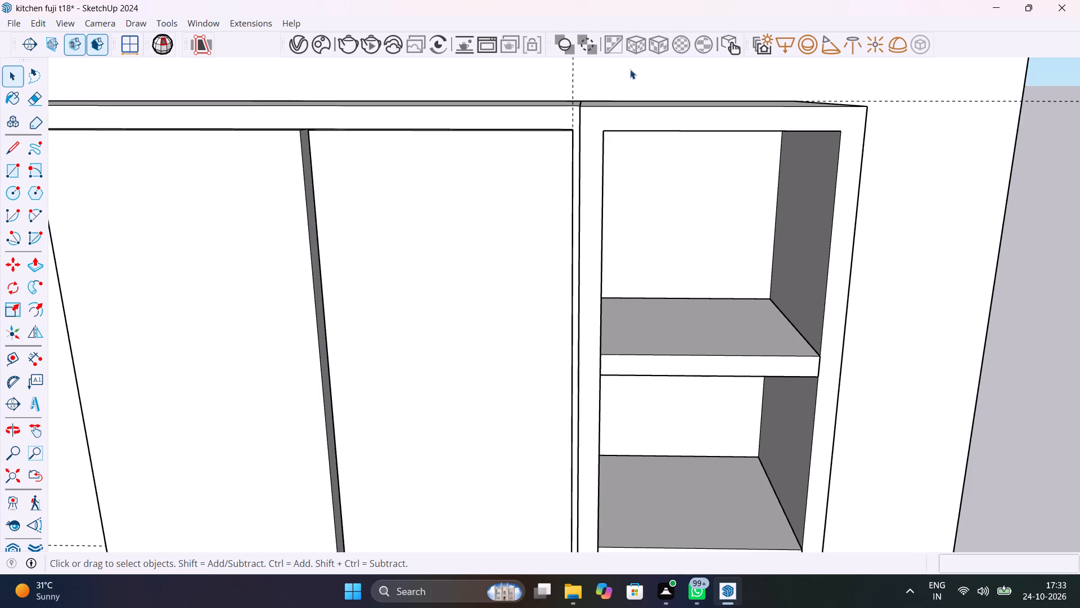
left_click(571, 90)
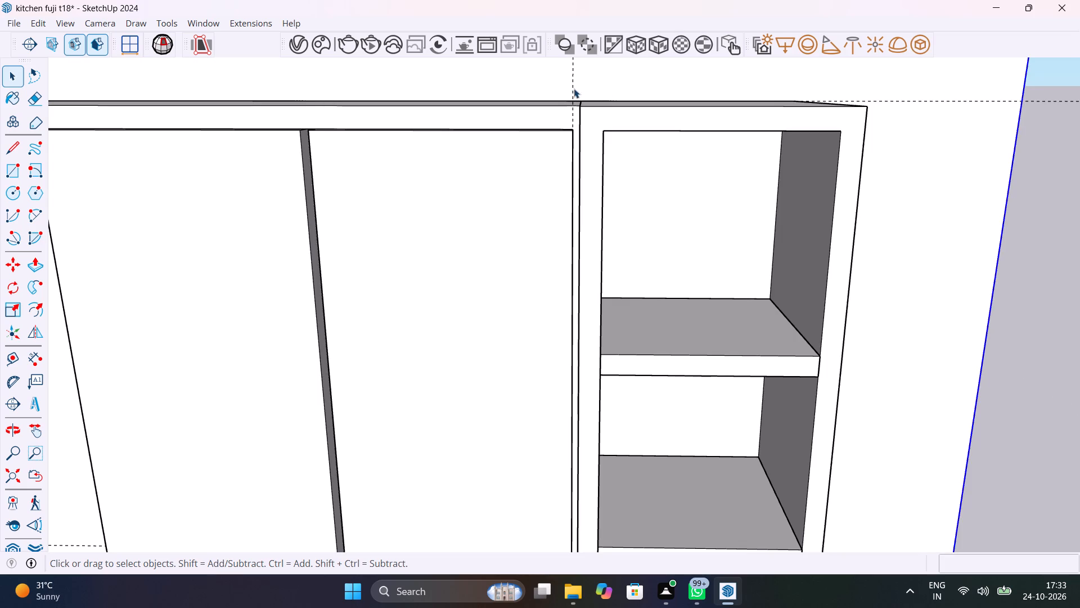
left_click(573, 83)
key("Delete")
Inside the upper cabinet group, delete the leftover 8mm vertical line piece beneath the double doors' corner beside the opening.
scroll(601, 96, "down", 15)
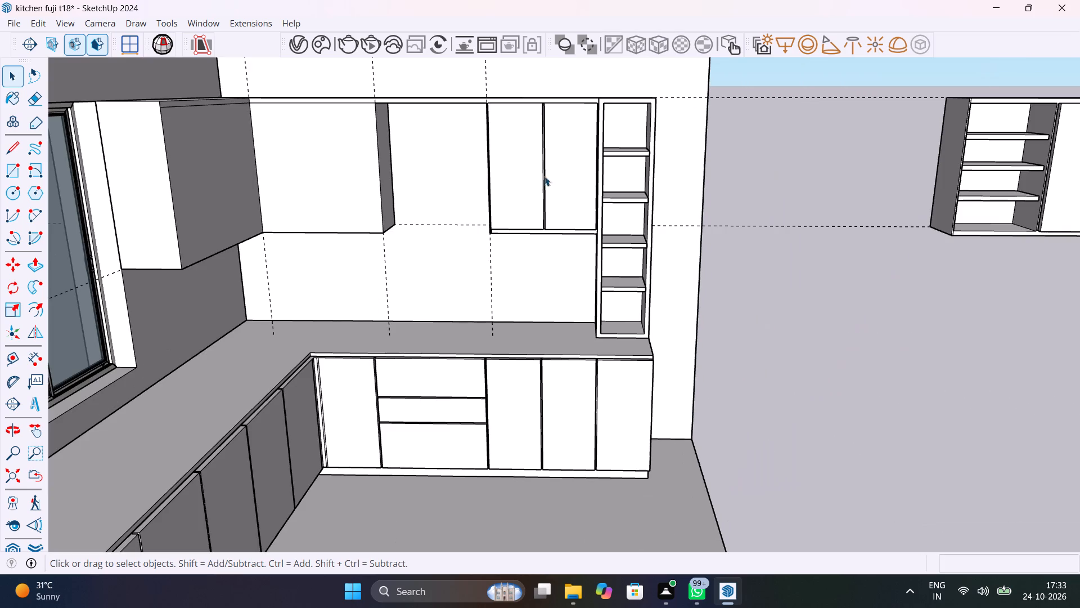
scroll(488, 242, "up", 9)
left_click(493, 254)
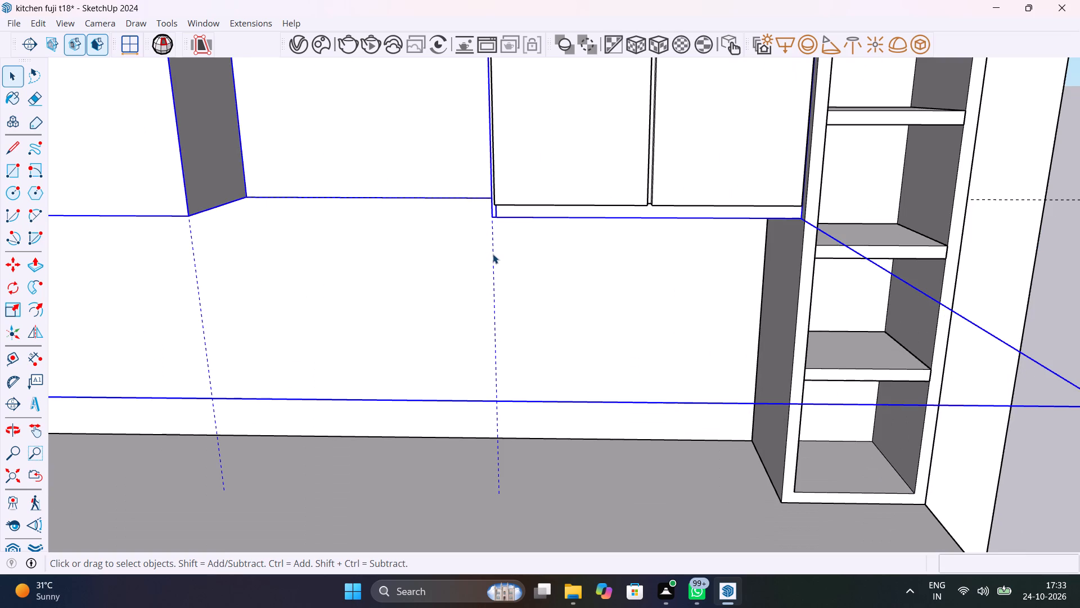
scroll(496, 254, "down", 9)
left_click(781, 283)
scroll(491, 232, "up", 3)
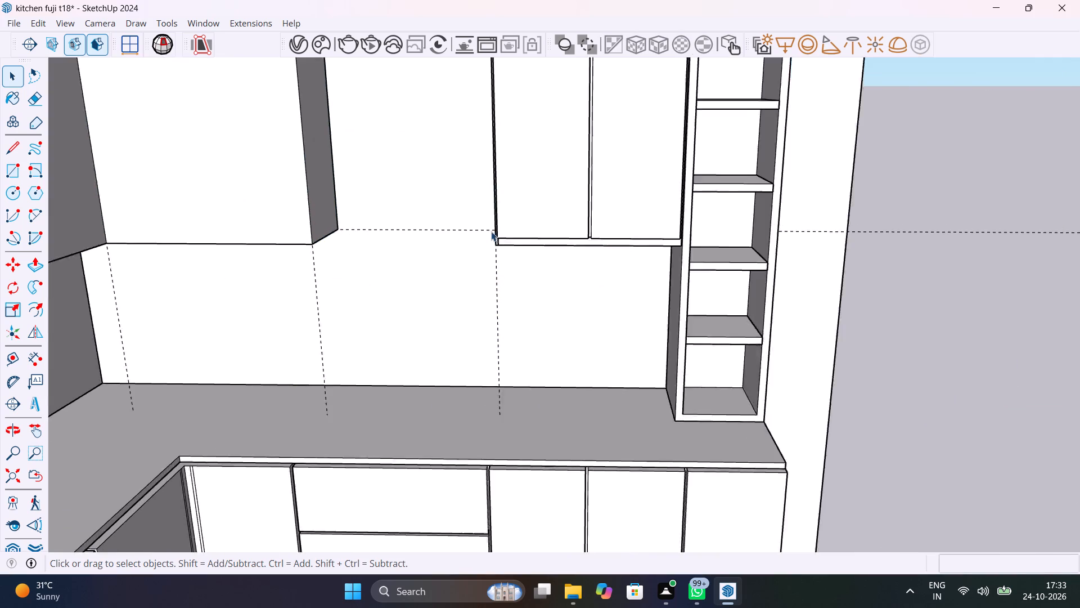
scroll(491, 231, "up", 14)
middle_click_drag(546, 270, 633, 224)
scroll(514, 290, "up", 5)
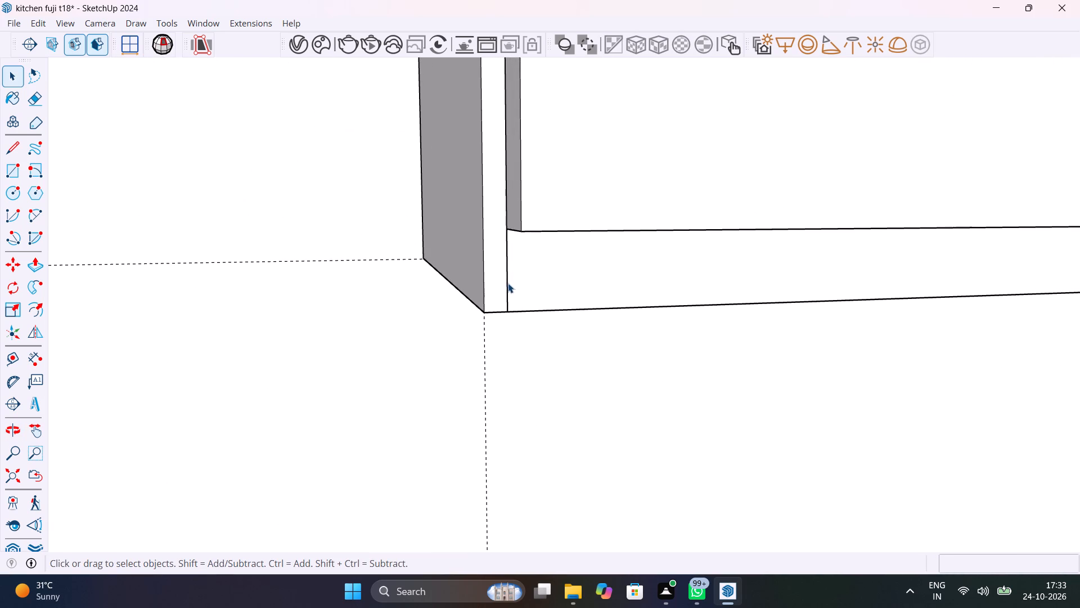
left_click(508, 284)
double_click(508, 284)
left_click(507, 297)
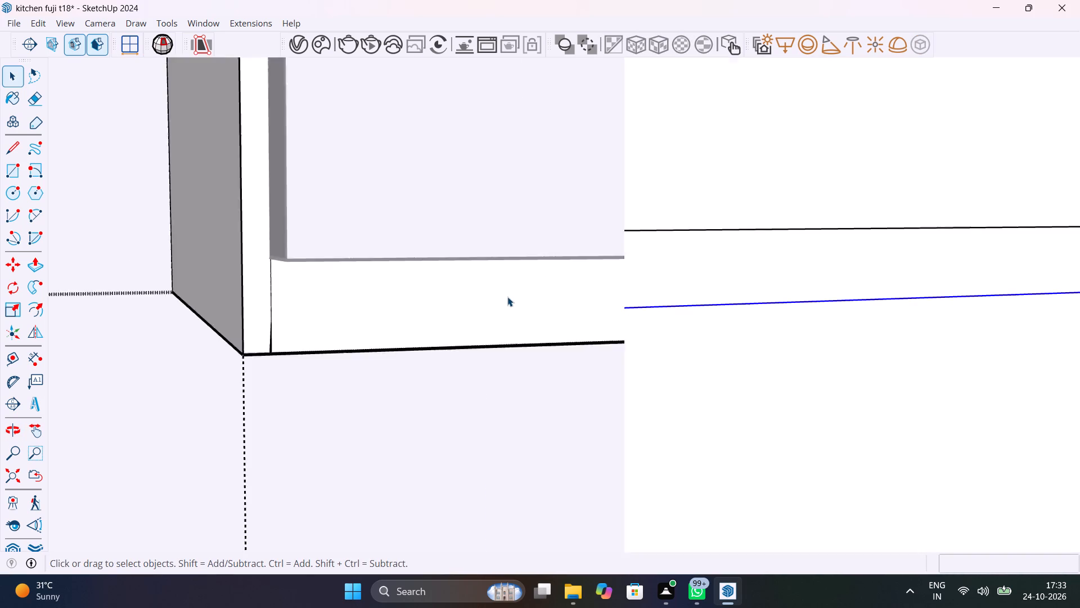
key("Delete")
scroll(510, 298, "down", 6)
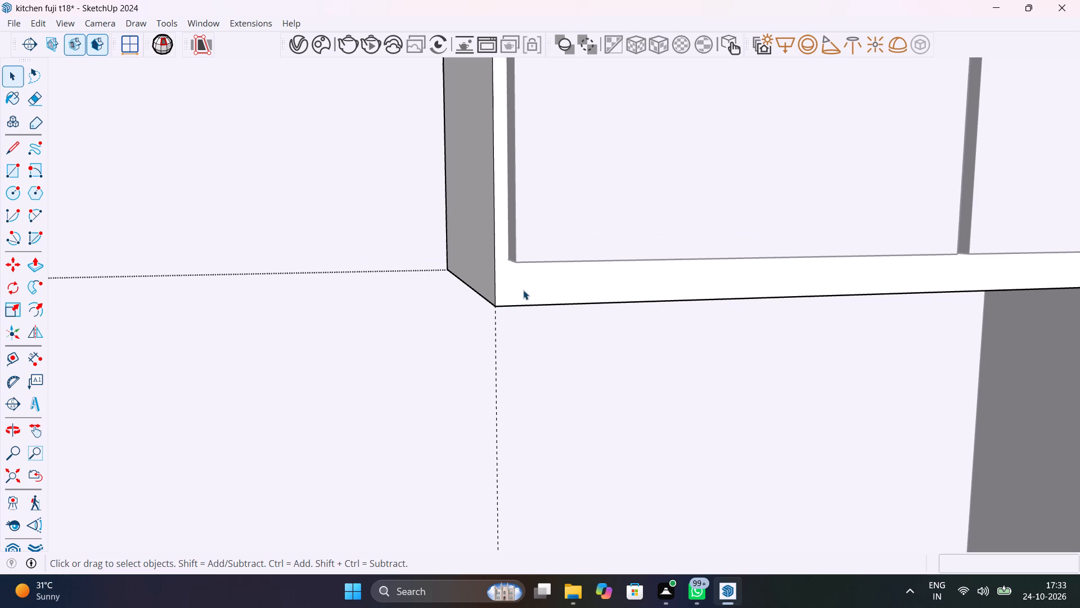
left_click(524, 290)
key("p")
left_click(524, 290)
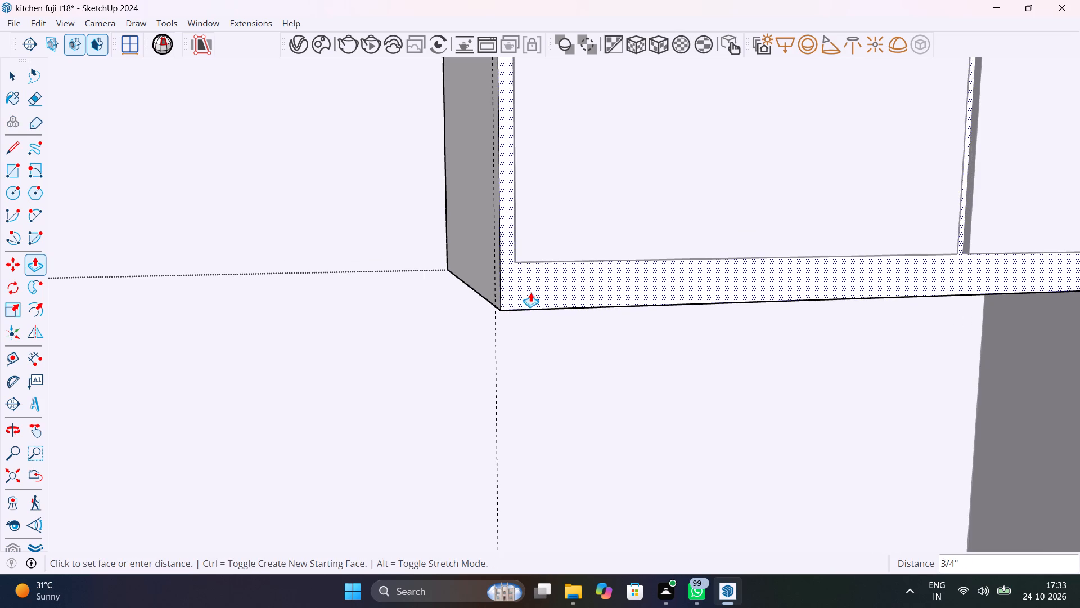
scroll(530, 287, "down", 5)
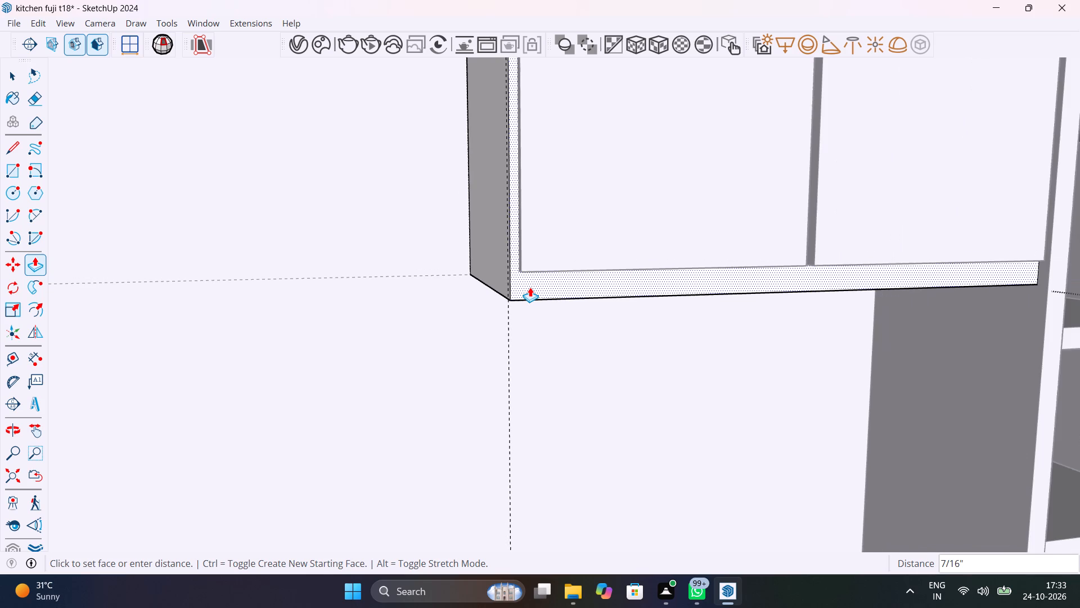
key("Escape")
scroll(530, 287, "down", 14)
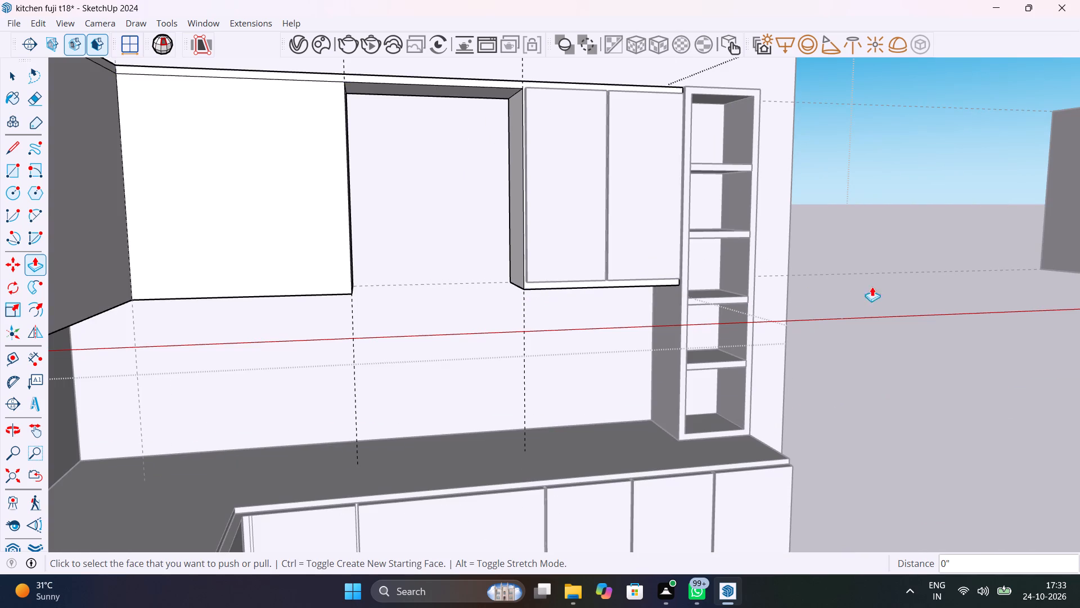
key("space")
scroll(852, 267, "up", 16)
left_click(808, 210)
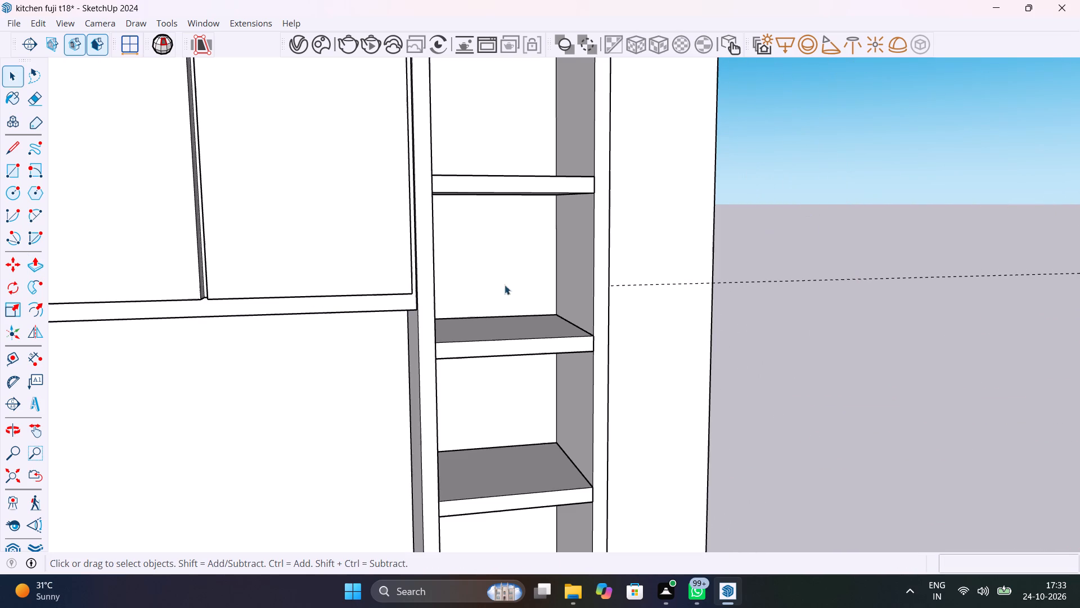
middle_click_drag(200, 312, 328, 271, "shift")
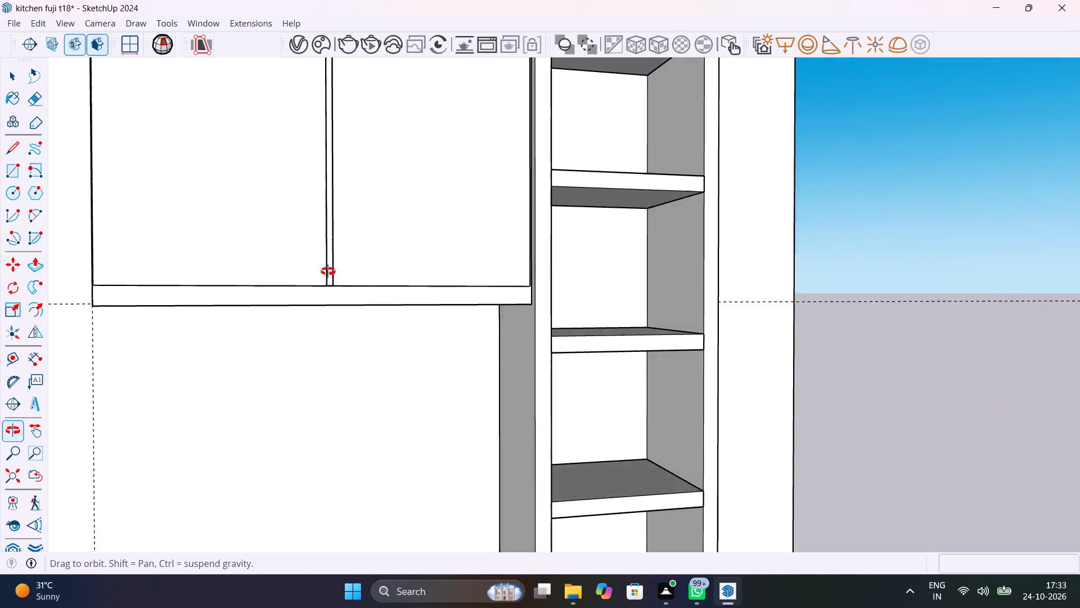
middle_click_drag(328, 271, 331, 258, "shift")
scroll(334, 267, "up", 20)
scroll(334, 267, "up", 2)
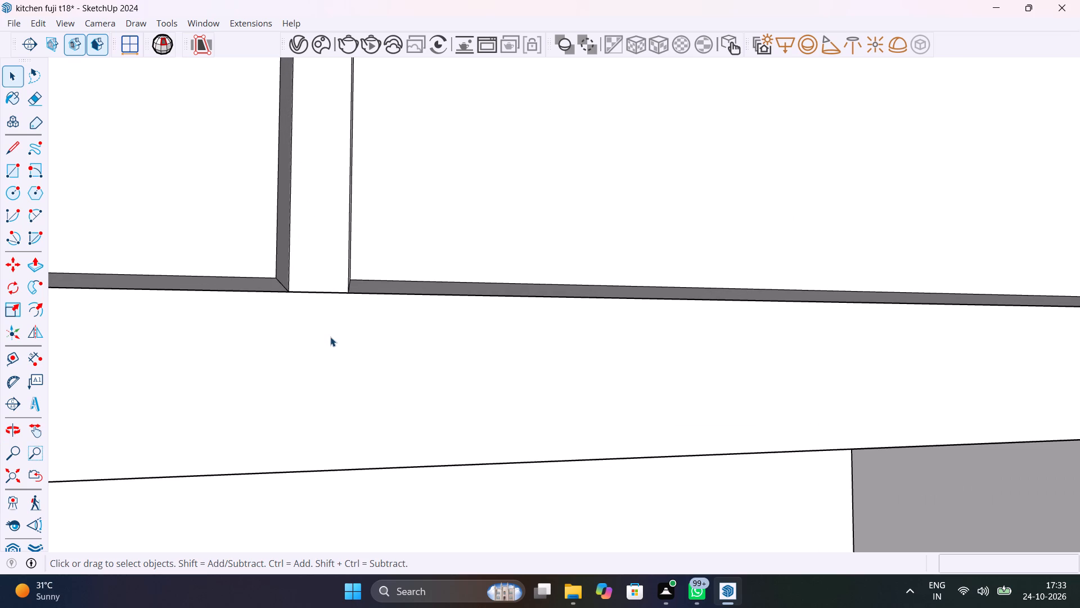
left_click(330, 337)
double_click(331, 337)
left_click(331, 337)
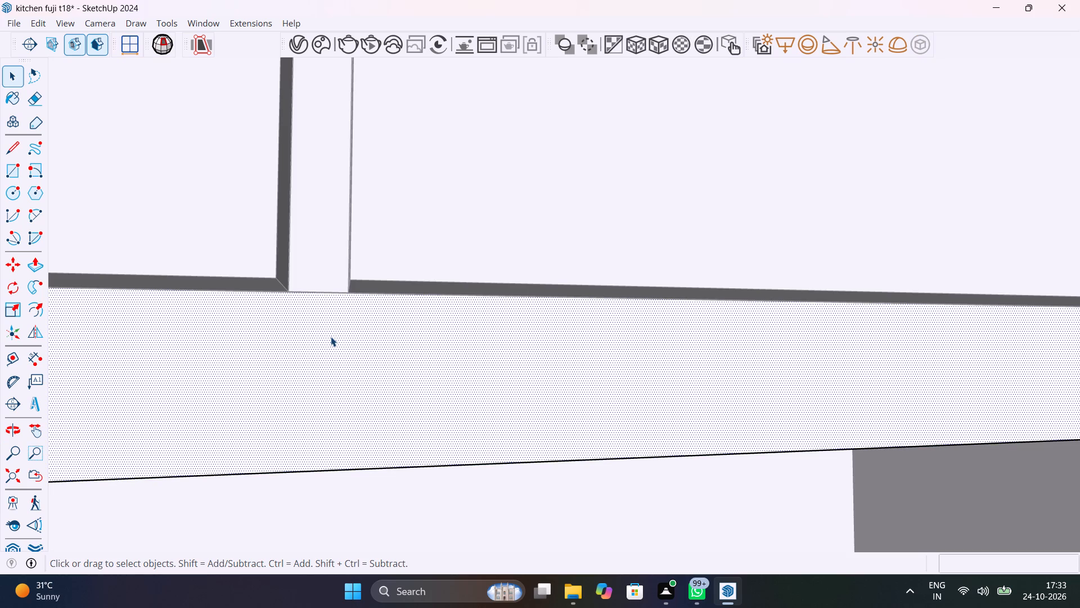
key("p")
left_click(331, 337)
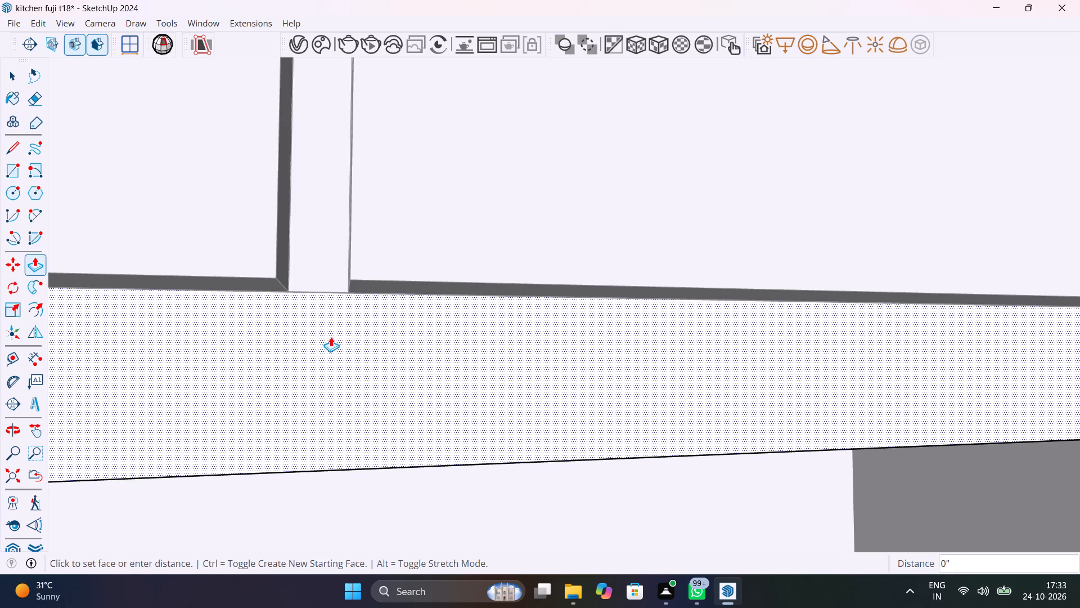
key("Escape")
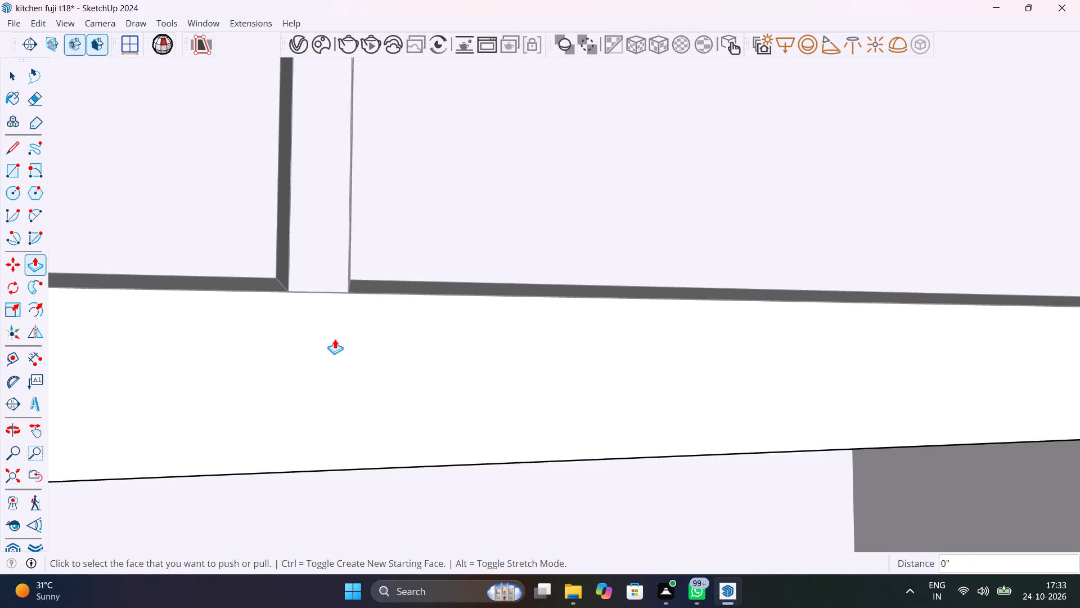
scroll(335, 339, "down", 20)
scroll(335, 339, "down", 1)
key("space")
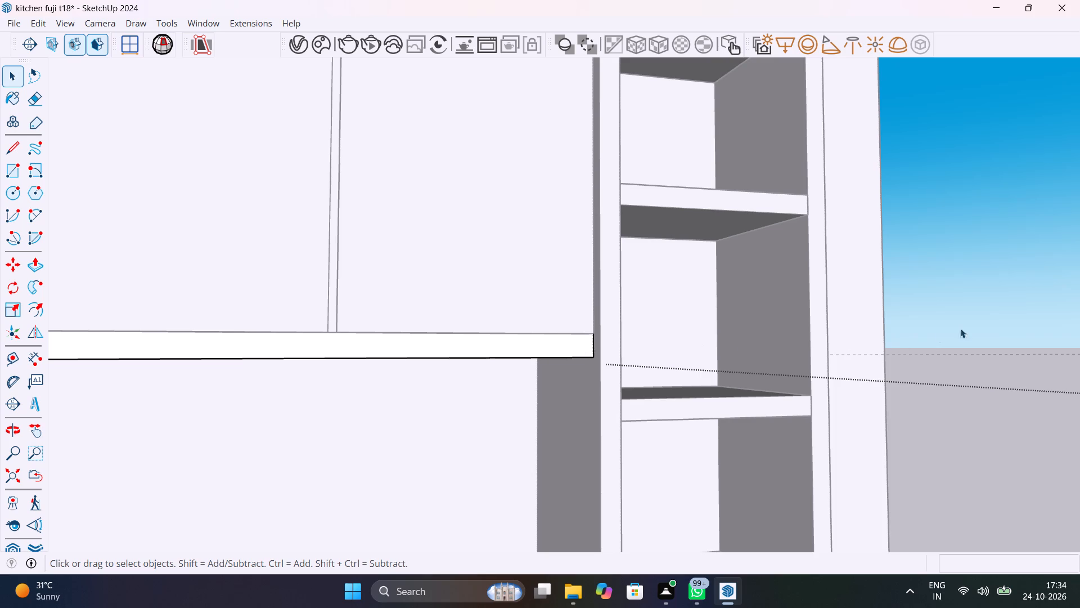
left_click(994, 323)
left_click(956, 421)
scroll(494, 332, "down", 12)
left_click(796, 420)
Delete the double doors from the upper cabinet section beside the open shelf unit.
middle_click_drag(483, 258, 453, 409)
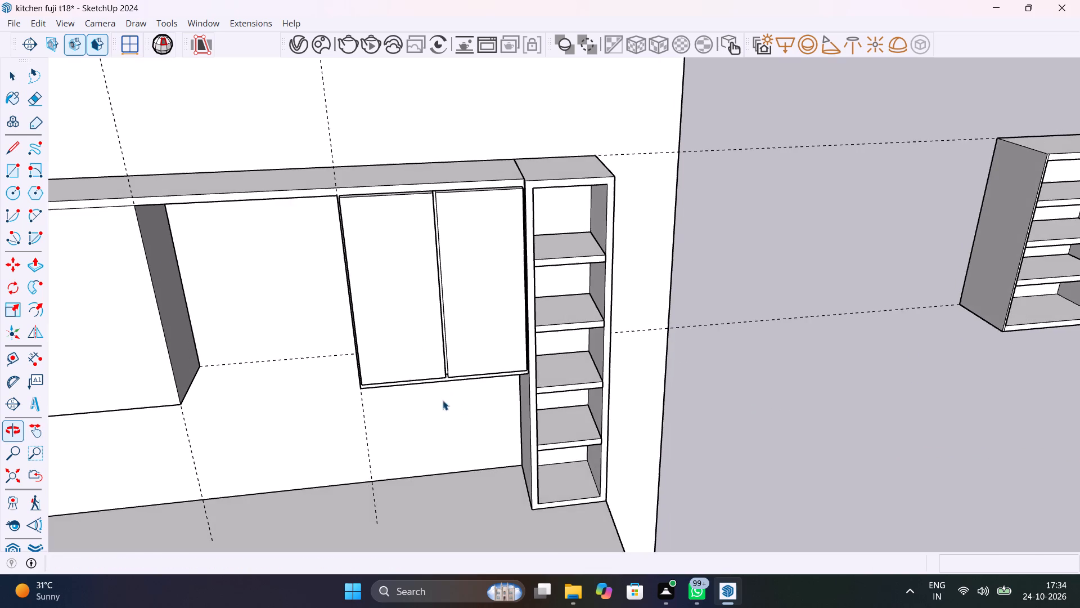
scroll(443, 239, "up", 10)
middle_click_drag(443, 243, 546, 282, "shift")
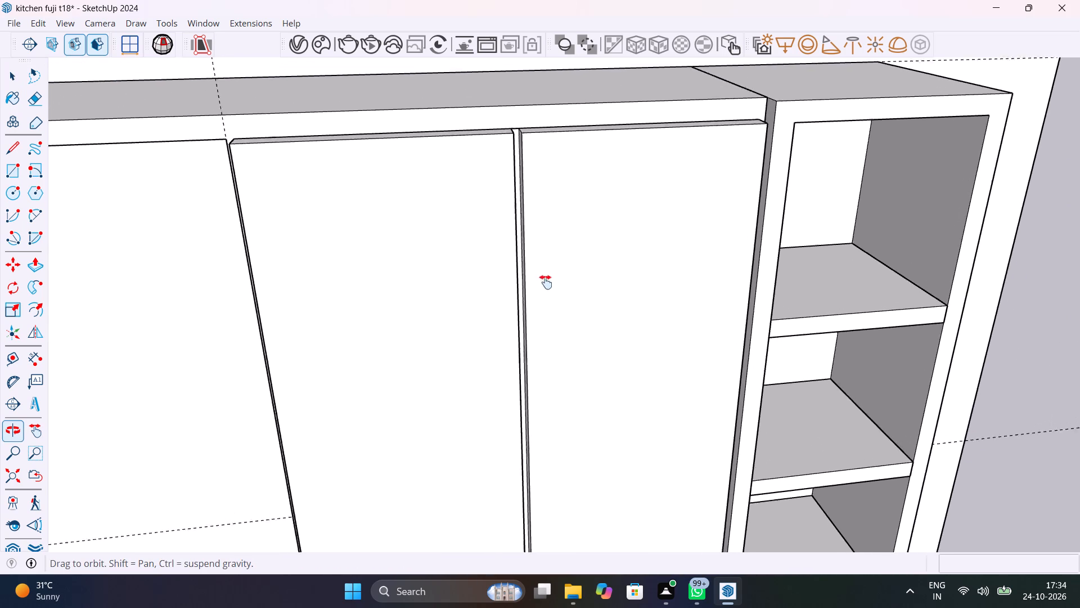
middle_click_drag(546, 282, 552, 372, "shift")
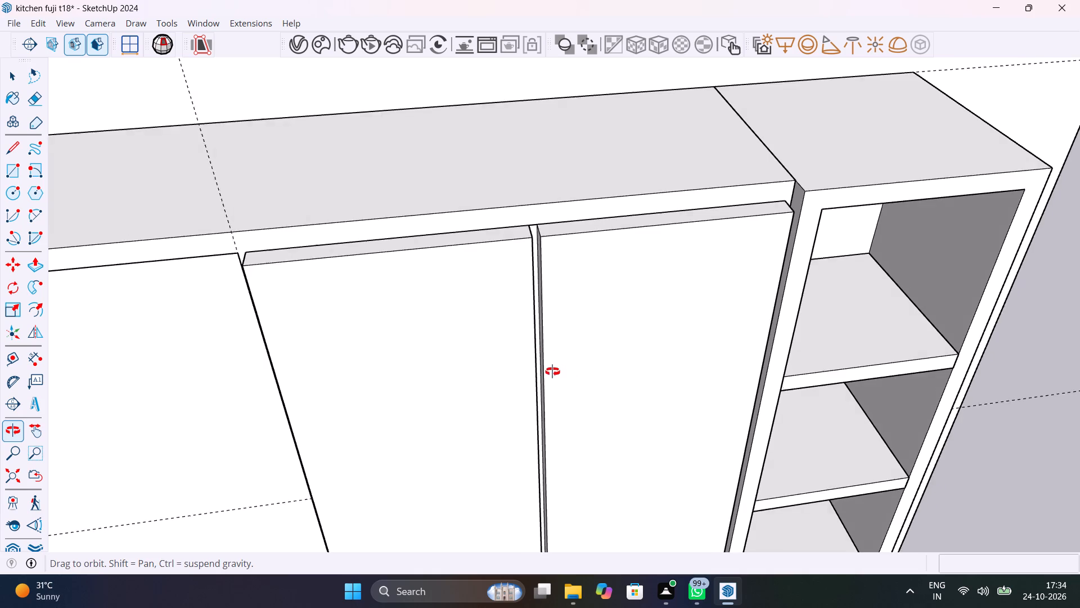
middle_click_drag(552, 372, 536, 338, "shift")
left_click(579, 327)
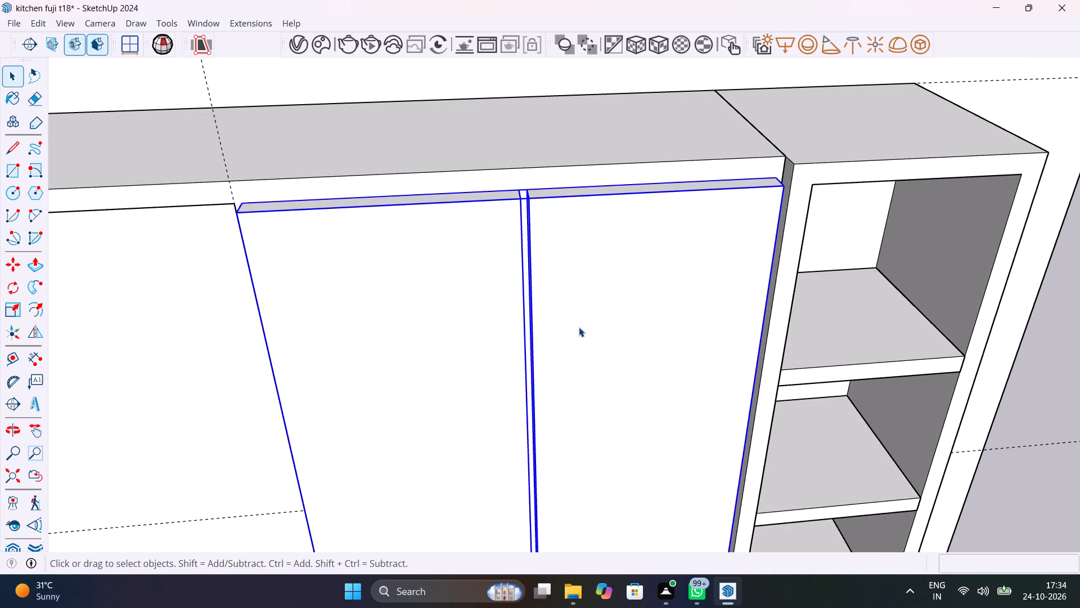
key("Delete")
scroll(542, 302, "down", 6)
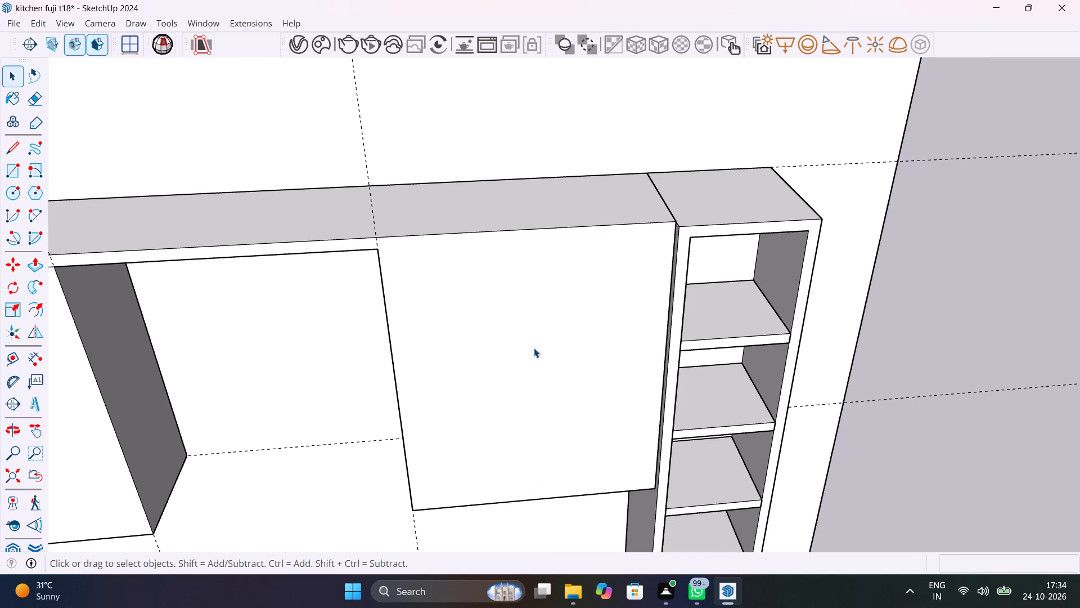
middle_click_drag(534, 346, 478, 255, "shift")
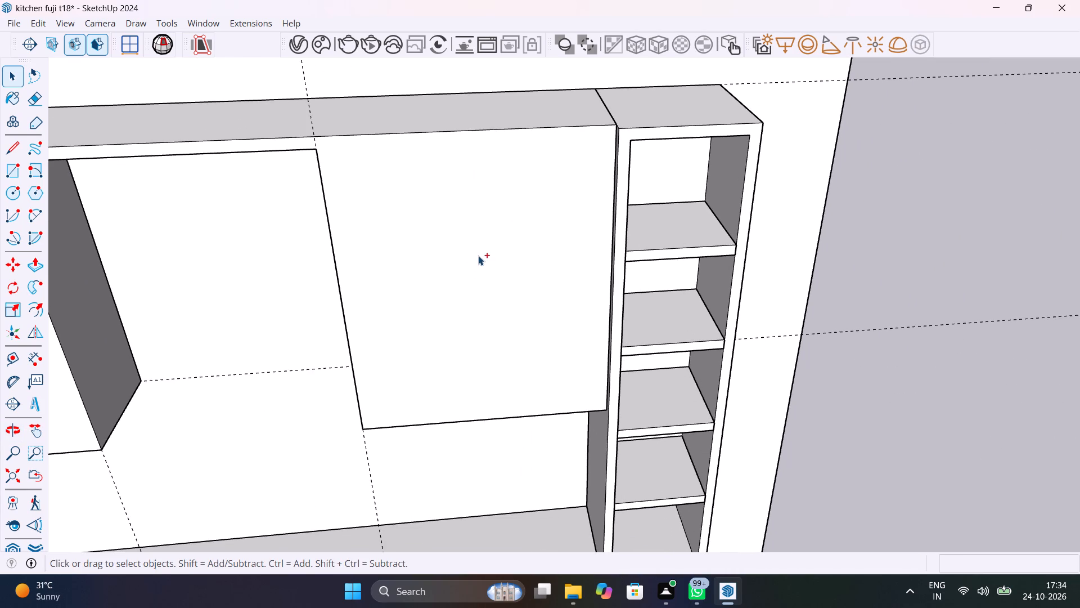
Undo the recent door fitting and line edits until the section beside the open shelf unit is plain with only its top margin line.
key("ctrl+z")
key("ctrl+z")
key("ctrl+z")
key("ctrl+z")
key("ctrl+z")
key("ctrl+z")
key("ctrl+z")
key("ctrl+z")
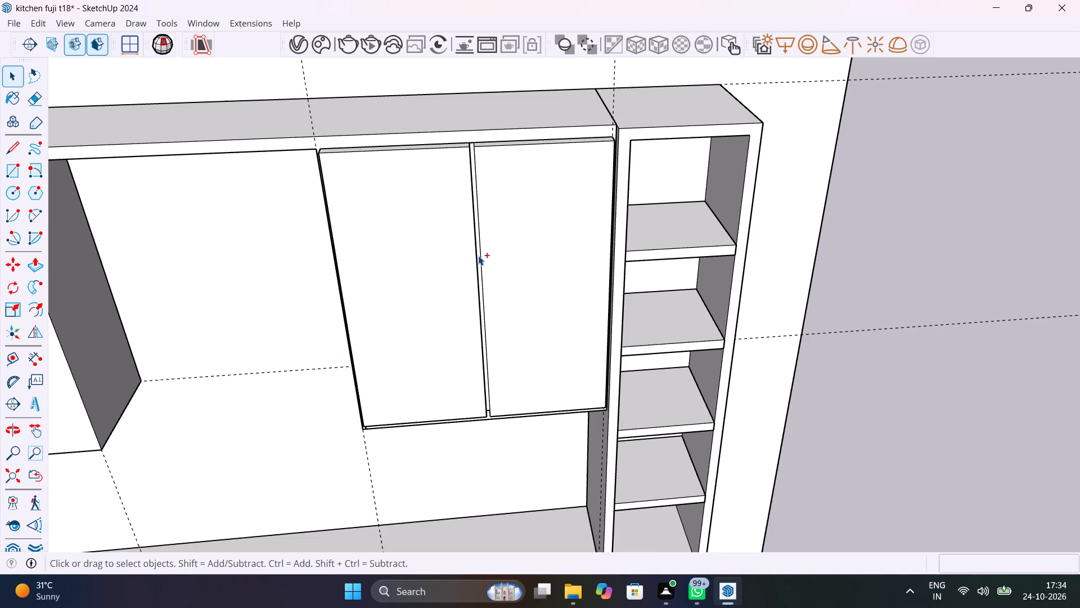
key("ctrl+z")
key("ctrl+z")
key("ctrl+z")
key("ctrl+z")
key("ctrl+z")
key("ctrl+z")
key("ctrl+z")
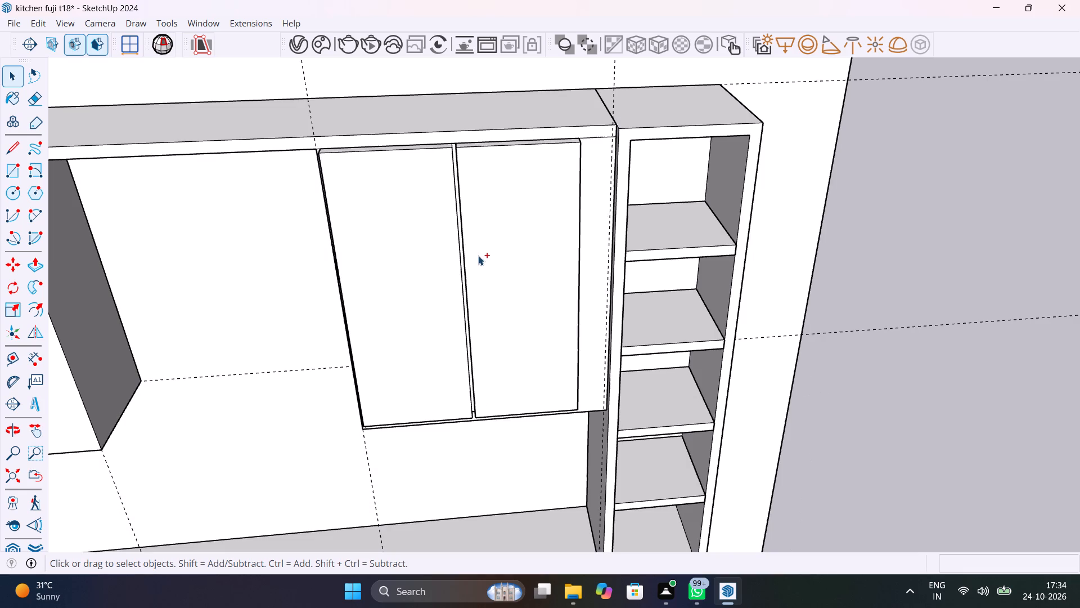
key("ctrl+z")
key("ctrl+z")
key("ctrl+z")
key("ctrl+z")
key("ctrl+z")
key("ctrl+z")
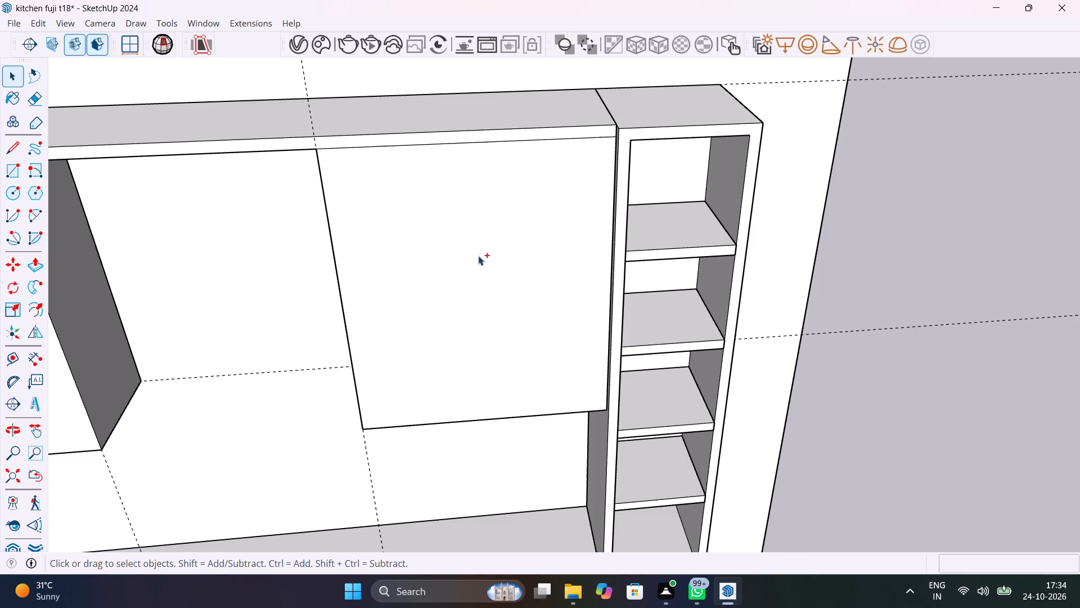
Inside the upper cabinet group, copy the bottom edge of the section beside the open shelf unit 1" upward.
scroll(478, 256, "down", 5)
left_click(785, 237)
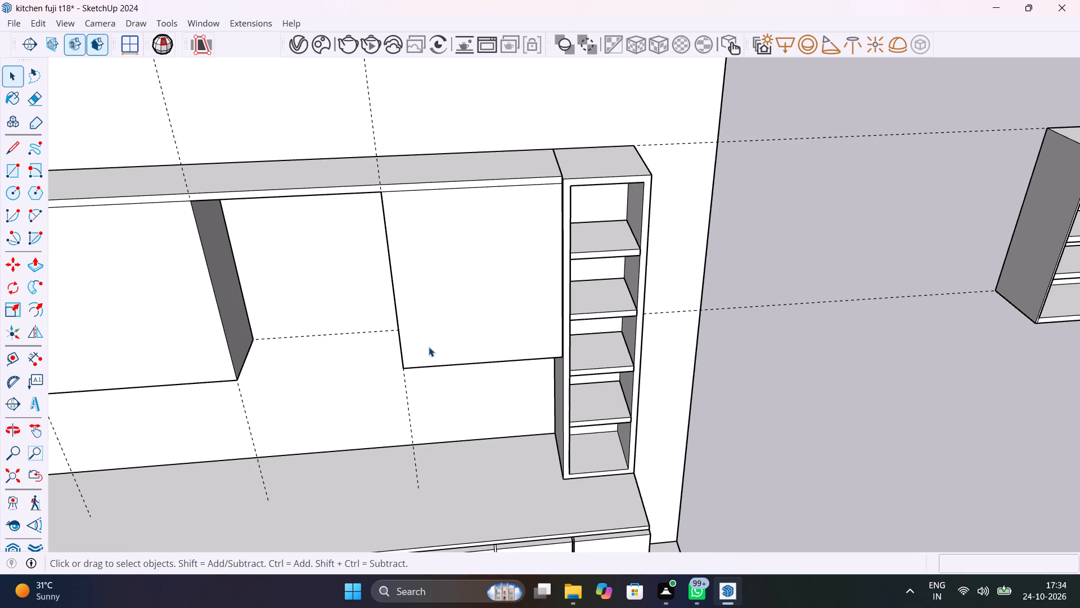
left_click(759, 280)
middle_click_drag(397, 350, 539, 277)
scroll(503, 355, "up", 1)
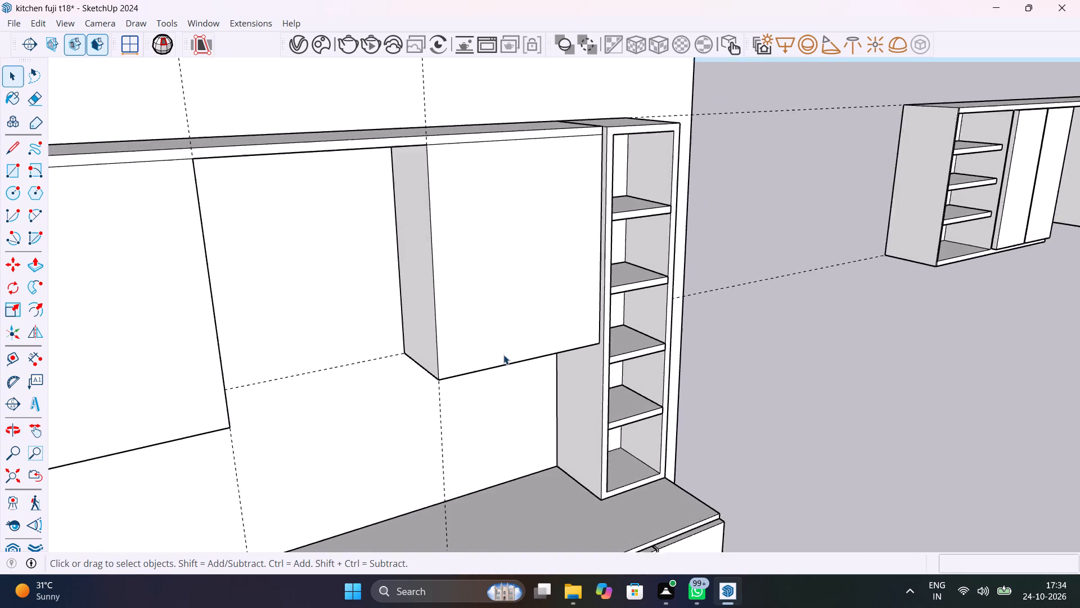
scroll(503, 355, "up", 8)
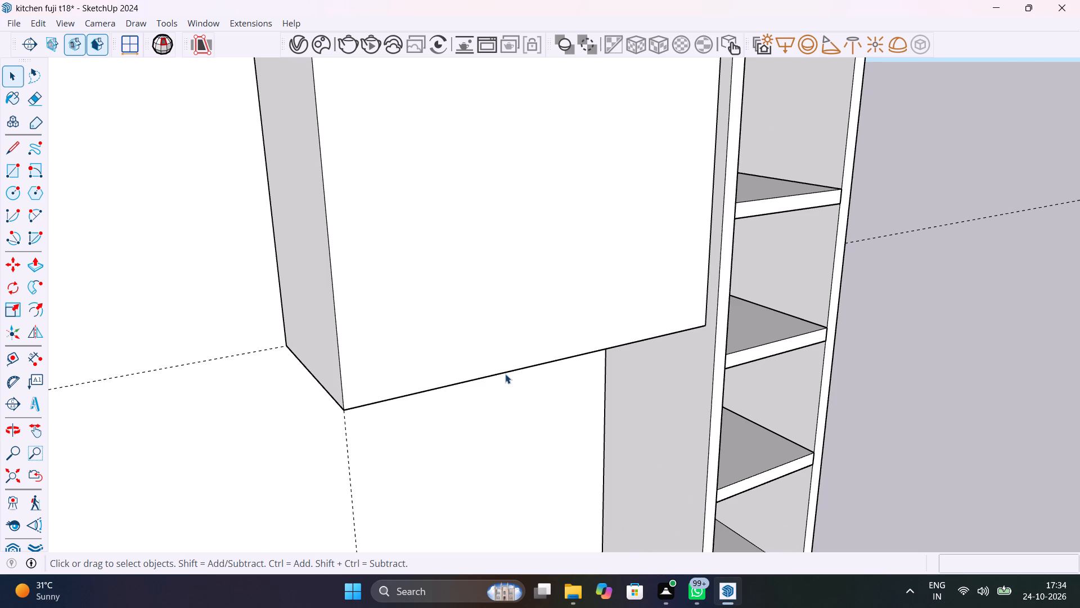
double_click(505, 356)
scroll(502, 368, "up", 3)
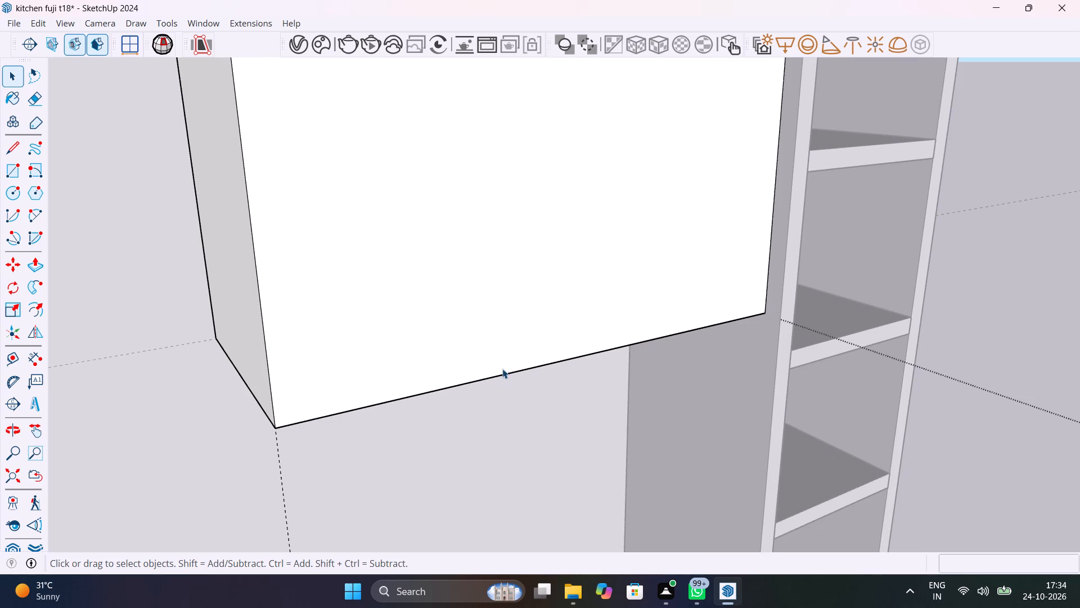
left_click(506, 374)
key("m")
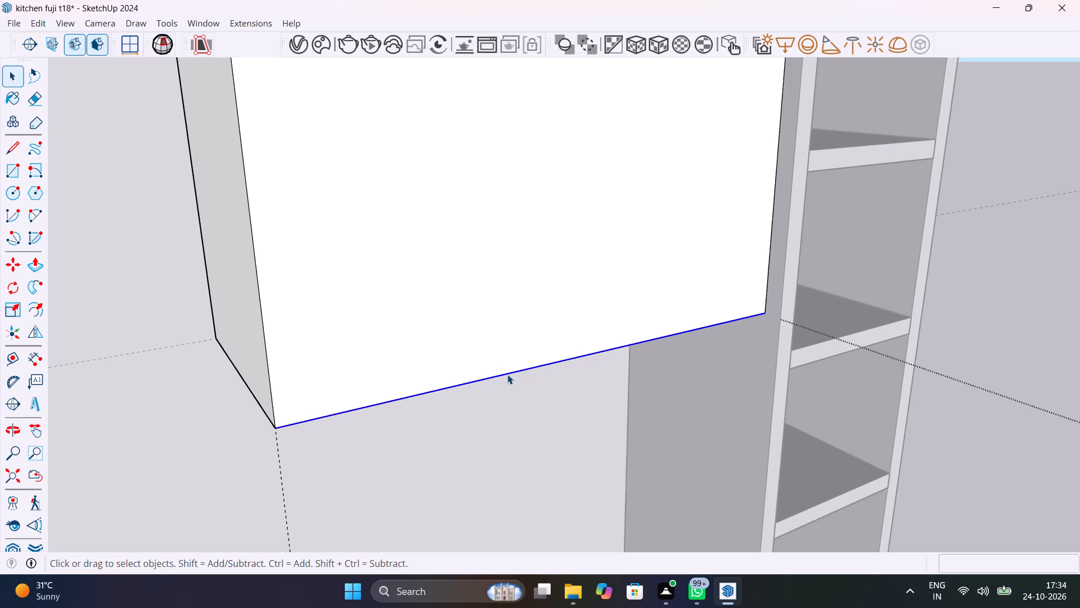
left_click(278, 427)
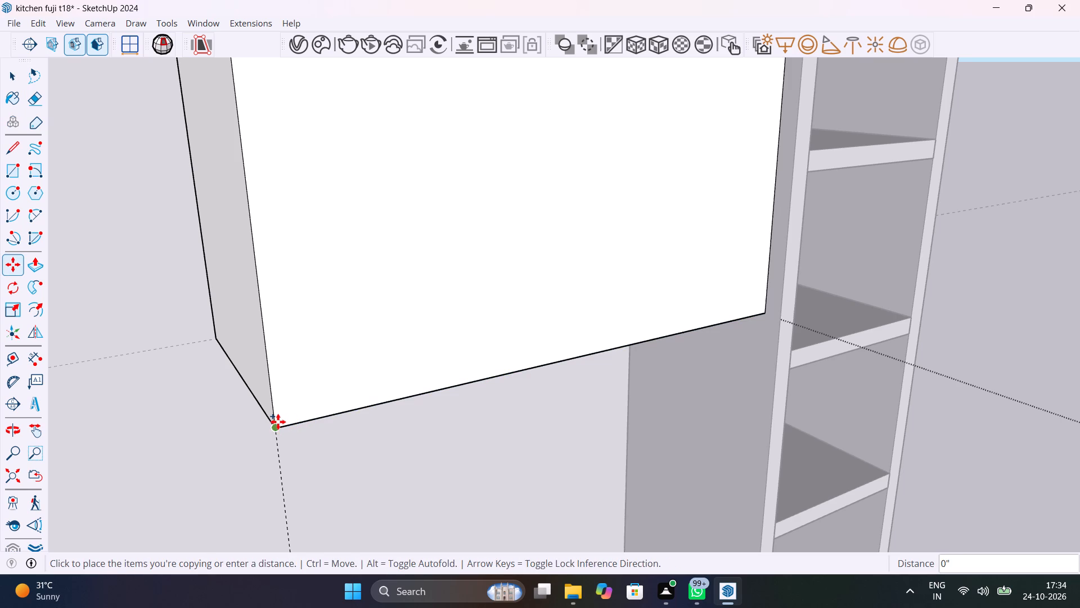
type("1\"")
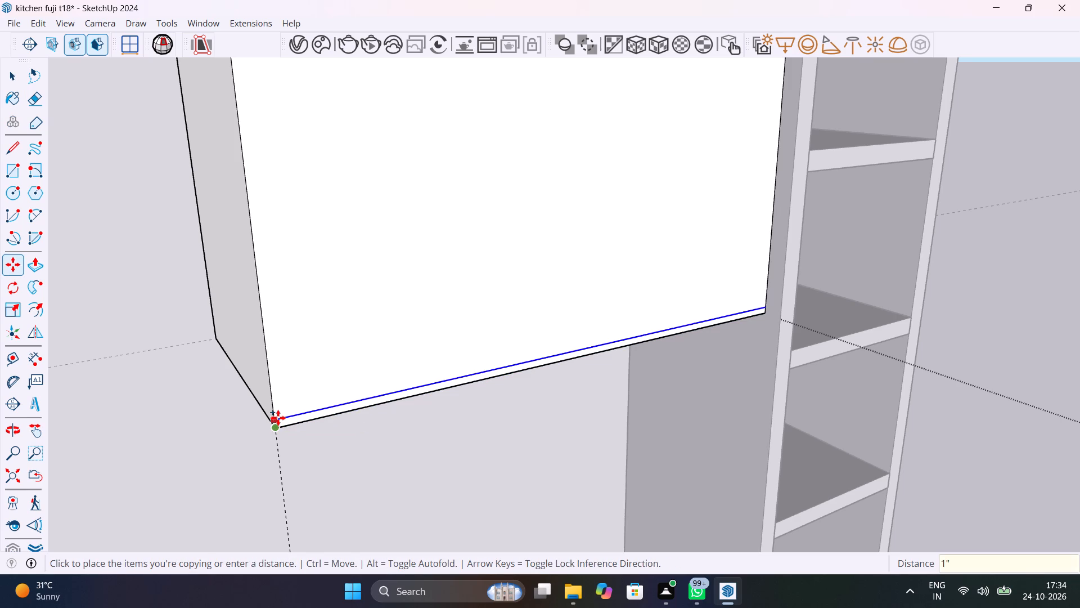
key("Return")
key("space")
scroll(278, 418, "down", 10)
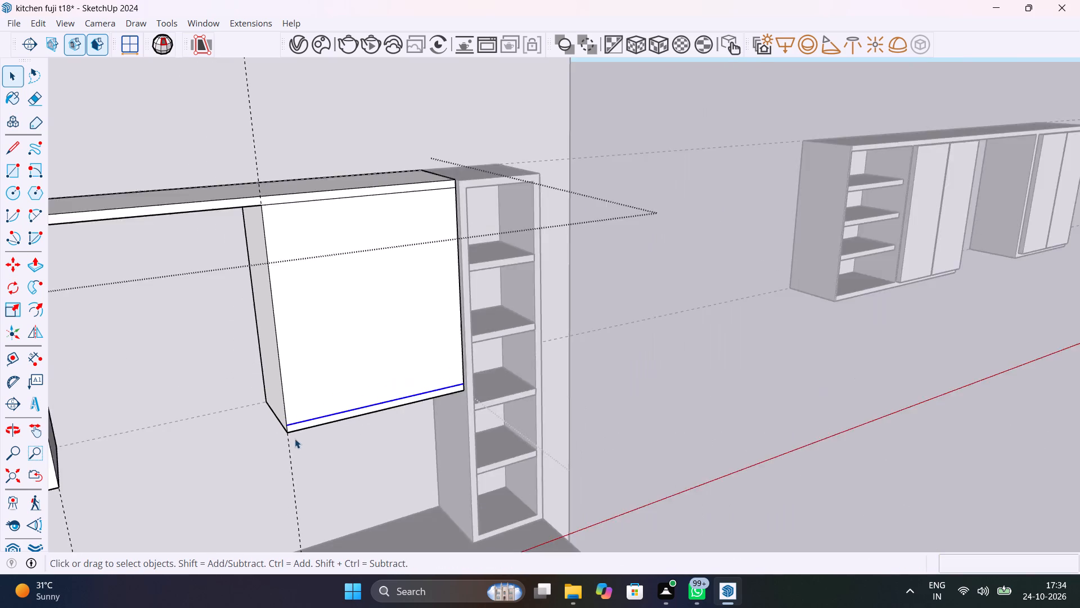
scroll(295, 439, "down", 6)
left_click(599, 263)
Inside the upper cabinet group, copy the front vertical edge beside the opening 8mm inward onto the section's face.
middle_click_drag(258, 354, 177, 328)
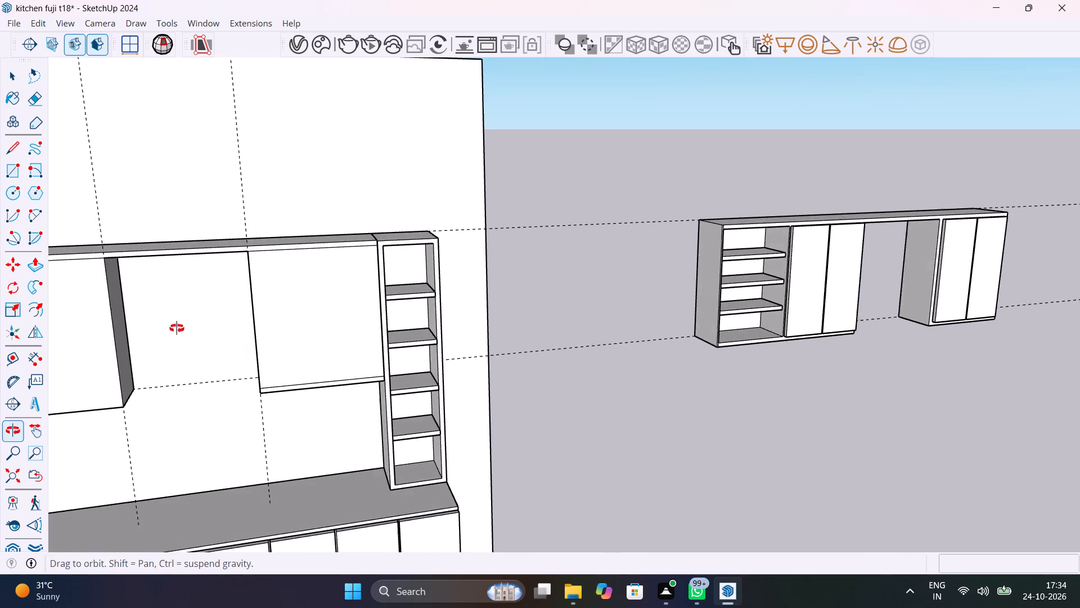
middle_click_drag(177, 328, 175, 328)
scroll(309, 263, "up", 9)
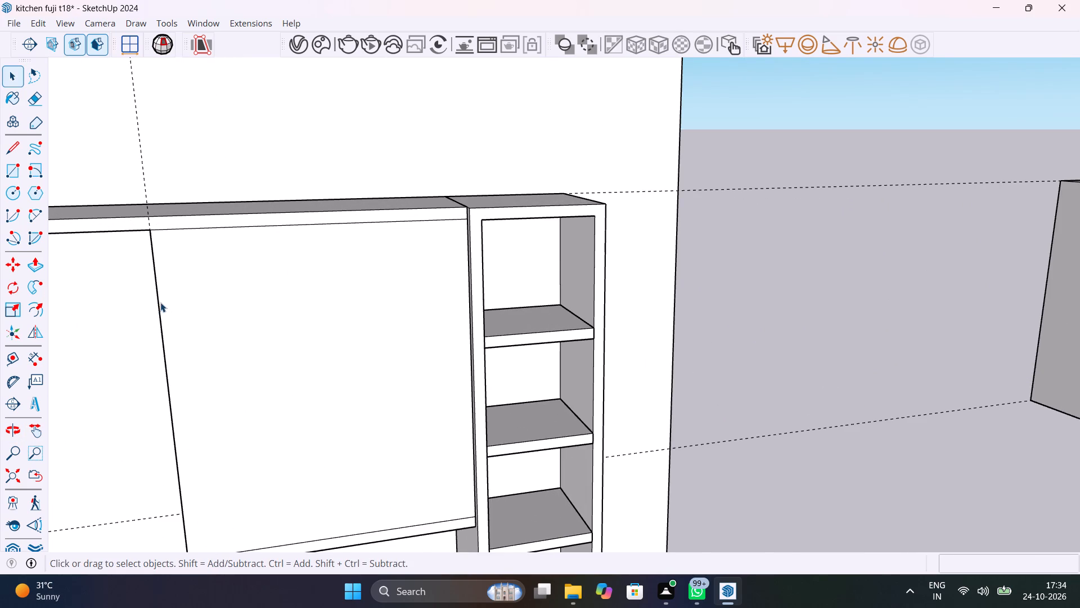
scroll(160, 302, "up", 4)
left_click(160, 318)
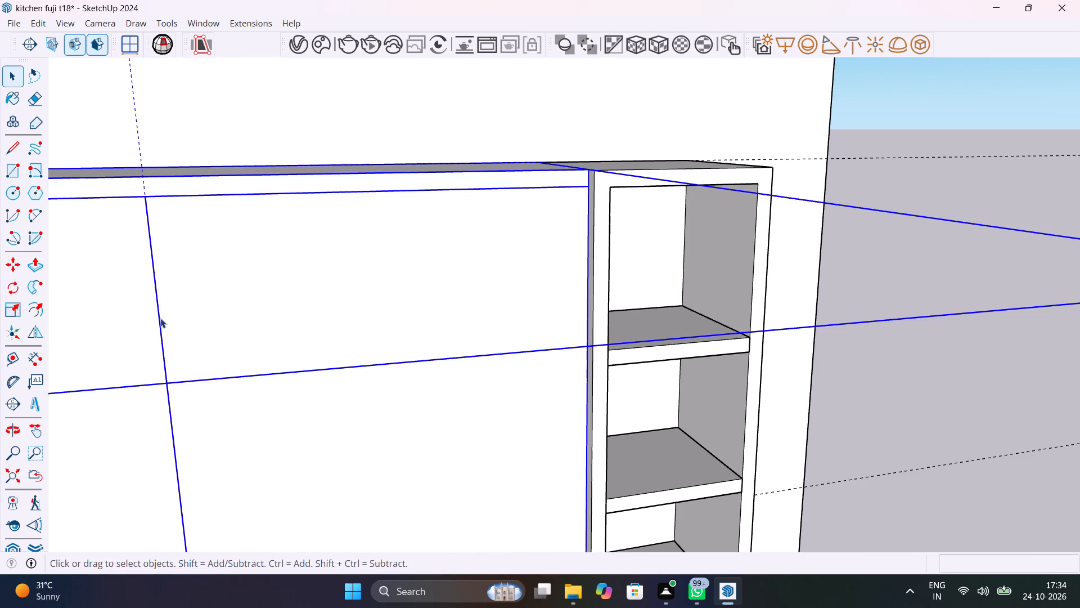
double_click(160, 318)
left_click(160, 318)
left_click(160, 318)
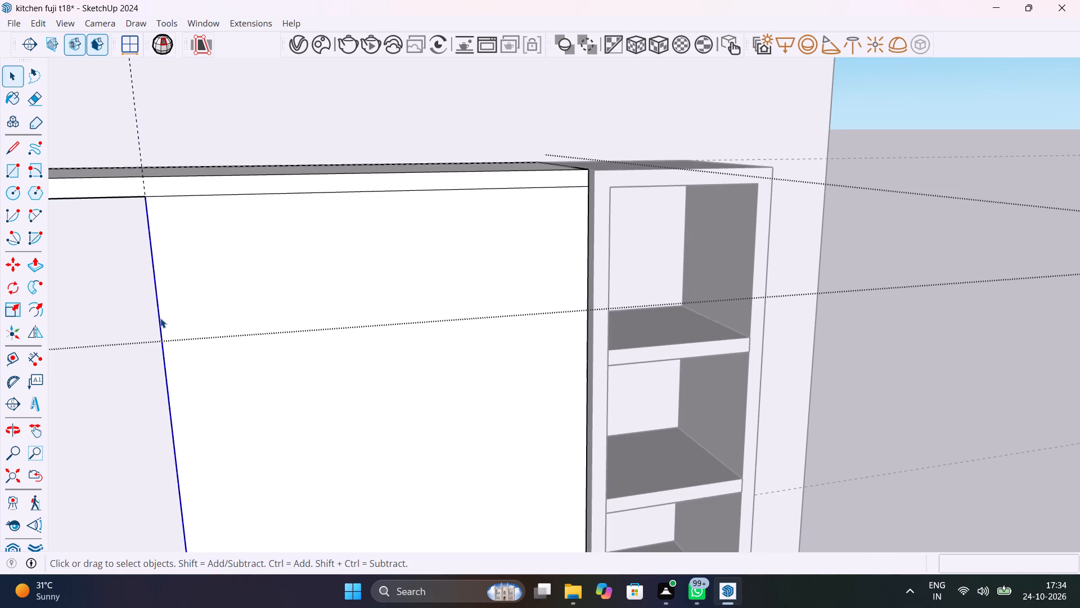
key("m")
left_click(146, 197)
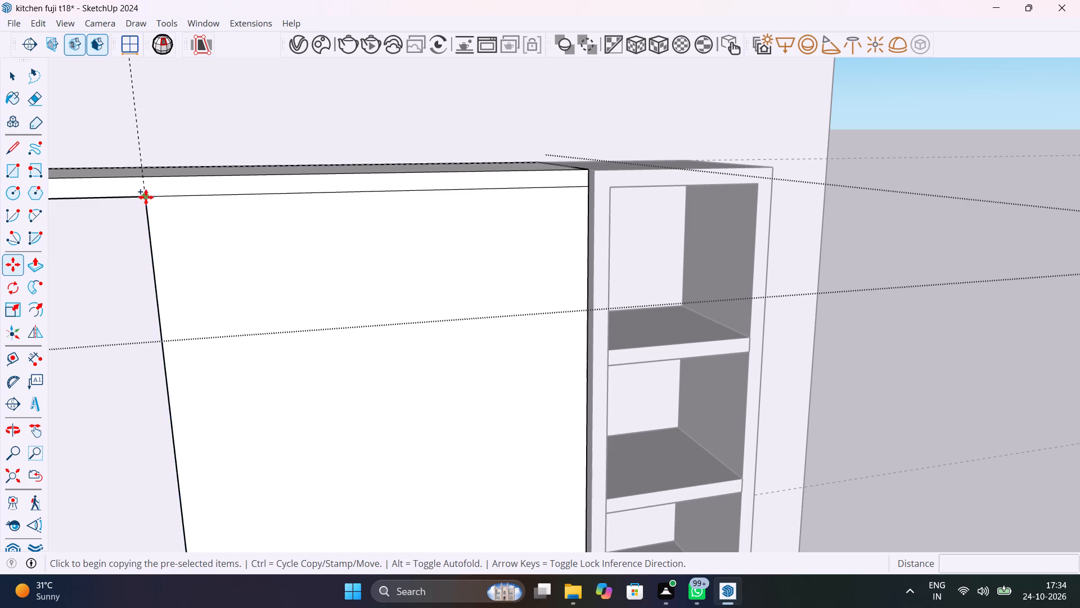
type("8mm")
key("Return")
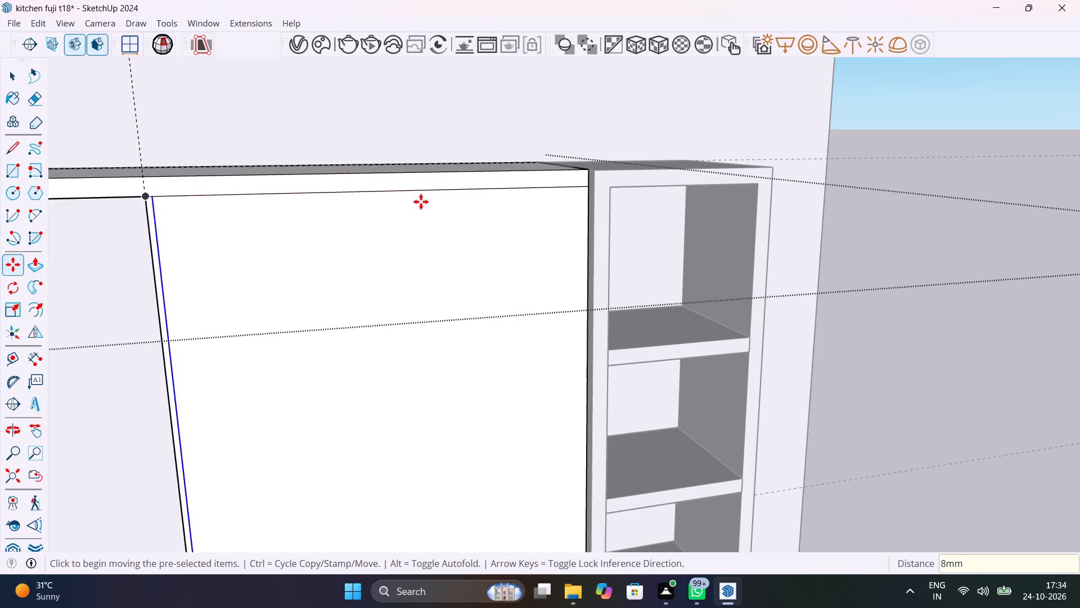
Copy the section's front vertical edge next to the open shelf unit 8mm inward, below the top margin line.
scroll(462, 203, "up", 4)
key("space")
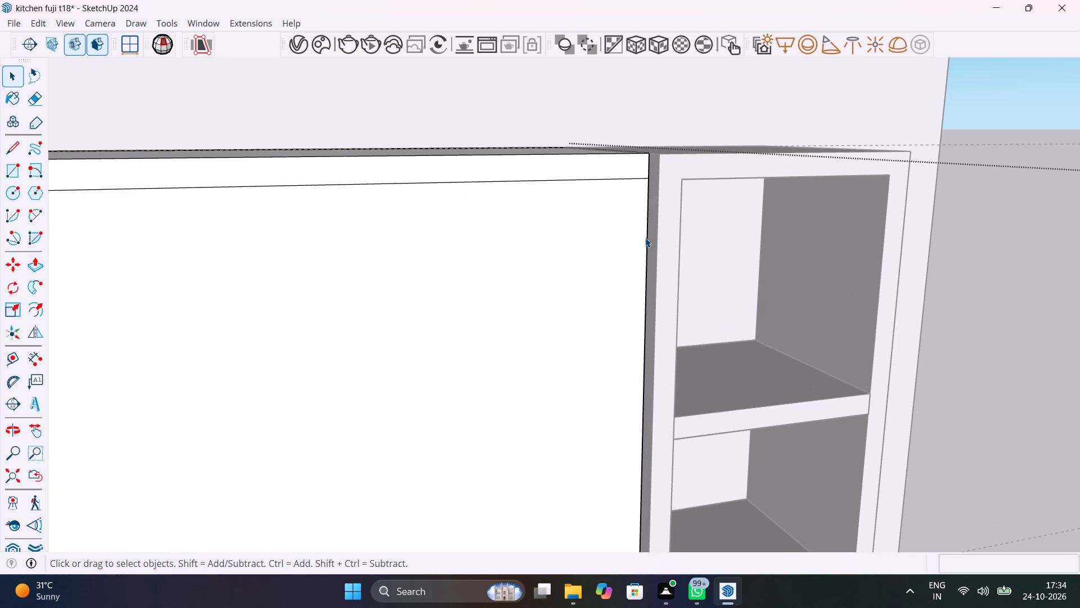
left_click(647, 242)
key("m")
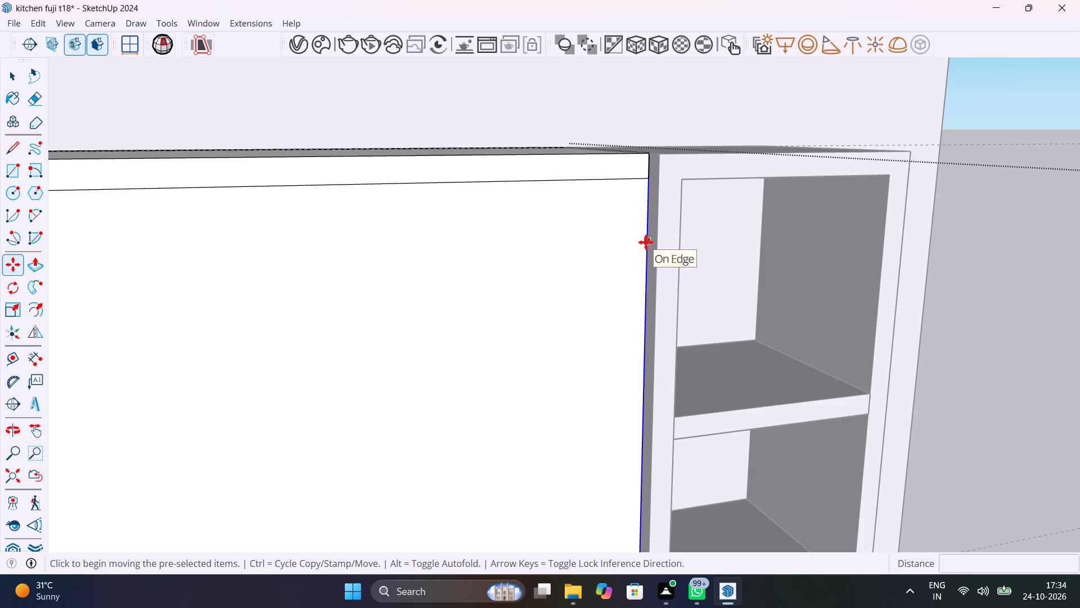
left_click(646, 178)
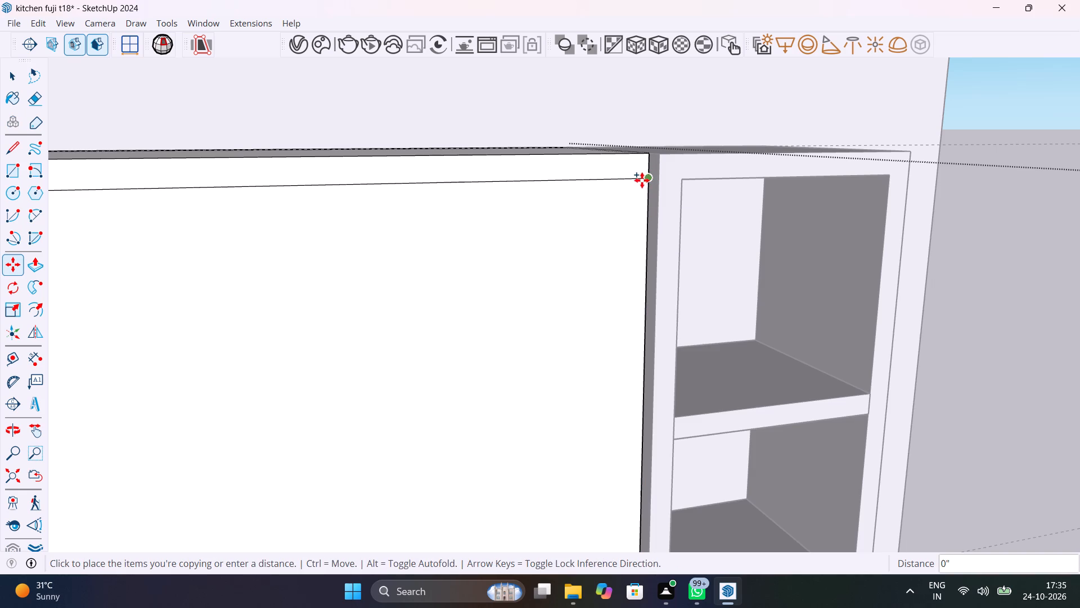
type("8mm")
key("Return")
key("space")
scroll(631, 211, "down", 7)
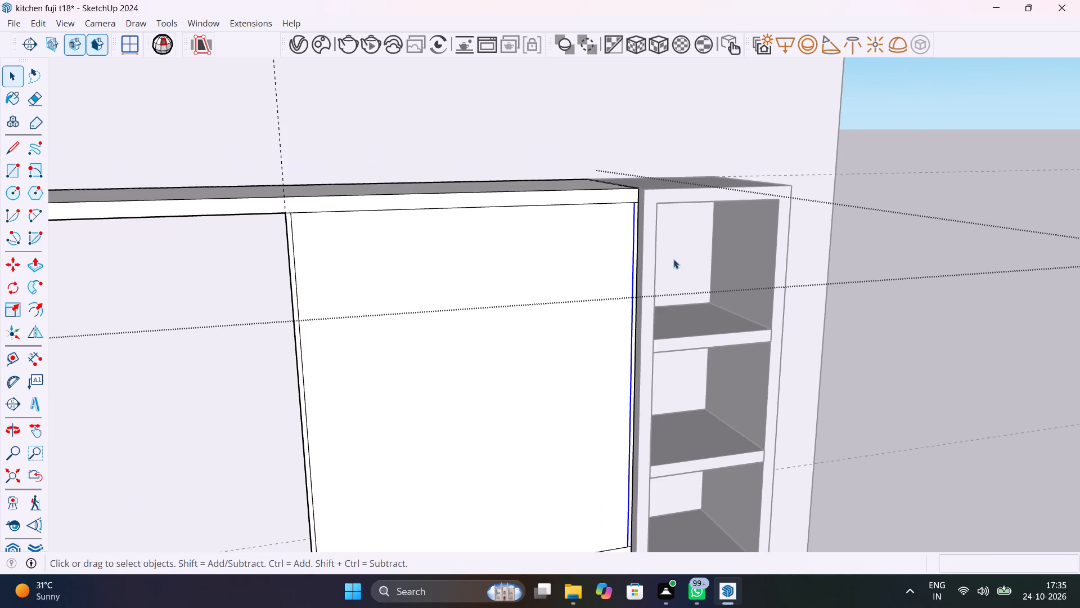
left_click(939, 192)
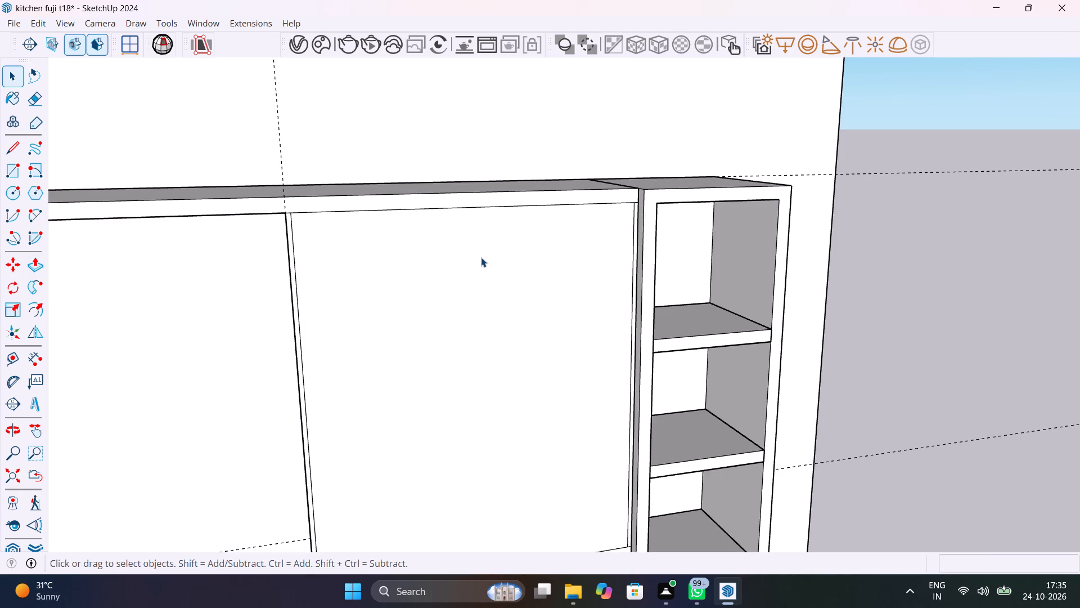
Draw a rectangle on the section beside the open shelf unit, filling the area inside the top, bottom and side margins.
key("r")
scroll(292, 216, "up", 5)
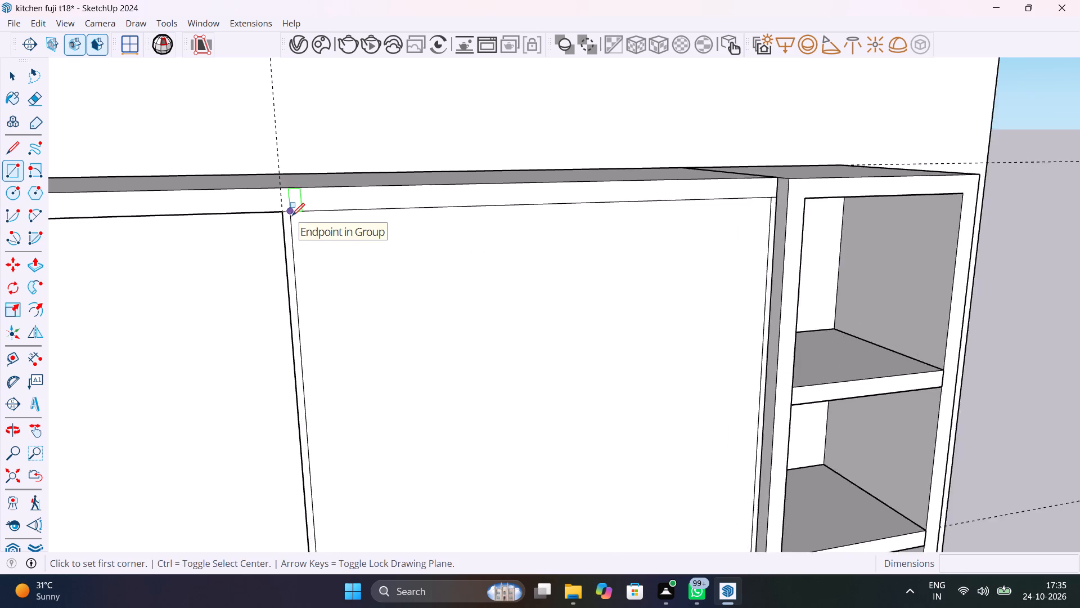
scroll(292, 216, "up", 3)
left_click(291, 212)
scroll(328, 243, "down", 11)
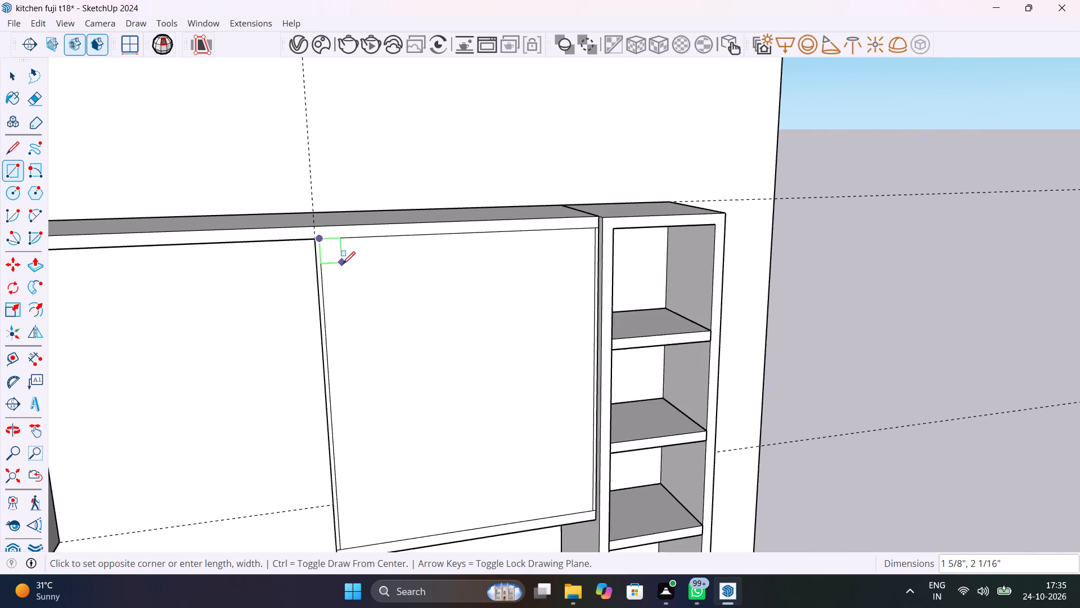
scroll(343, 264, "down", 6)
scroll(471, 414, "up", 10)
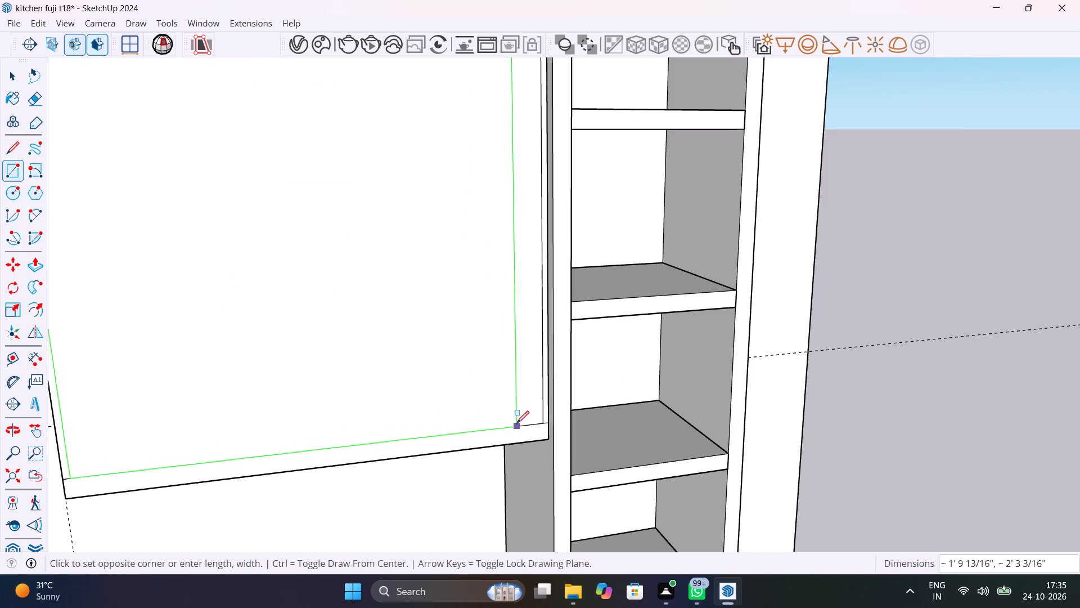
left_click(538, 422)
Push/pull the rectangle outward 1" to form a door panel.
scroll(273, 338, "down", 12)
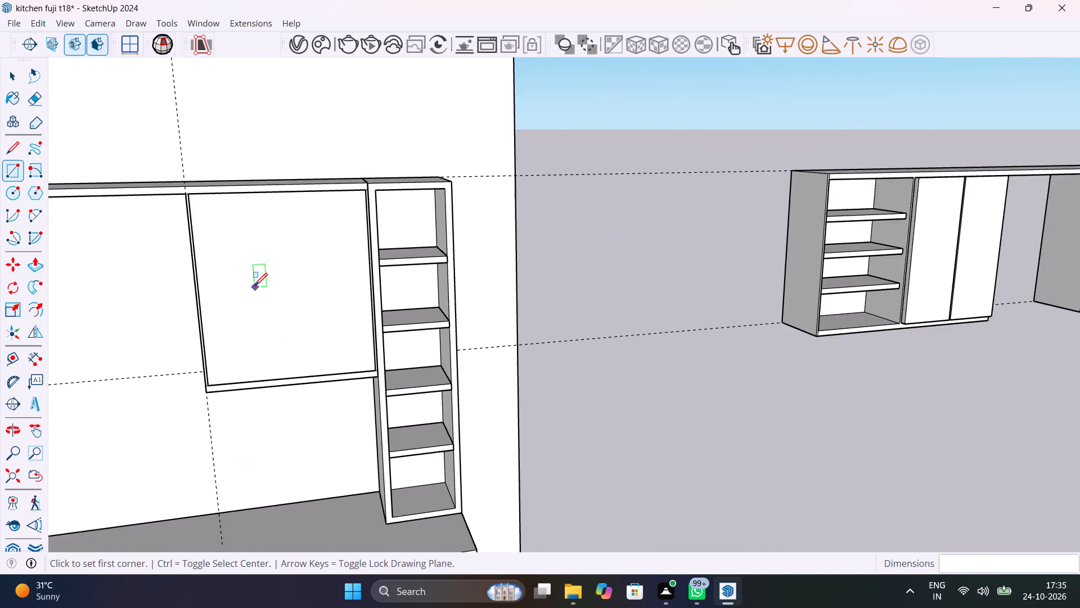
middle_click_drag(255, 285, 400, 341)
scroll(376, 303, "up", 5)
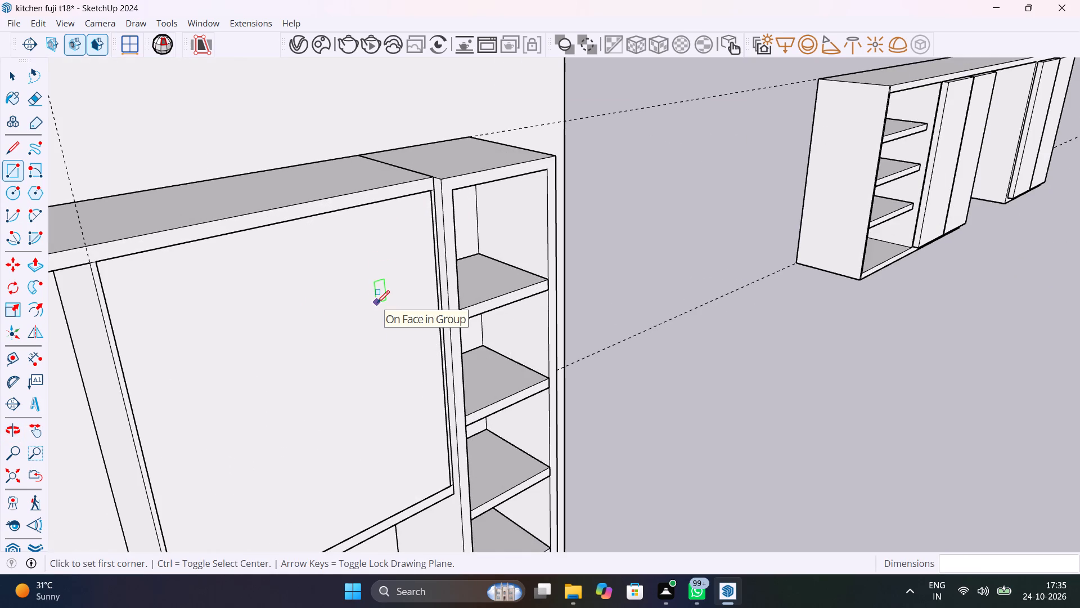
key("p")
left_click(372, 265)
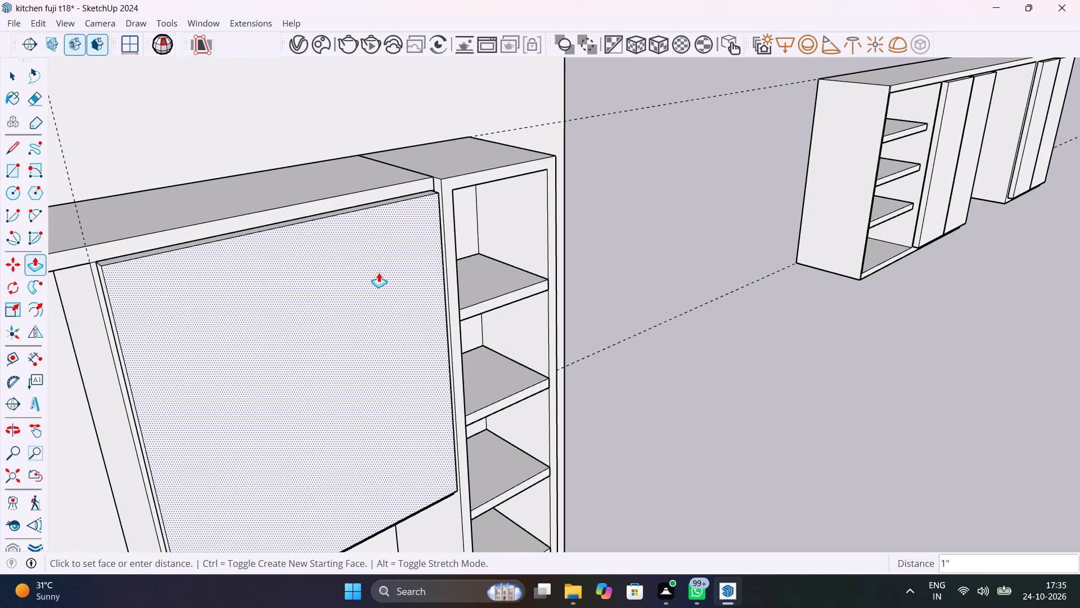
type("1\"")
key("Return")
key("space")
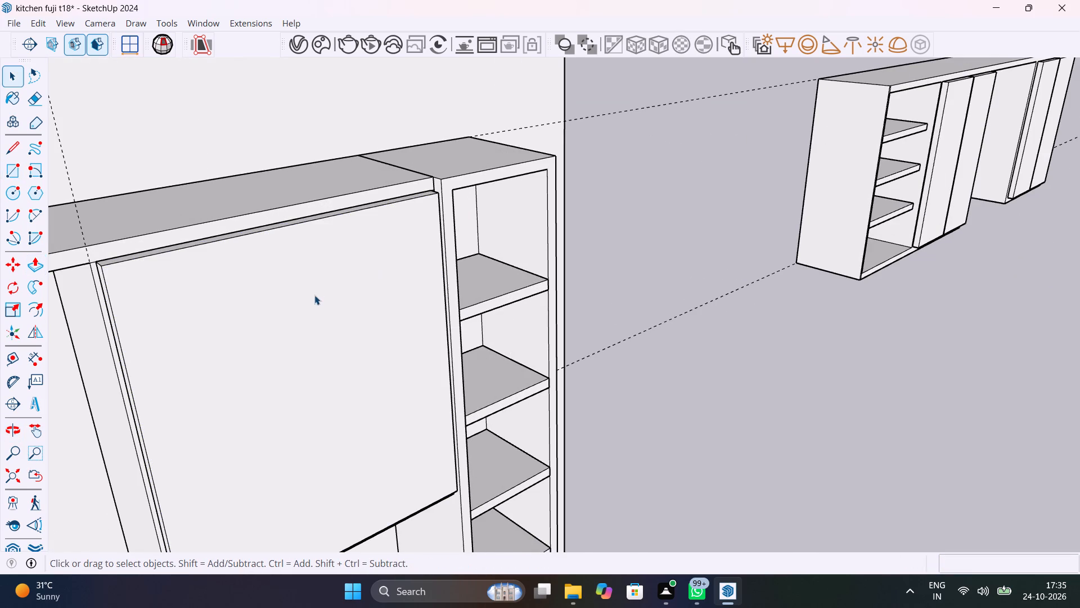
Make the whole door panel, with all its faces and edges, into a group.
scroll(314, 294, "down", 7)
middle_click_drag(291, 312, 302, 318, "shift")
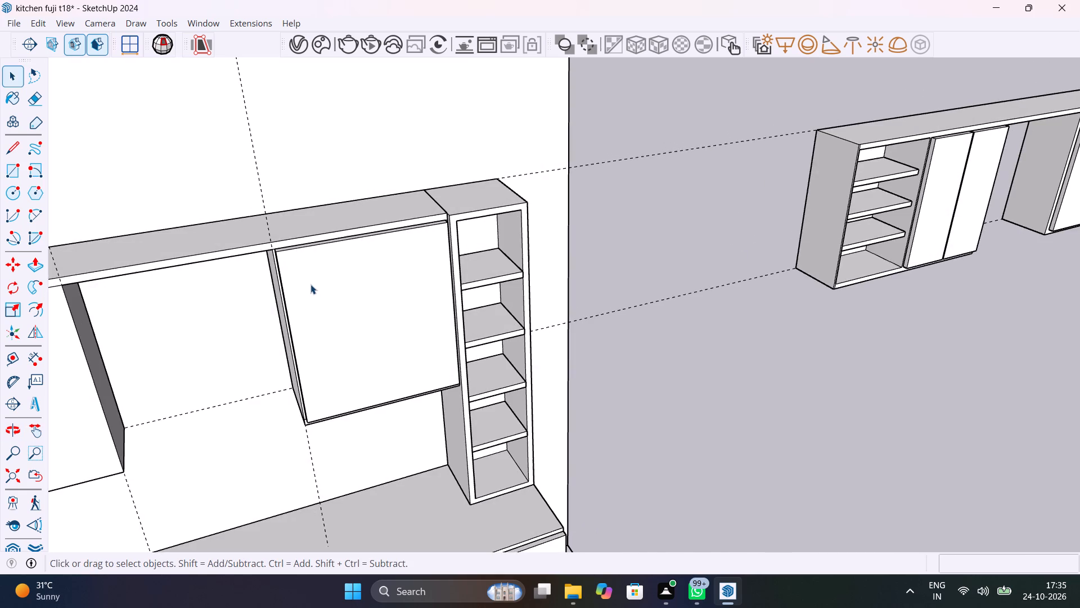
scroll(310, 278, "up", 8)
triple_click(310, 277)
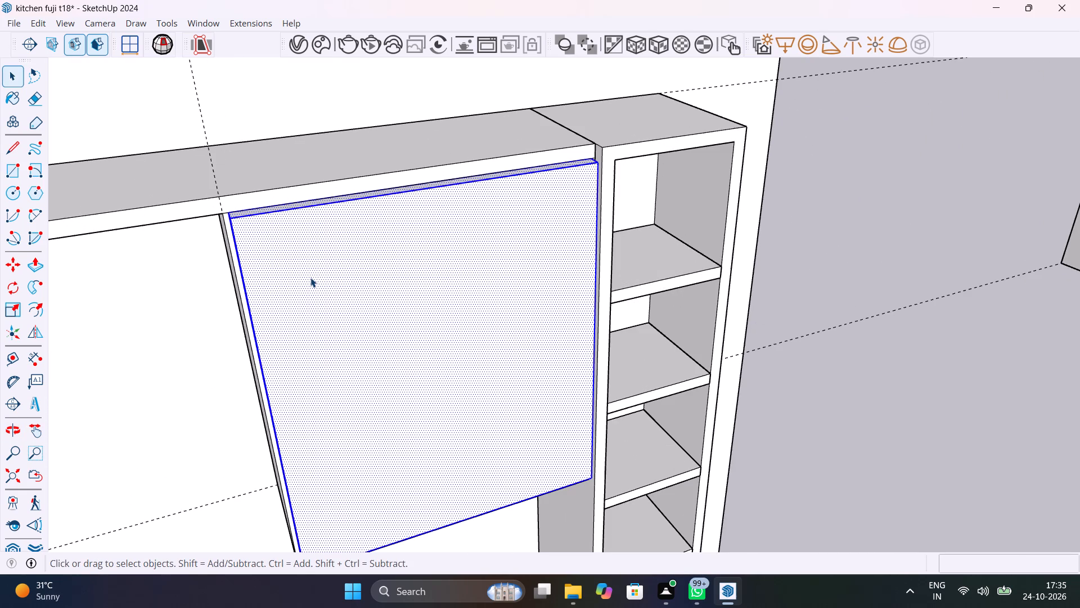
right_click(310, 278)
left_click(353, 127)
double_click(373, 241)
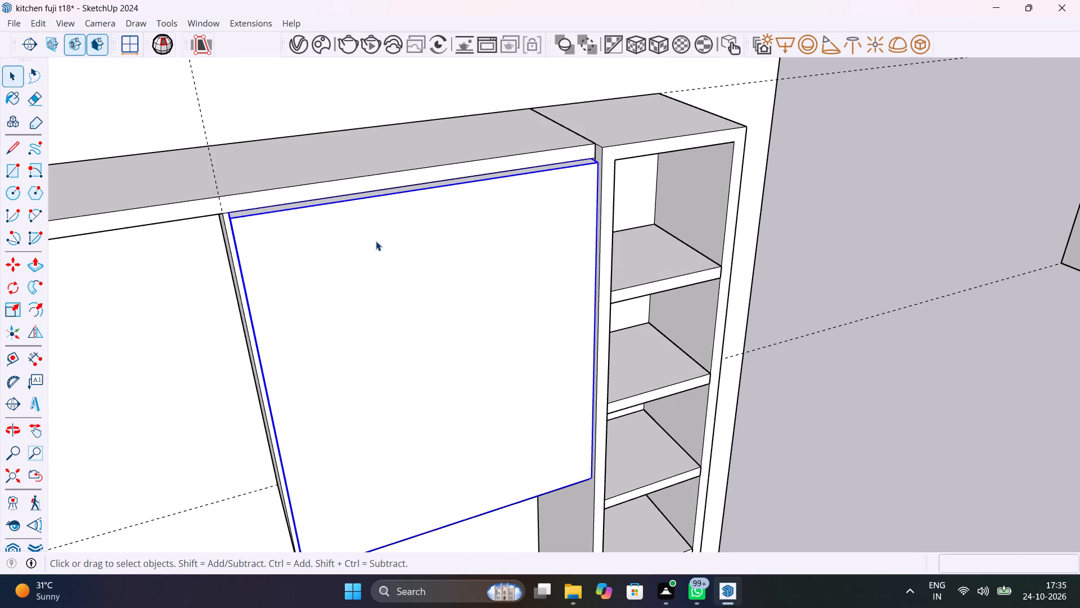
Inside the door panel group, copy the front vertical edge beside the opening to the middle of the panel's top edge.
double_click(332, 303)
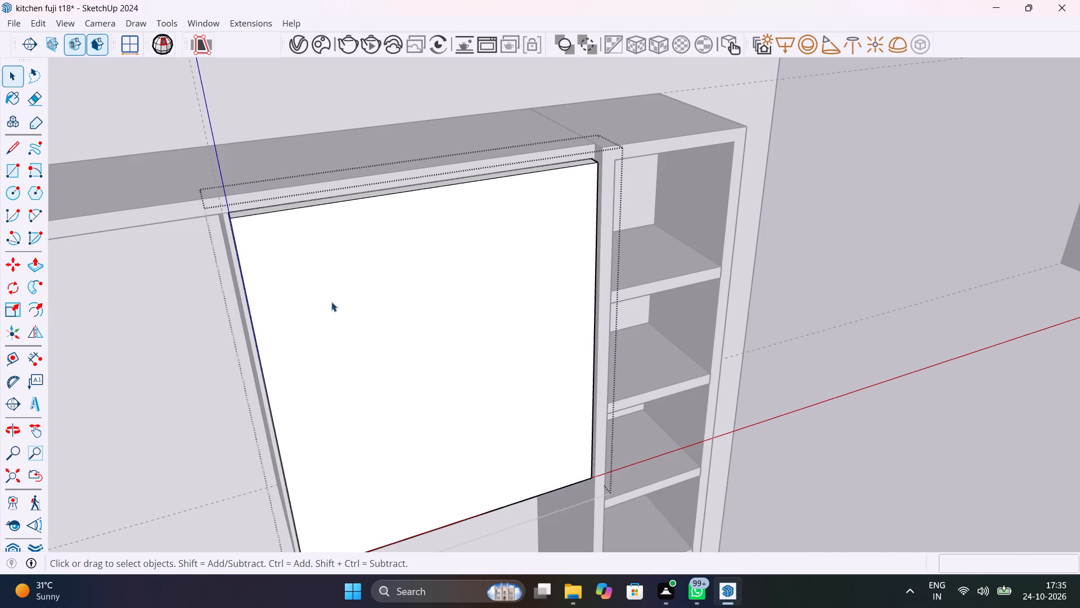
key("m")
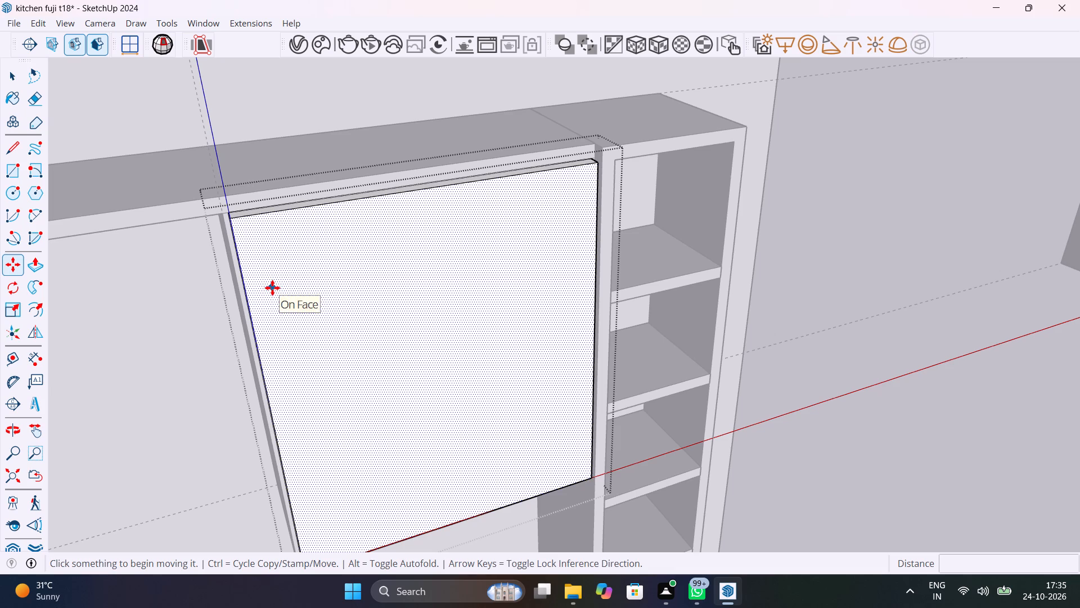
key("Escape")
key("Escape")
key("space")
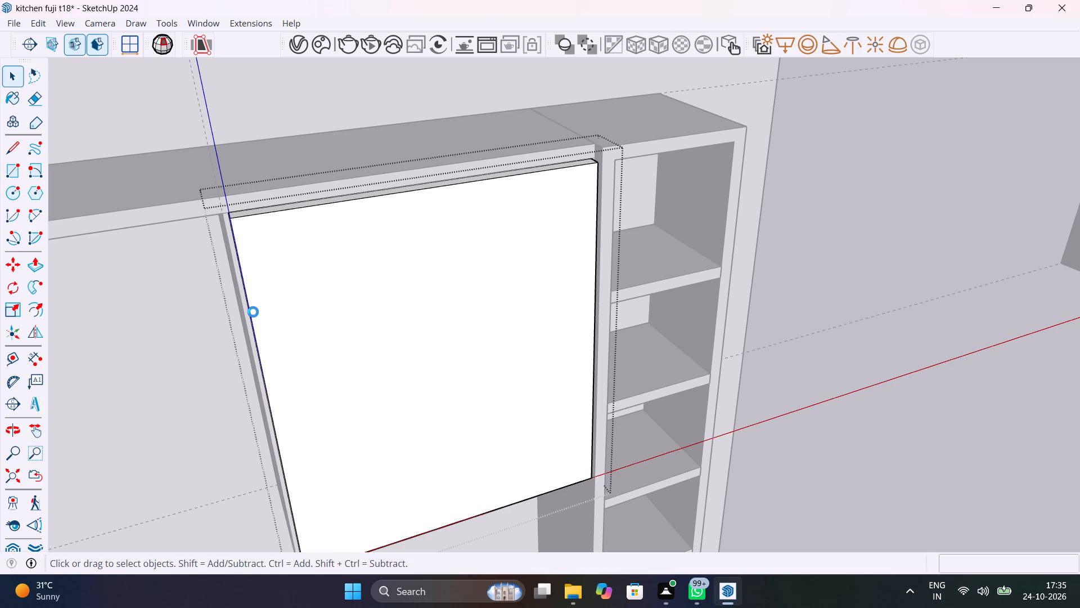
left_click(253, 321)
key("m")
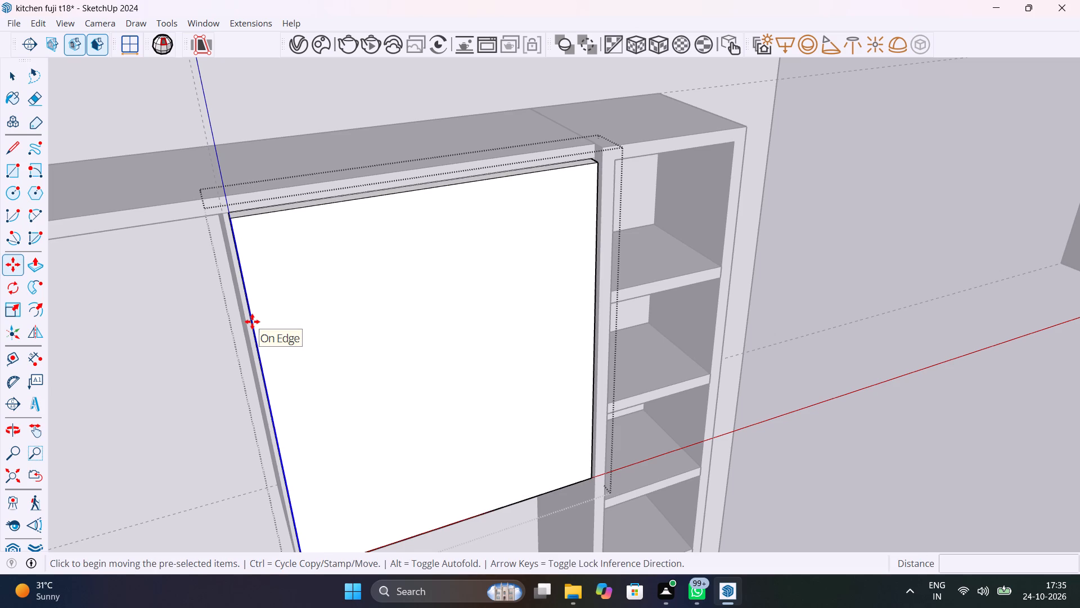
left_click(229, 221)
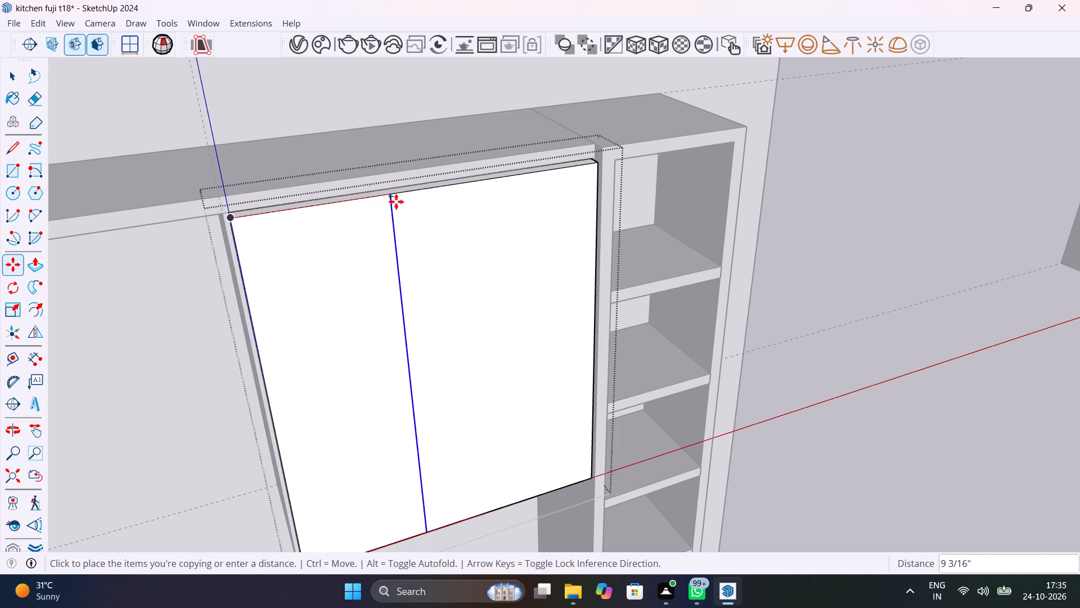
left_click(431, 191)
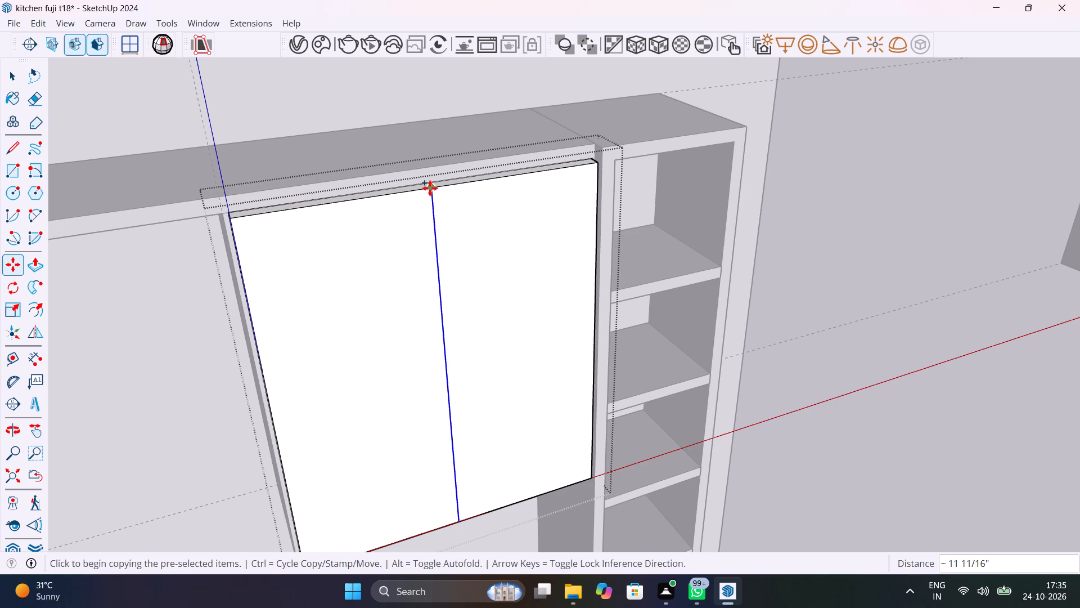
Copy the door panel's centre line 8mm toward the open shelf unit.
left_click(430, 188)
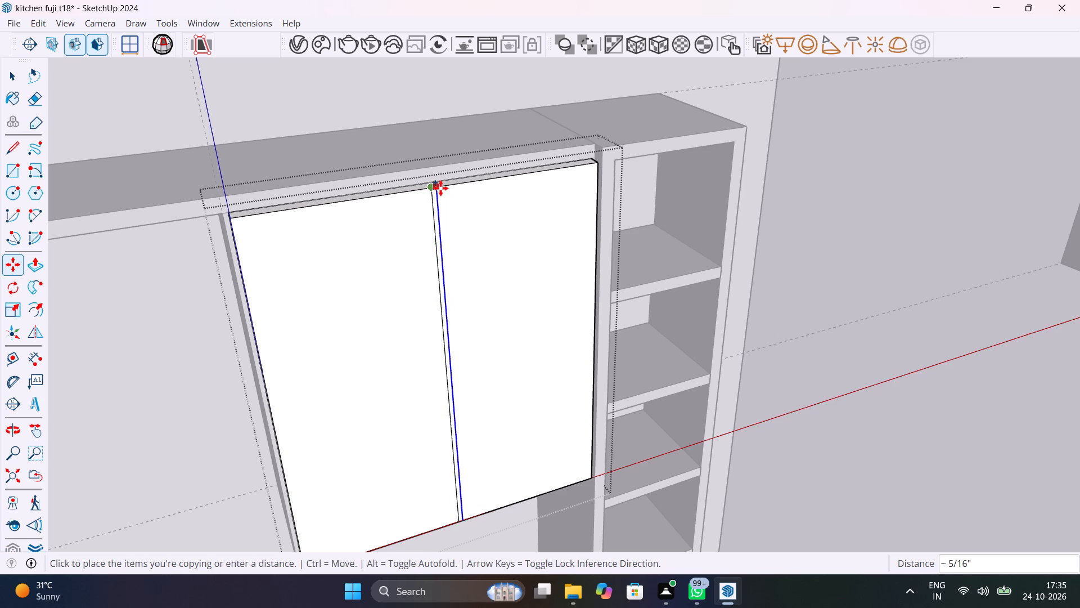
type("8mm")
key("Return")
key("space")
Push the 8mm centre strip back 1" through the panel to split it into two doors, and leave the group.
scroll(429, 226, "up", 5)
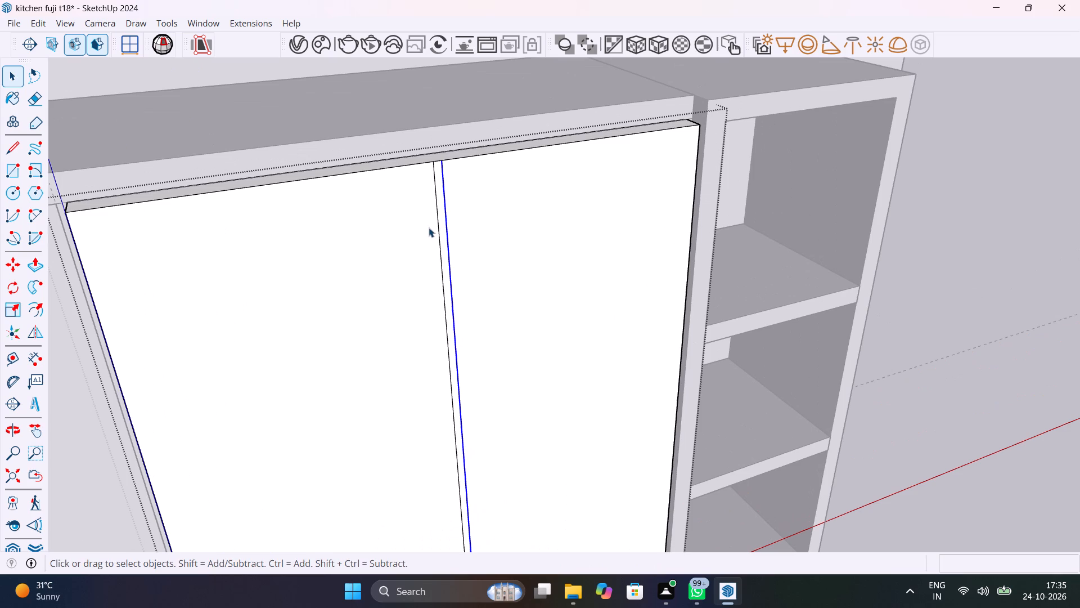
key("p")
left_click(440, 203)
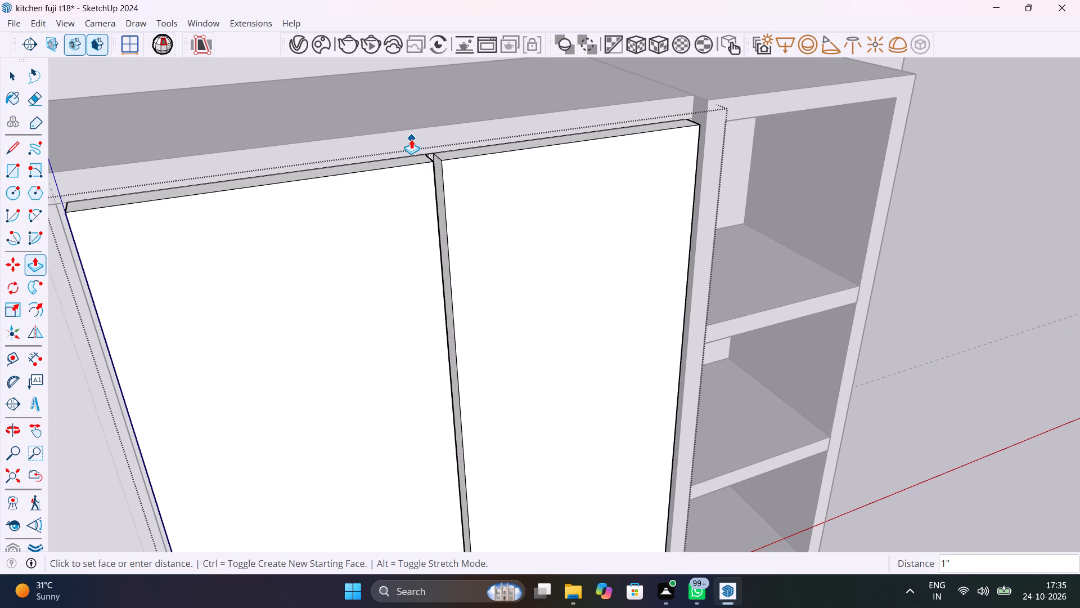
left_click(411, 139)
scroll(409, 230, "down", 15)
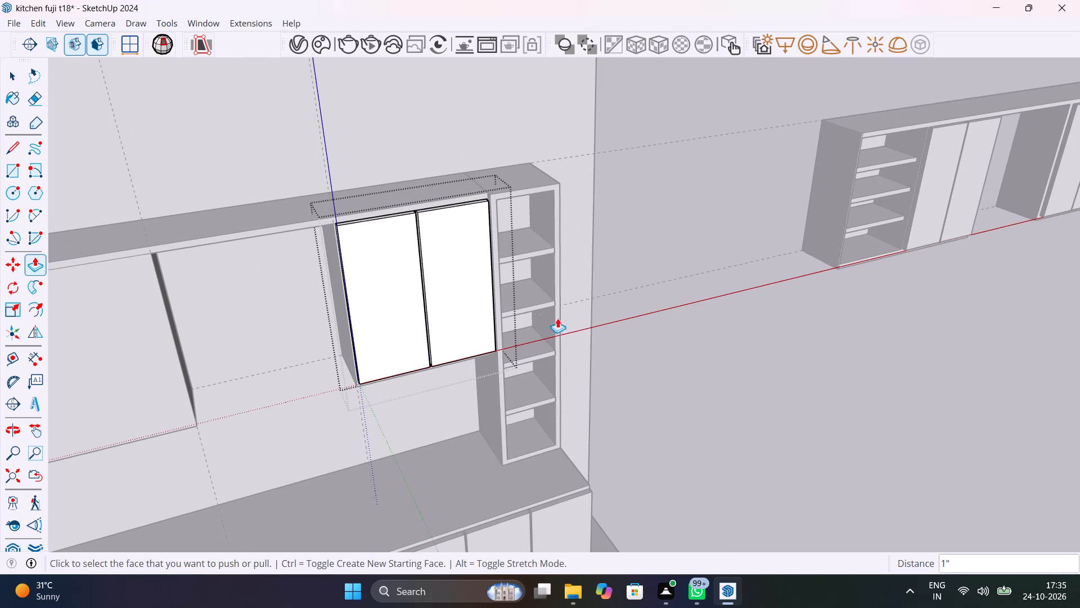
key("space")
left_click(655, 354)
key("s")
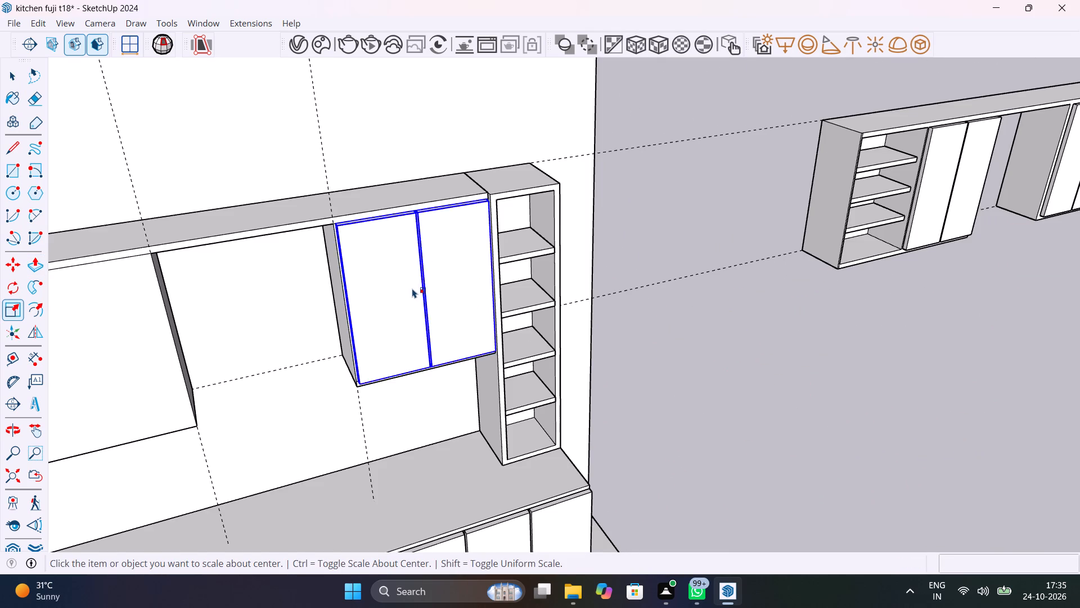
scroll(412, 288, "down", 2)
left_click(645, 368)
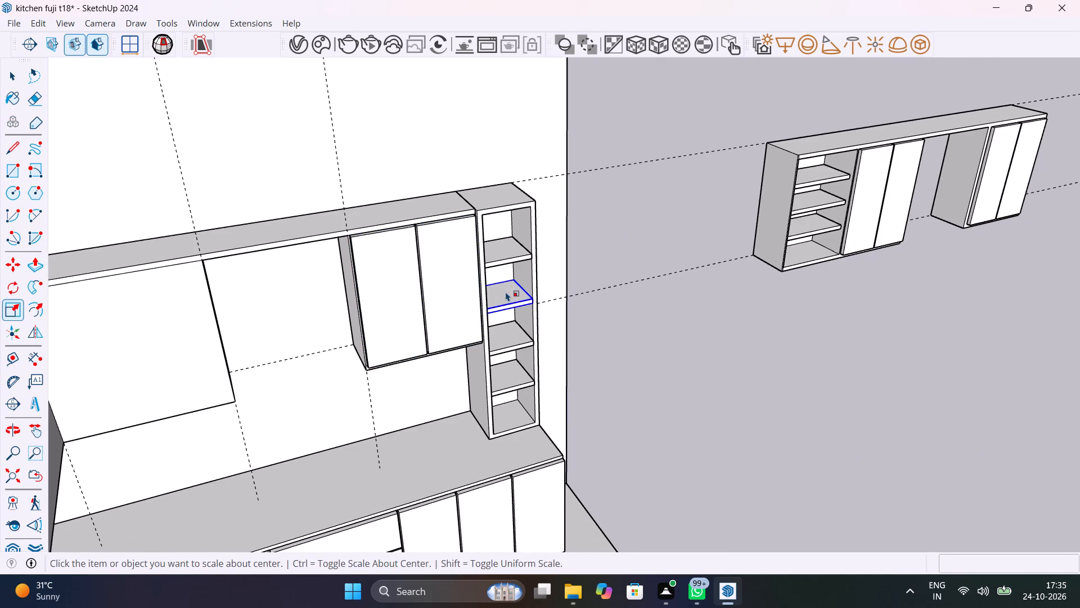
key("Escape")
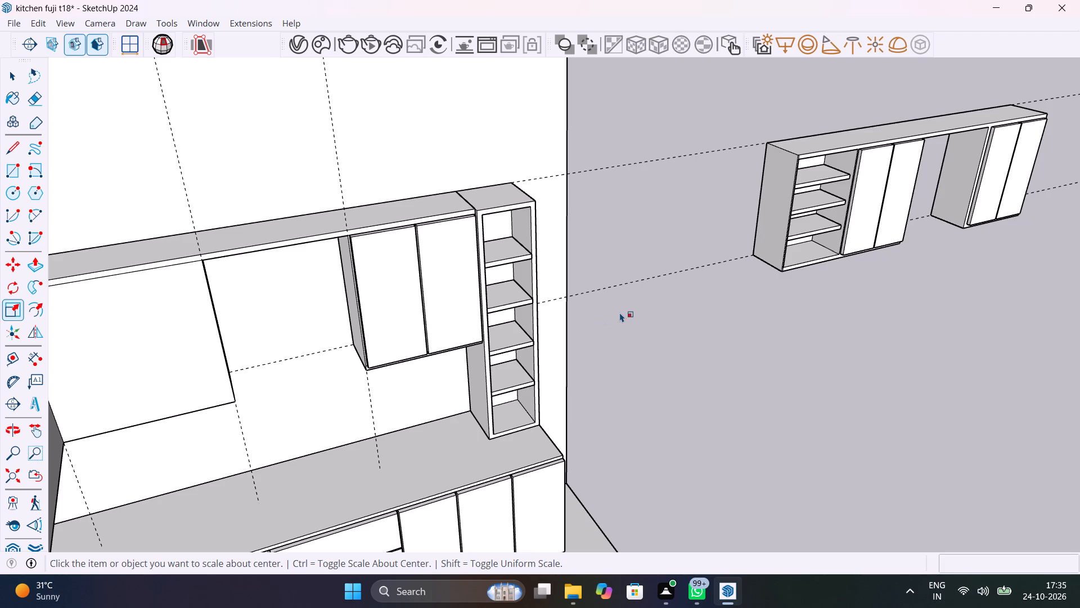
Save the kitchen model.
key("ctrl+s")
scroll(525, 283, "down", 4)
key("Escape")
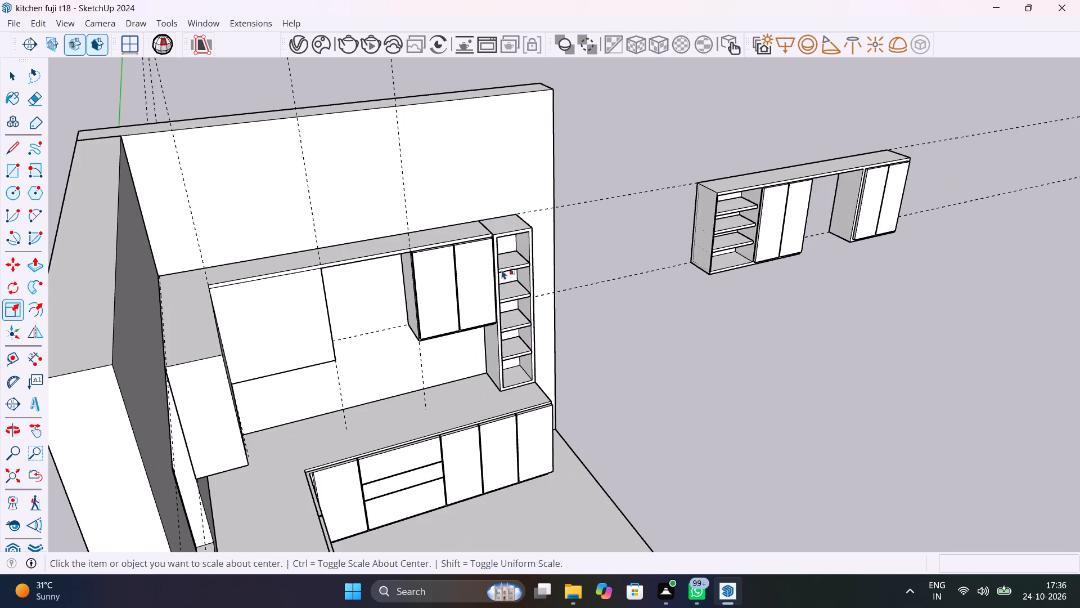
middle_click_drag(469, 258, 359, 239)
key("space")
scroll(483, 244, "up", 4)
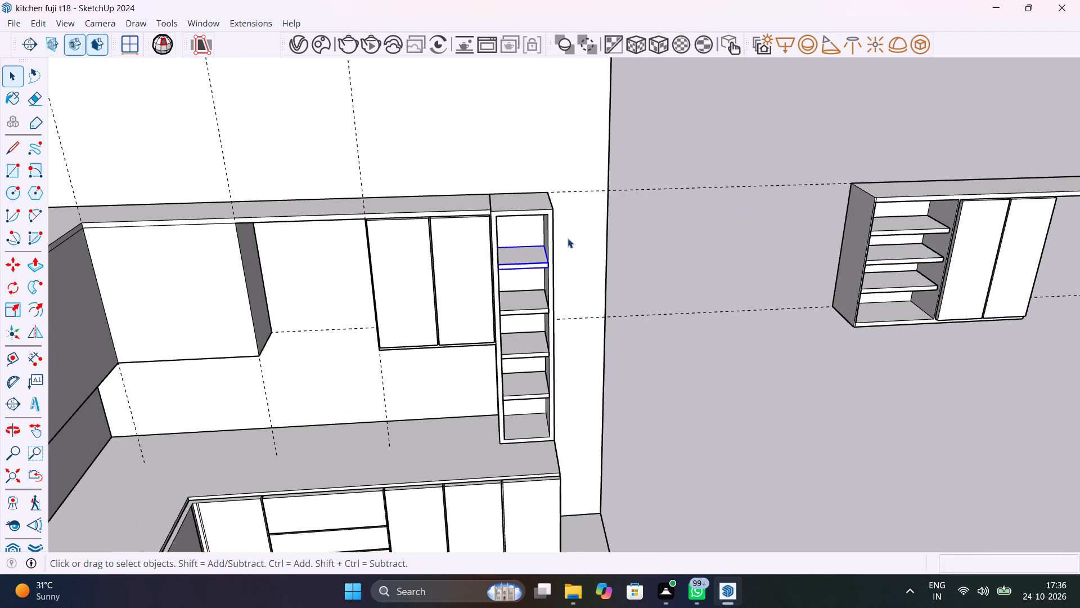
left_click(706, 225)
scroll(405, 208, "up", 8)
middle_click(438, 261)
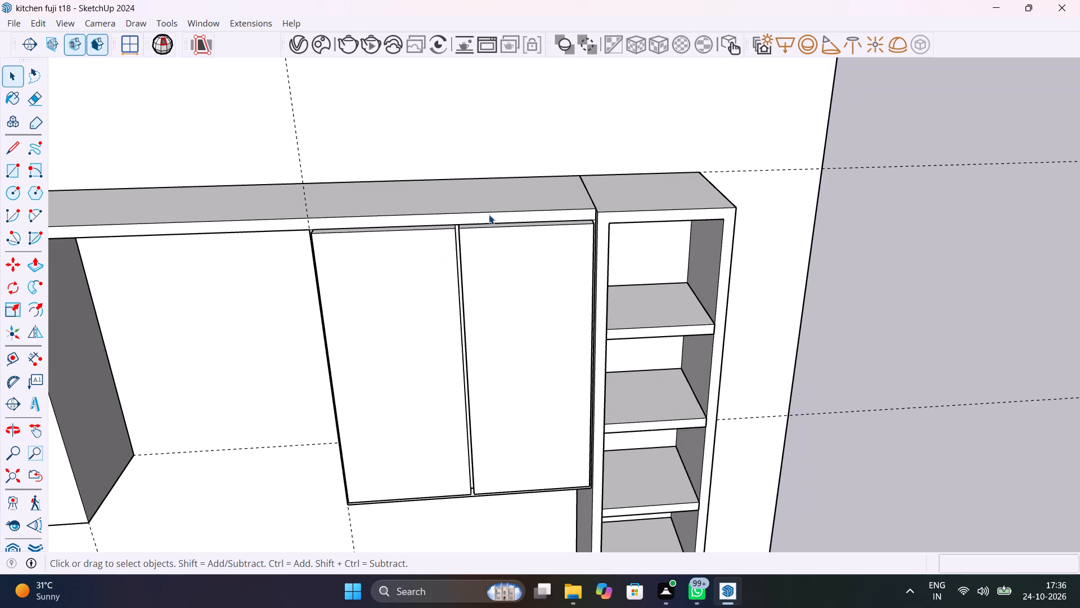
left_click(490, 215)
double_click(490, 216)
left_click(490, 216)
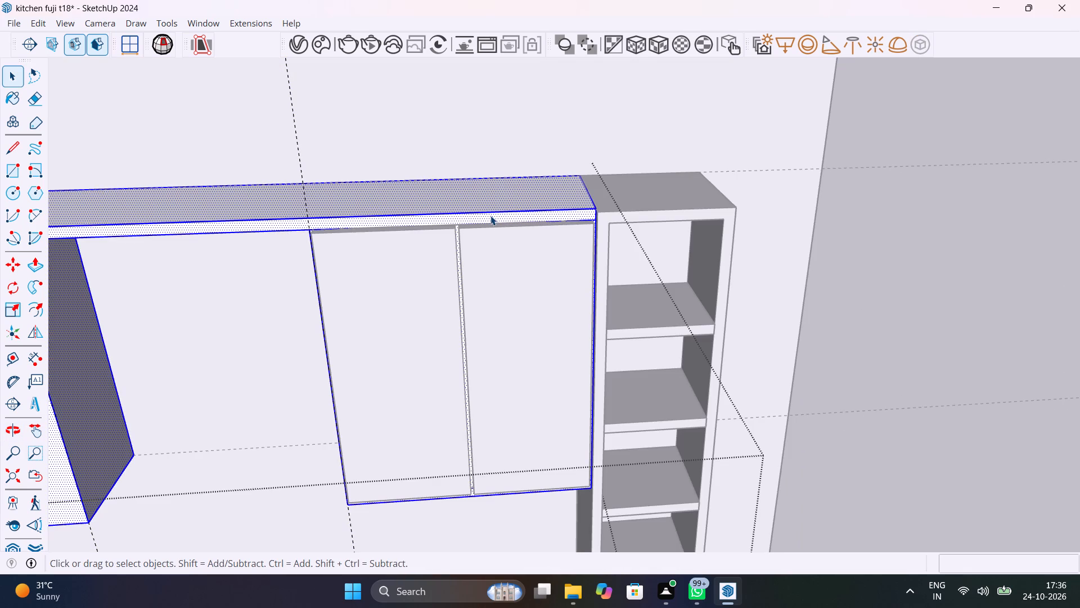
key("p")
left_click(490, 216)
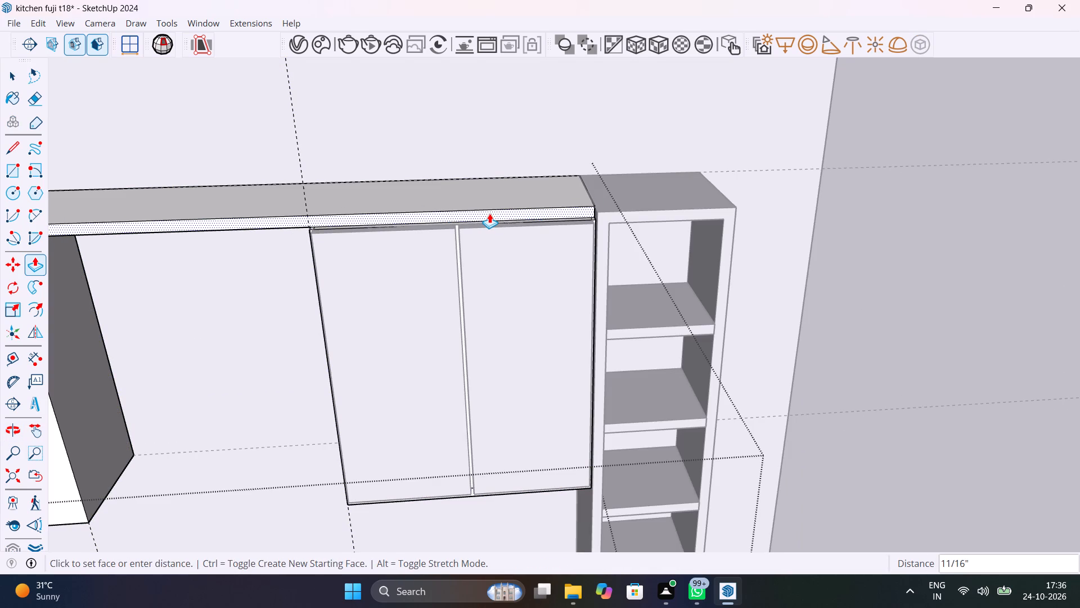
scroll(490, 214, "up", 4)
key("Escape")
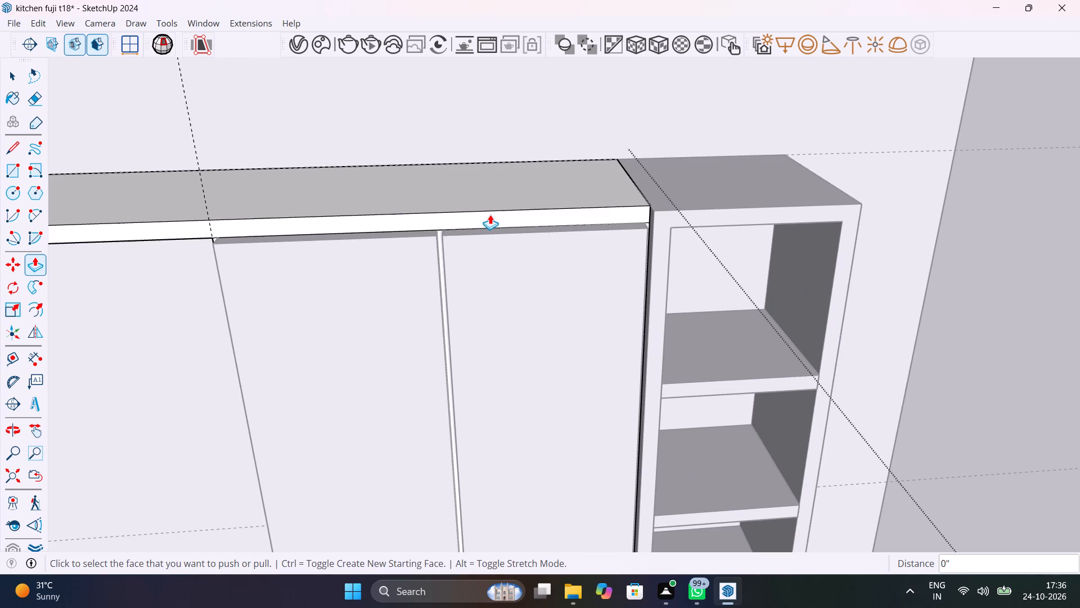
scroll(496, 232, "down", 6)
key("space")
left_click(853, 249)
Inside the upper cabinet group, delete the short edge between the top margin and the vertical margin strip beside the opening.
scroll(349, 250, "up", 3)
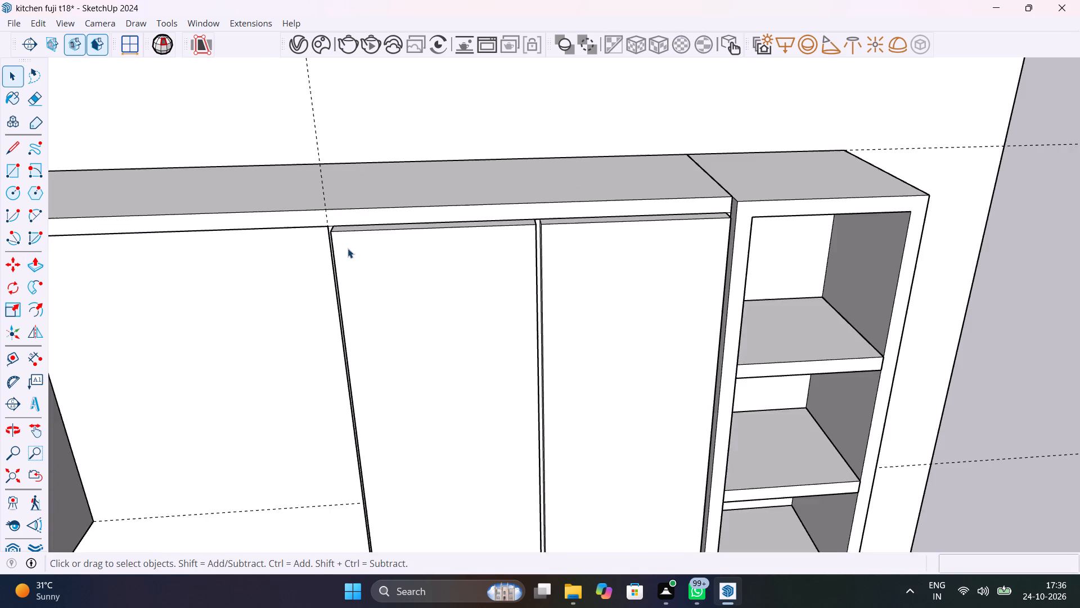
scroll(348, 248, "up", 6)
middle_click_drag(329, 247, 413, 218)
scroll(413, 218, "up", 9)
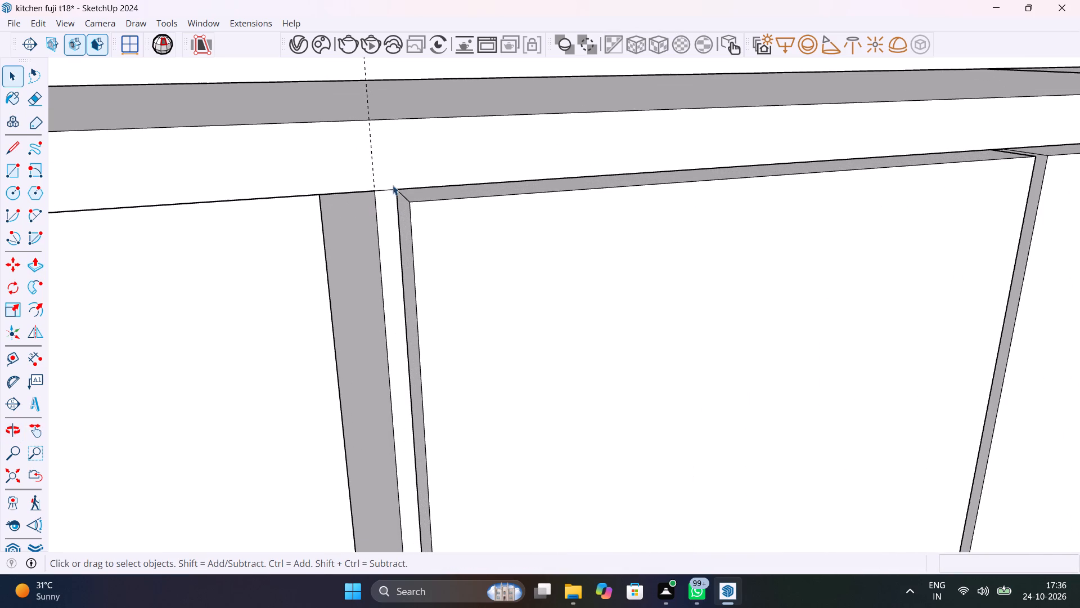
left_click(390, 189)
double_click(390, 189)
left_click(390, 189)
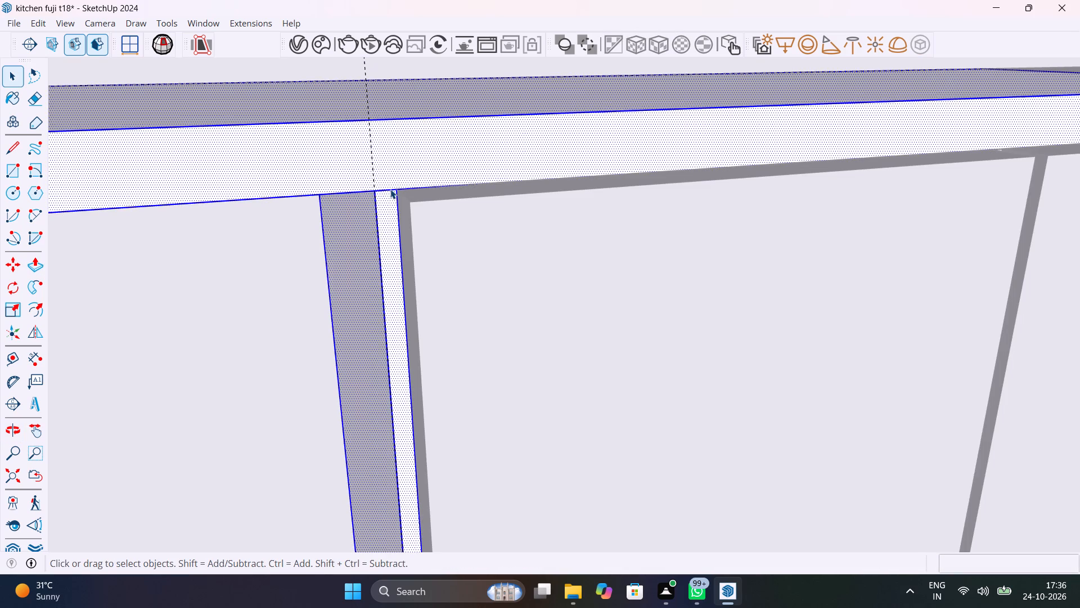
left_click(390, 190)
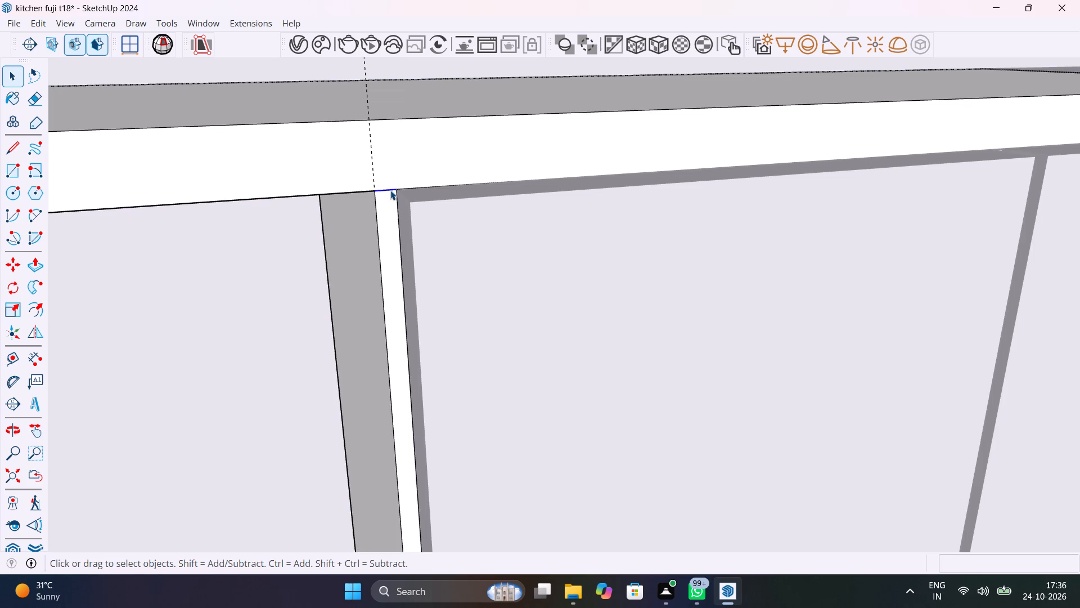
key("Delete")
scroll(390, 190, "down", 20)
scroll(390, 190, "down", 2)
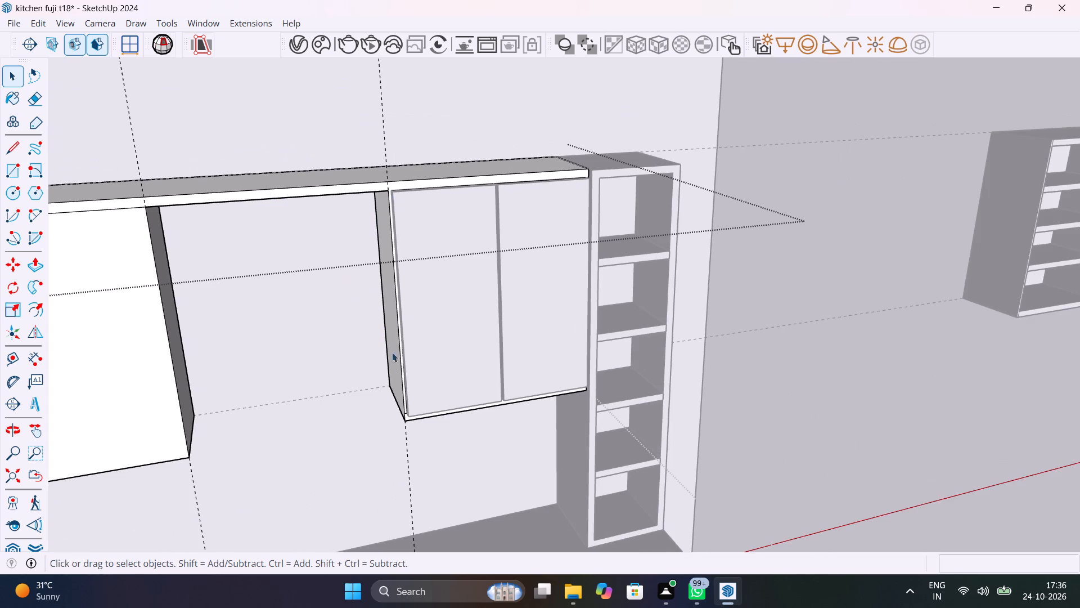
Delete the short edge between the vertical margin strip beside the opening and the bottom margin of the double-door cabinet.
scroll(400, 417, "up", 16)
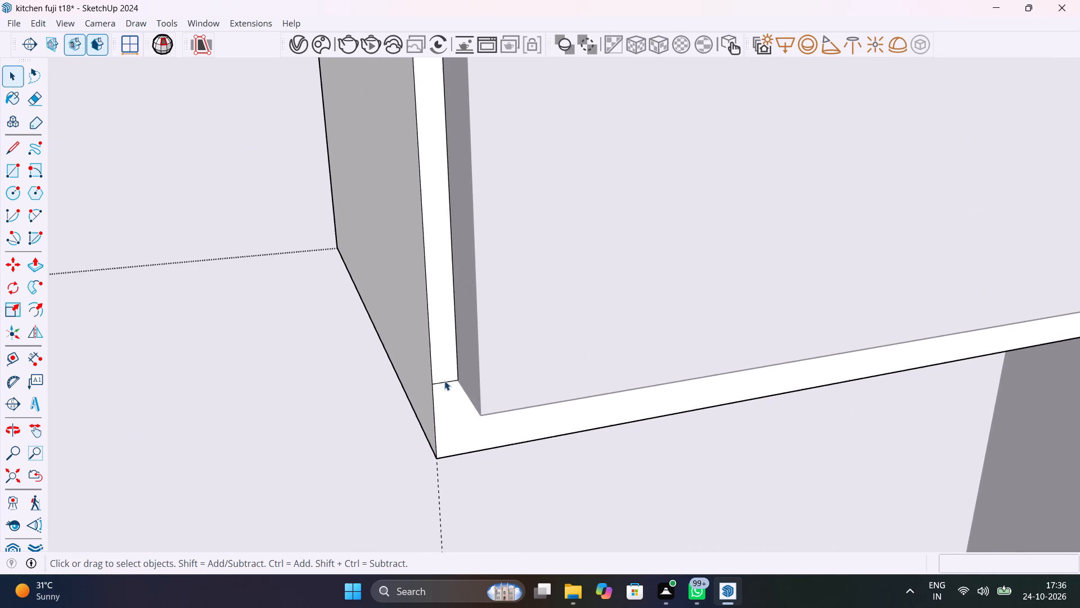
left_click(444, 381)
left_click(444, 383)
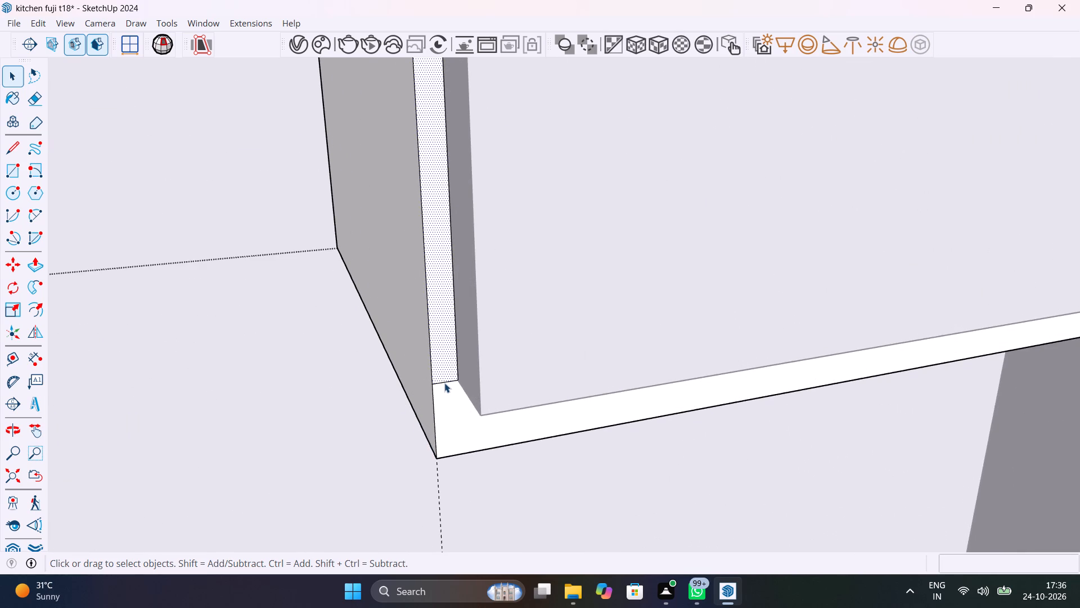
key("Delete")
Delete the short edge where the bottom margin meets the vertical margin strip beside the open shelf unit.
scroll(444, 376, "down", 20)
scroll(444, 376, "down", 2)
scroll(697, 346, "up", 5)
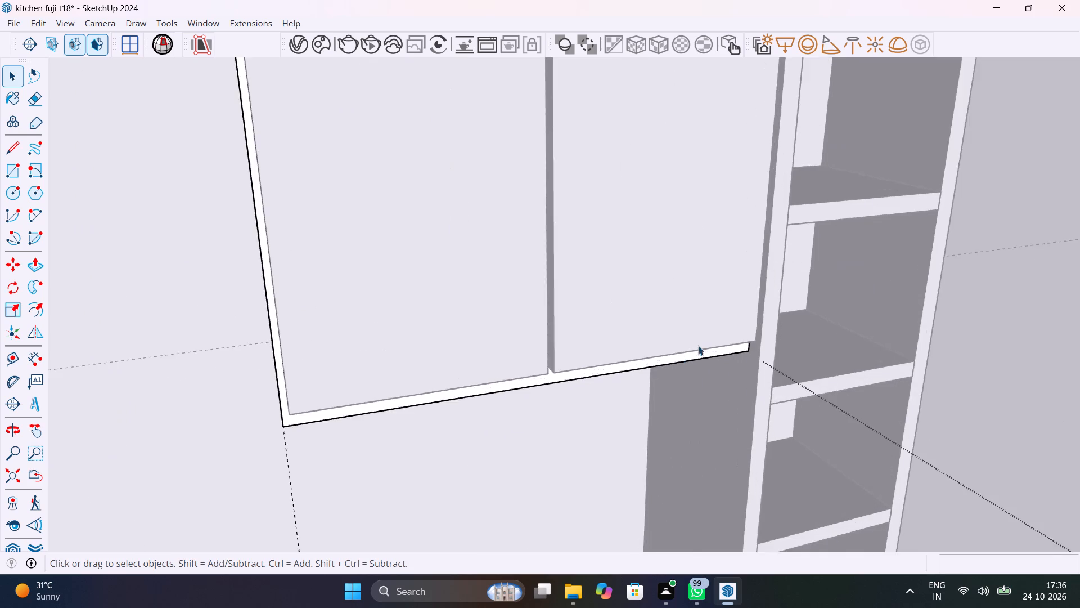
scroll(698, 346, "up", 7)
middle_click_drag(731, 349, 556, 318)
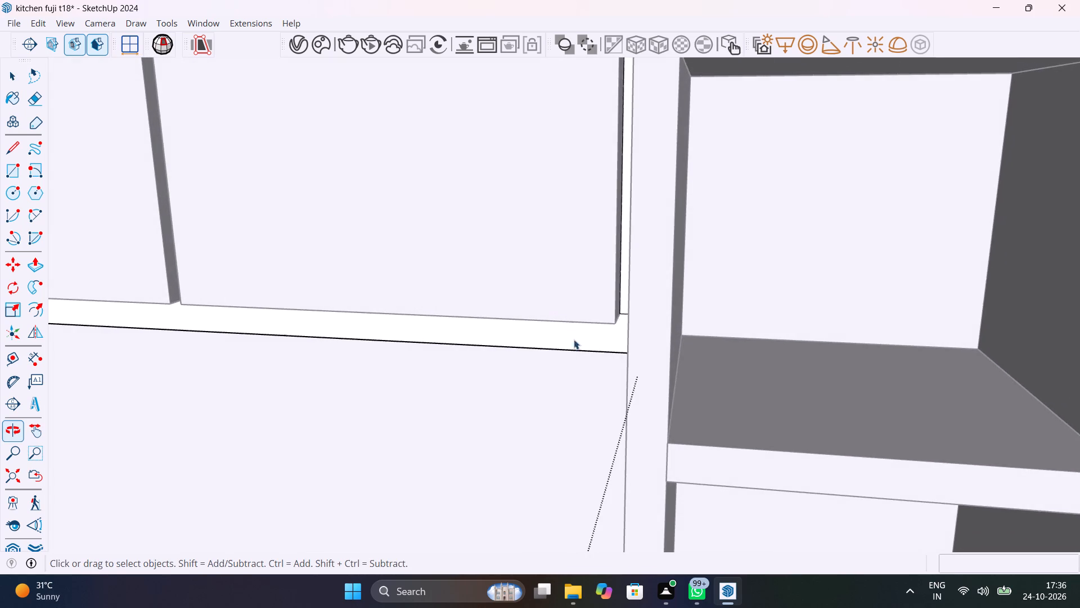
scroll(624, 329, "up", 14)
left_click(624, 278)
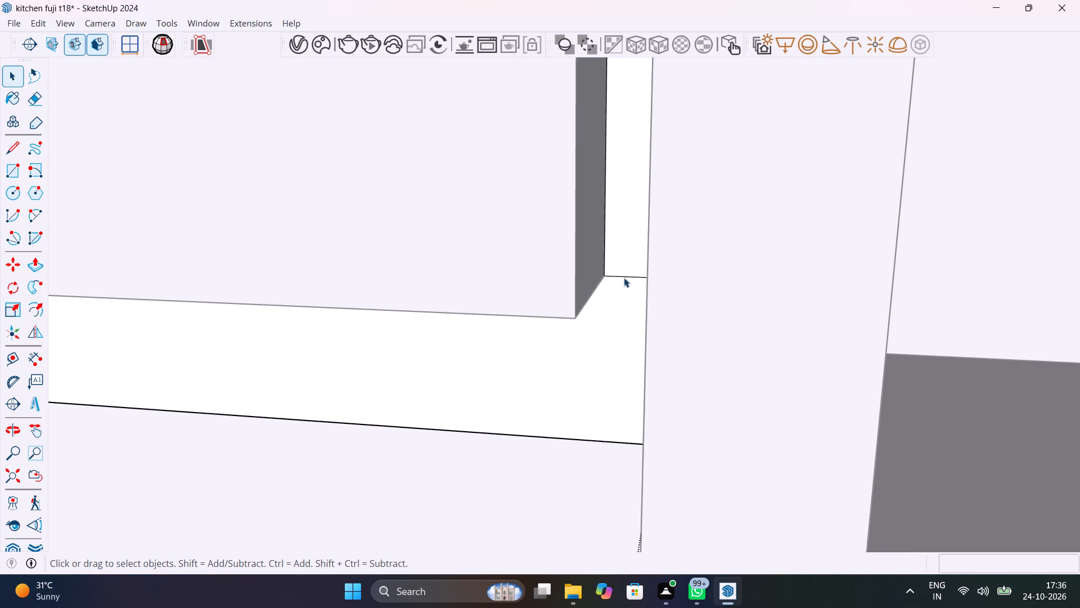
key("Delete")
Delete the short edge where the top margin meets the vertical margin strip beside the open shelf unit.
scroll(620, 288, "down", 20)
scroll(620, 288, "down", 16)
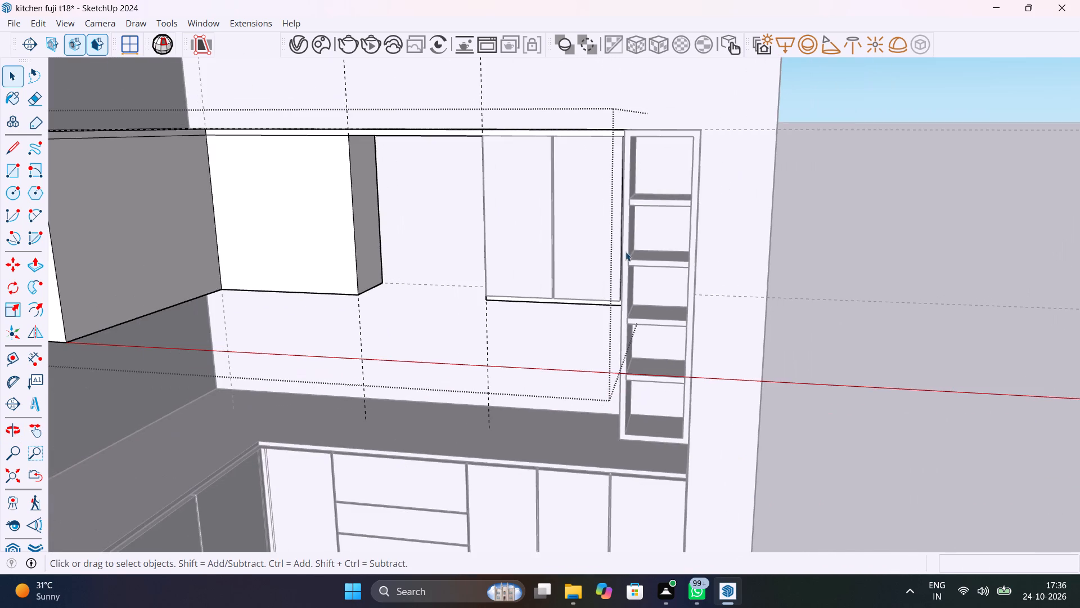
scroll(621, 139, "up", 20)
scroll(621, 139, "up", 11)
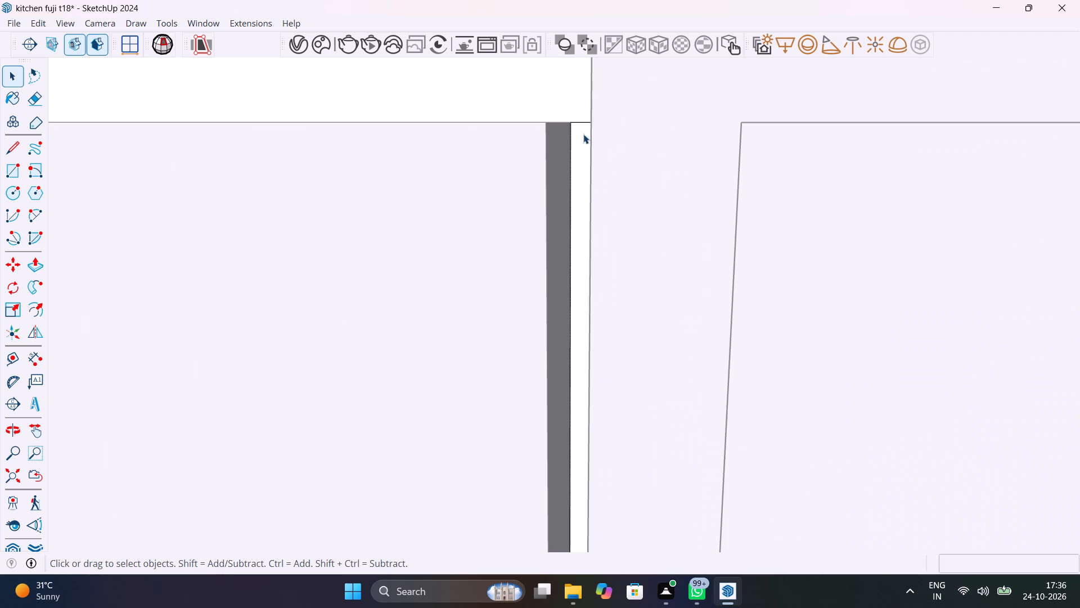
middle_click_drag(583, 133, 623, 146)
scroll(623, 146, "up", 1)
scroll(575, 110, "up", 9)
left_click(576, 119)
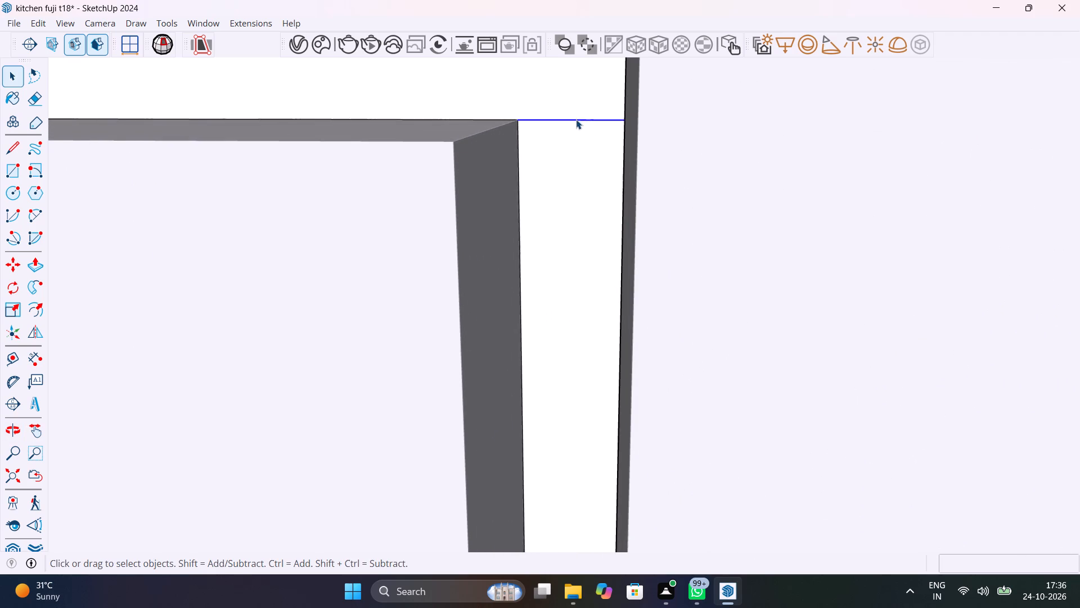
key("Delete")
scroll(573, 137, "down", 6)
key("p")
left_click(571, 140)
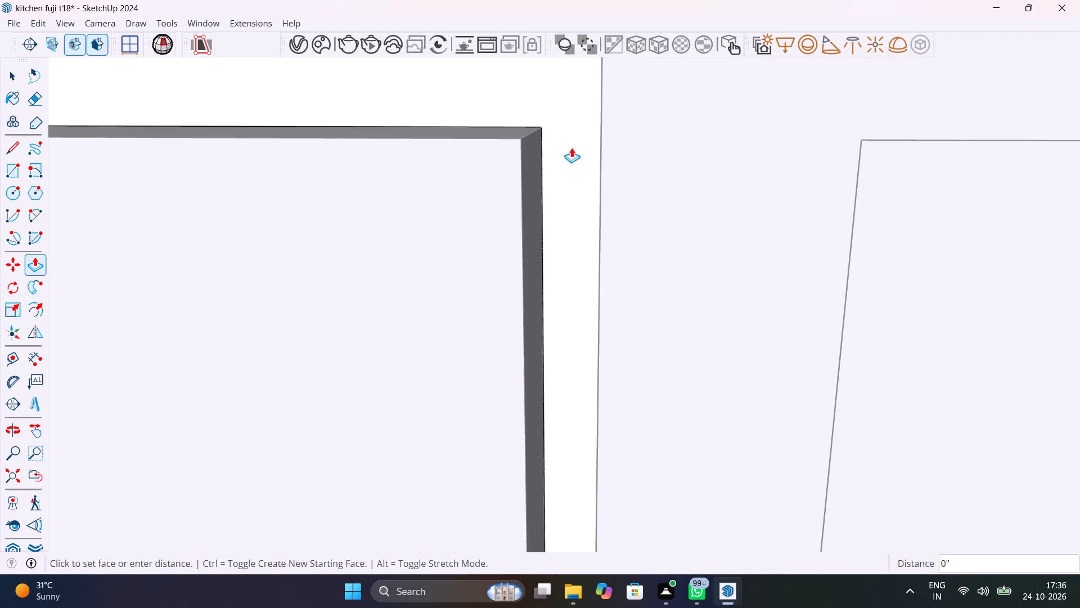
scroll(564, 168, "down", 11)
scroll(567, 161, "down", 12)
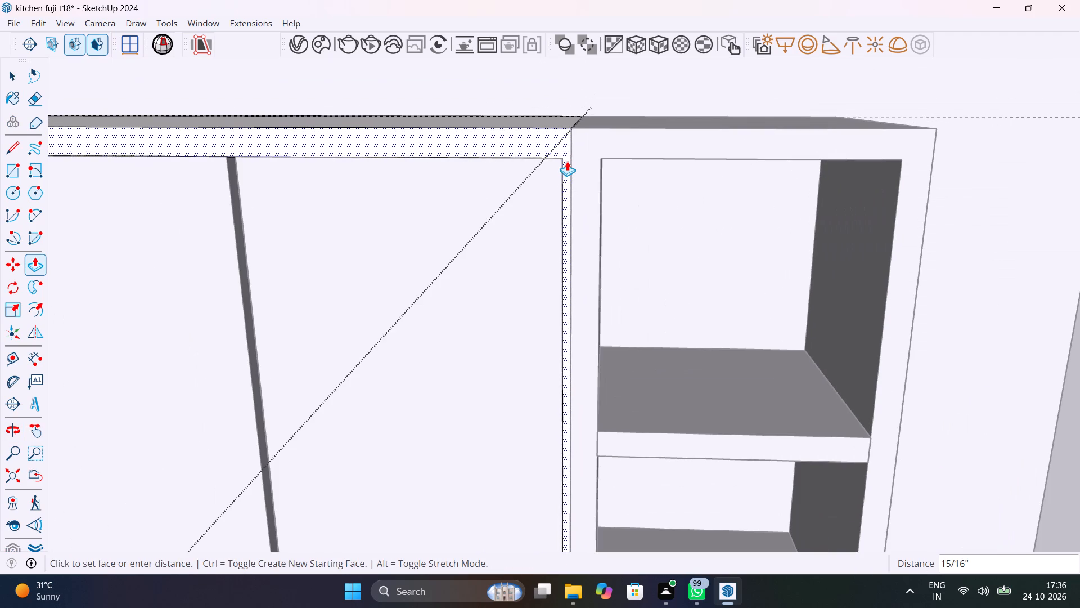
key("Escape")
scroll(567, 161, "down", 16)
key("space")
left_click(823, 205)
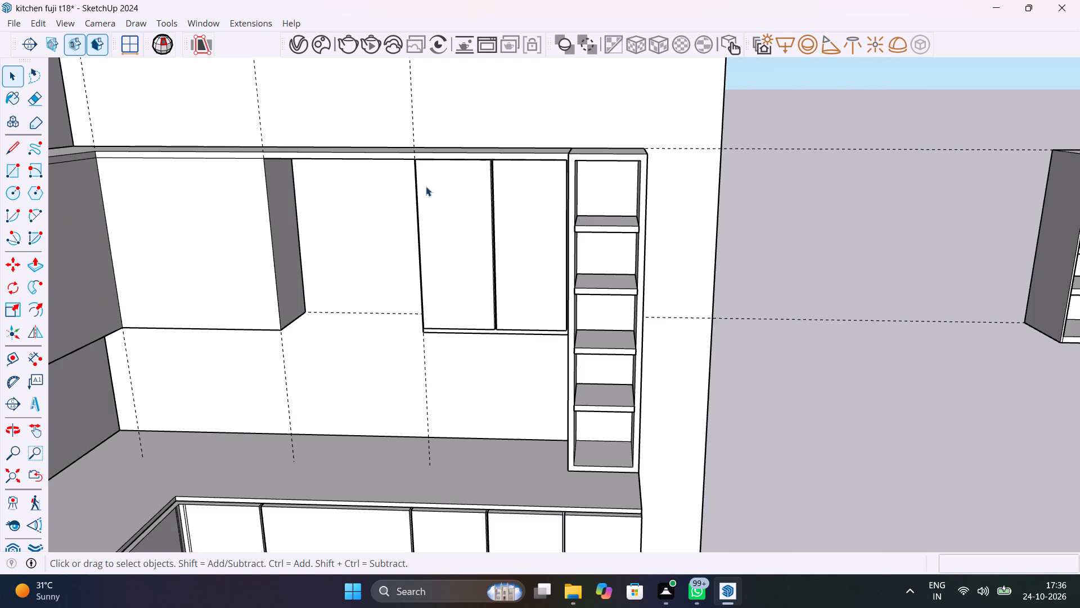
Inside the upper cabinet group, copy the corner cabinet's vertical front edge beside the opening 8mm toward the corner.
middle_click_drag(261, 238, 606, 270, "shift")
scroll(614, 250, "up", 3)
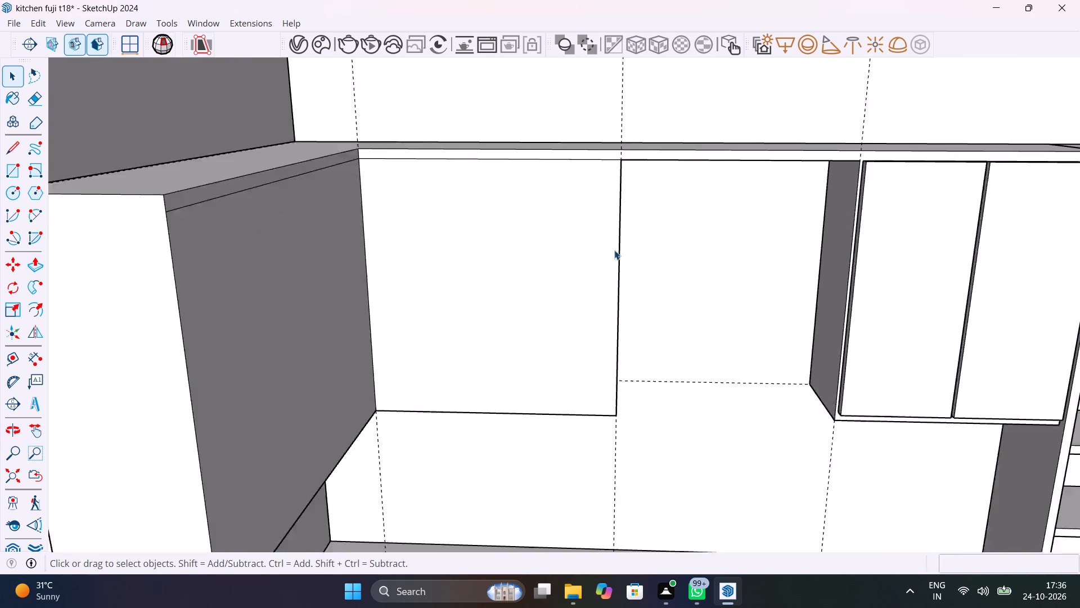
scroll(614, 250, "up", 3)
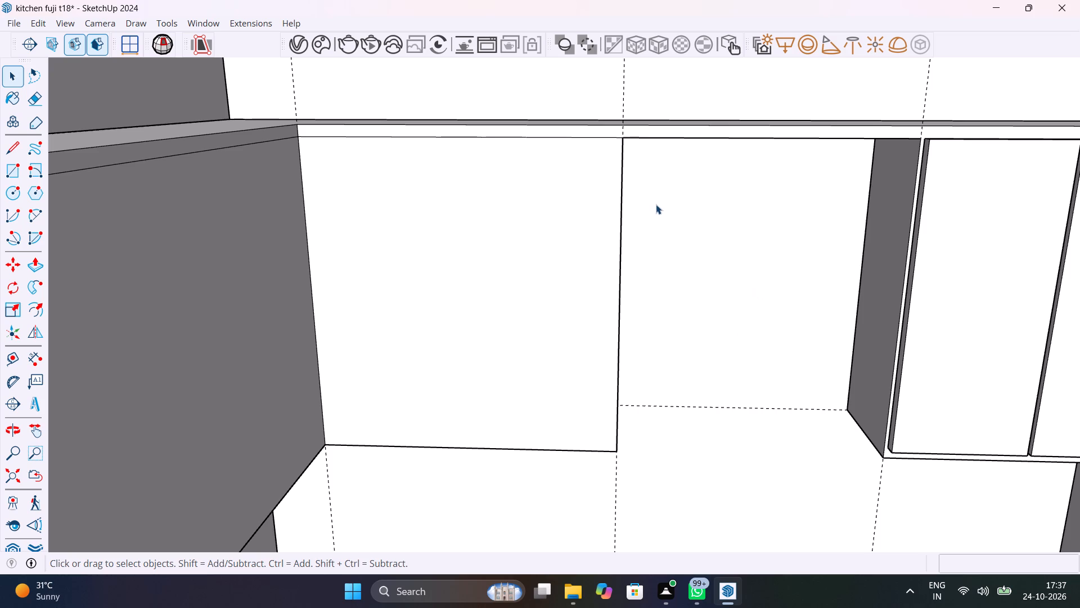
scroll(656, 204, "up", 5)
scroll(657, 204, "down", 6)
middle_click_drag(654, 195, 670, 266)
double_click(618, 285)
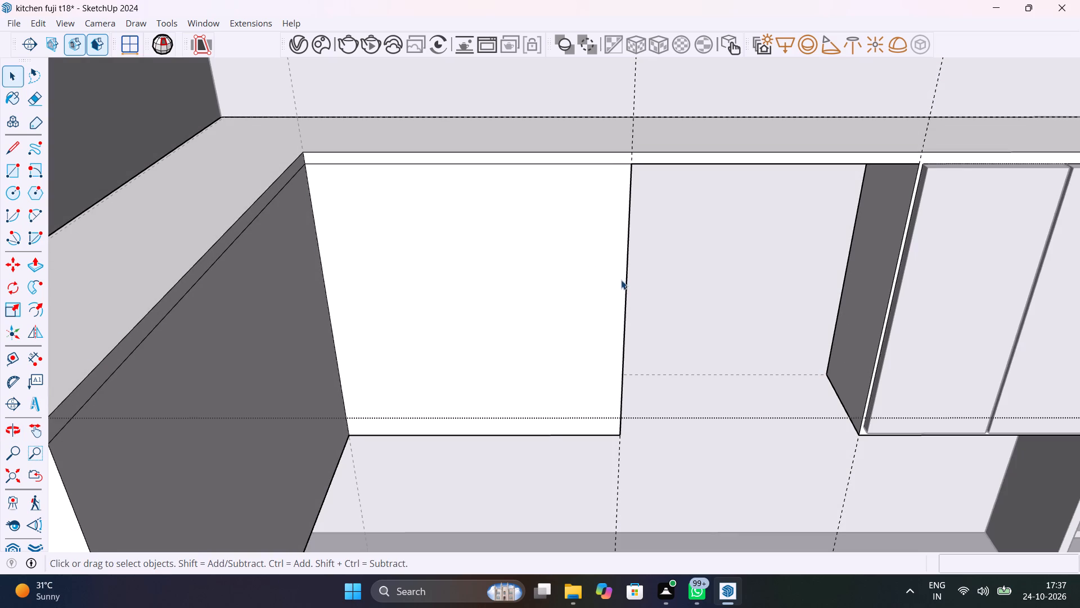
left_click(626, 282)
key("m")
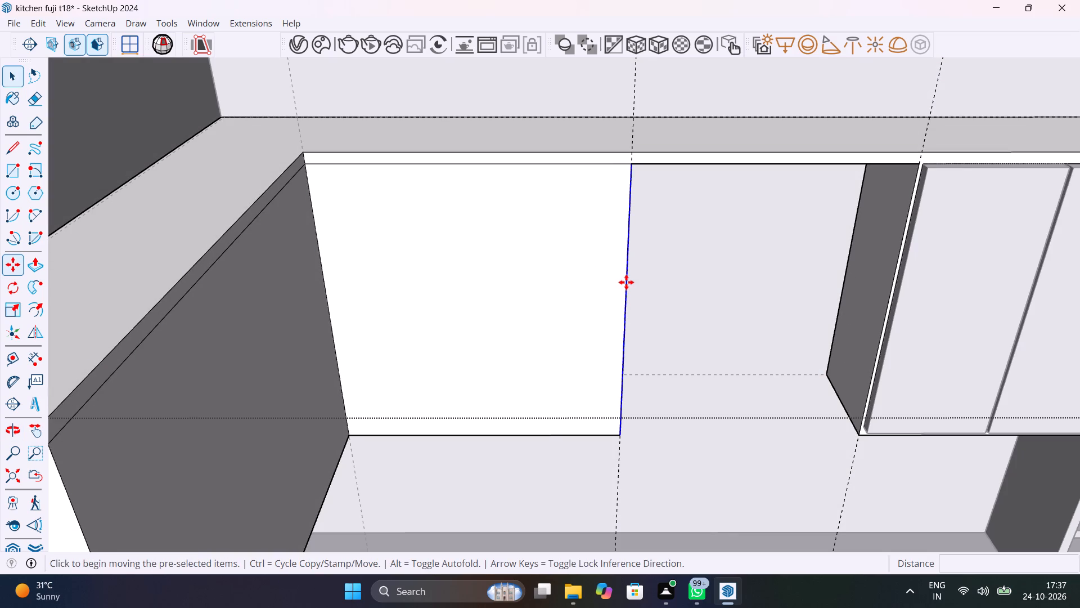
left_click(628, 167)
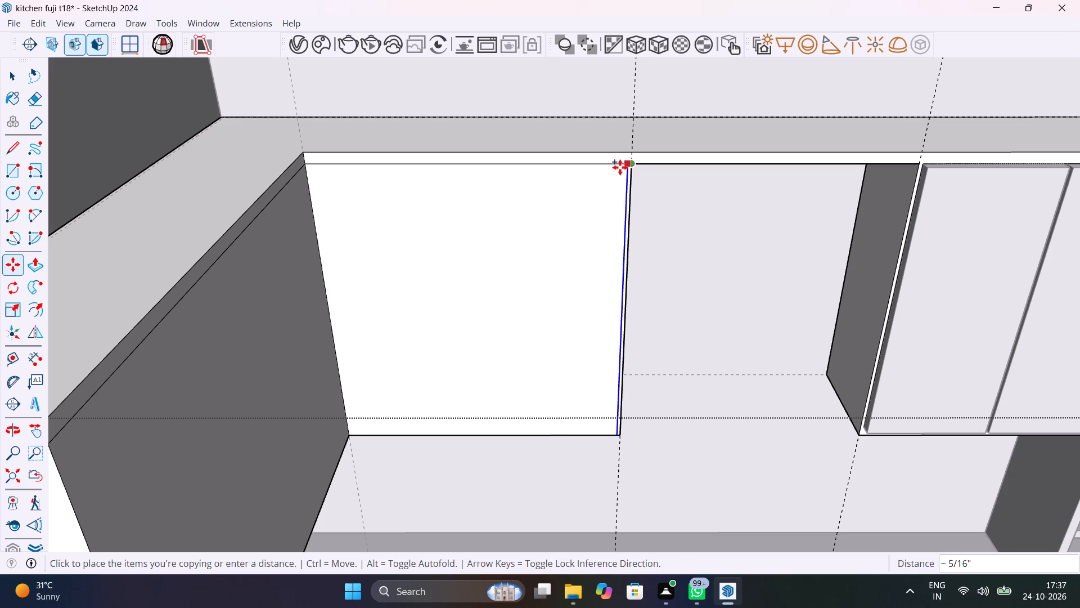
type("8mm")
key("Return")
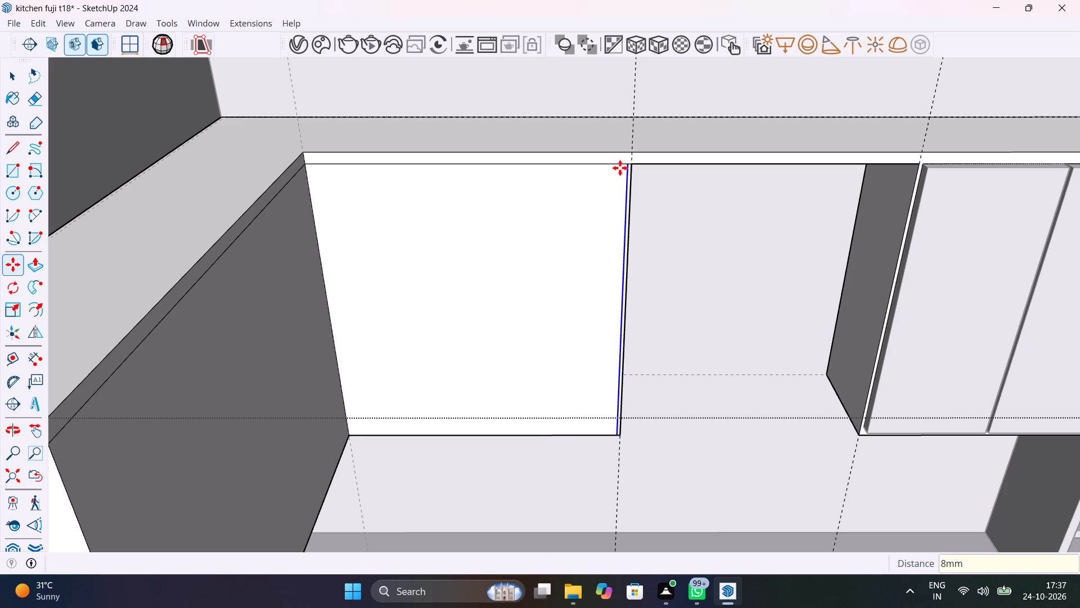
key("space")
Copy the 8mm margin line toward the corner at 2', and correct the copy distance to 1'.
scroll(620, 168, "up", 4)
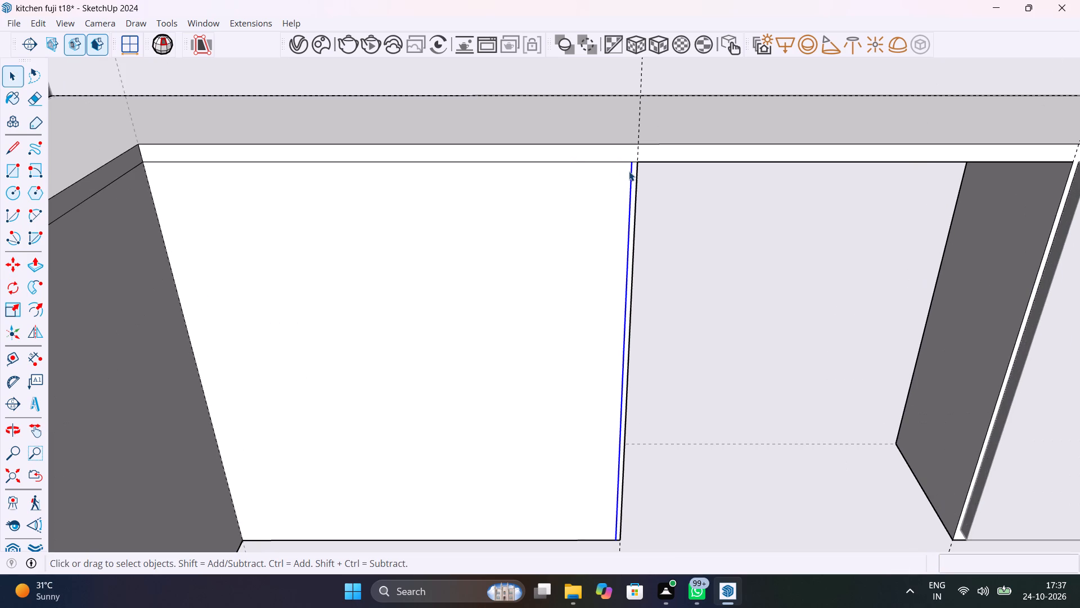
key("m")
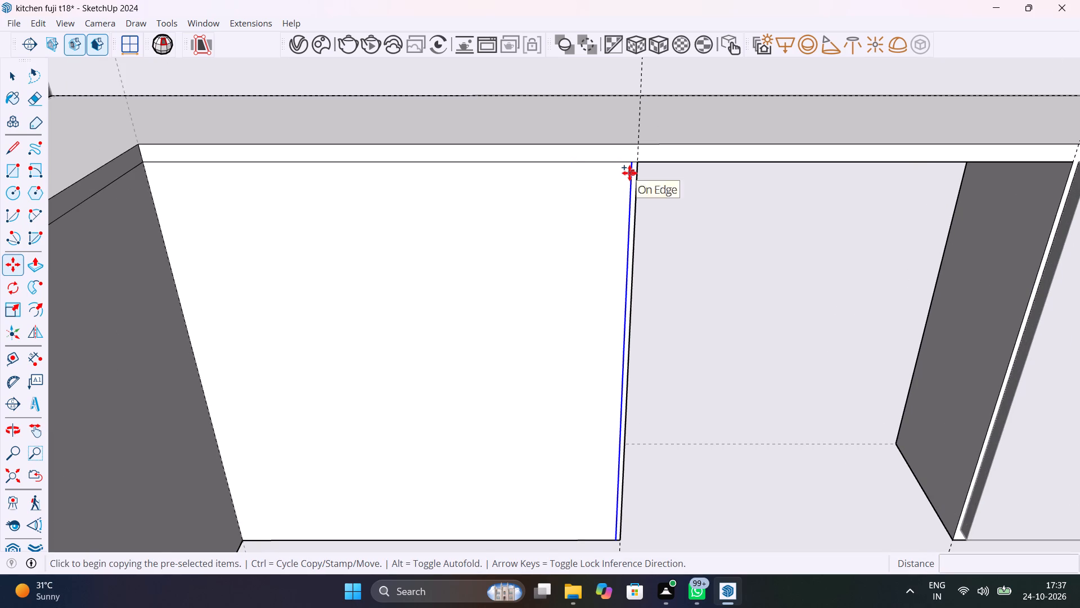
left_click(631, 163)
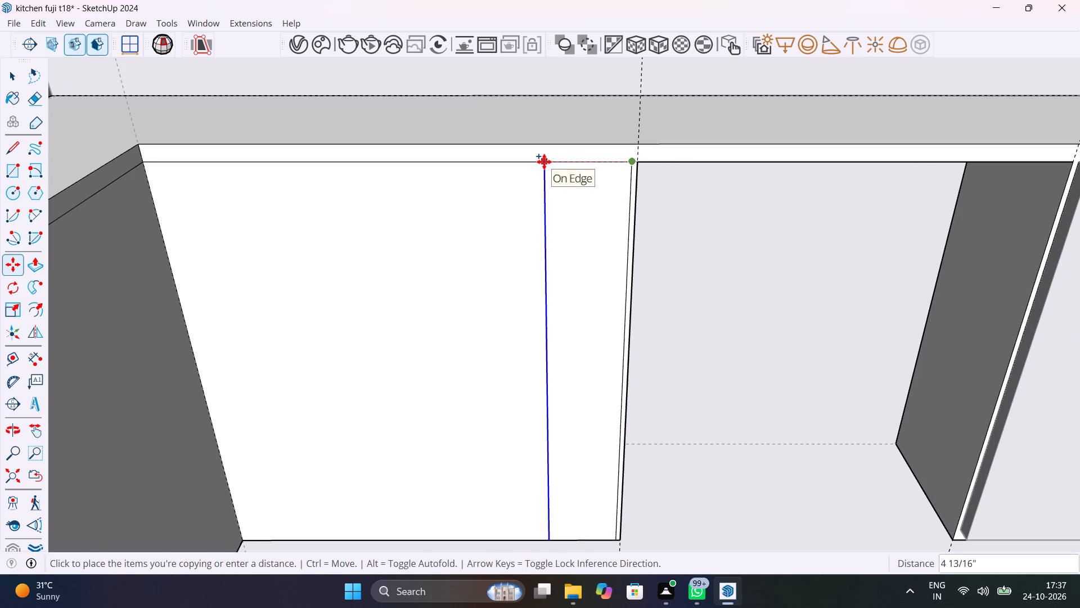
key("2")
key("apostrophe")
key("Return")
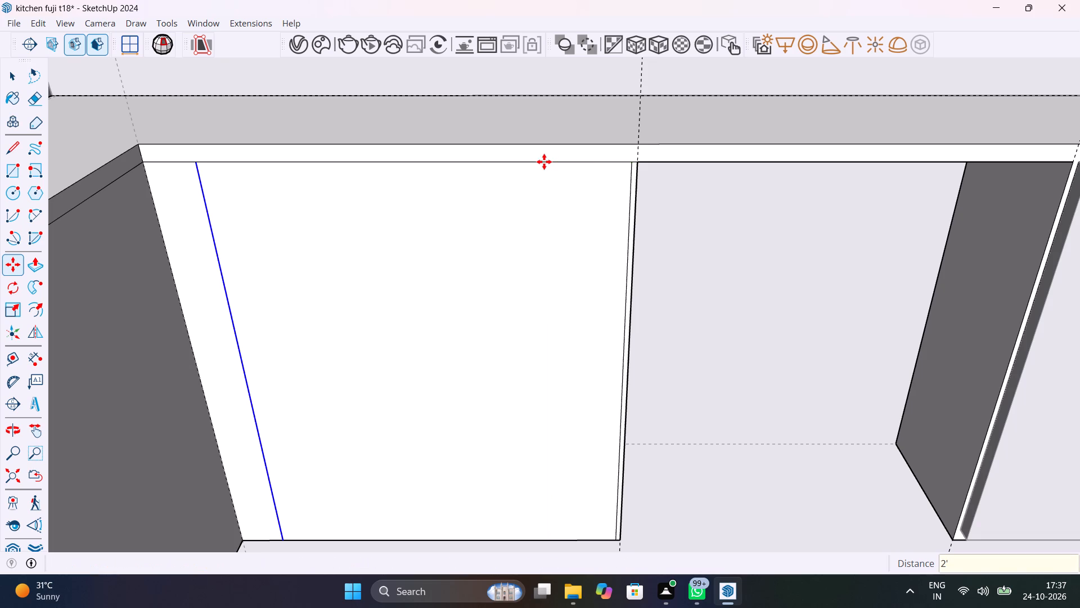
type("1'")
key("Return")
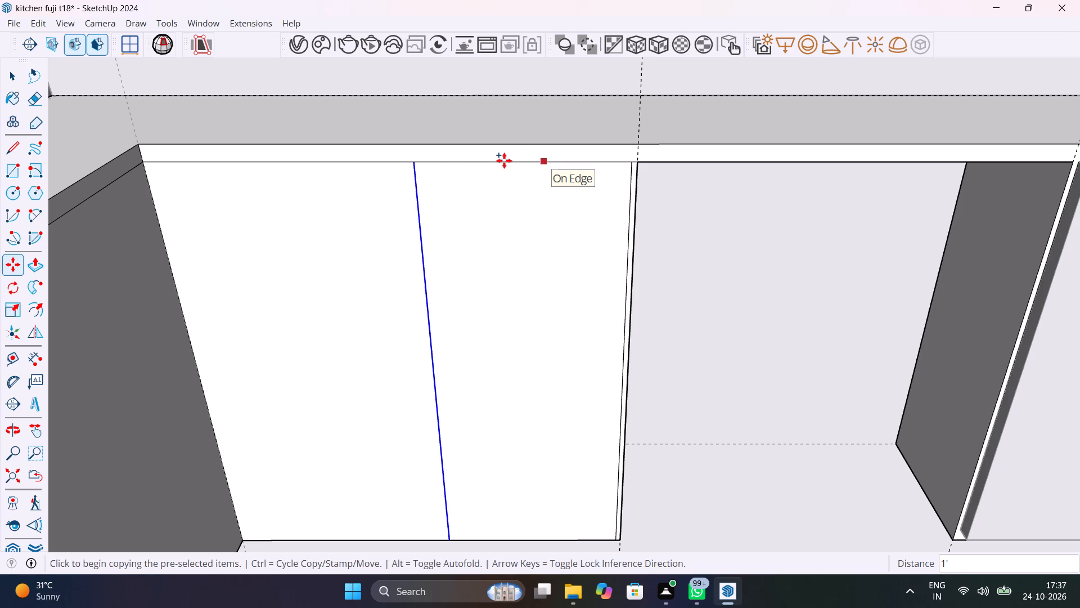
Copy the line at 1' a further 8mm toward the corner to mark the gap beside the door.
left_click(416, 162)
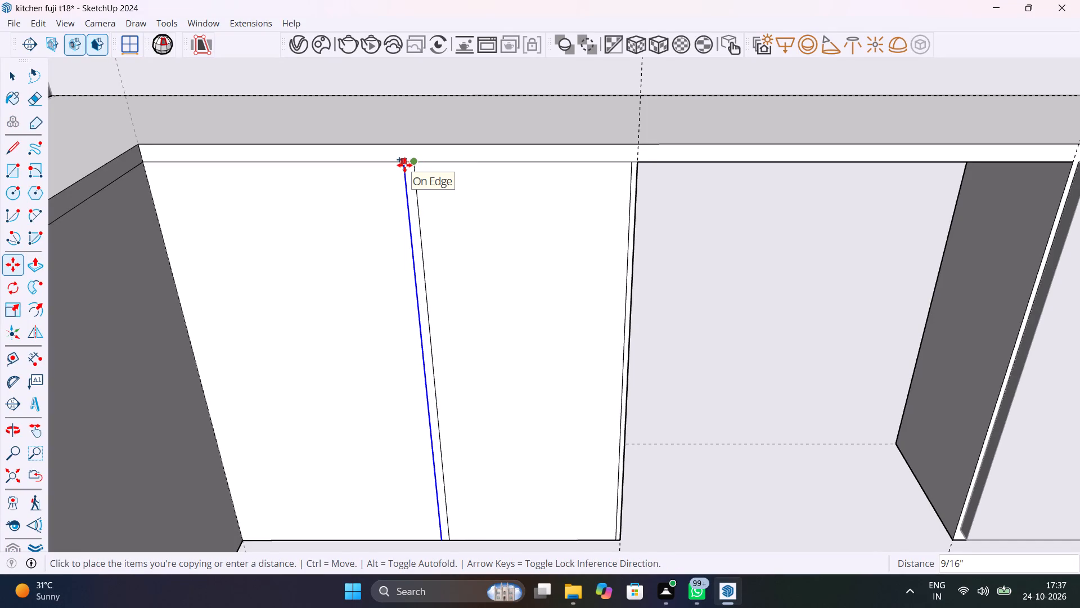
type("8mm")
key("Return")
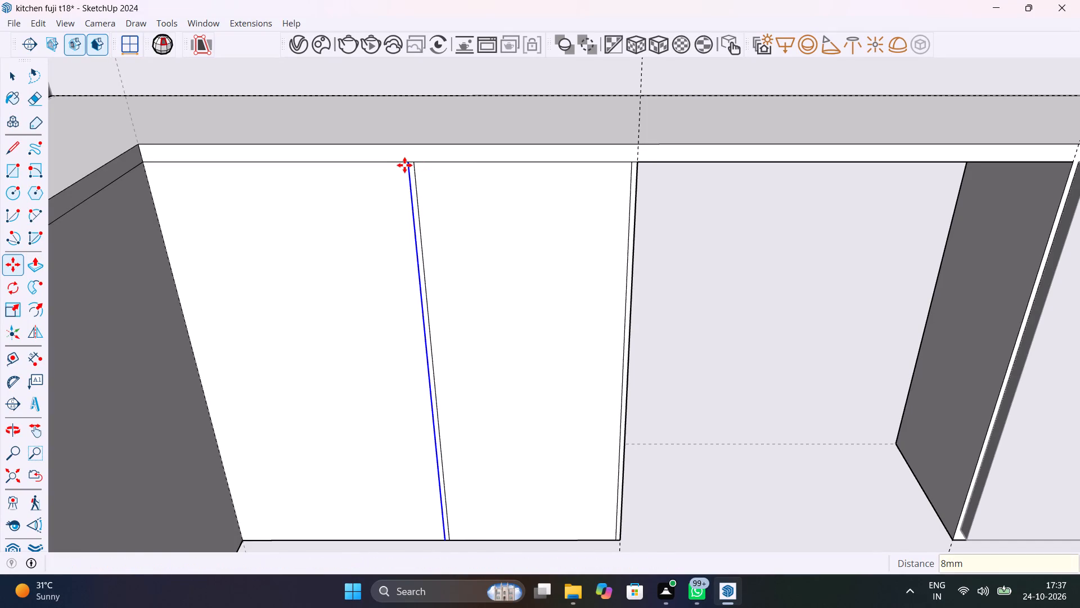
key("space")
Copy the bottom edge between the two margin lines 1" upward on the corner cabinet's front.
scroll(404, 165, "down", 7)
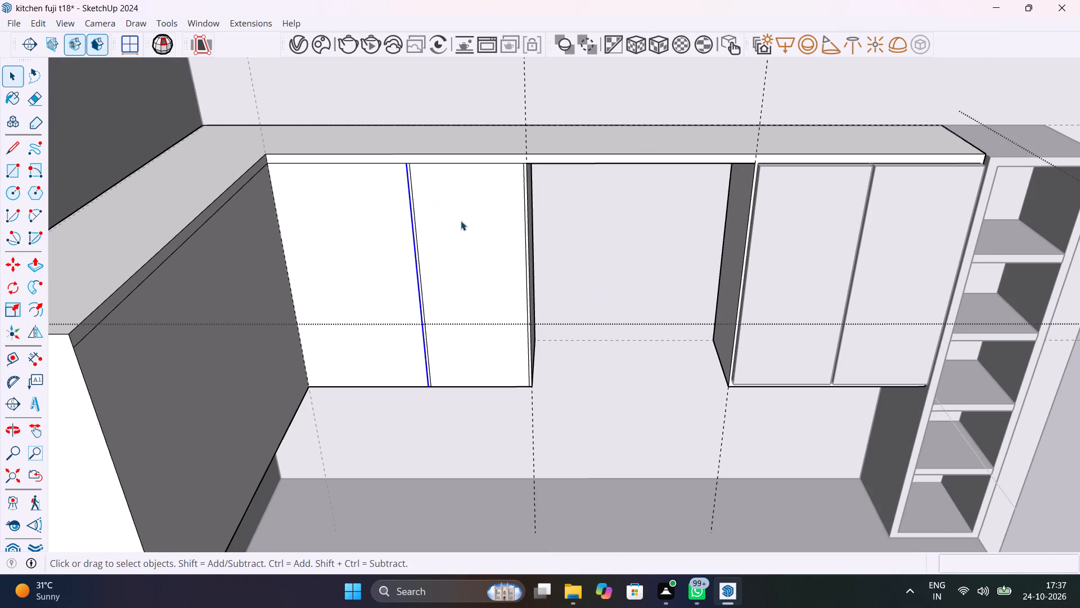
middle_click_drag(463, 225, 486, 172)
scroll(488, 392, "up", 5)
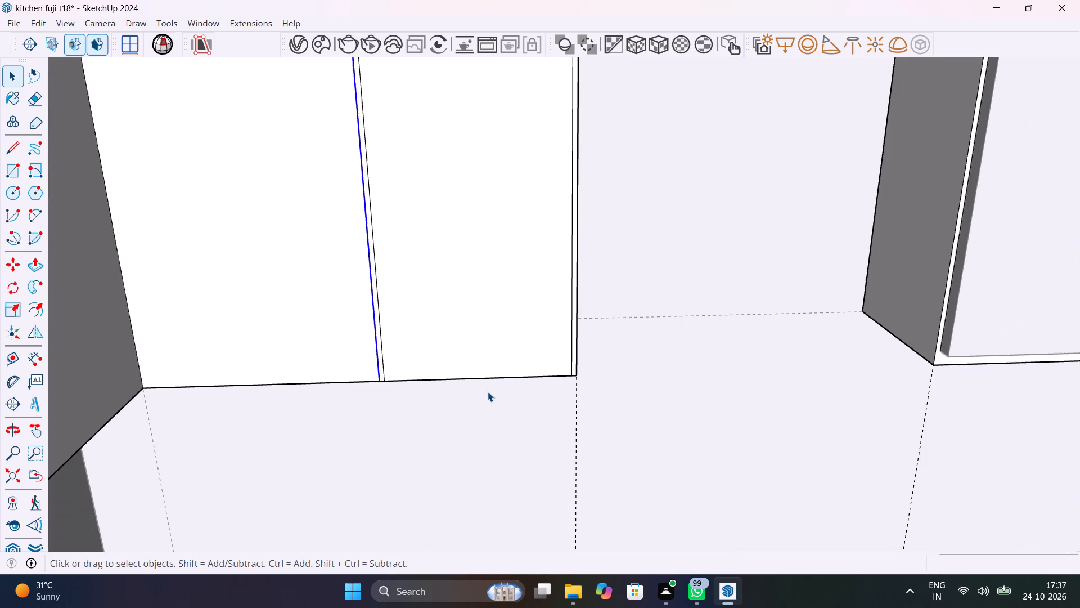
left_click(494, 379)
key("m")
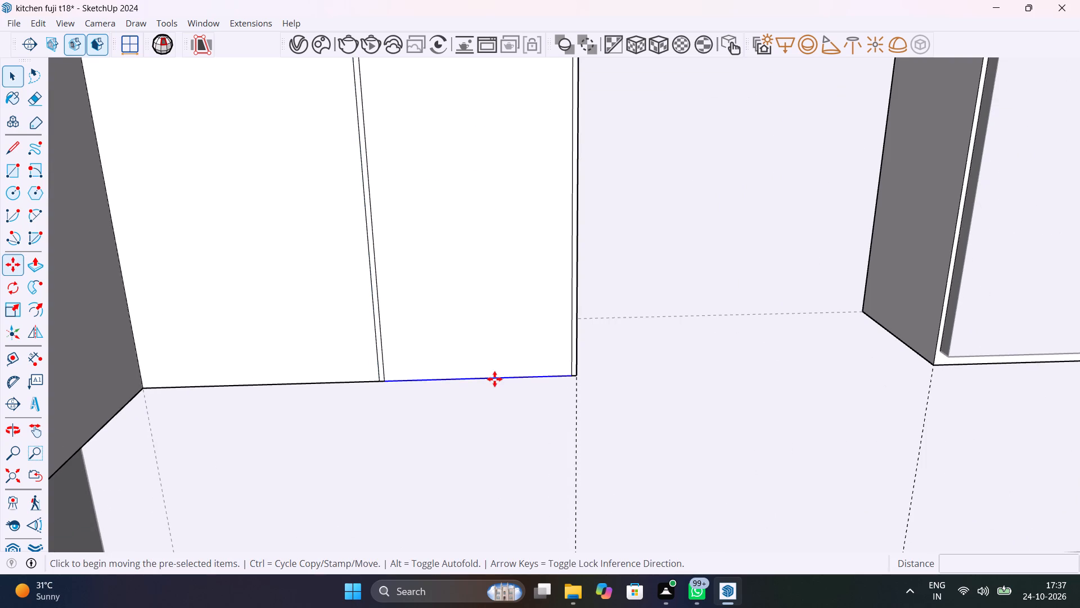
left_click(569, 377)
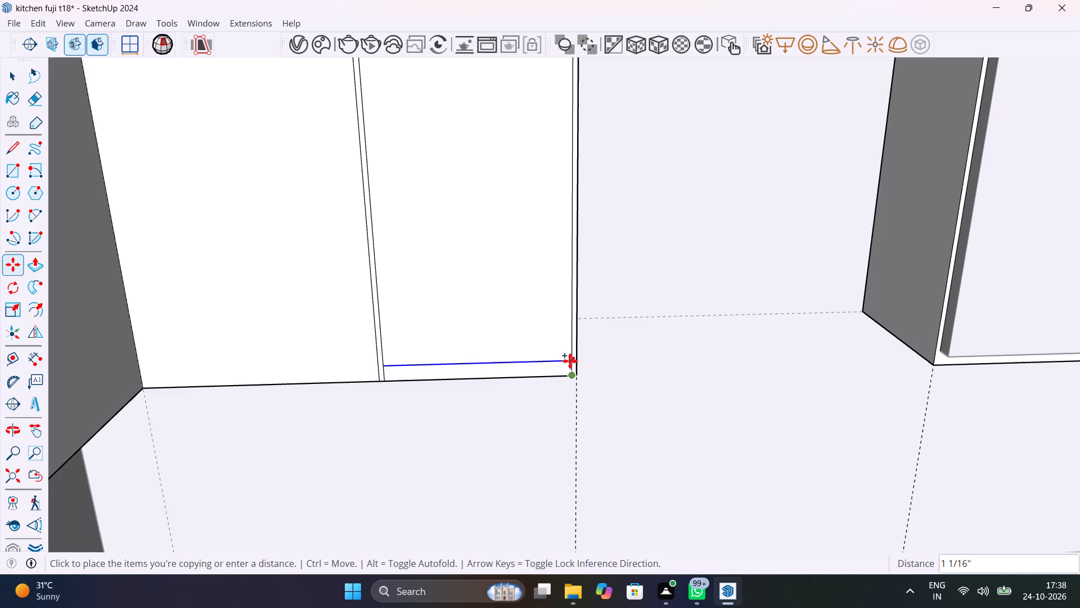
type("1\"")
key("Return")
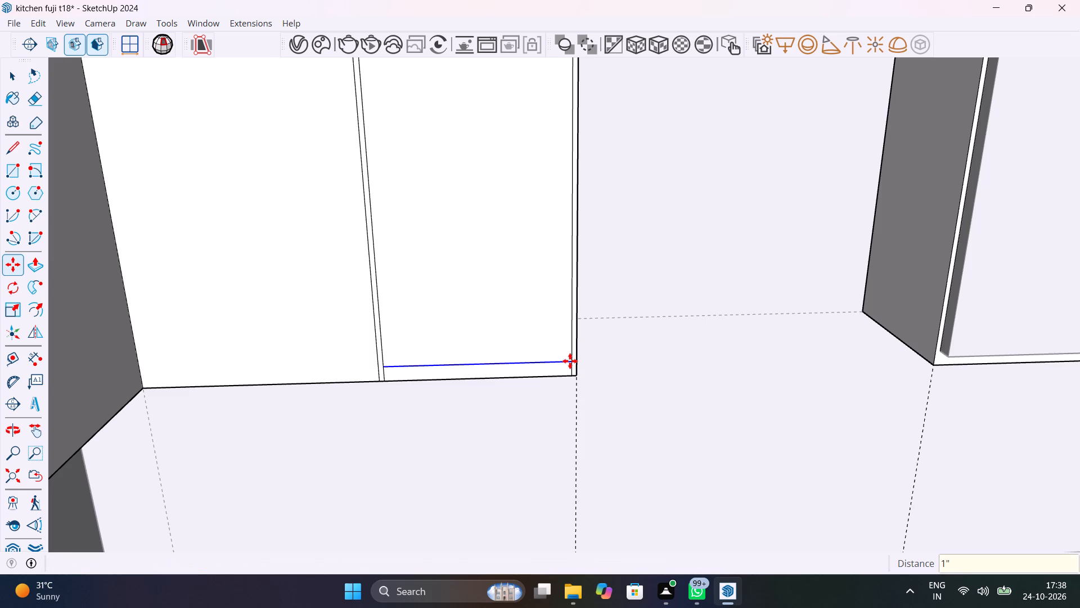
key("space")
Draw a door rectangle about 1' by 2' 3 3/16" between the margin lines, from the top margin to the 1" bottom line.
scroll(570, 361, "down", 11)
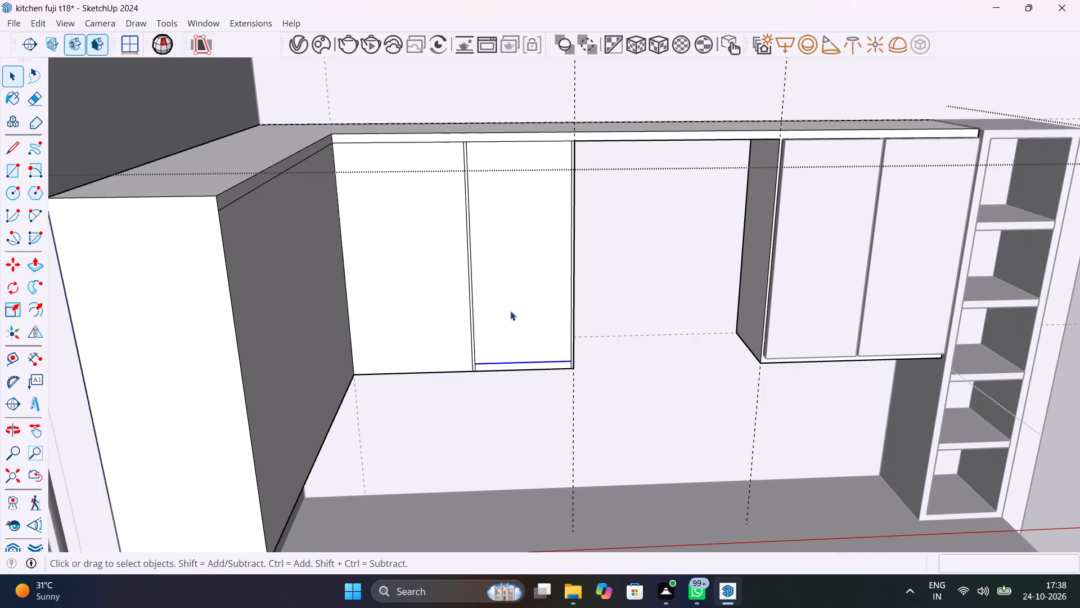
middle_click_drag(548, 181, 564, 219)
scroll(500, 175, "up", 5)
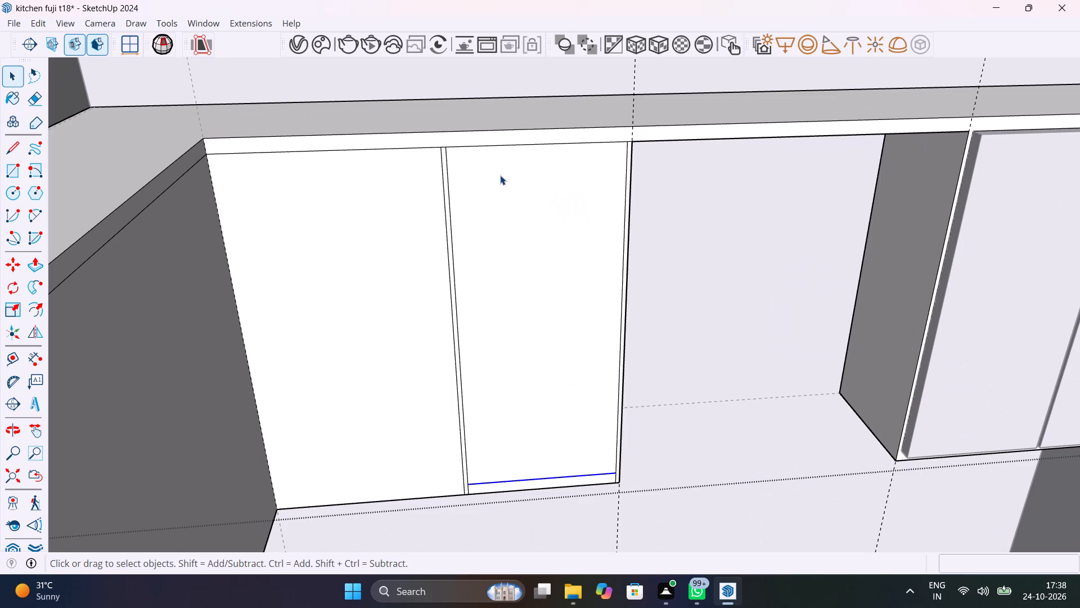
key("r")
left_click(452, 142)
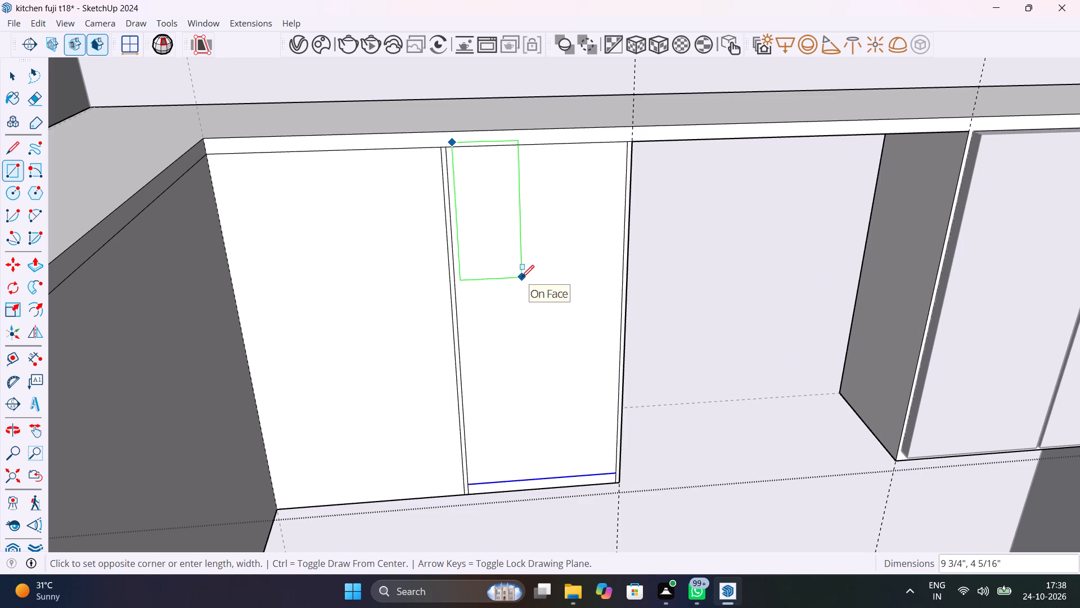
key("Escape")
left_click(449, 148)
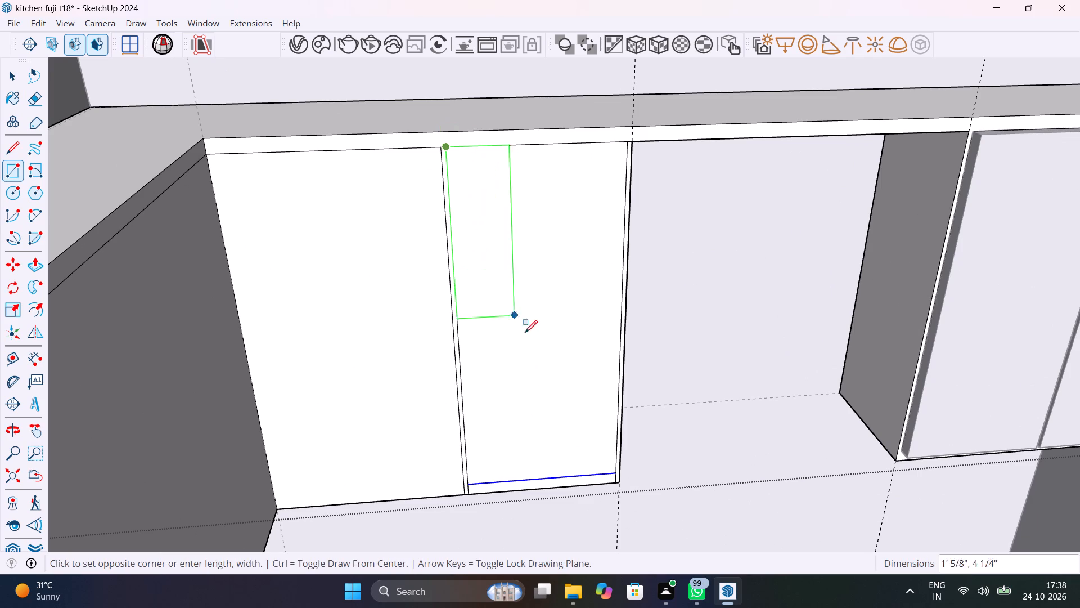
left_click(615, 476)
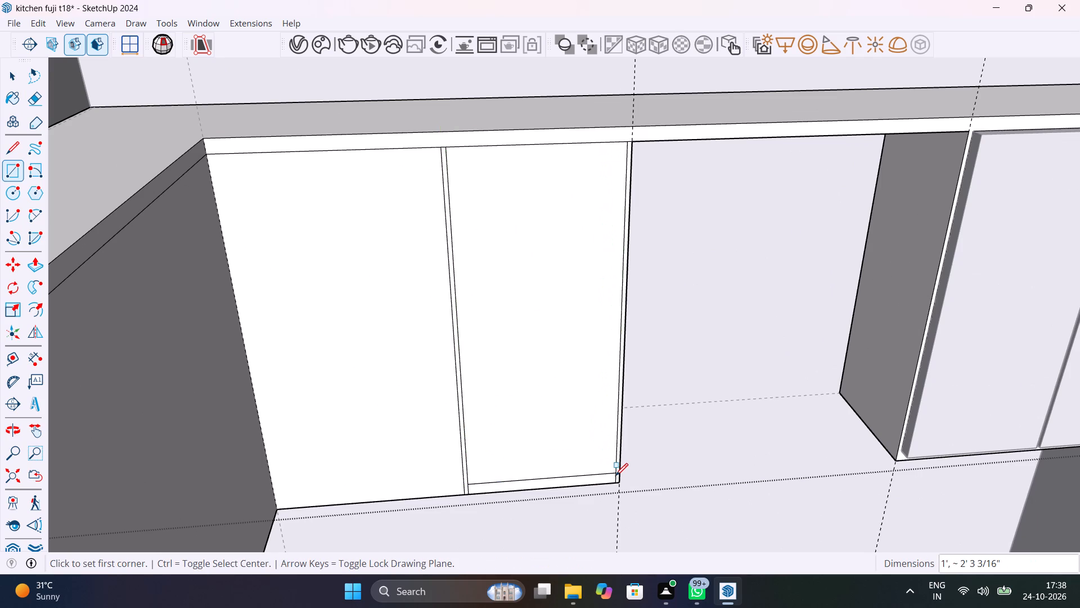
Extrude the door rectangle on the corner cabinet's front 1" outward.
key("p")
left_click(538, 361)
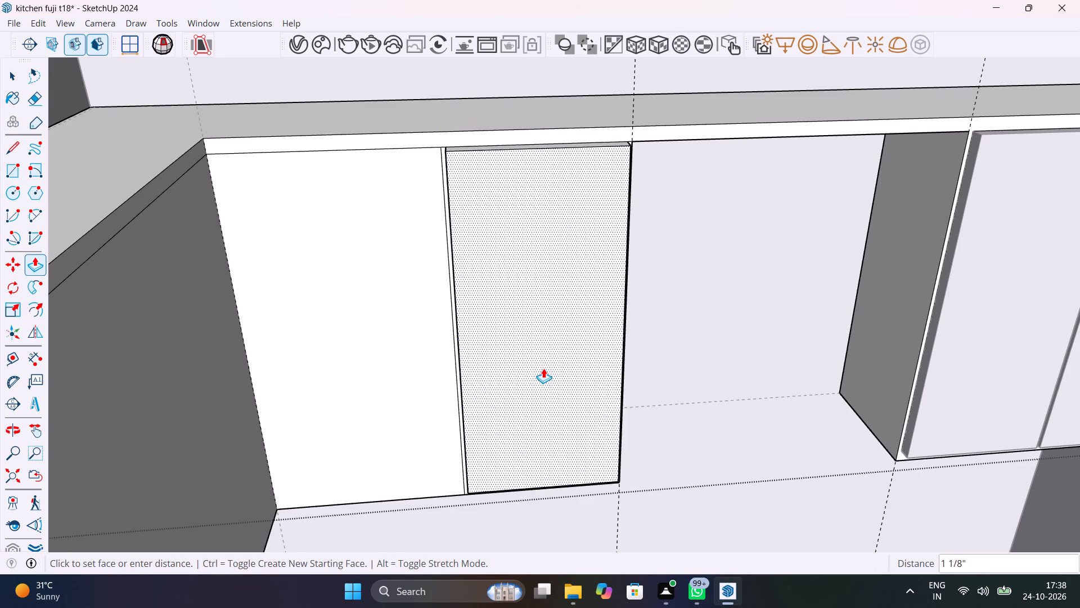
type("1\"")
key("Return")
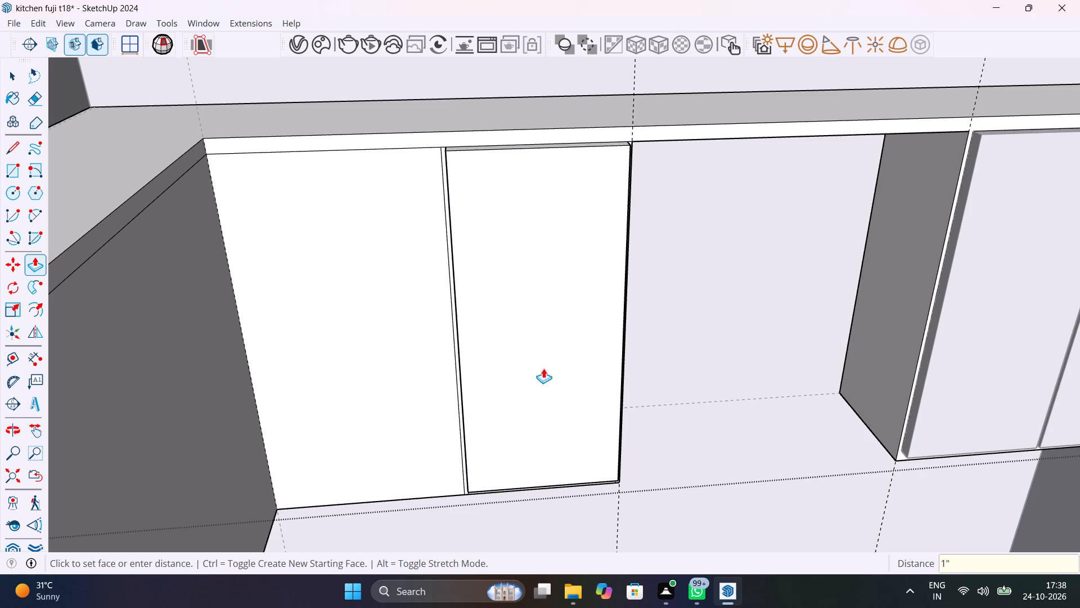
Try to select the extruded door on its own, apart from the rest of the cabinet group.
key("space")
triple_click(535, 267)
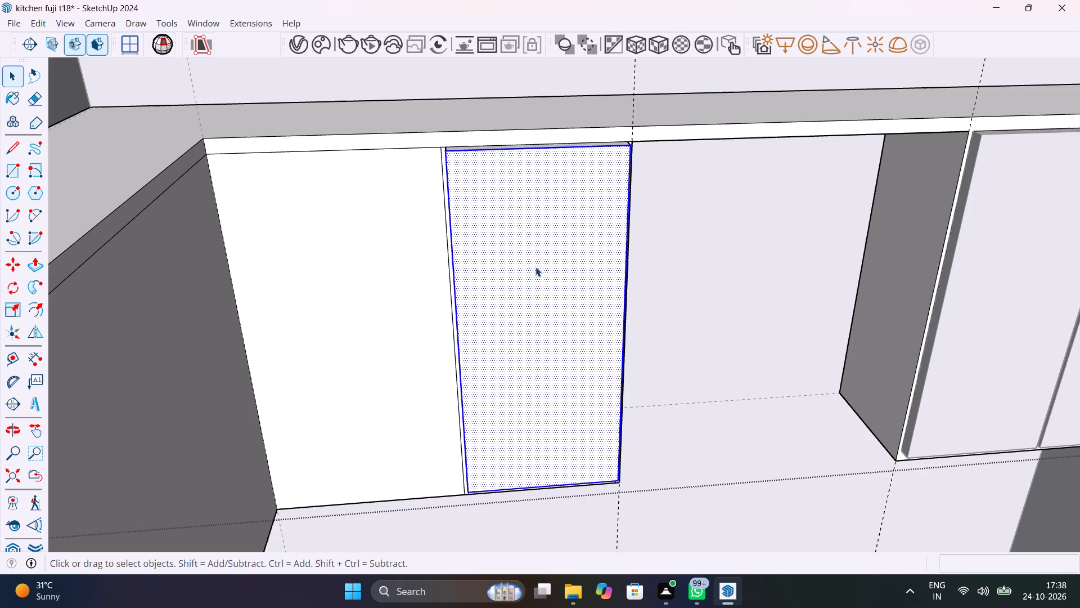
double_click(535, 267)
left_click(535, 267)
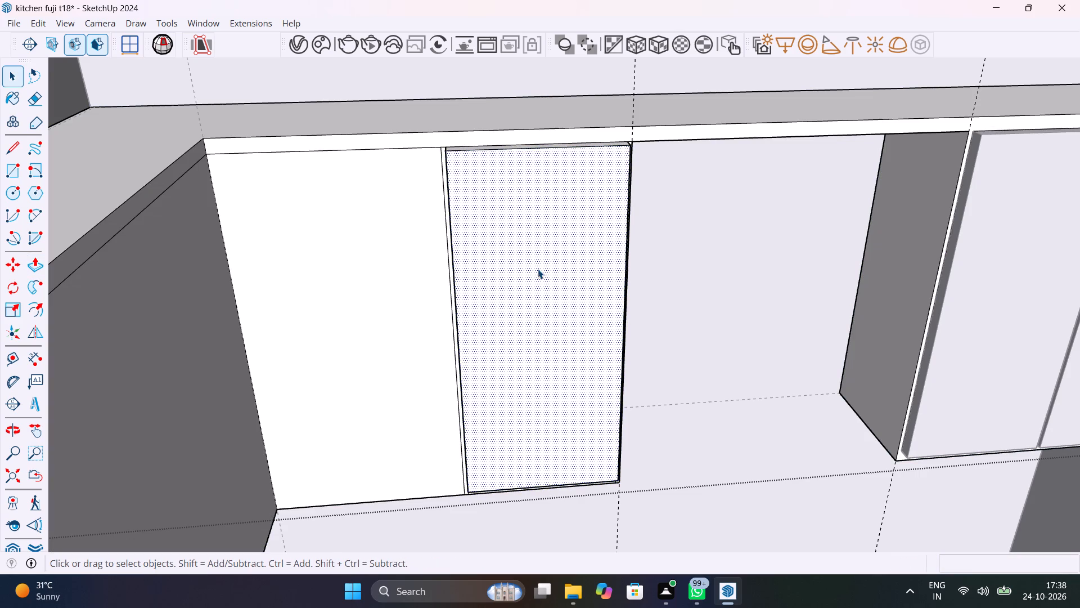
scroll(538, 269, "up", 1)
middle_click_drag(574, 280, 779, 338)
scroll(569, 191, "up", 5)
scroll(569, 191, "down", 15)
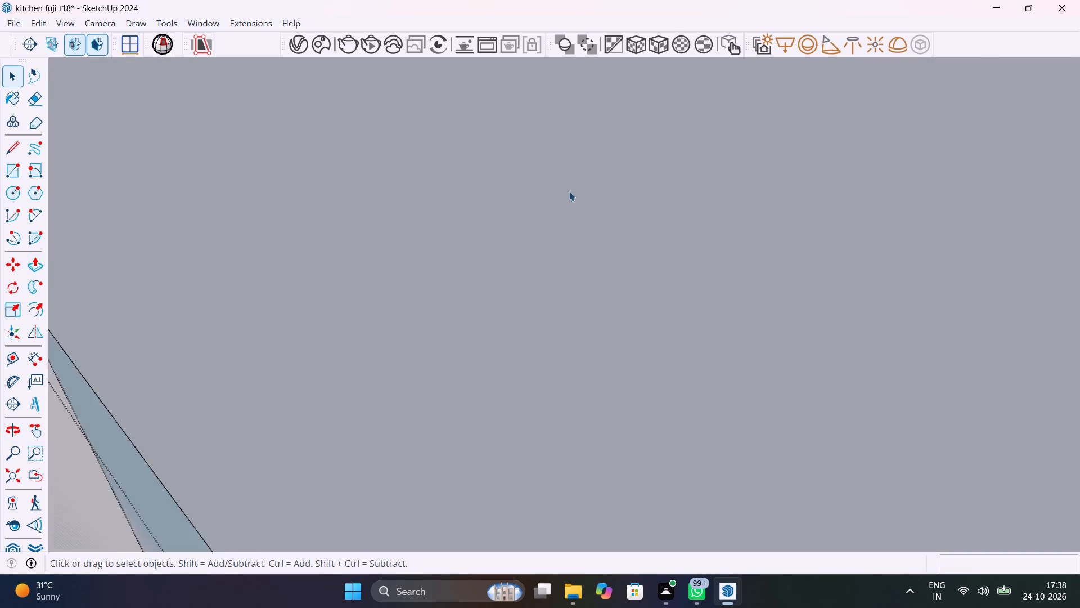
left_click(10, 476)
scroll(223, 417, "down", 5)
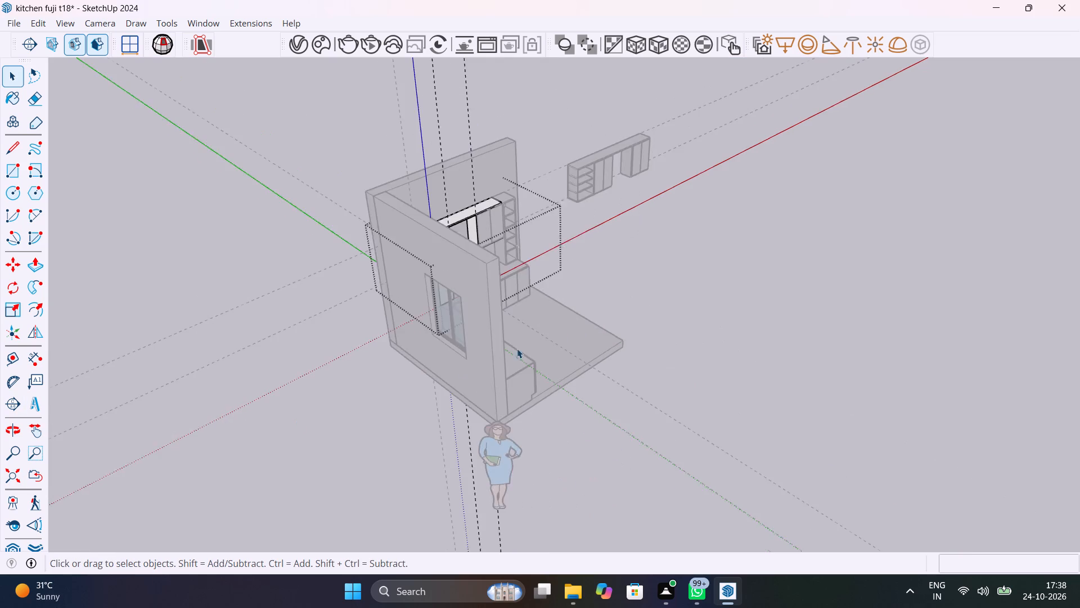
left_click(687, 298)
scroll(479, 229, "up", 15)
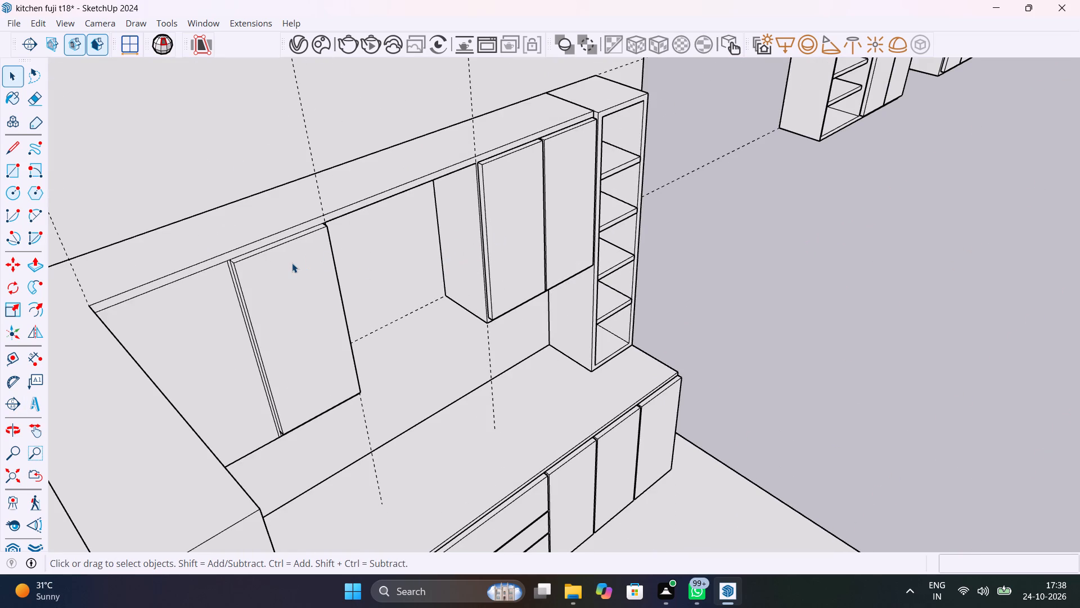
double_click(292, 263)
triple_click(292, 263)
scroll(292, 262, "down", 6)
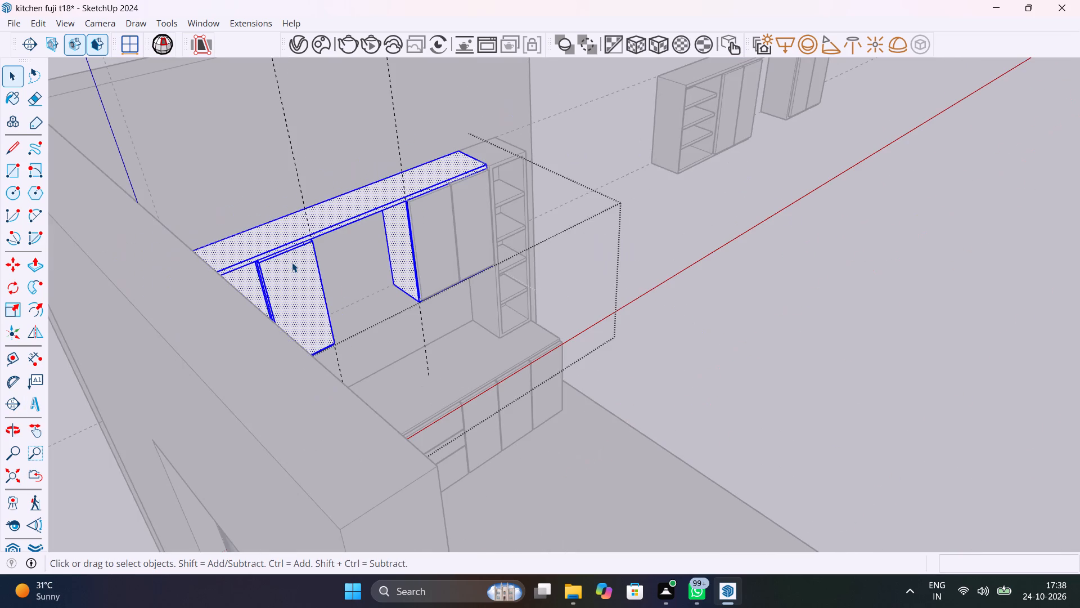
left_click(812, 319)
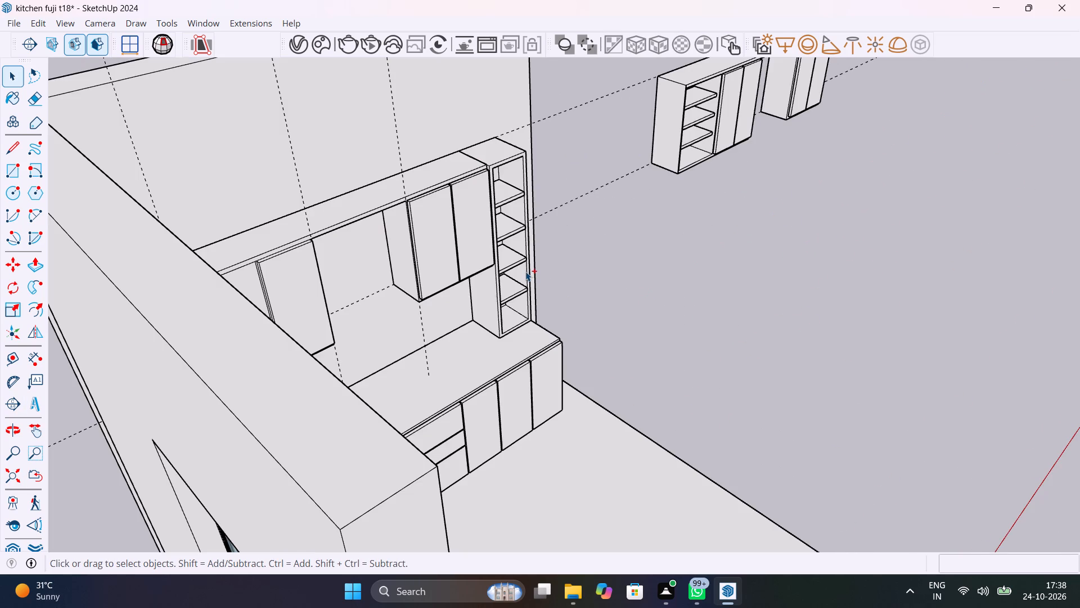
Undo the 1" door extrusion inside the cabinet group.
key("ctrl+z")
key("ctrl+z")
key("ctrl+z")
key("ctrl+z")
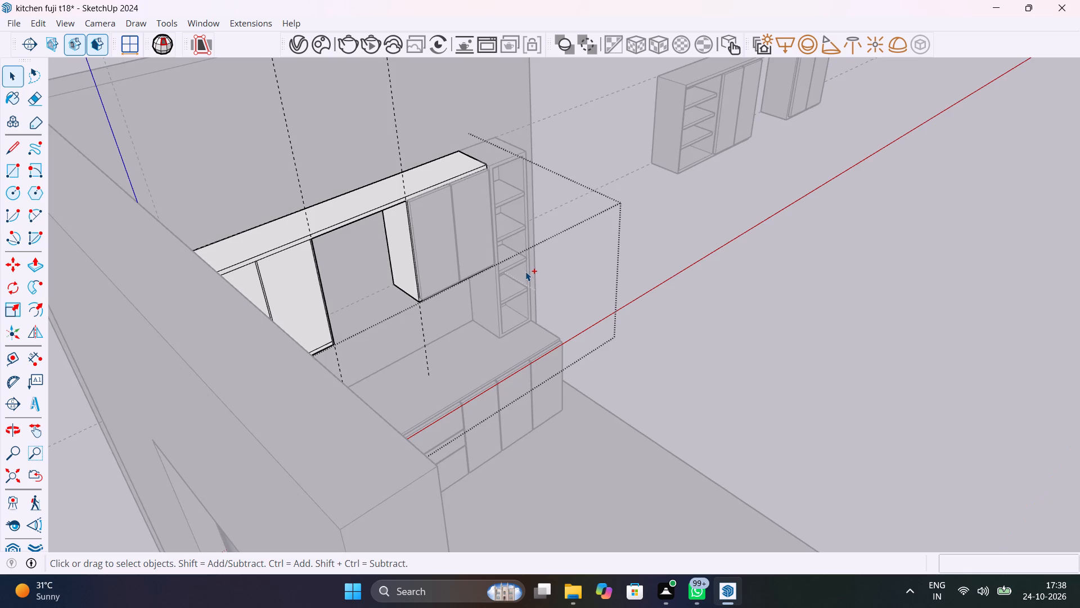
Outside the cabinet group, draw a door rectangle about 1' by 2' 3 3/16" between the corner cabinet's margin lines.
left_click(714, 293)
middle_click_drag(330, 236, 200, 198)
scroll(296, 179, "up", 5)
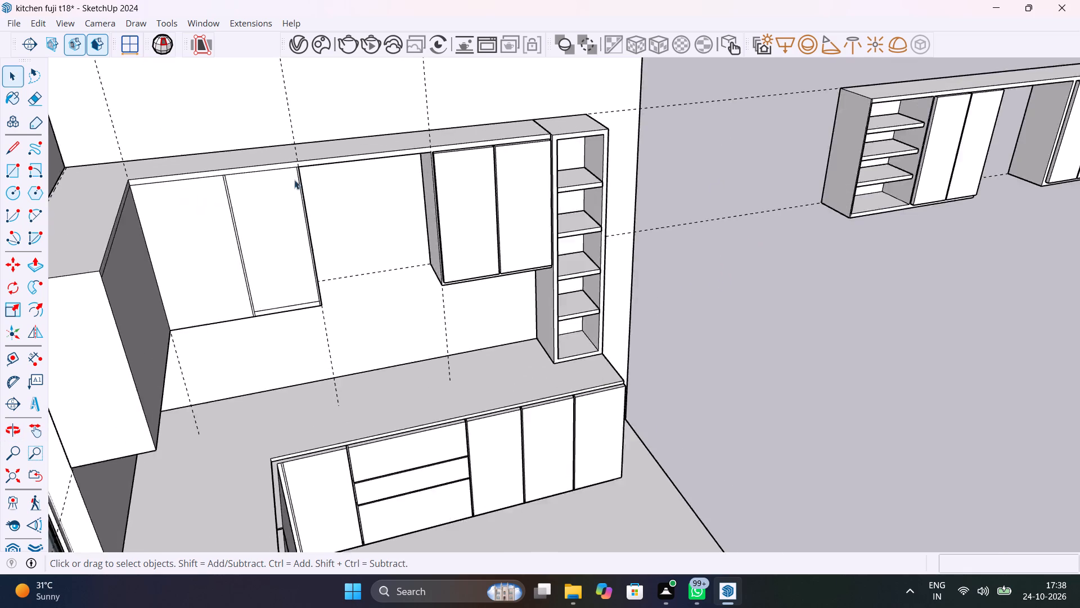
scroll(294, 180, "up", 4)
key("r")
left_click(196, 158)
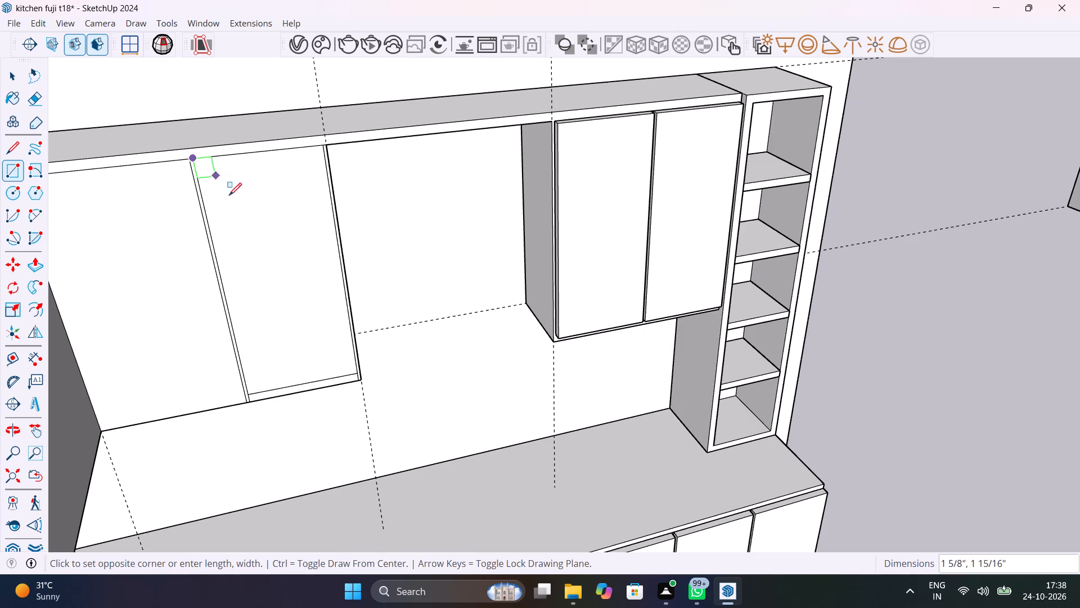
left_click(354, 371)
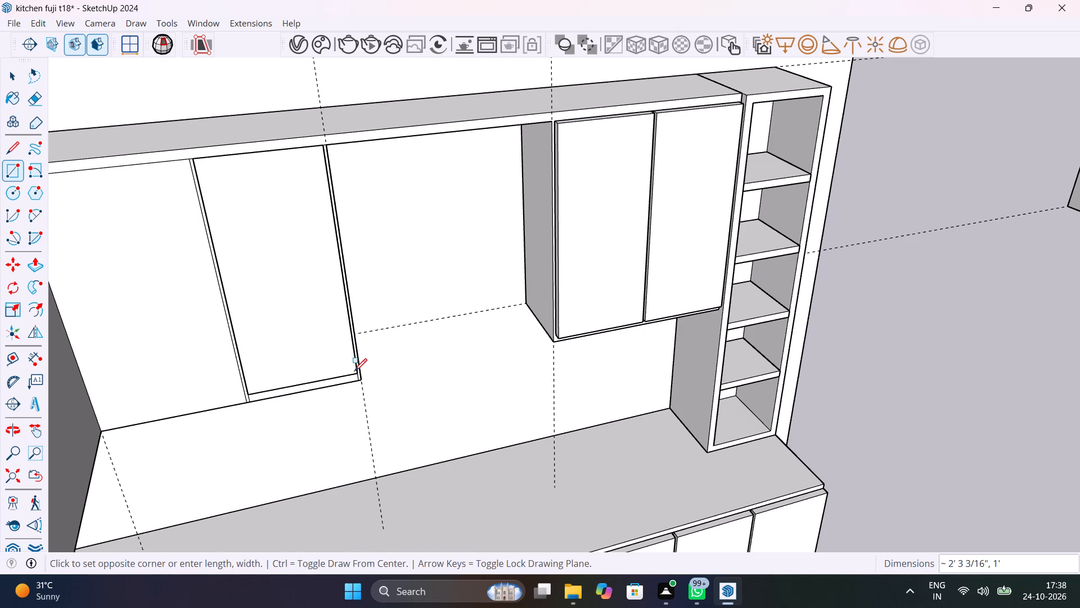
Extrude the new door rectangle 1" outward from the corner cabinet's front.
middle_click_drag(316, 325, 462, 370, "shift")
scroll(430, 310, "up", 5)
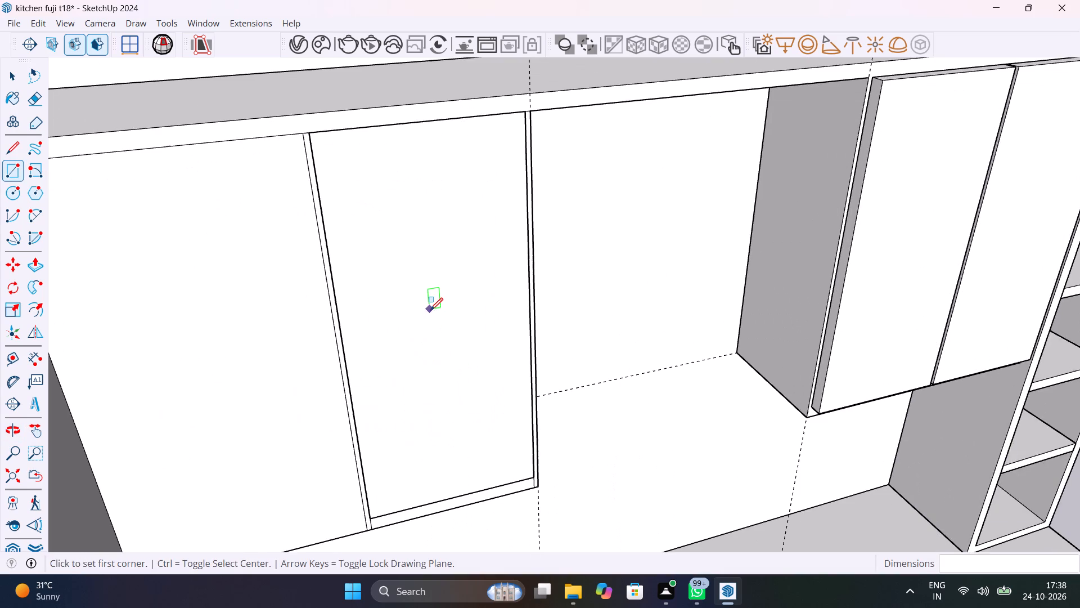
key("space")
left_click(429, 290)
key("p")
left_click(429, 290)
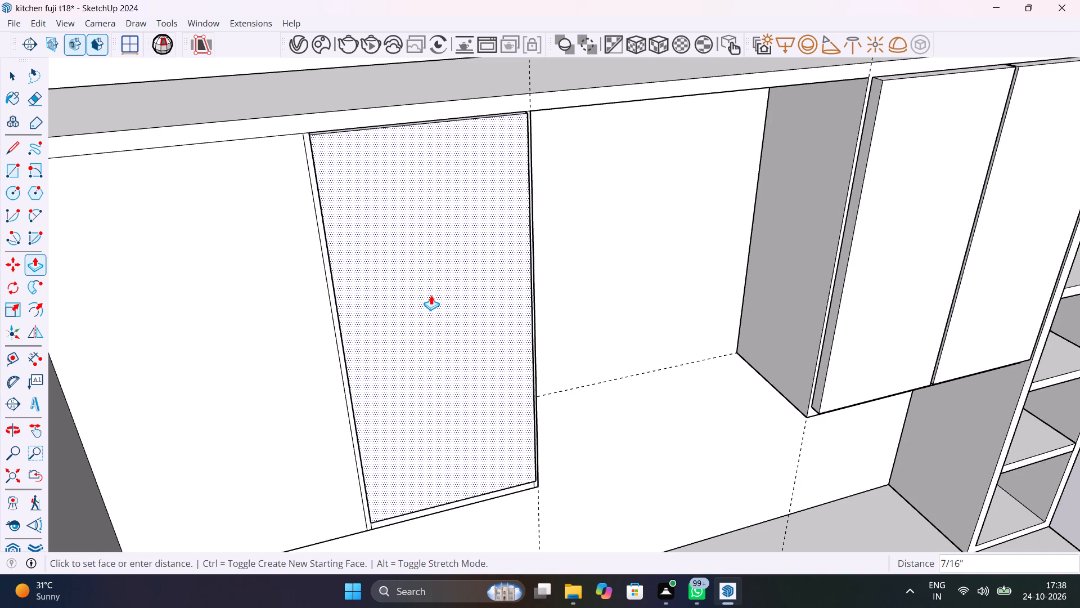
type("1\"")
key("Return")
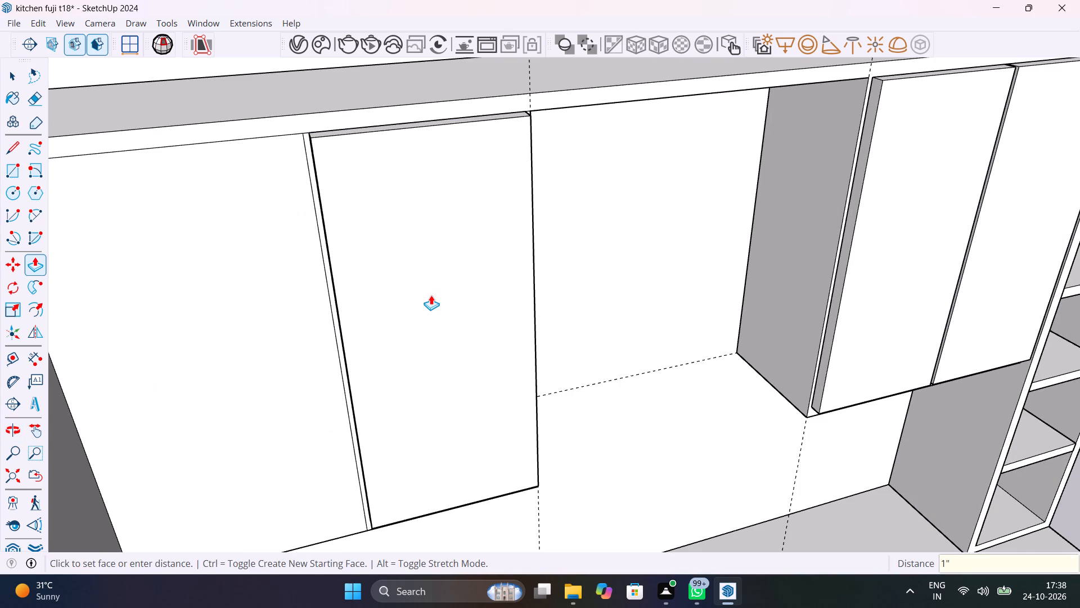
Select the whole extruded door and make it a group.
key("space")
triple_click(376, 228)
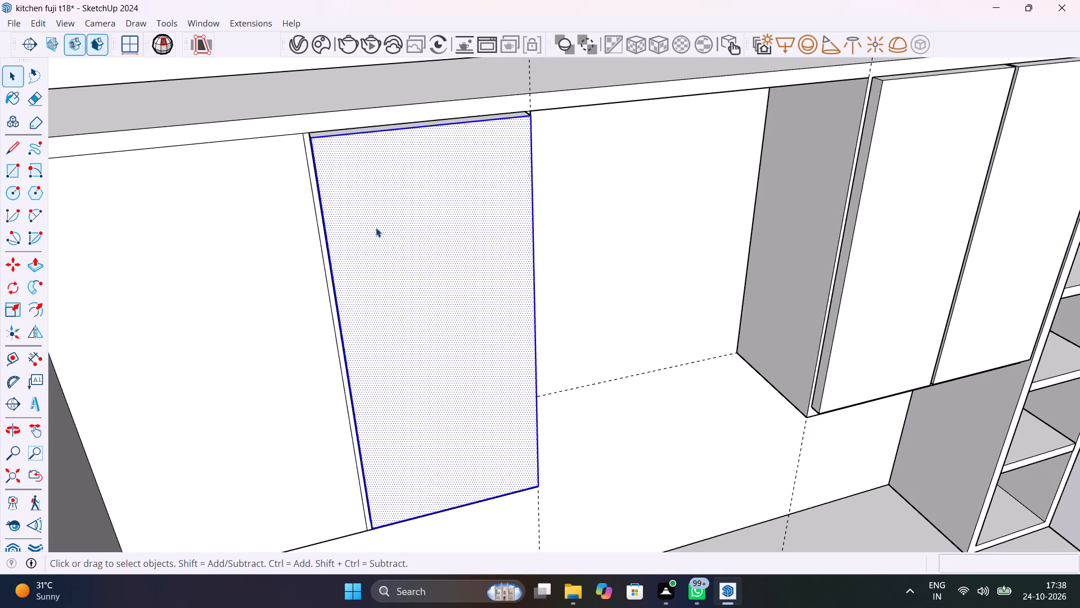
right_click(376, 227)
left_click(439, 359)
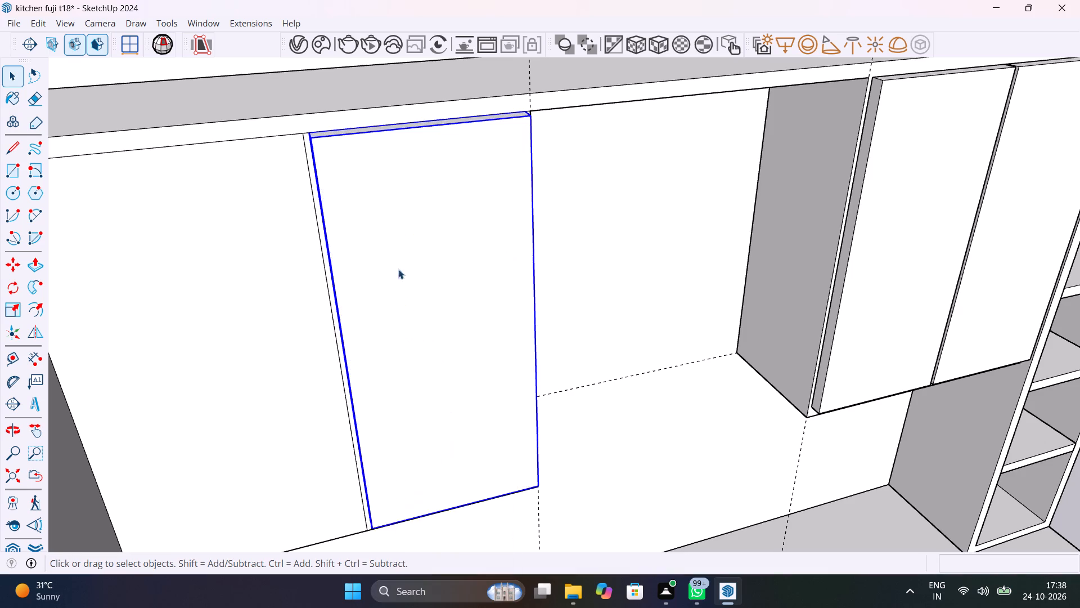
Open the corner cabinet's door group for editing.
scroll(400, 234, "down", 6)
double_click(437, 239)
scroll(459, 204, "up", 5)
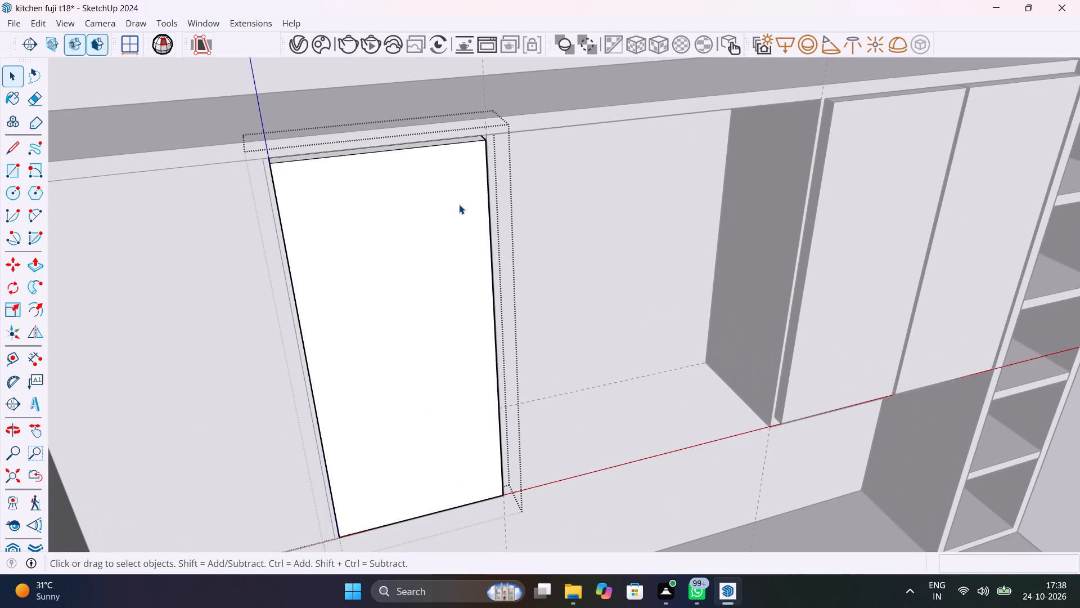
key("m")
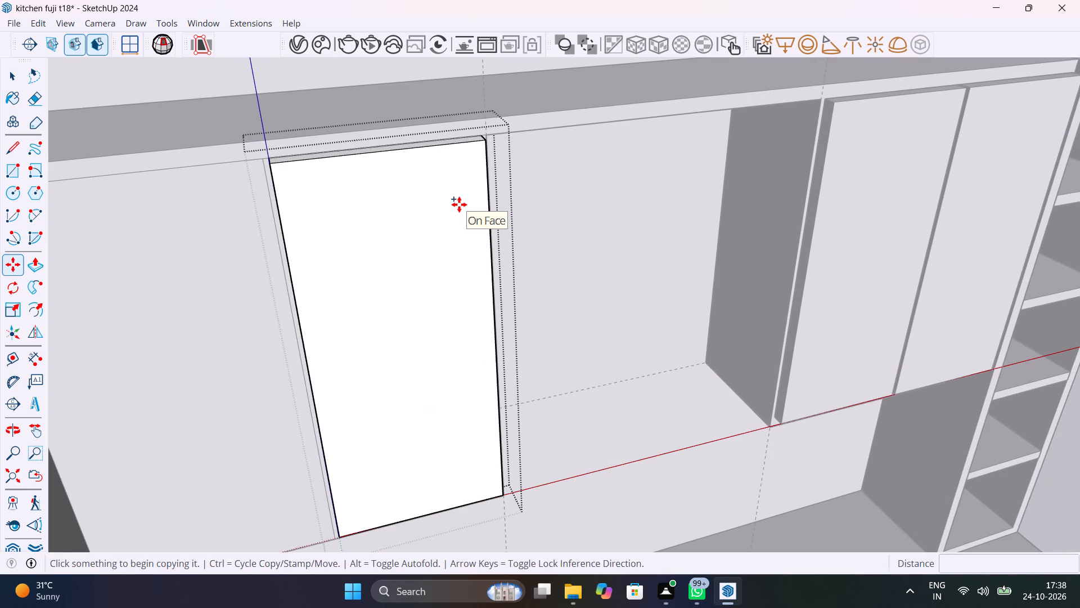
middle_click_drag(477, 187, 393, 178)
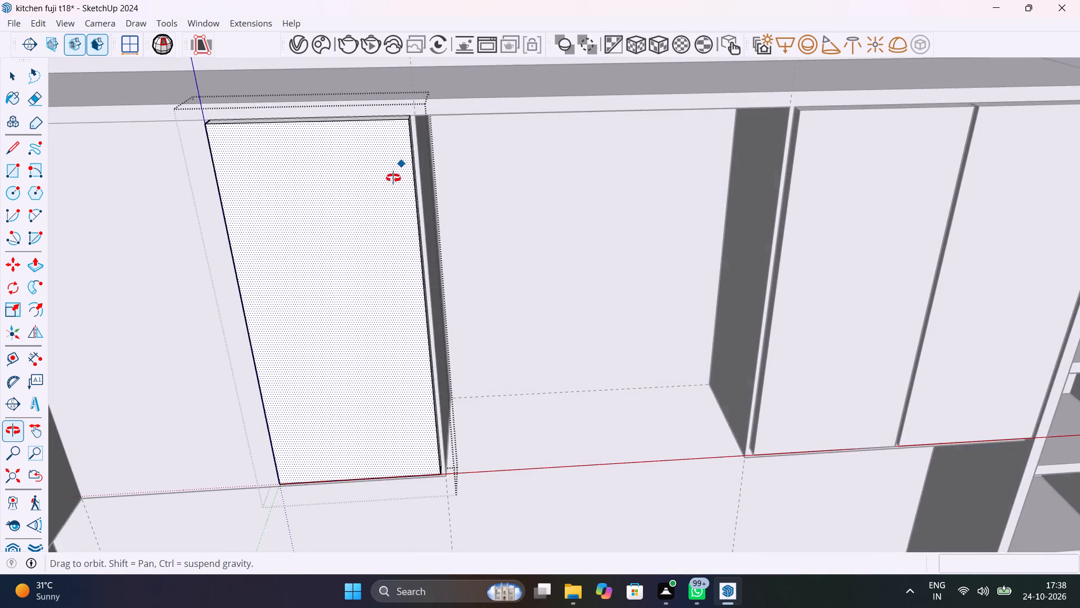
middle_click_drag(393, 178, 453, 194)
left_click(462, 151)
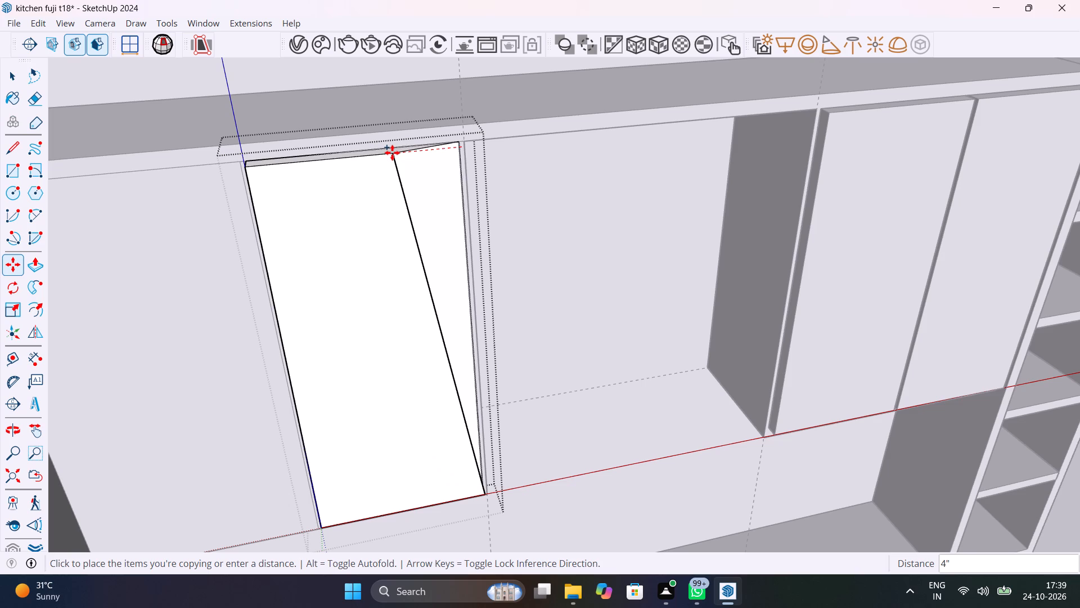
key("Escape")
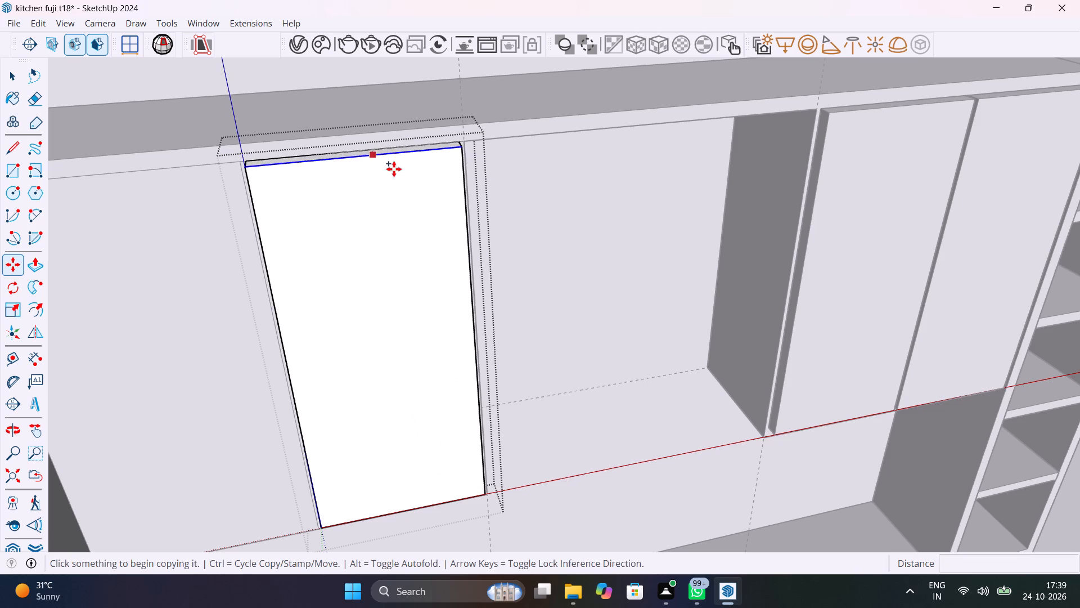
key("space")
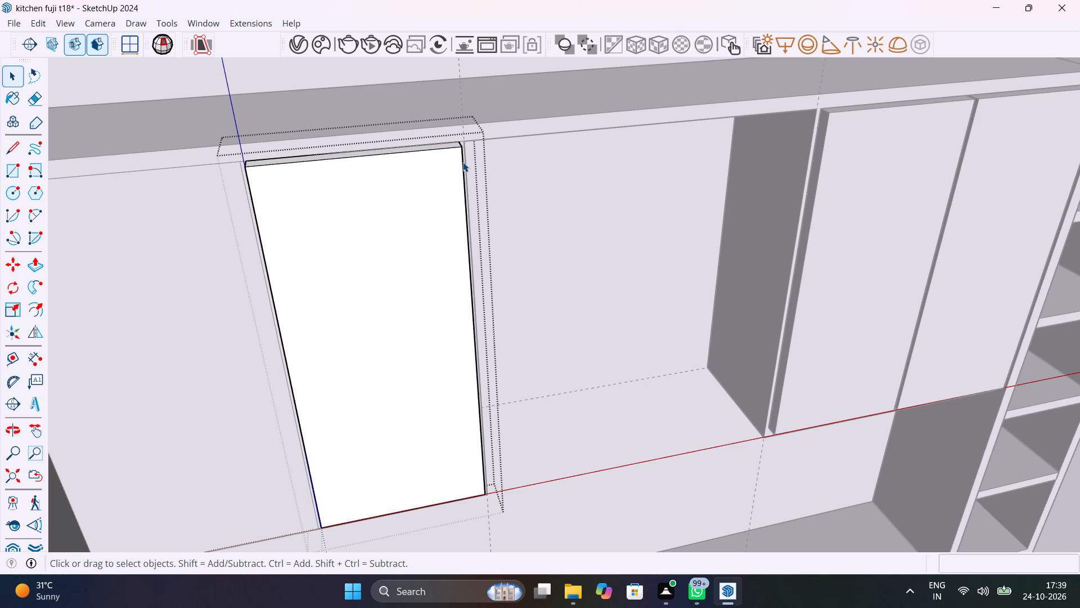
Copy the door's front vertical edge farthest from the corner 6" across to the middle of the door.
left_click(463, 162)
key("m")
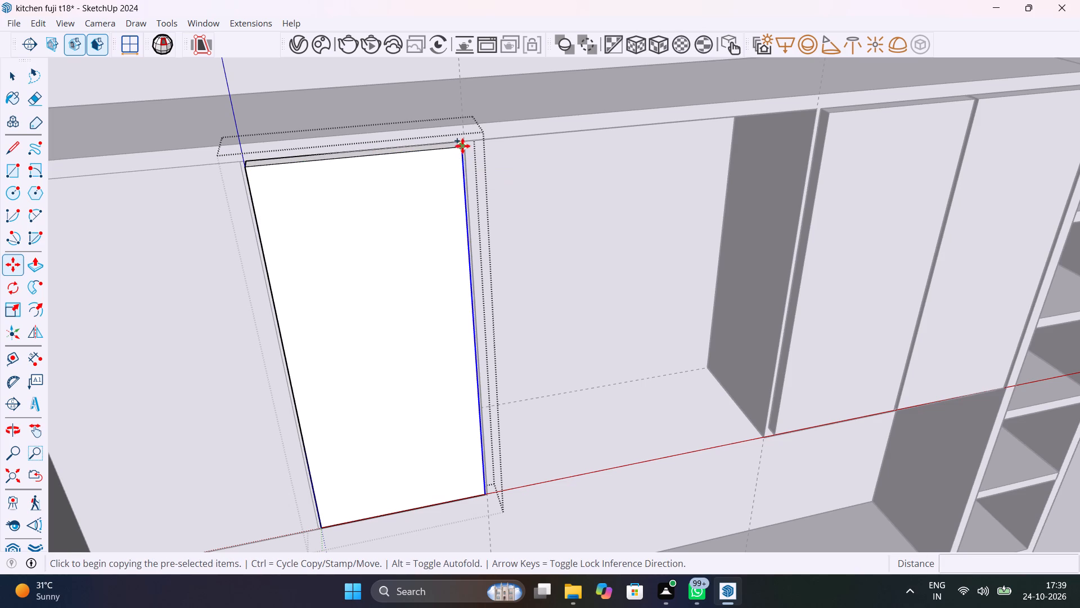
left_click(462, 146)
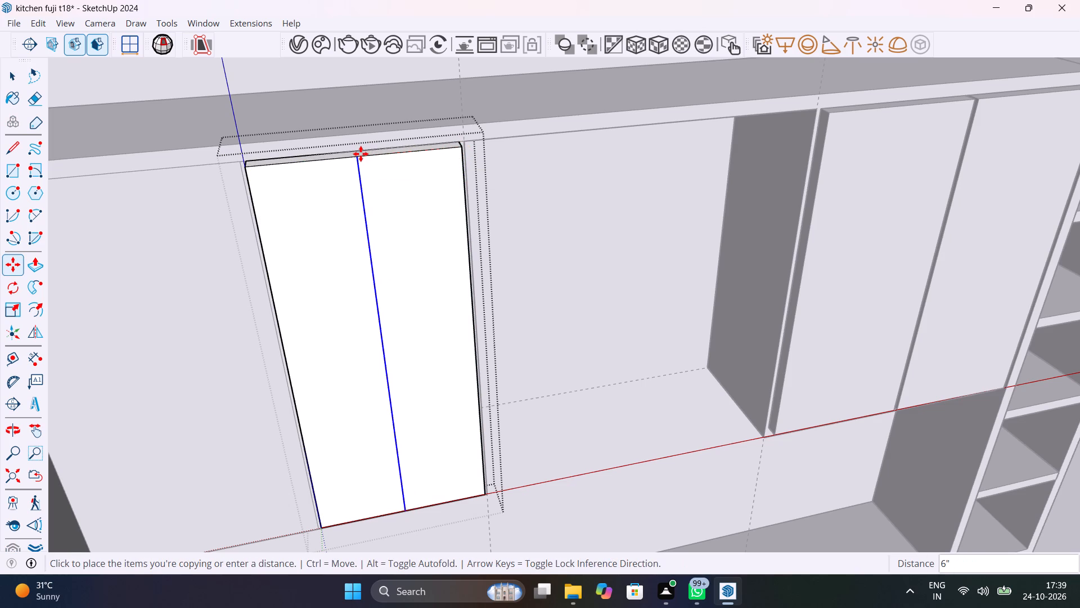
left_click(361, 154)
Copy the door's middle line 8mm toward the corner to mark the gap between two leaves.
key("m")
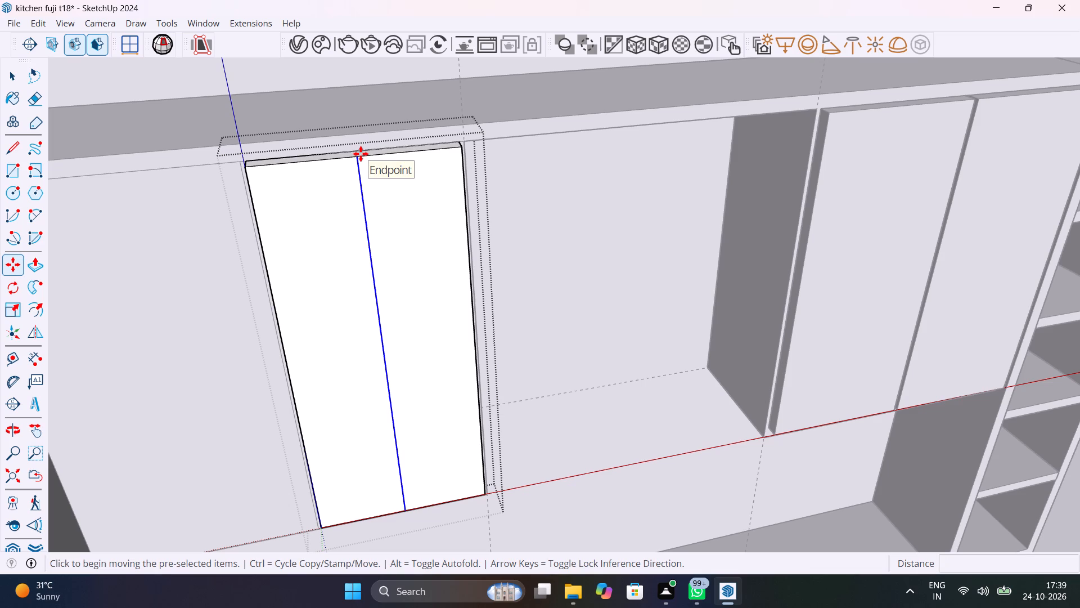
left_click(357, 157)
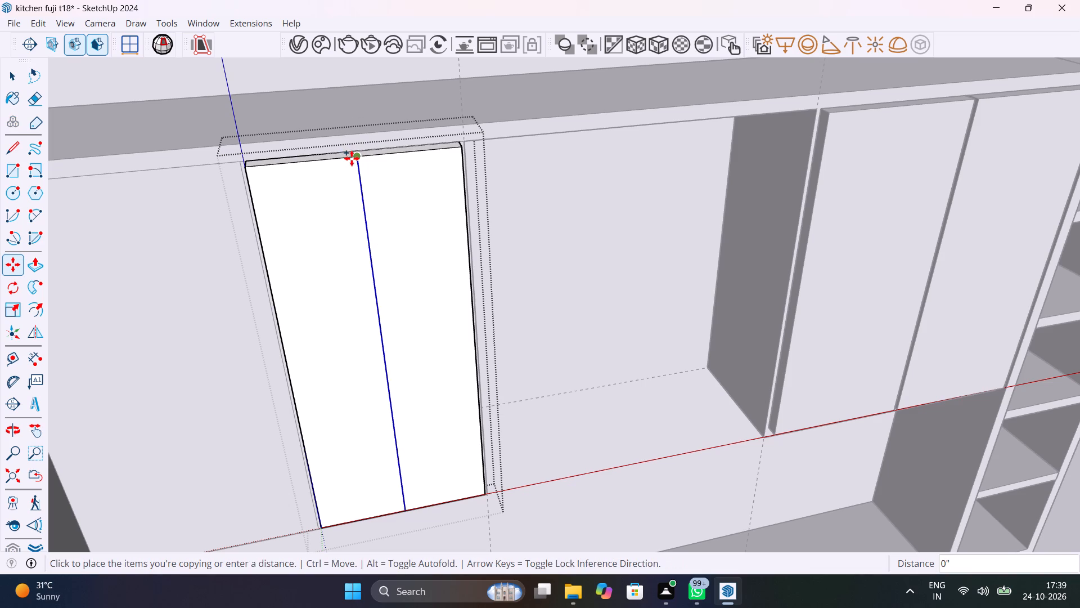
scroll(353, 159, "up", 6)
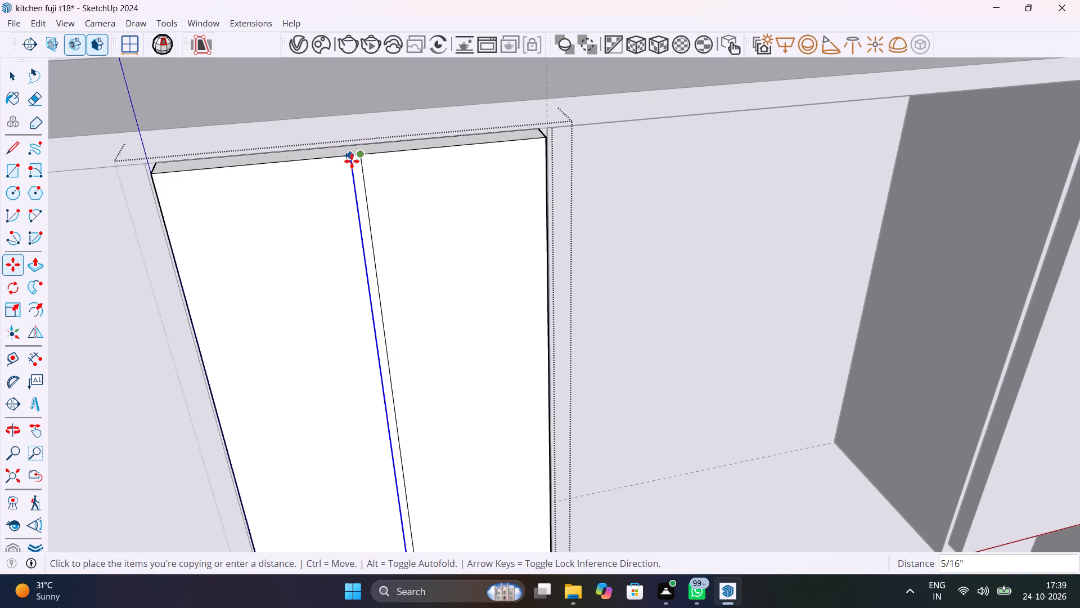
type("8mm")
key("Return")
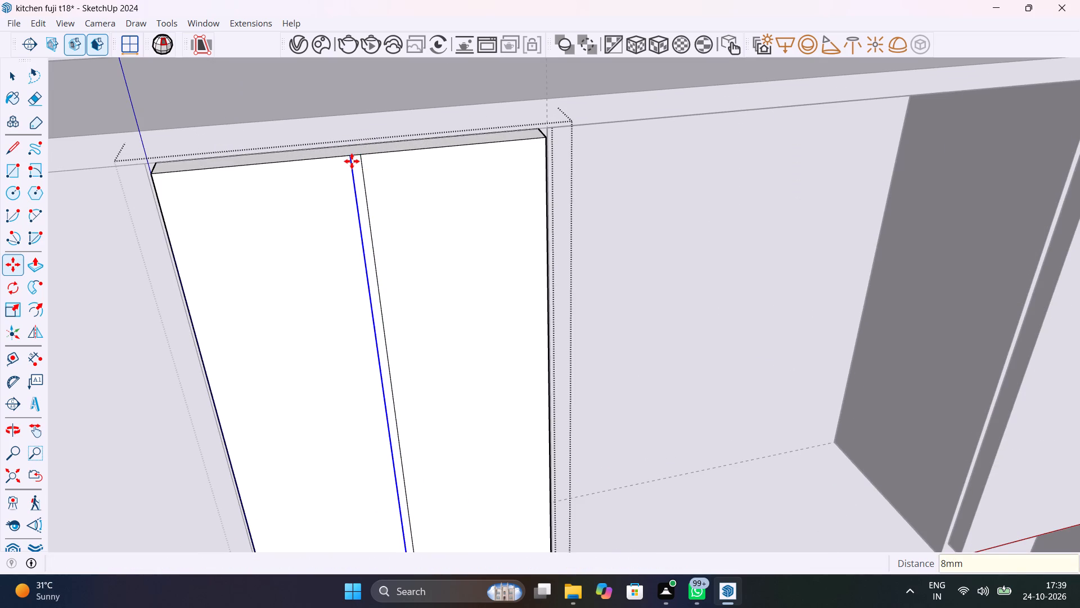
Push the 8mm strip 1" back through the door to split it into two leaves, and close the group.
key("space")
middle_click_drag(385, 175, 453, 187)
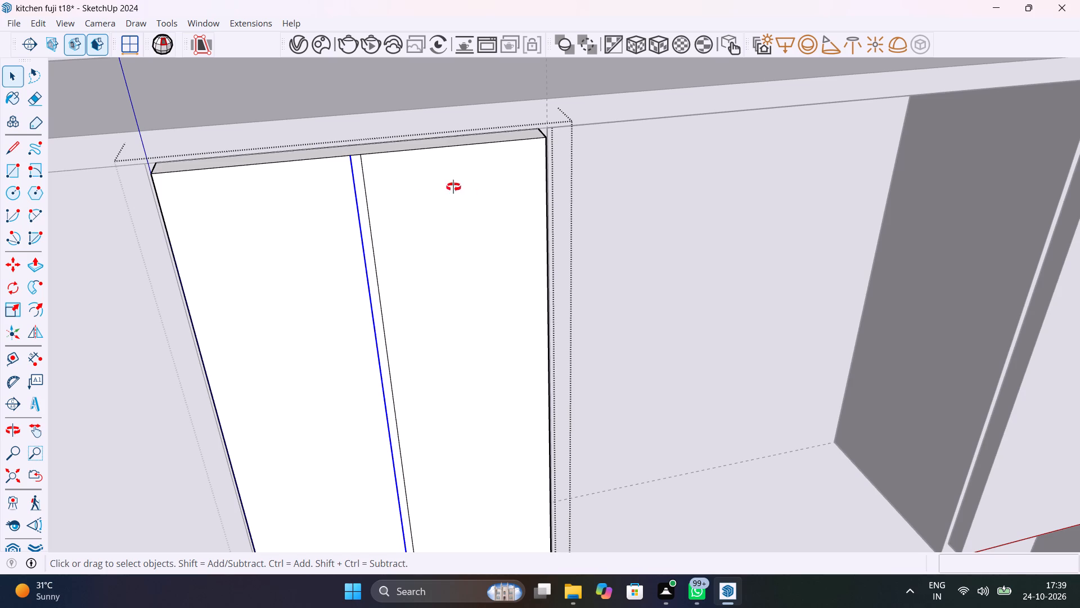
middle_click_drag(453, 187, 503, 223)
scroll(385, 234, "up", 3)
key("p")
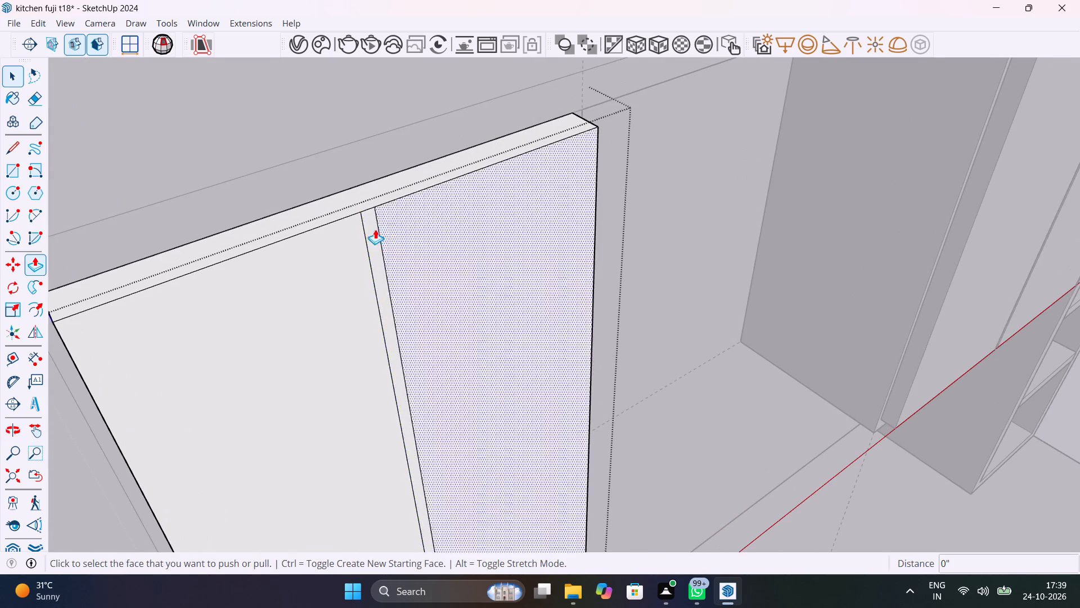
left_click(376, 232)
left_click(365, 185)
scroll(427, 244, "down", 2)
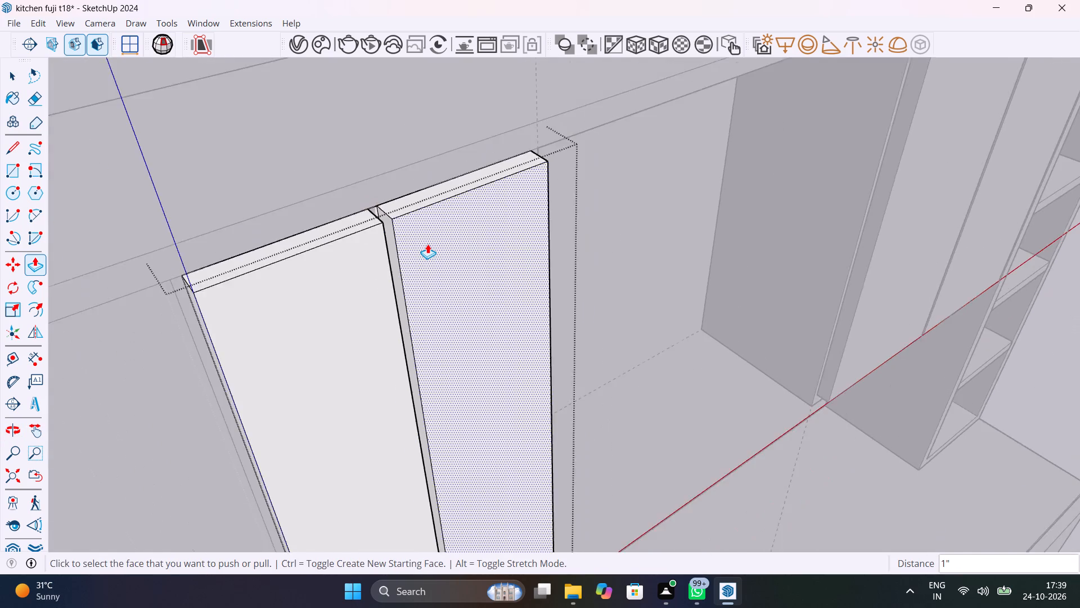
scroll(427, 244, "down", 16)
key("space")
left_click(1079, 359)
scroll(960, 334, "down", 5)
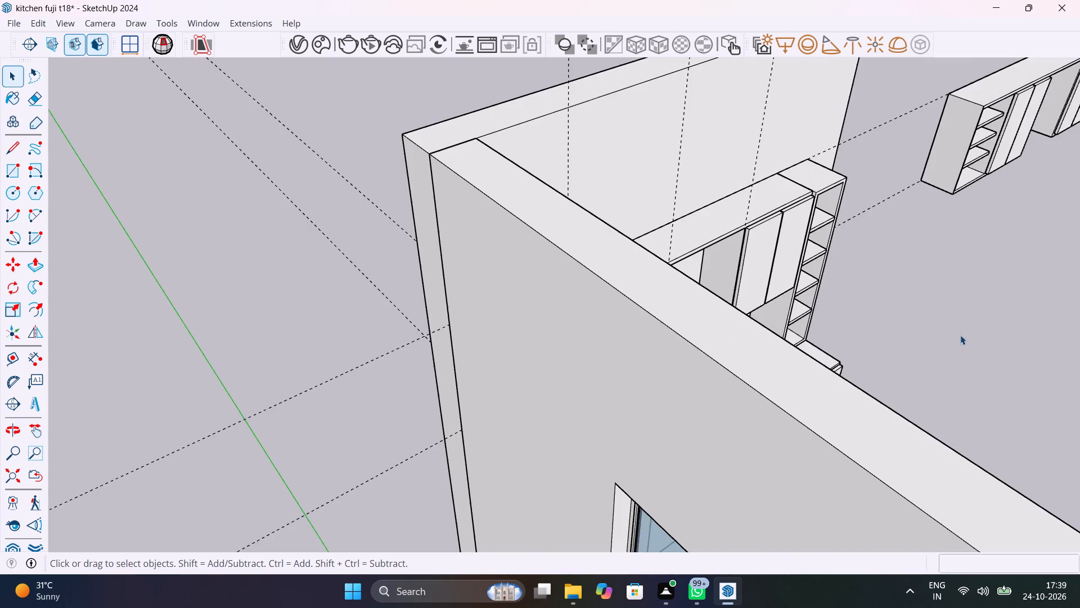
middle_click_drag(962, 337, 791, 240)
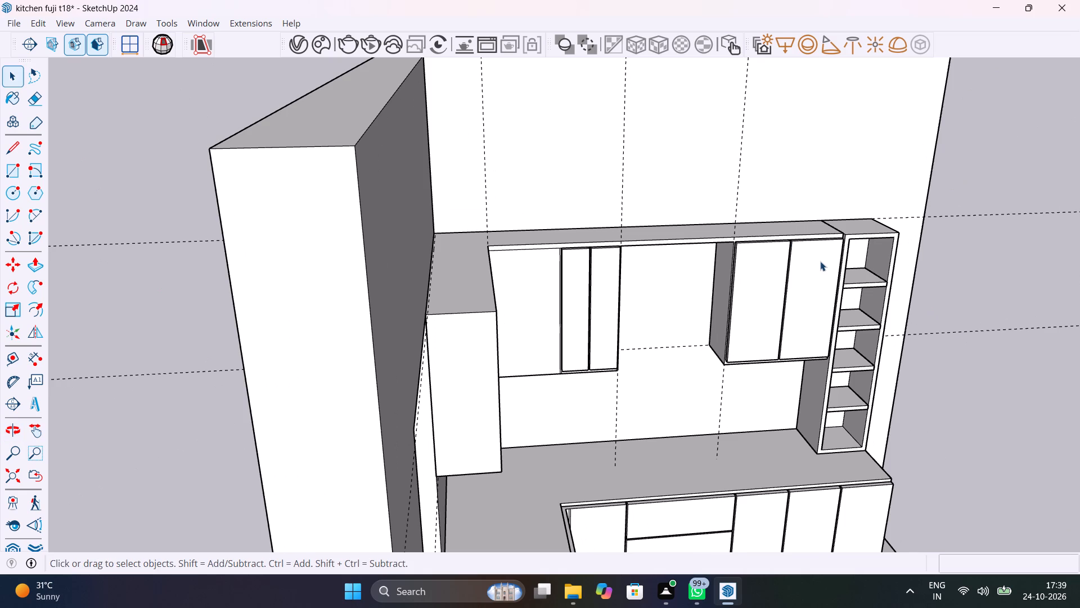
Open the corner cabinet's group and copy the vertical line beside the door leaves 8mm toward the corner.
scroll(820, 261, "down", 2)
scroll(605, 273, "up", 14)
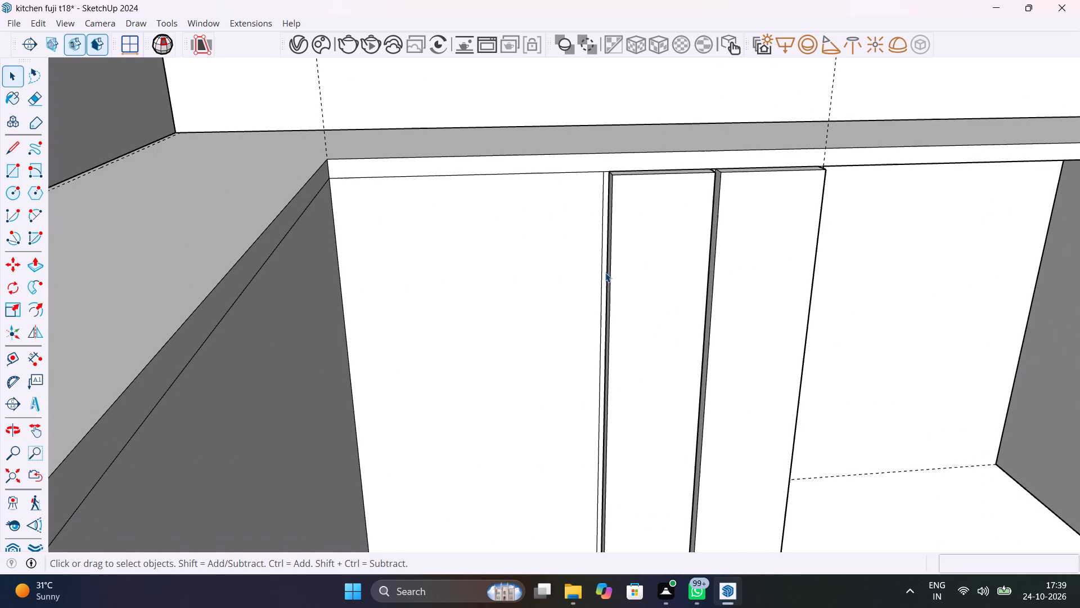
middle_click_drag(646, 287, 629, 293, "shift")
scroll(641, 273, "up", 1, "shift")
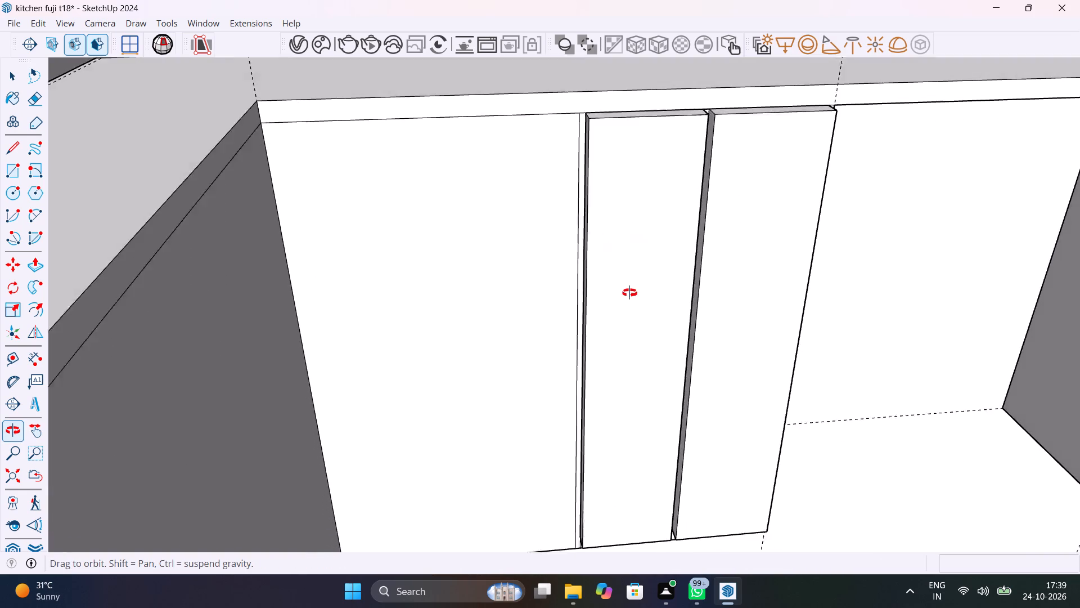
middle_click_drag(629, 293, 631, 296, "shift")
scroll(575, 190, "up", 4)
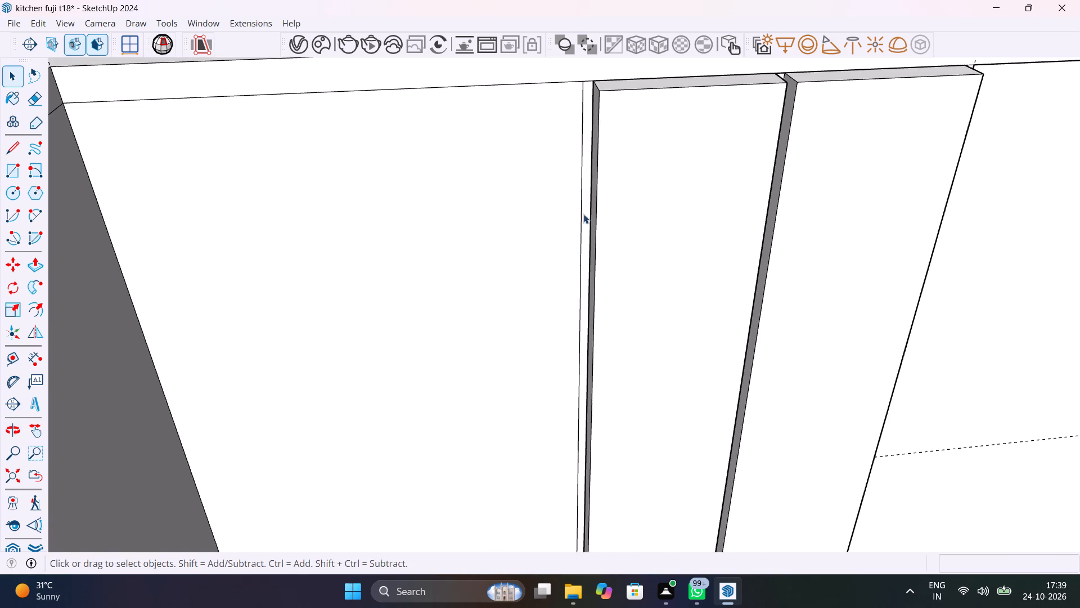
left_click(582, 222)
double_click(582, 222)
left_click(582, 222)
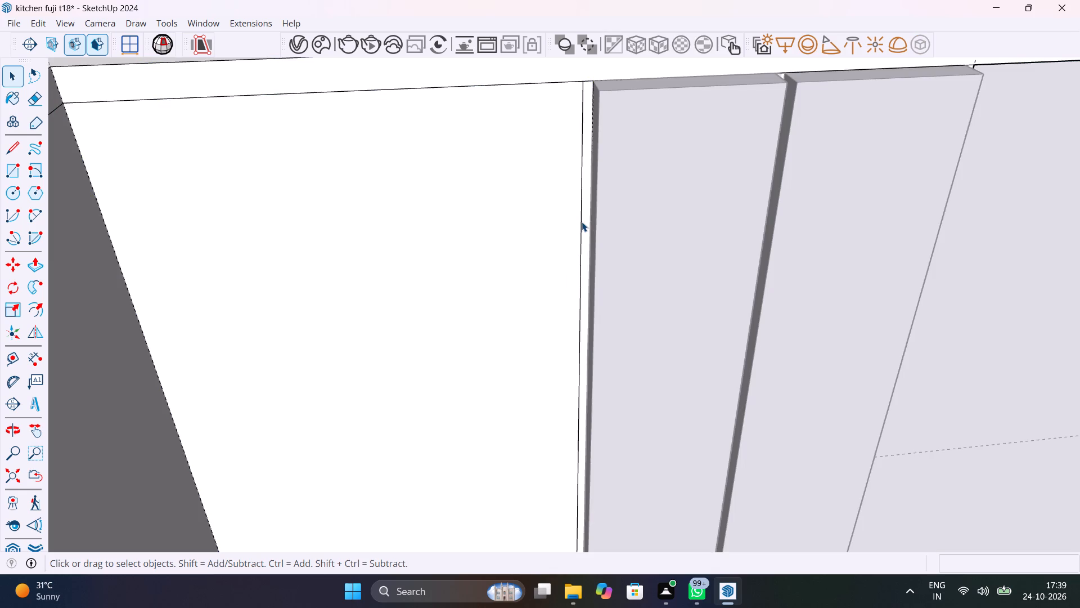
left_click(582, 222)
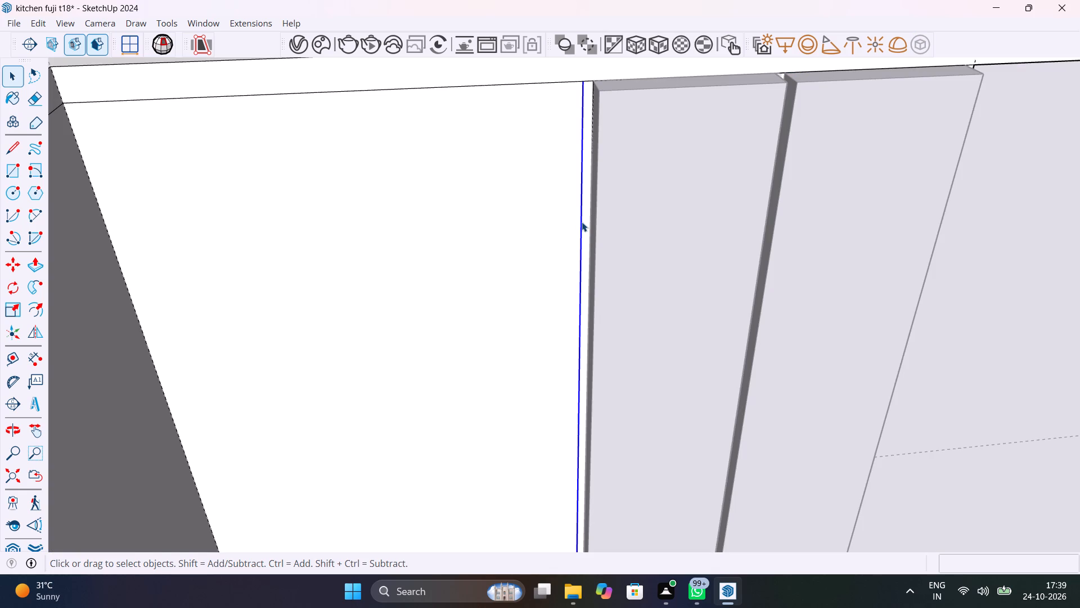
key("m")
left_click(584, 86)
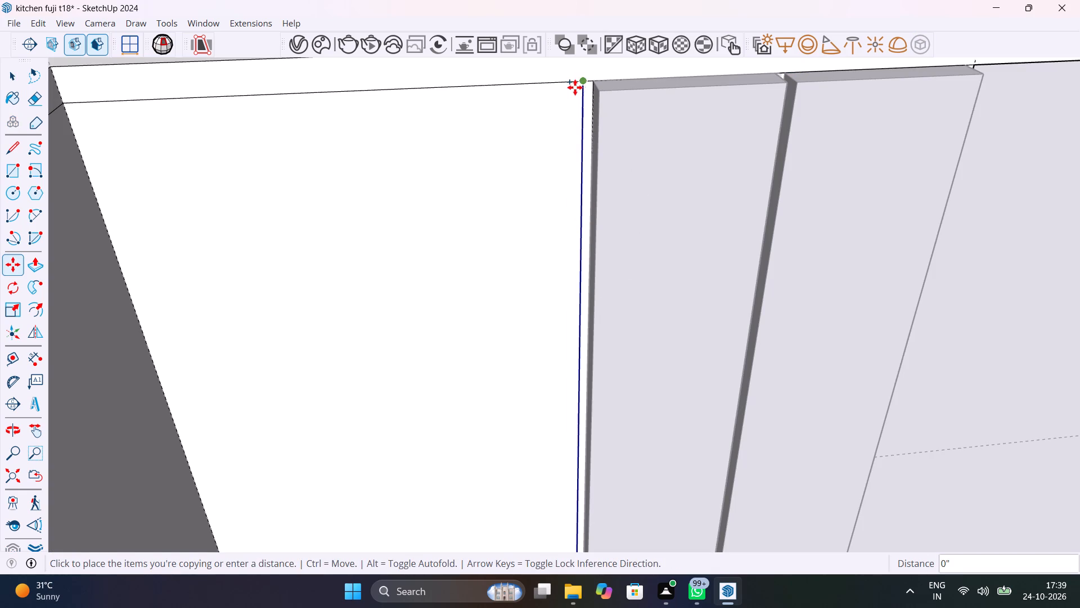
type("8mm")
key("Return")
scroll(575, 88, "down", 10)
middle_click_drag(549, 127, 484, 109)
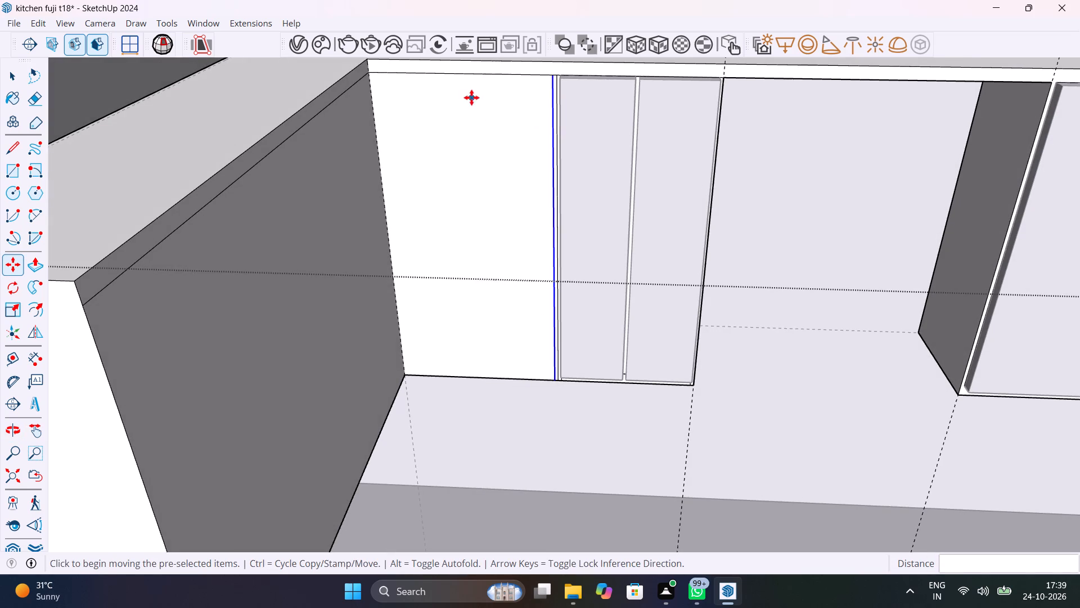
key("space")
Copy the front panel's vertical edge at the corner 8mm toward the doors to mark the side thickness.
scroll(371, 75, "up", 7)
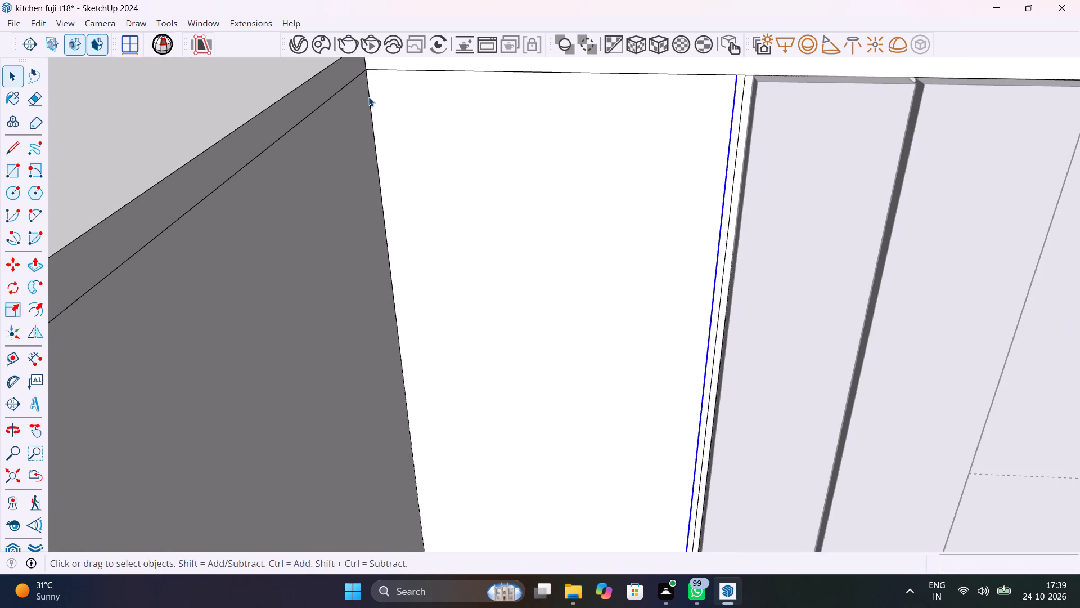
left_click(368, 97)
key("m")
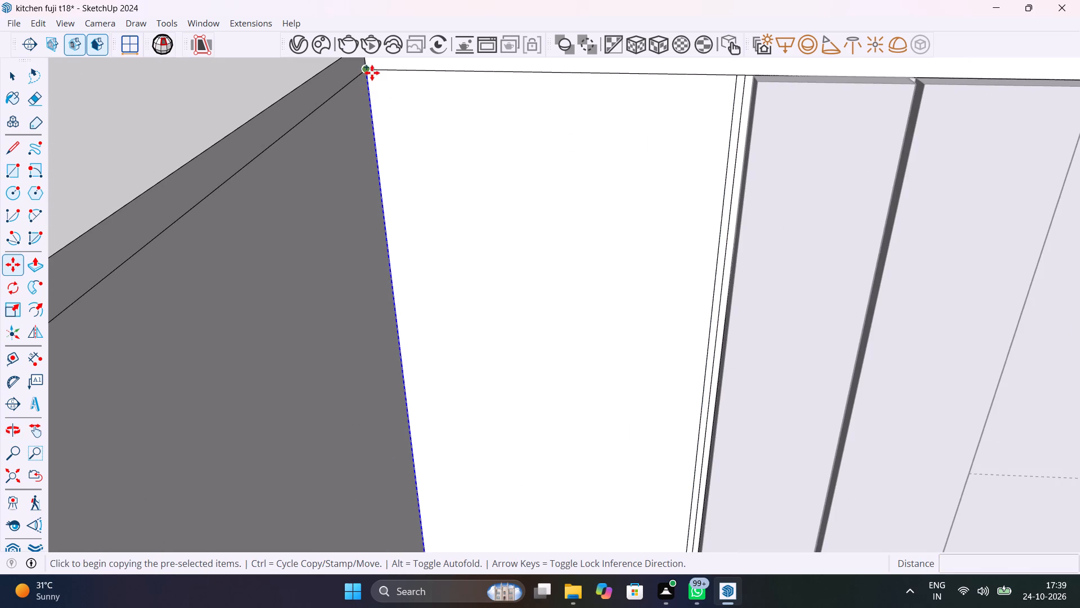
left_click(368, 71)
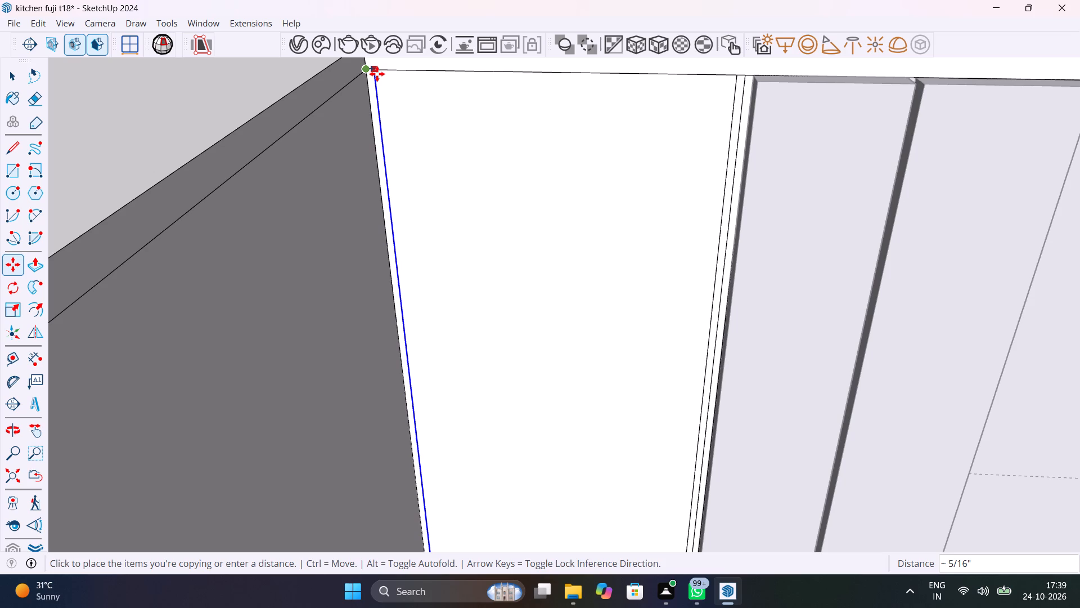
type("8mm")
key("Return")
key("space")
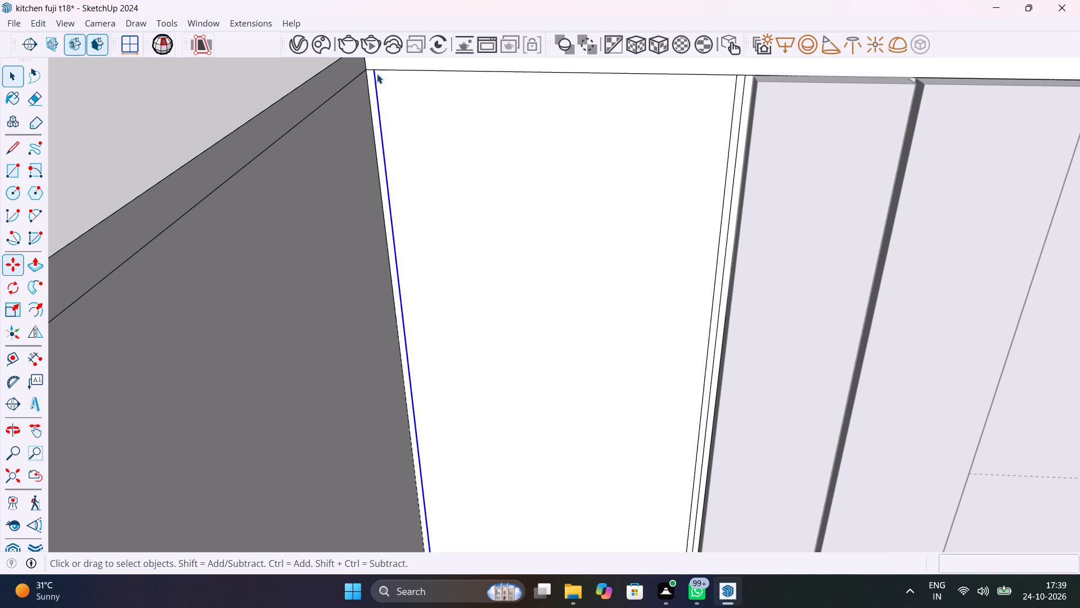
Copy the bottom edge of the blank front panel 1" upward to mark the base thickness.
scroll(377, 74, "down", 6)
middle_click_drag(442, 131, 484, 138)
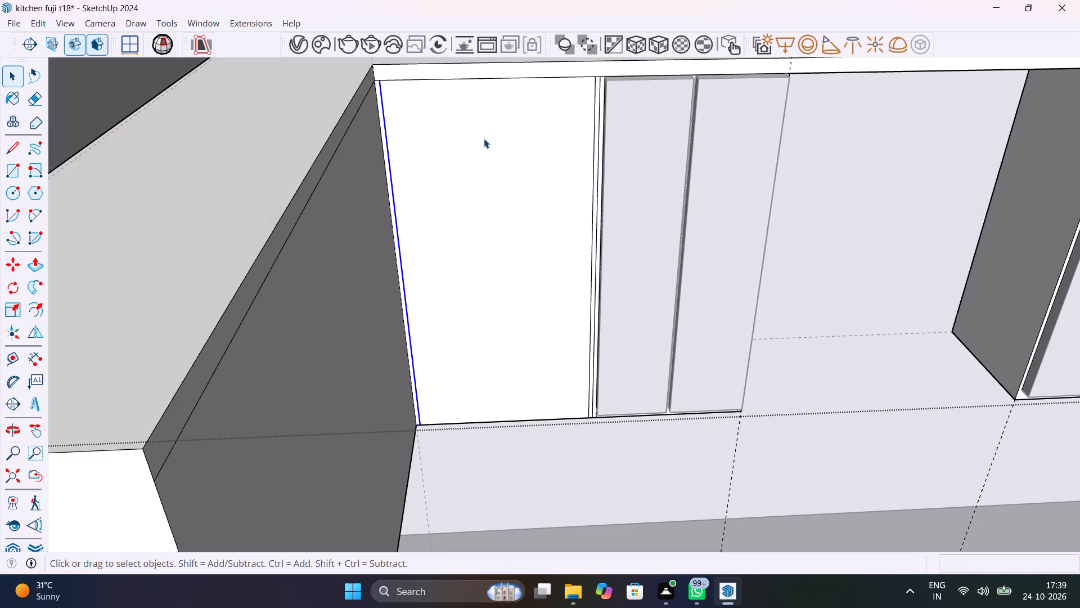
scroll(572, 432, "up", 5)
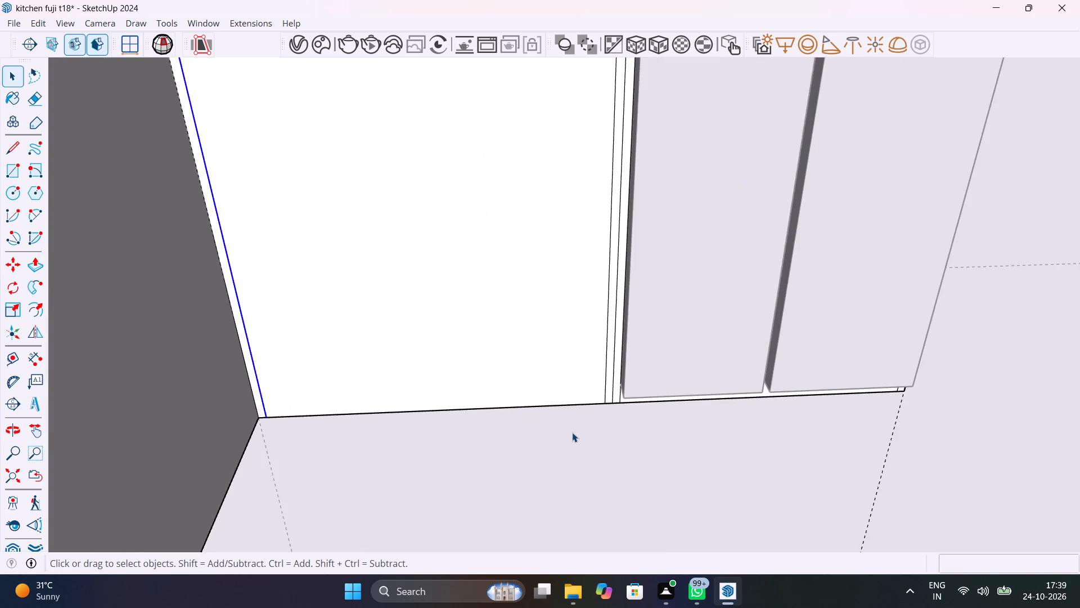
scroll(572, 432, "up", 1)
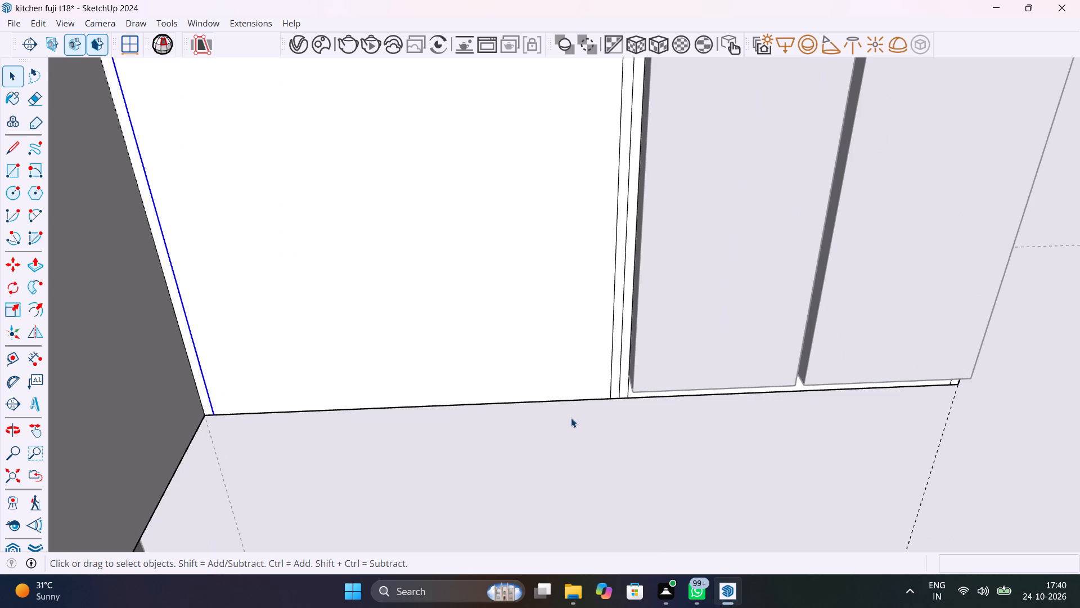
left_click(547, 403)
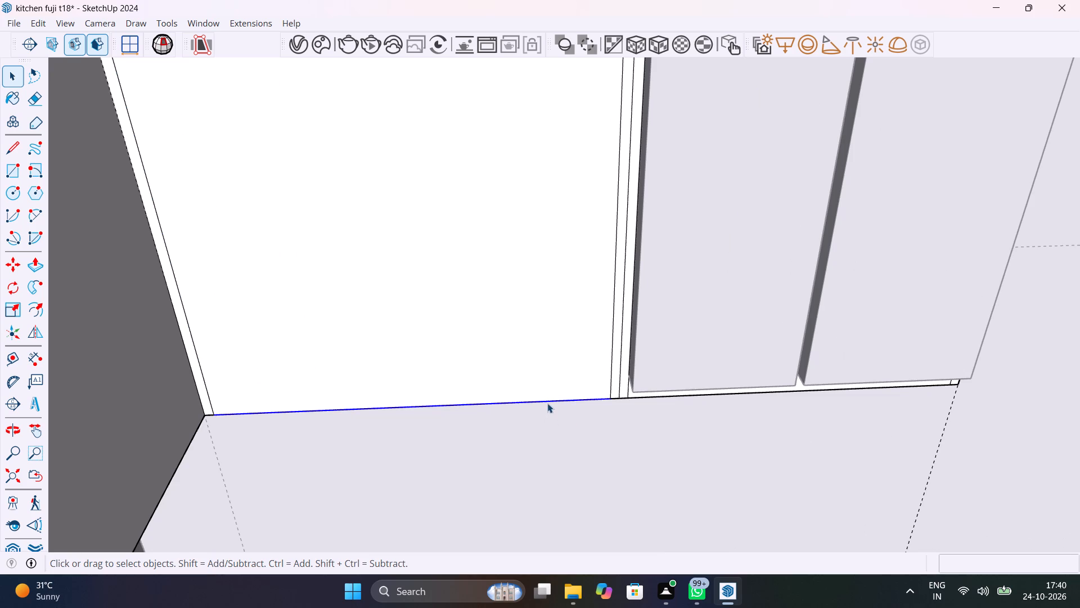
key("m")
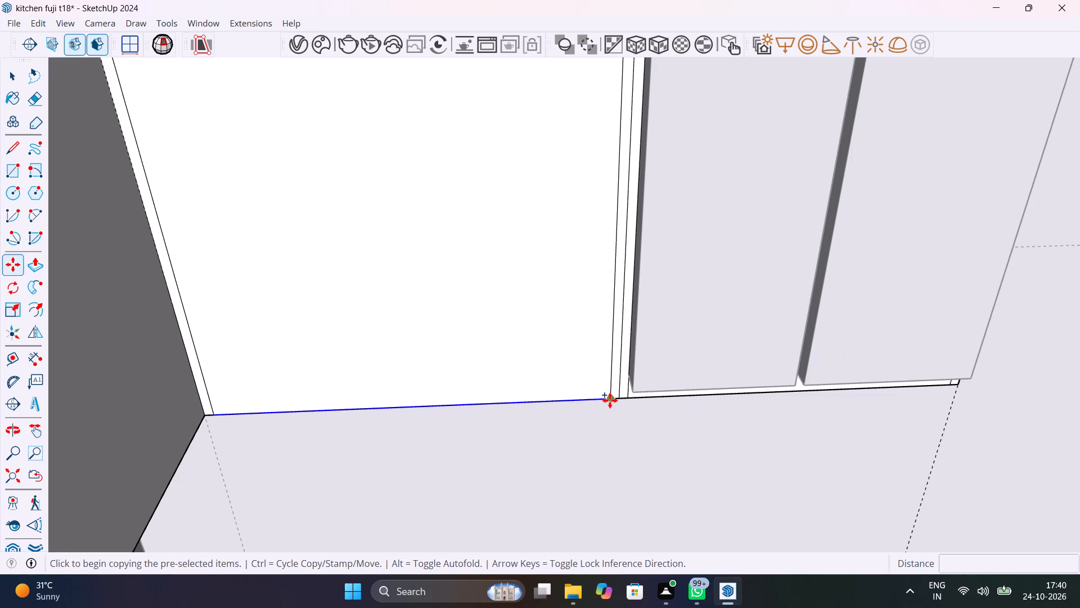
left_click(610, 400)
type("1\"")
key("Return")
key("space")
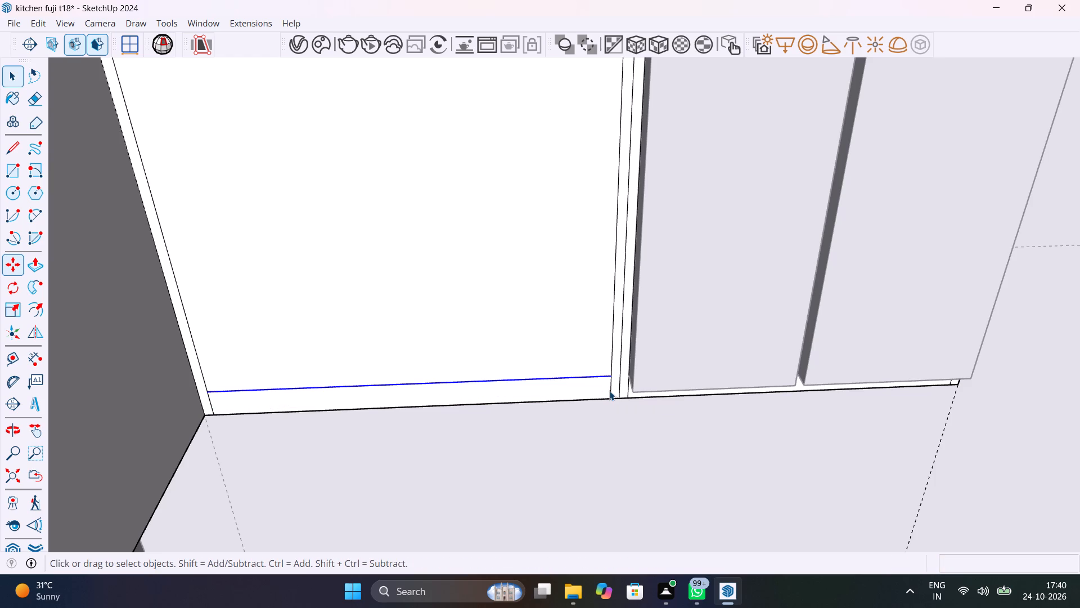
Push the framed front panel 10" into the cabinet to hollow out an open niche, and close the group.
scroll(609, 391, "down", 11)
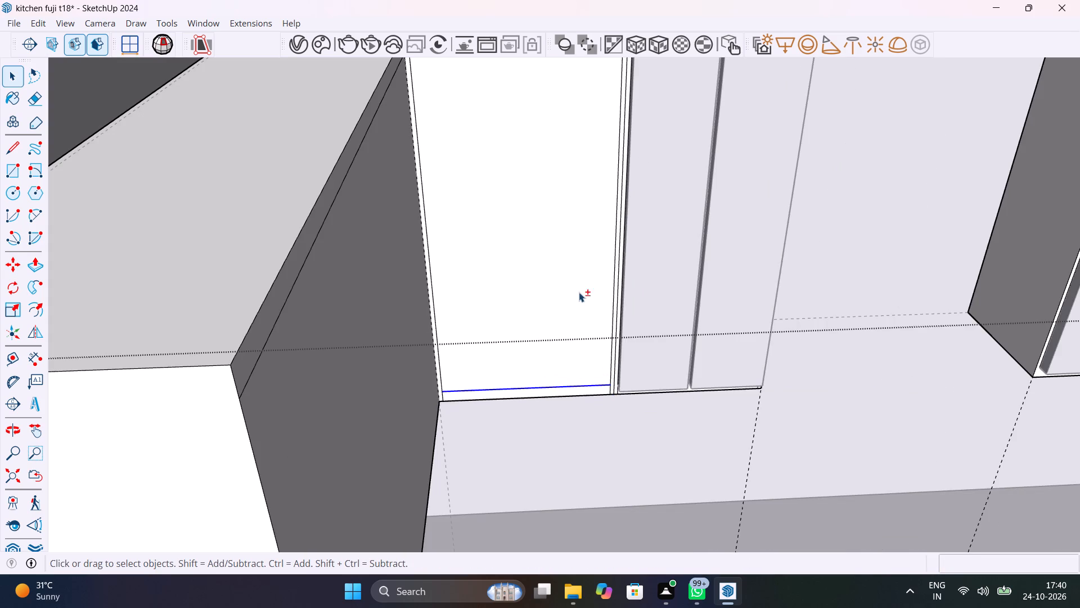
middle_click_drag(579, 292, 604, 392, "shift")
left_click(580, 351)
key("p")
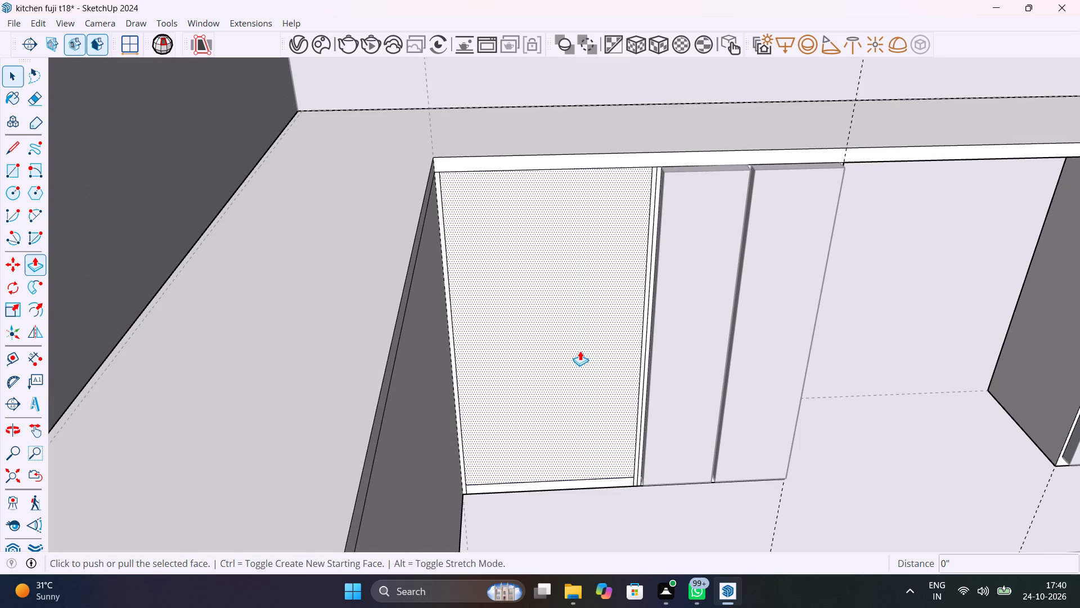
left_click(580, 351)
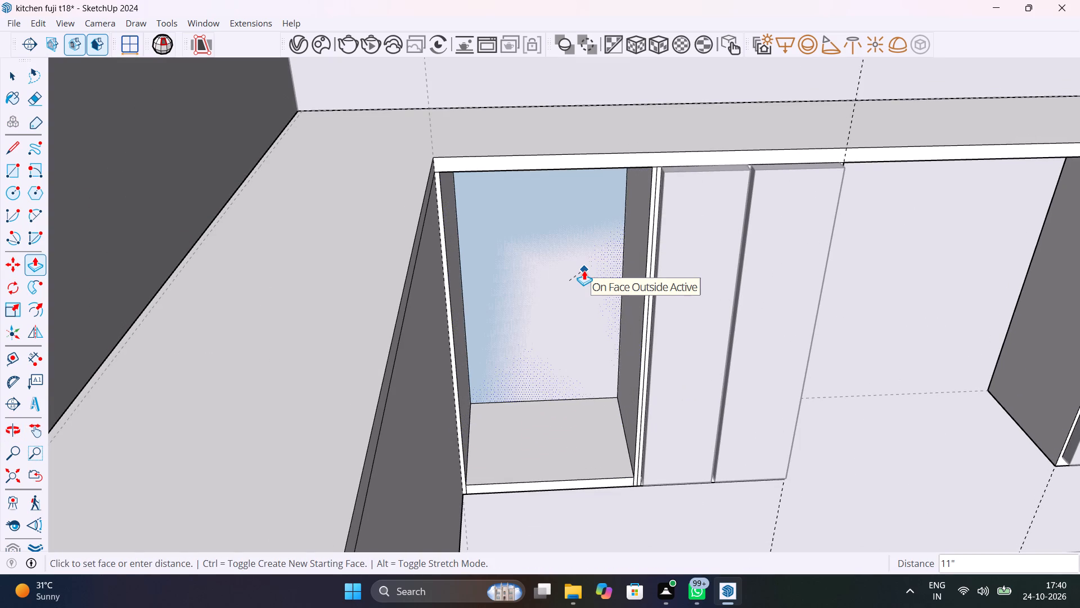
type("10\"")
key("Return")
key("space")
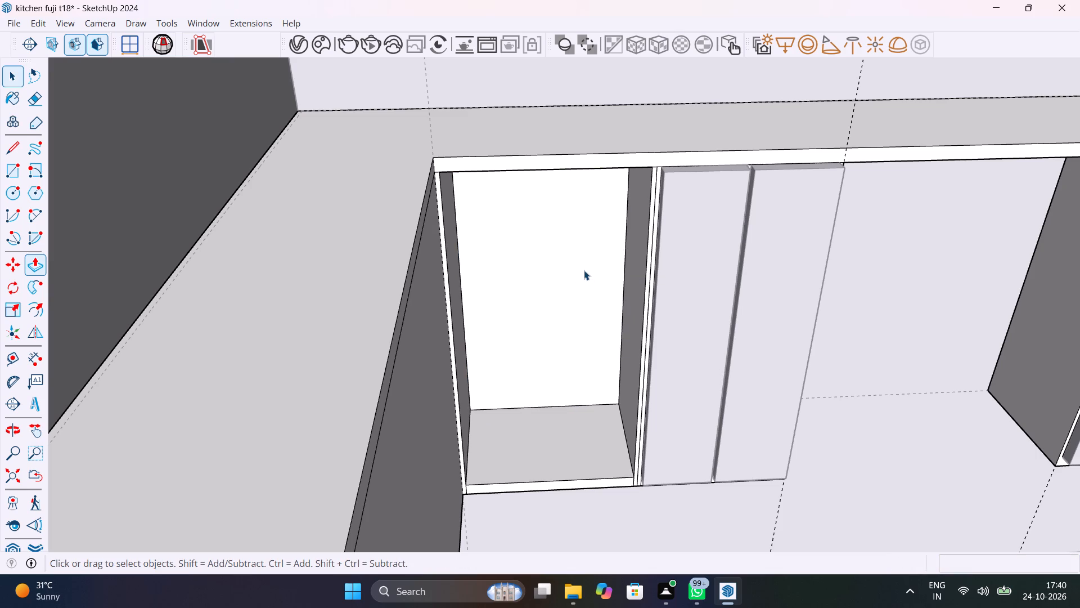
scroll(584, 270, "down", 13)
left_click(934, 263)
Draw a rectangle covering the niche's floor and pull it up 1" to form a shelf board.
scroll(580, 294, "up", 5)
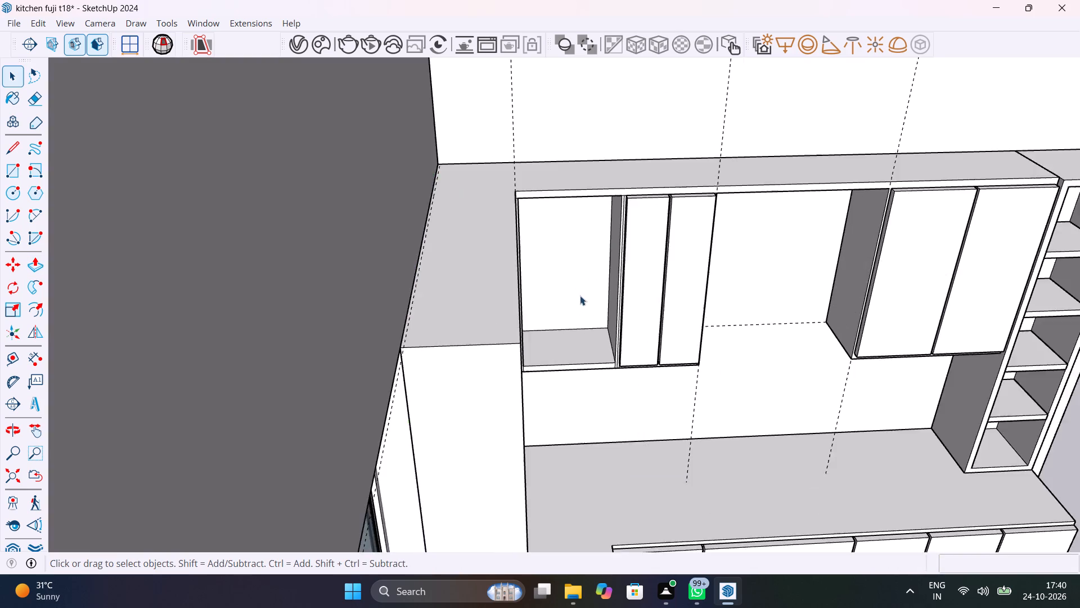
scroll(580, 296, "up", 4)
middle_click_drag(611, 350, 502, 323)
scroll(510, 323, "up", 4)
middle_click_drag(567, 359, 634, 372)
scroll(634, 372, "up", 1)
key("r")
left_click(523, 333)
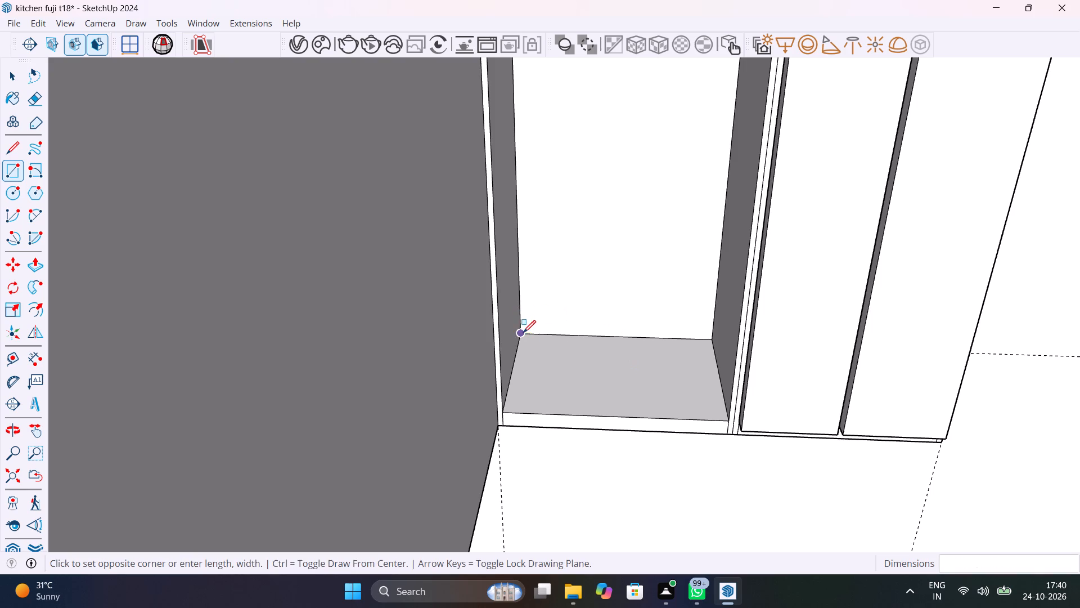
left_click(726, 414)
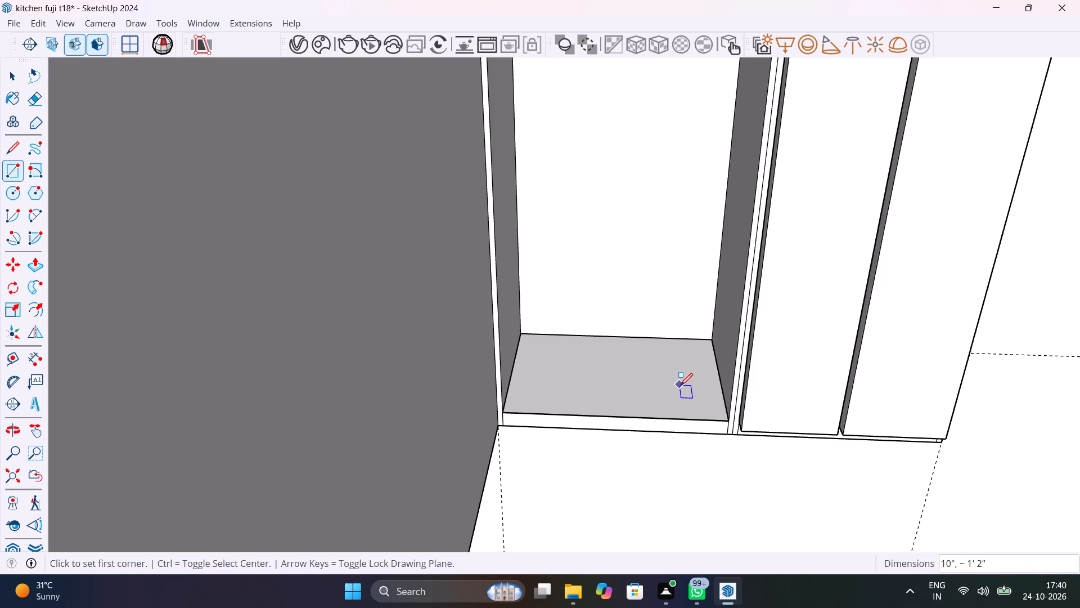
key("p")
left_click(683, 374)
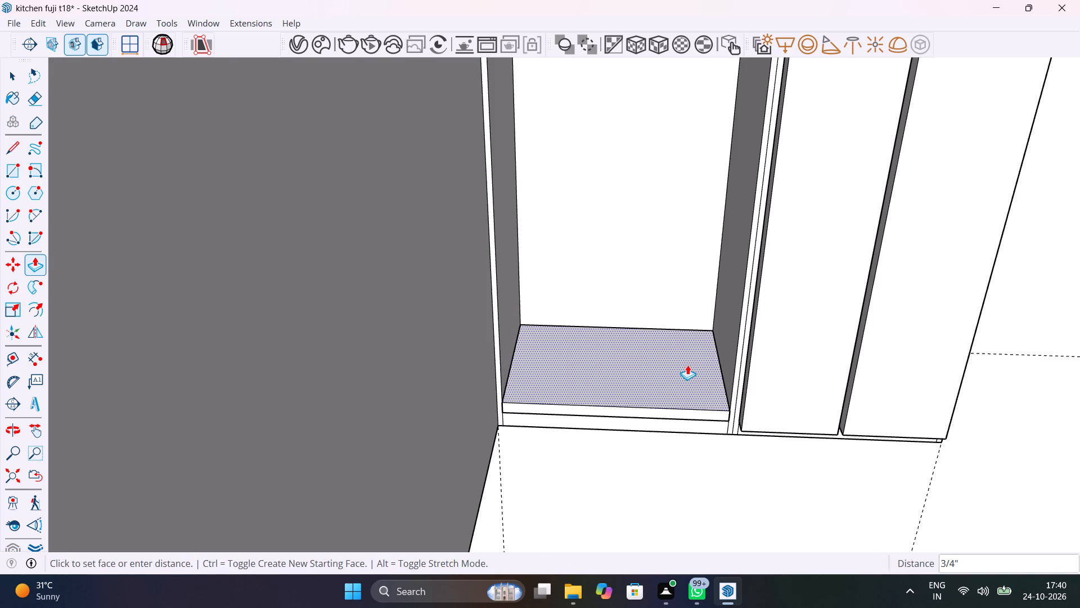
type("1\"")
key("Return")
key("space")
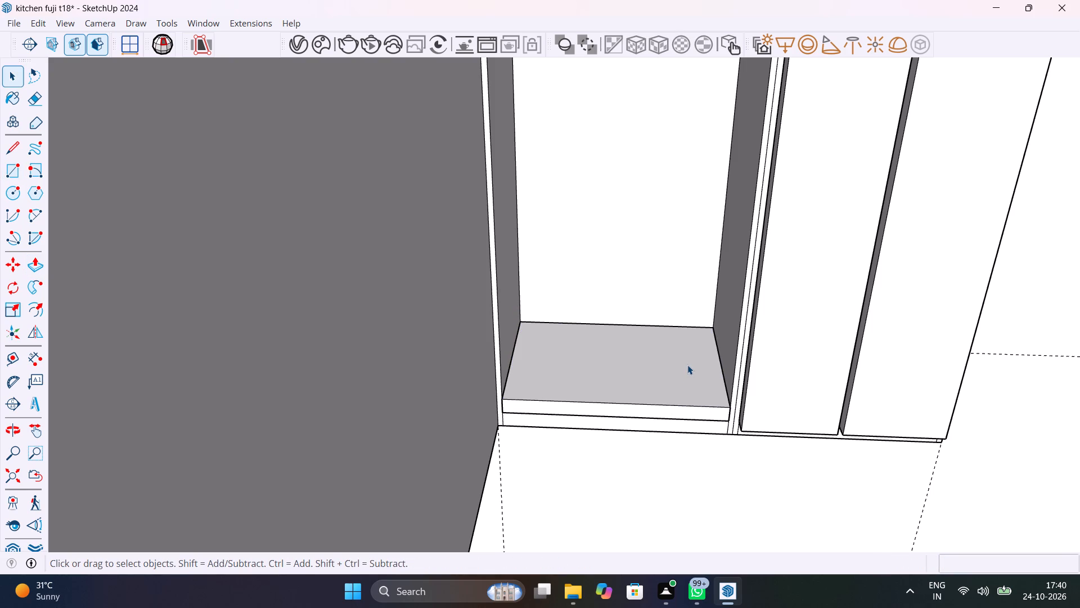
Make the whole 1" shelf board a component, keeping the default settings.
triple_click(686, 412)
right_click(686, 412)
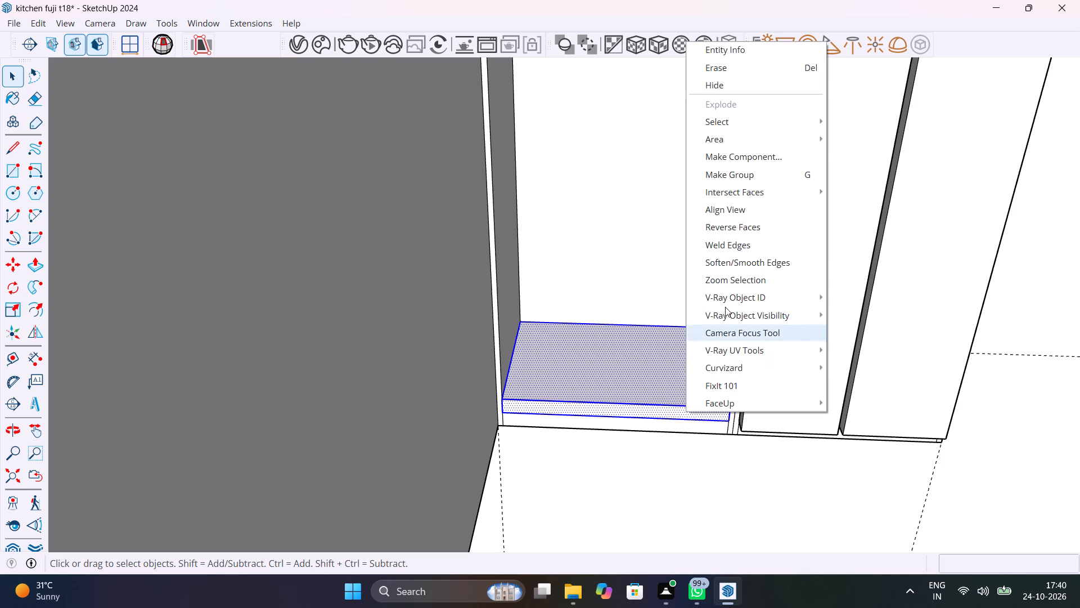
left_click(759, 163)
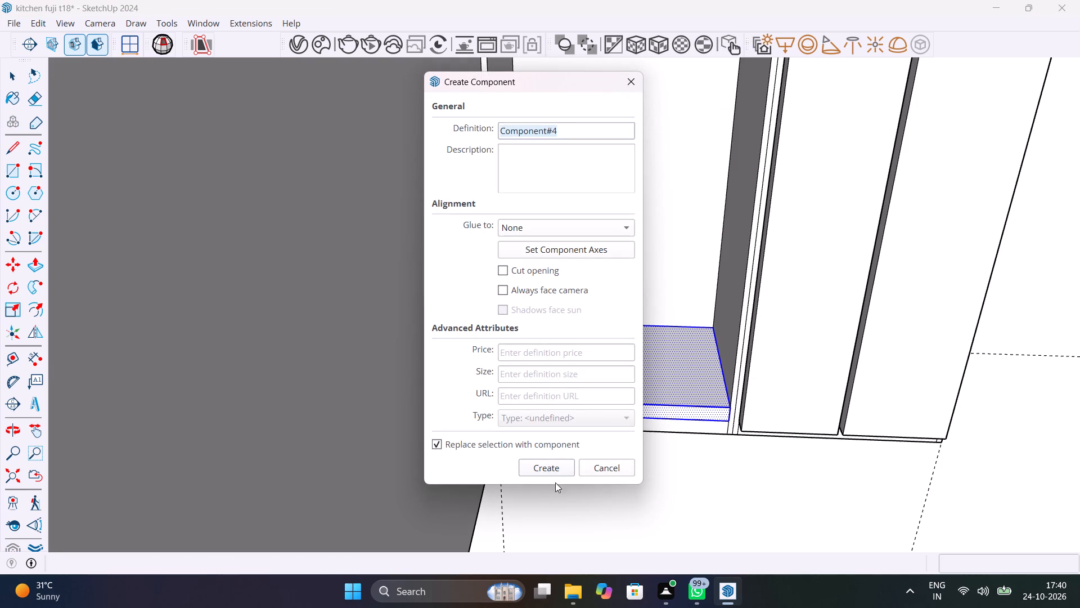
left_click(550, 476)
left_click(547, 466)
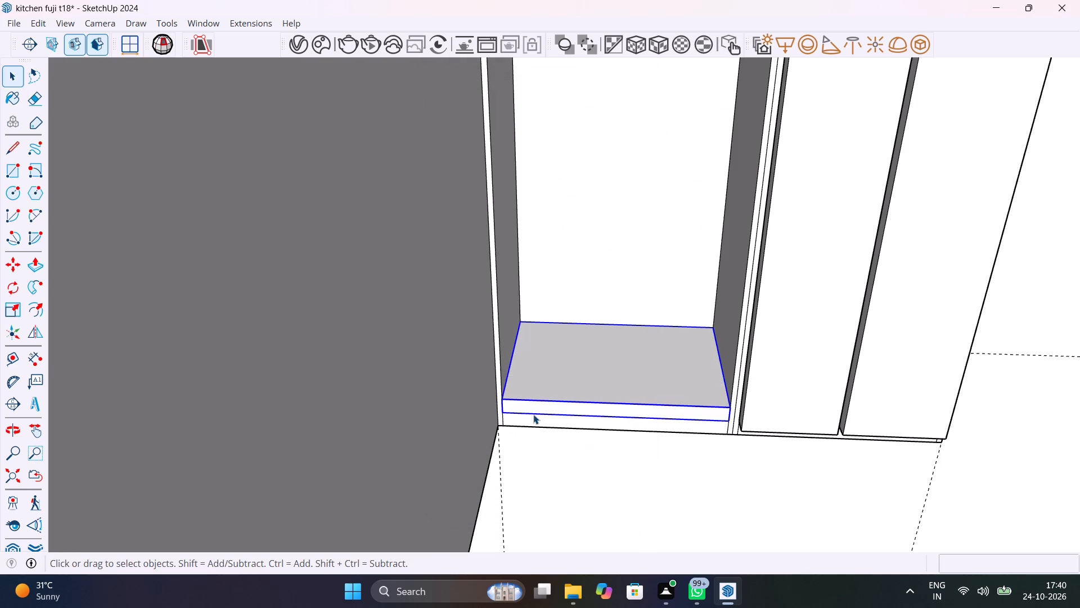
Copy the shelf component up to the niche's top edge and divide the distance into 4 equal shelf spaces.
key("m")
left_click(508, 397)
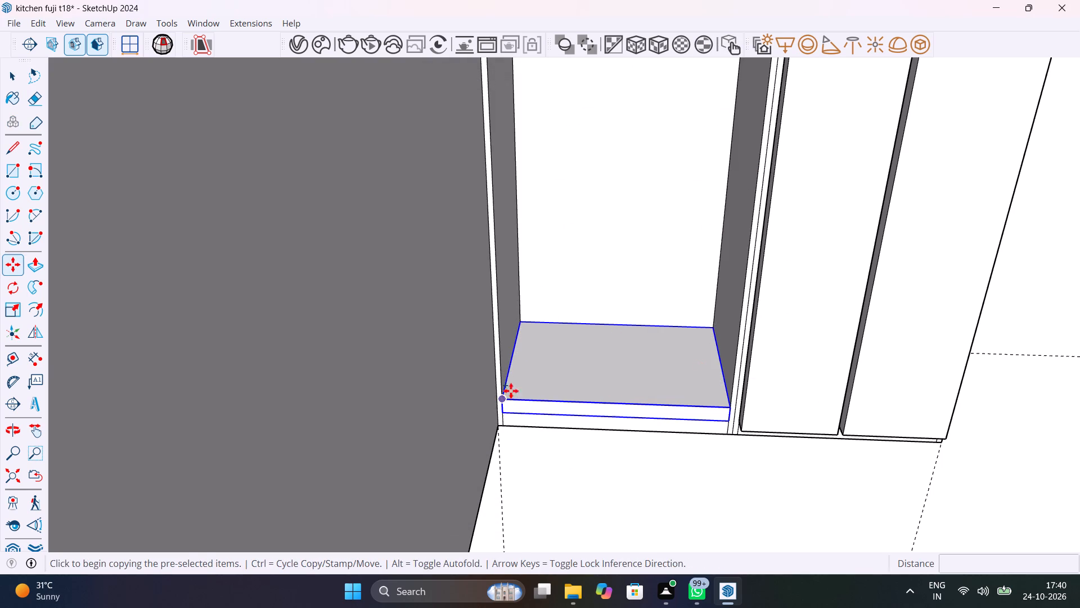
scroll(524, 344, "down", 13)
scroll(512, 264, "up", 11)
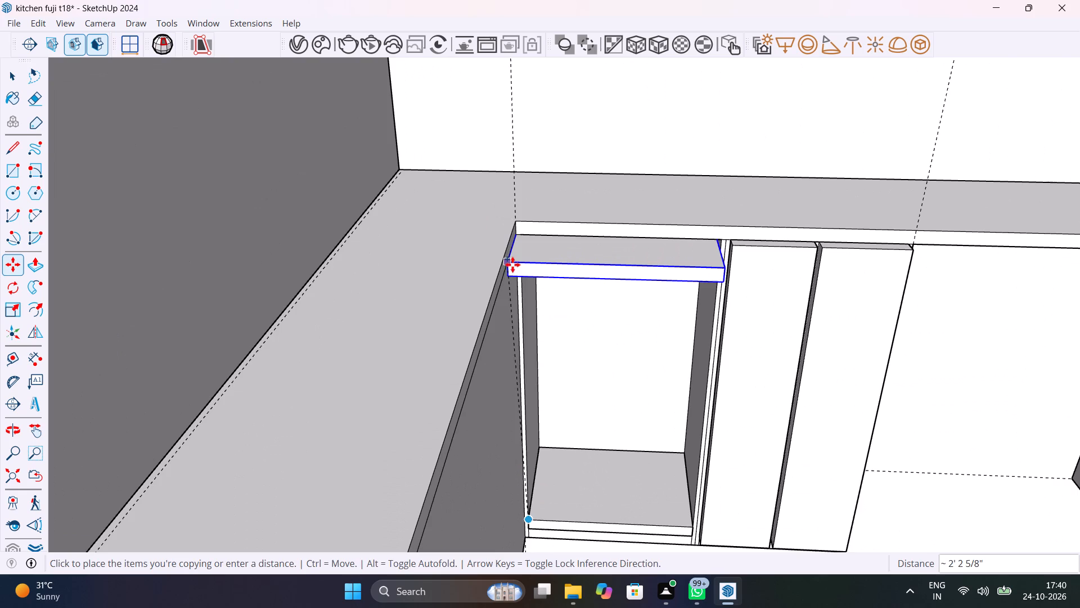
middle_click_drag(520, 260, 514, 160)
scroll(514, 160, "up", 6)
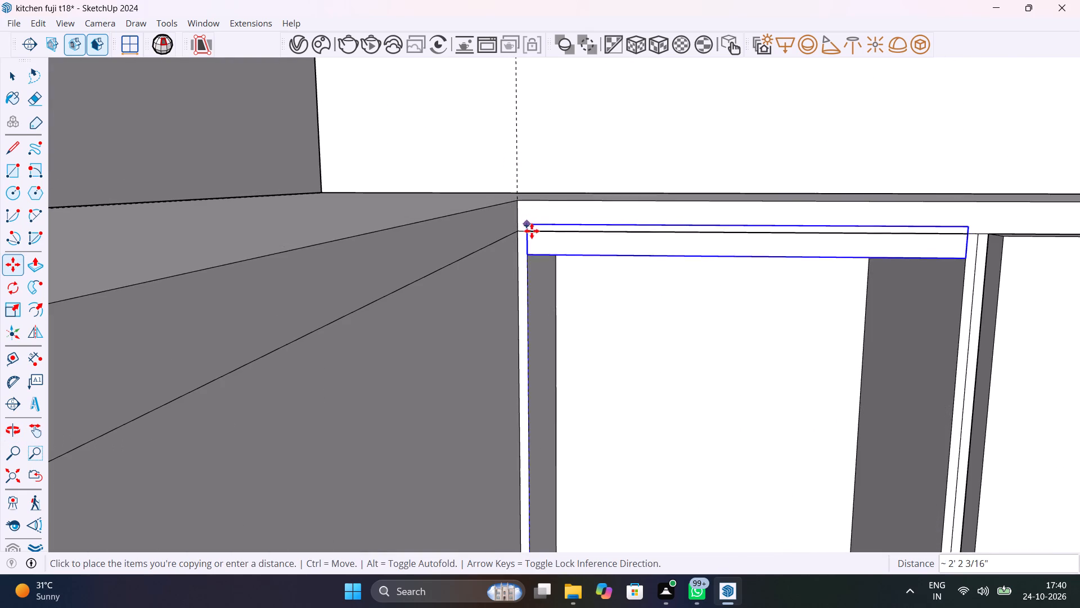
scroll(532, 234, "up", 8)
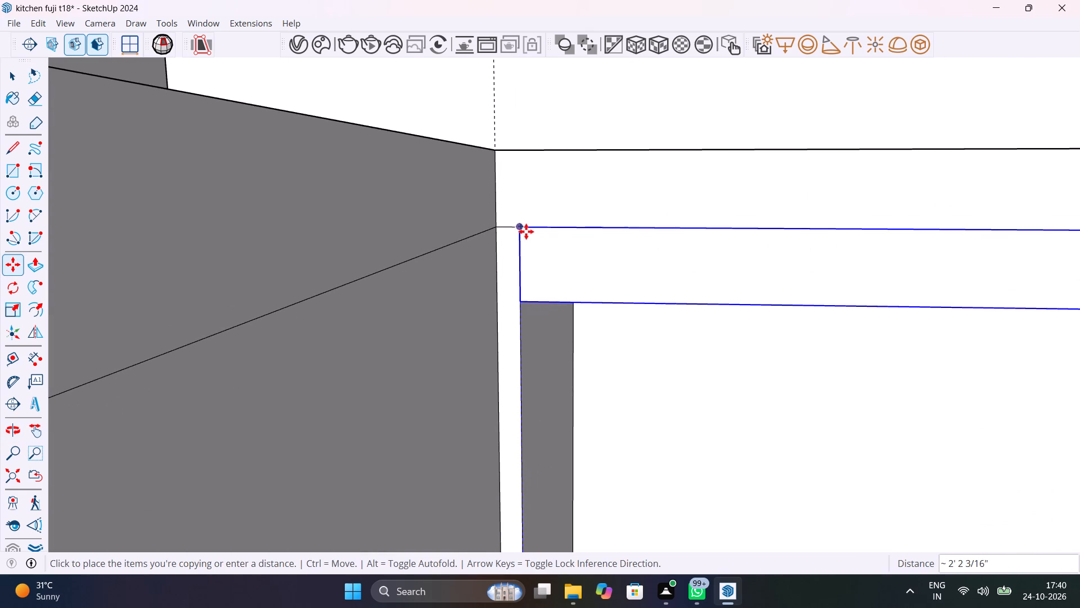
left_click(526, 231)
scroll(544, 272, "down", 20)
scroll(544, 272, "down", 7)
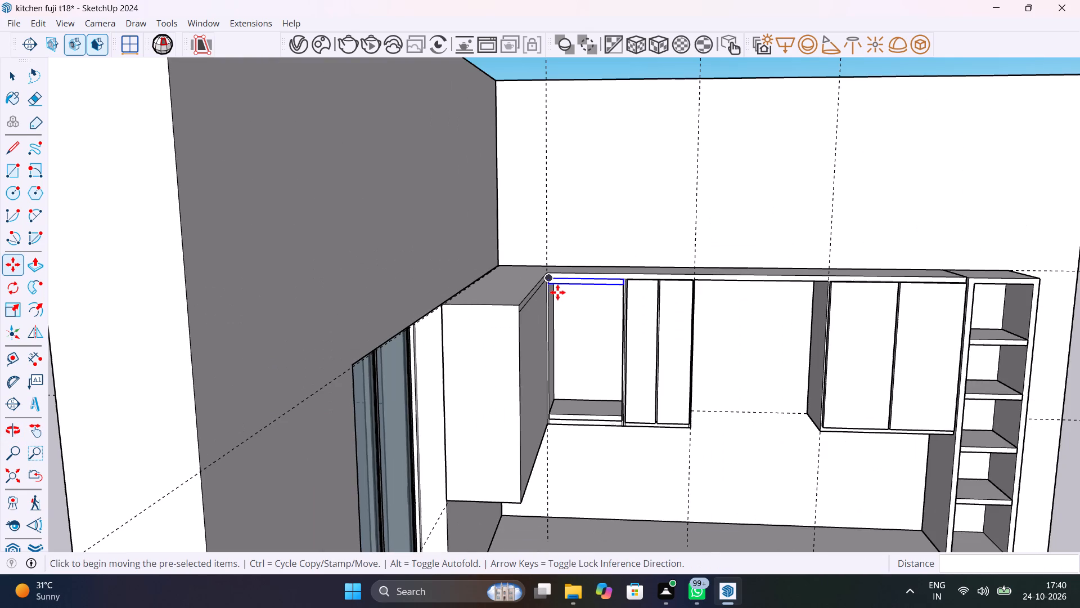
type("4/")
key("Return")
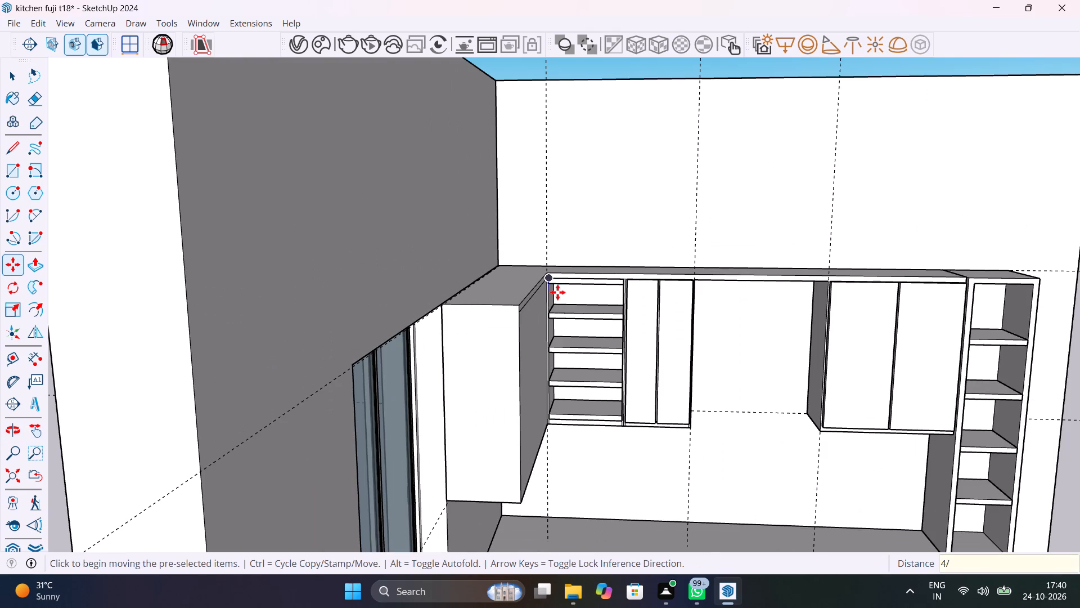
Delete the topmost and bottommost shelf boards in the corner niche.
key("space")
scroll(583, 293, "up", 4)
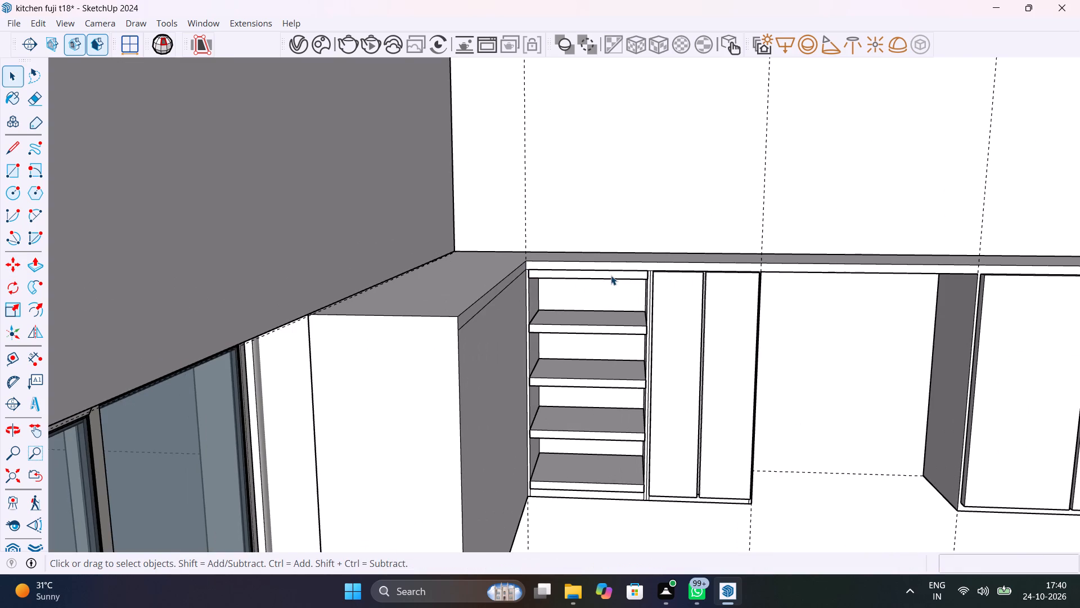
left_click(611, 275)
key("Delete")
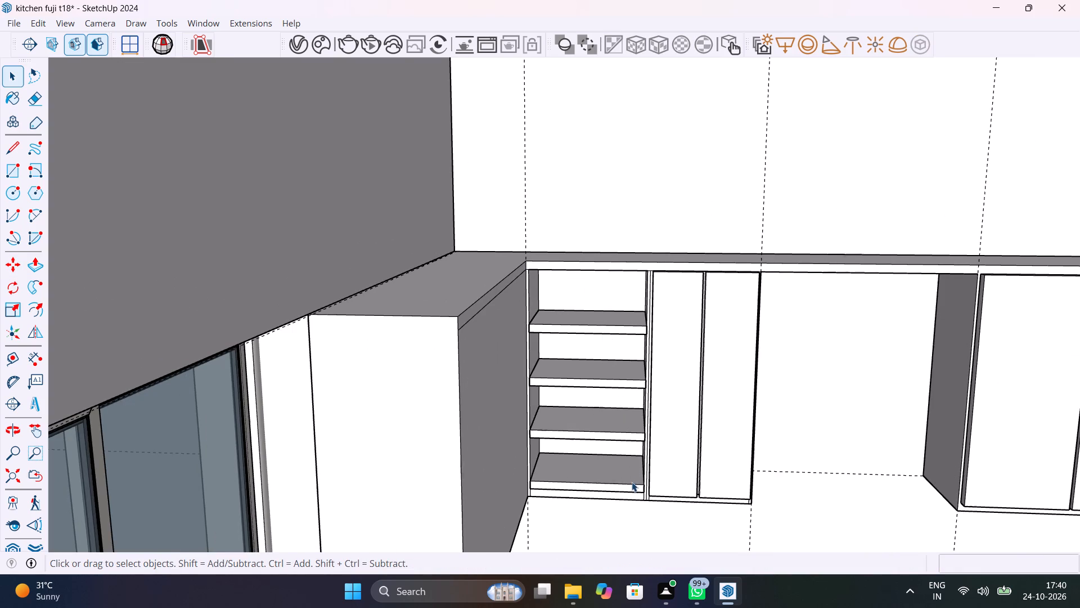
left_click(637, 485)
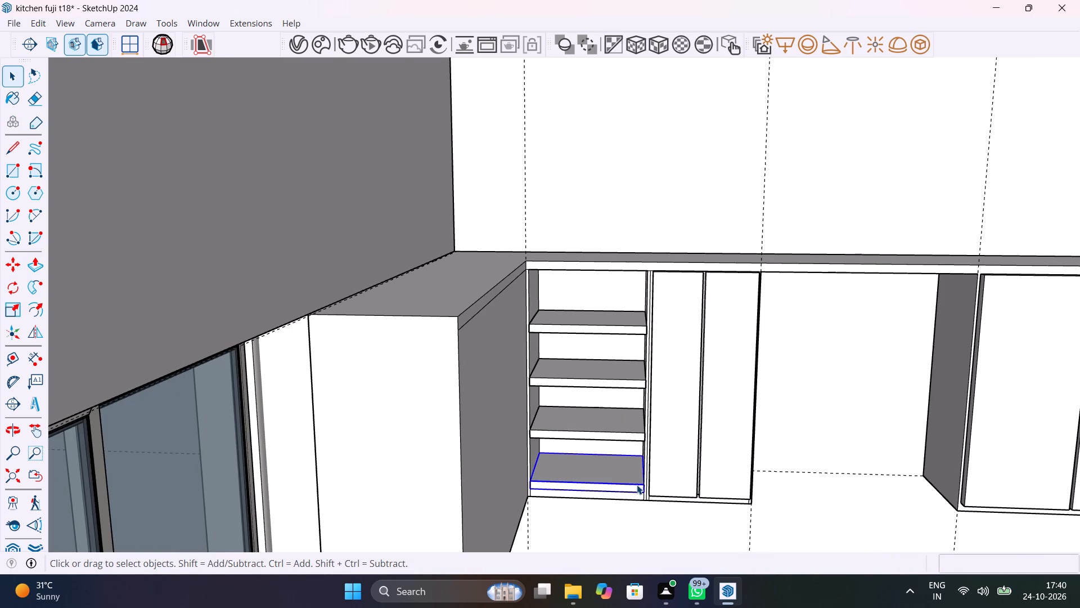
key("Delete")
Open the niche shelf component, push its front face back 1", and close the component.
scroll(568, 431, "up", 4)
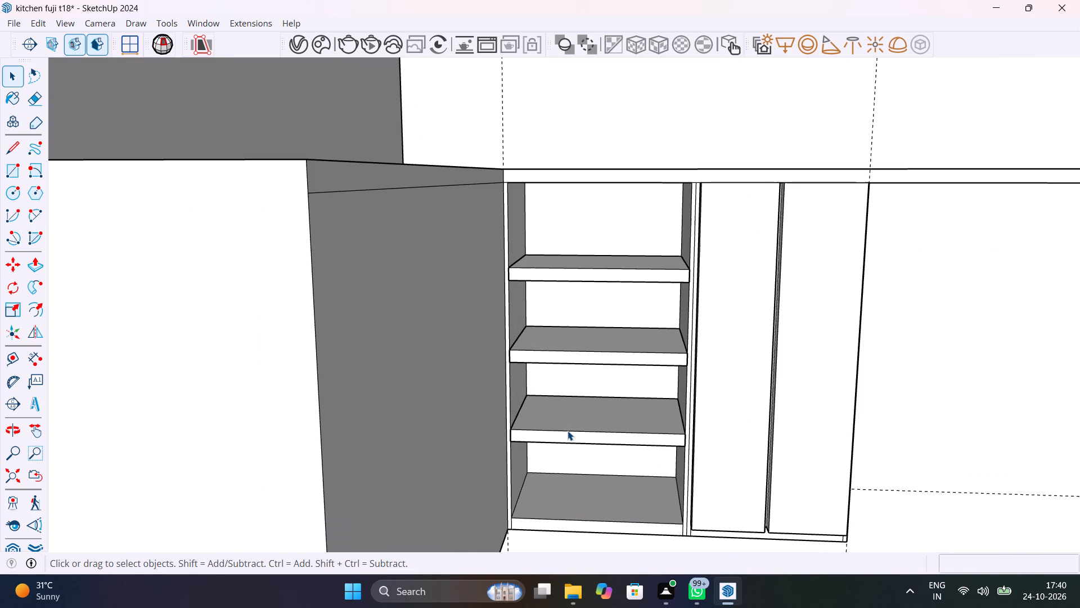
scroll(586, 430, "down", 2)
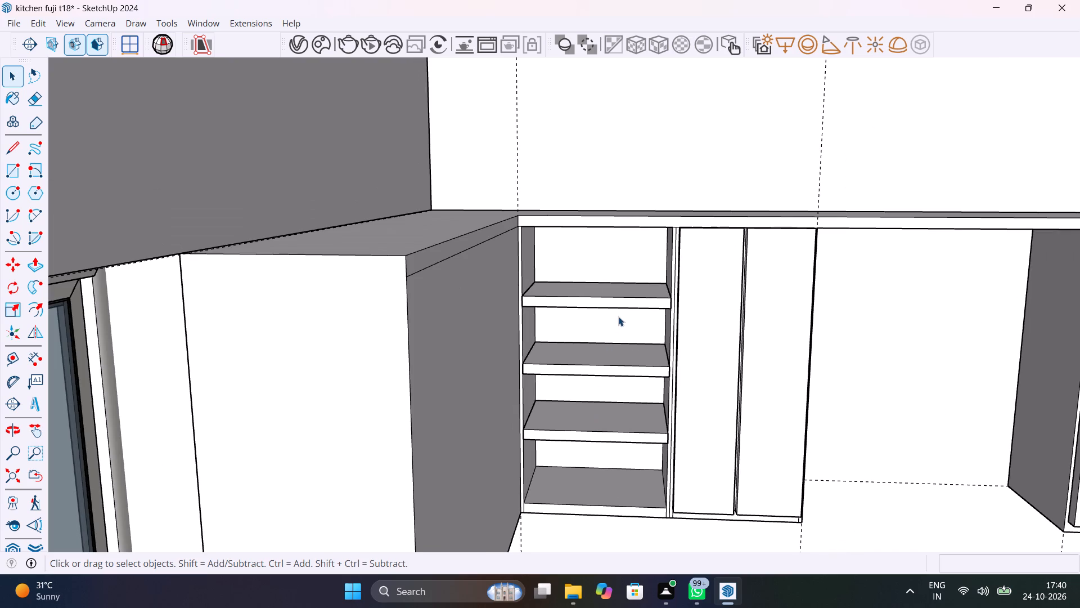
double_click(627, 303)
left_click(627, 303)
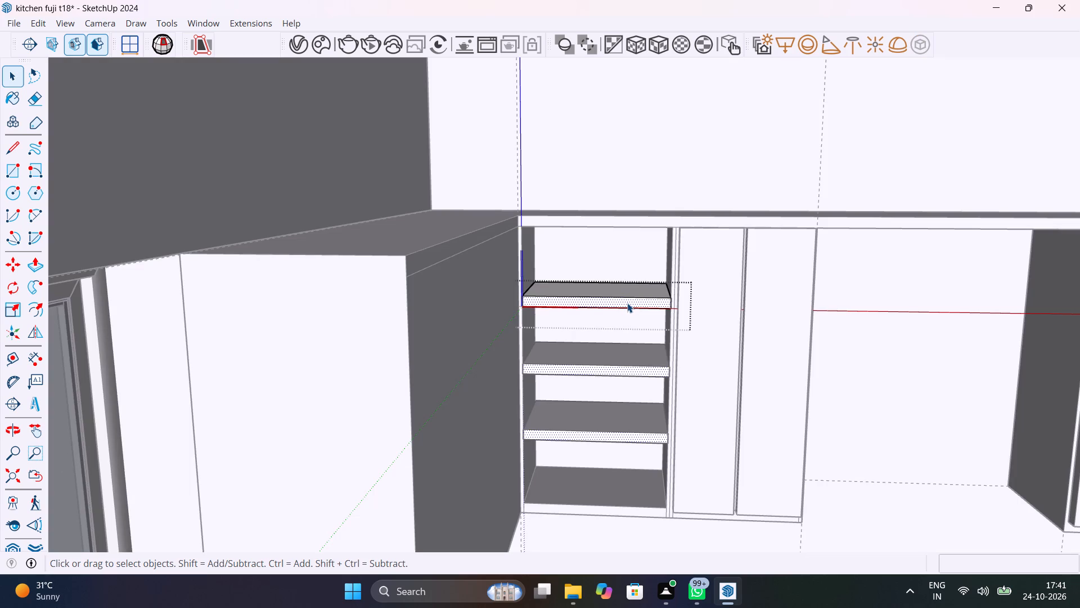
key("p")
left_click(627, 303)
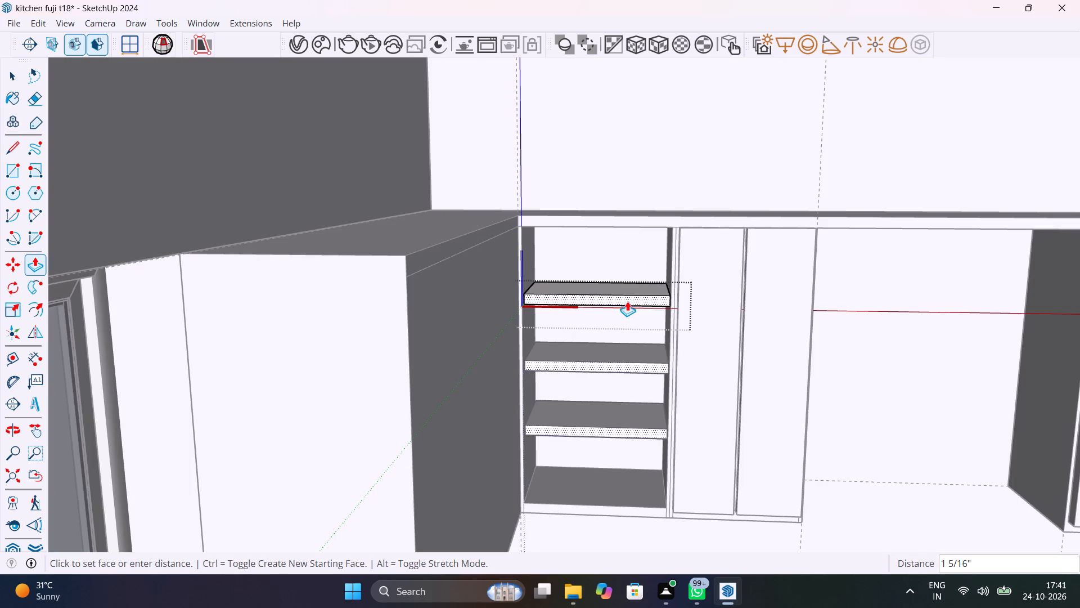
type("1\"")
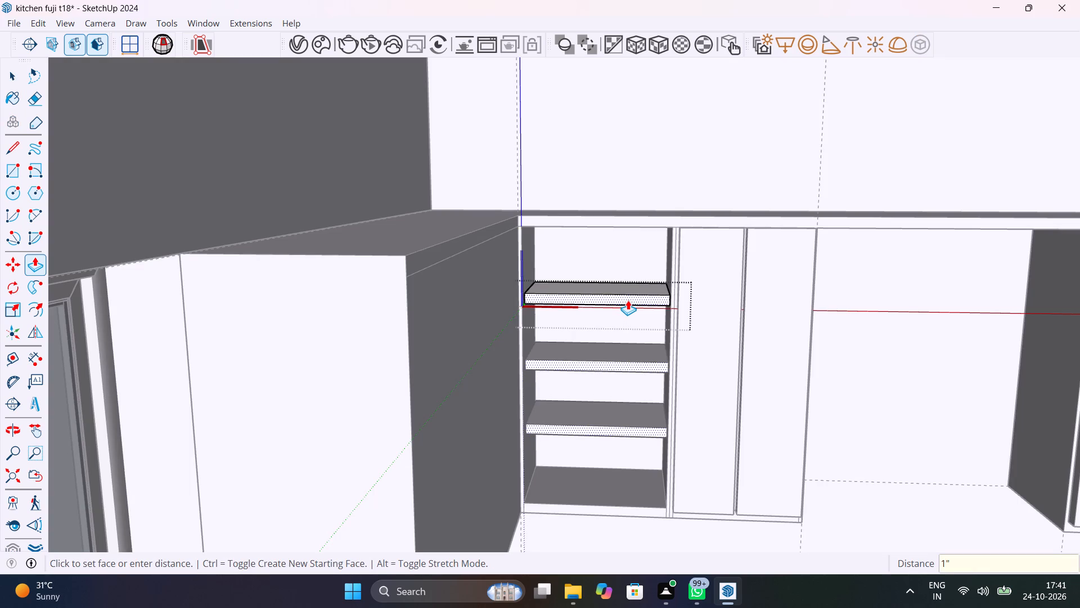
key("Return")
scroll(628, 300, "up", 7)
middle_click_drag(679, 342, 754, 376)
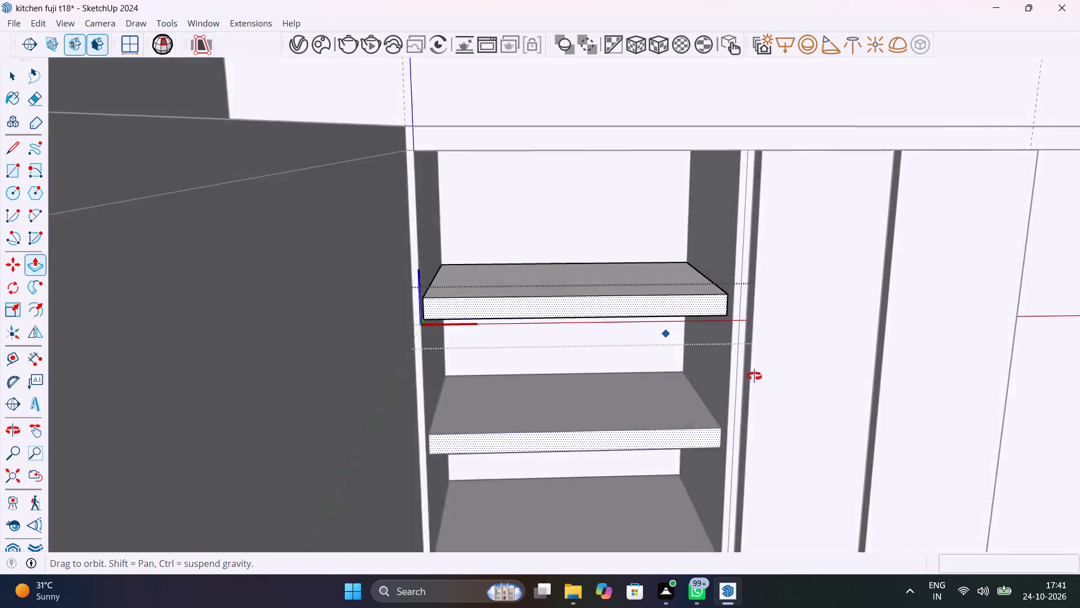
middle_click_drag(754, 376, 713, 372)
scroll(713, 373, "up", 1)
key("space")
scroll(713, 373, "down", 17)
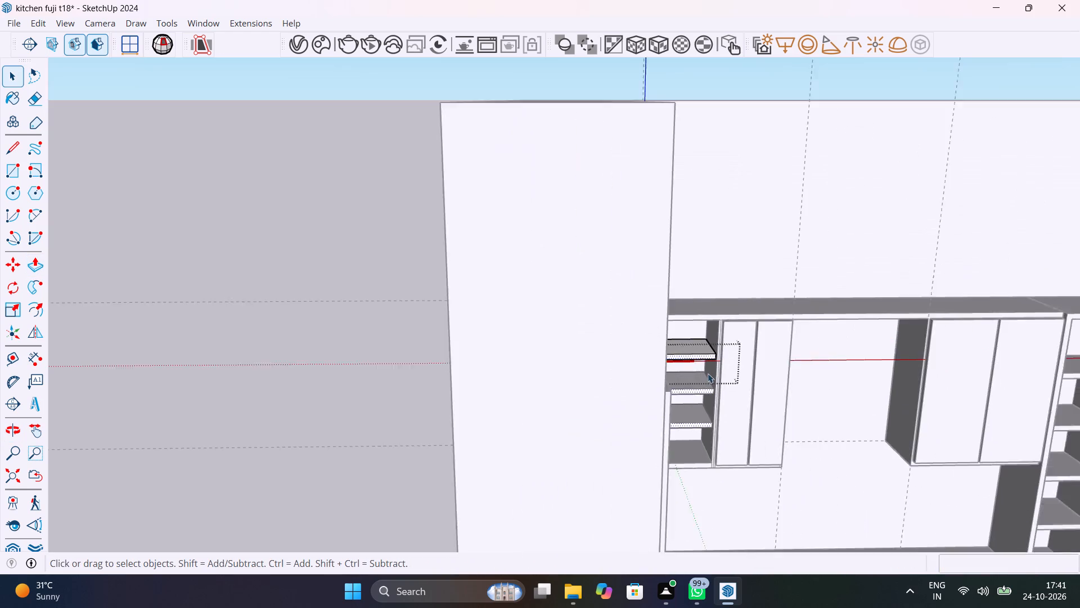
left_click(500, 301)
left_click(515, 278)
Open the wall cabinet group beside the window and copy its window-side vertical front edge 8mm inward.
middle_click_drag(767, 373, 542, 337)
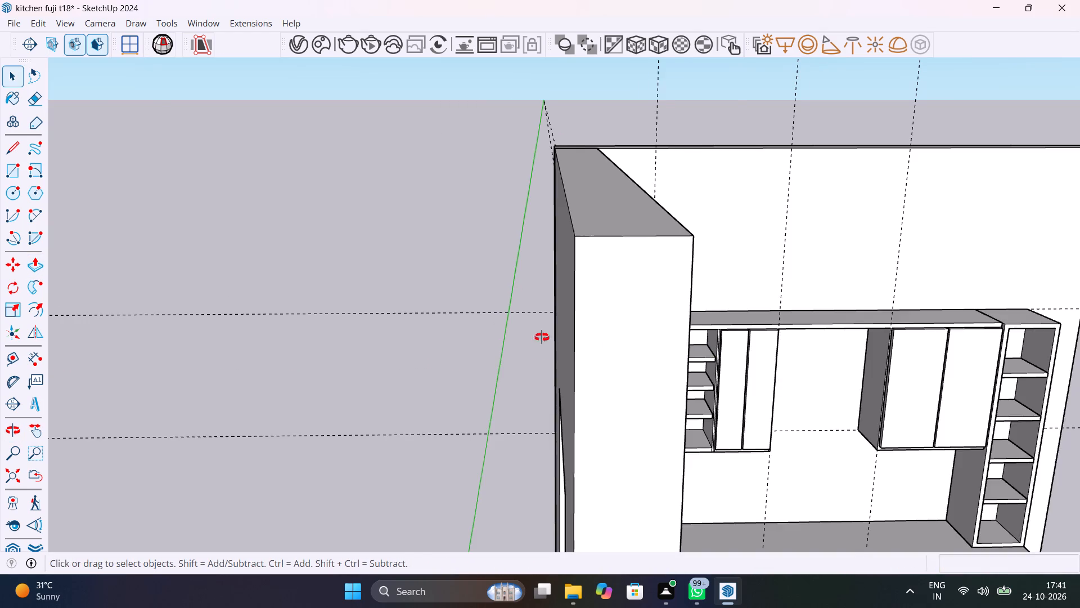
middle_click_drag(542, 337, 477, 334)
scroll(531, 356, "down", 2)
middle_click_drag(588, 397, 658, 387, "shift")
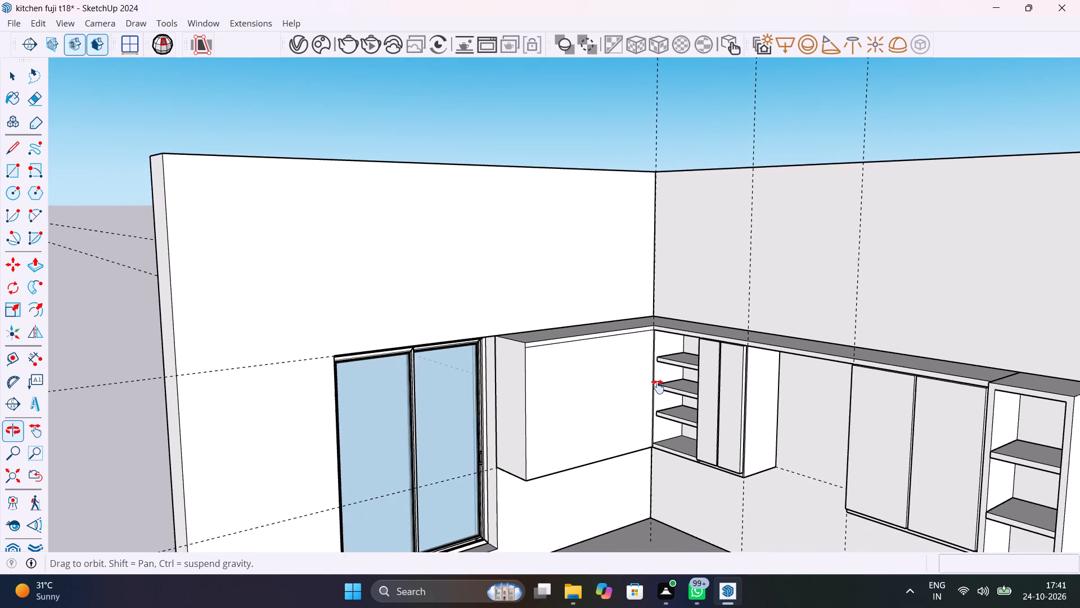
middle_click_drag(658, 387, 606, 397, "shift")
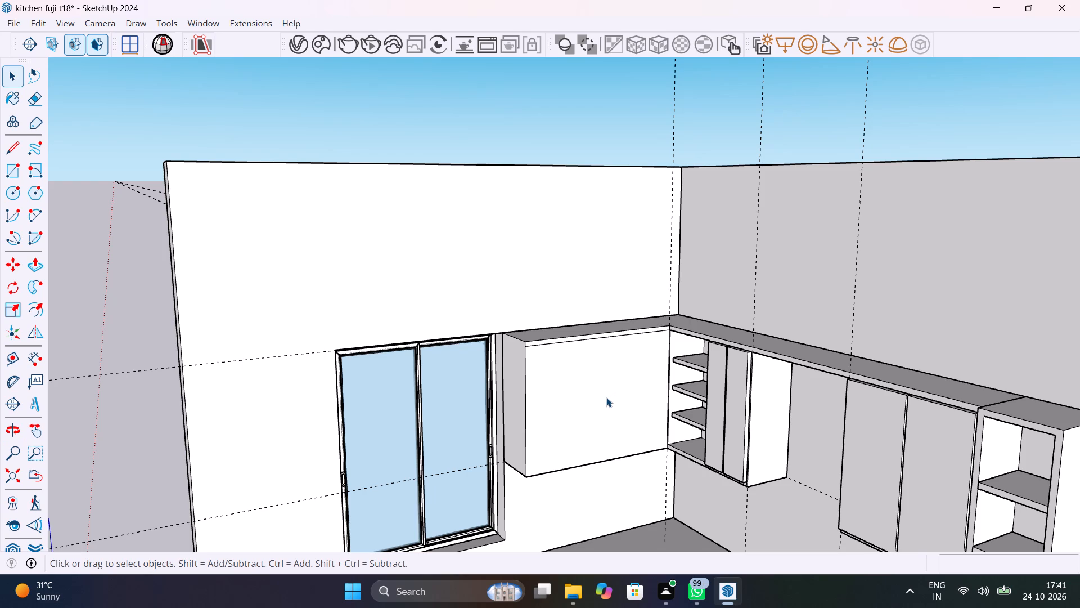
scroll(542, 405, "up", 3)
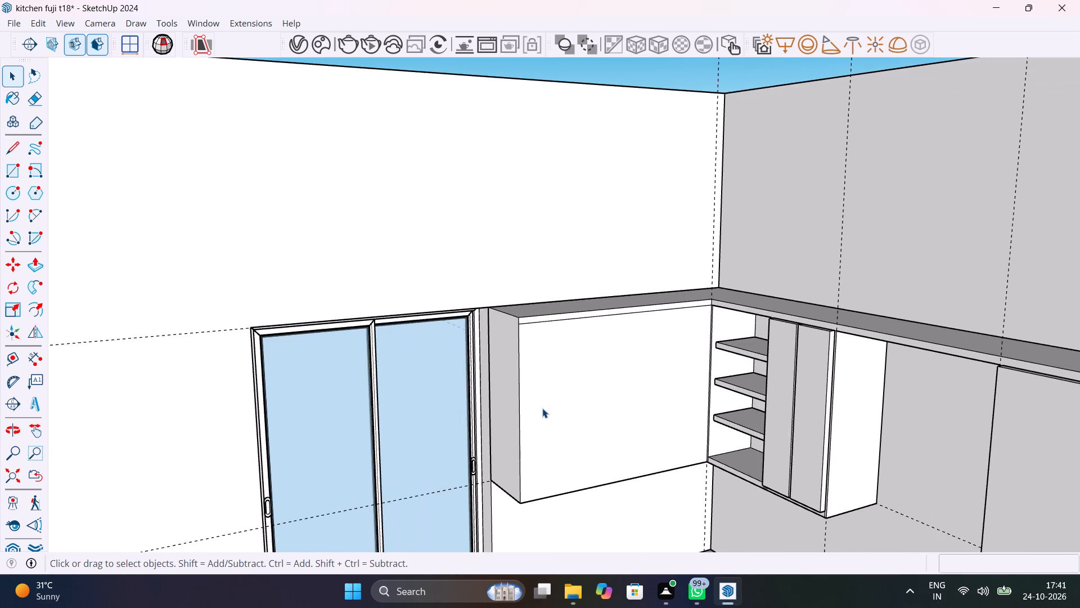
double_click(545, 405)
scroll(545, 405, "up", 4)
middle_click_drag(548, 414, 505, 403)
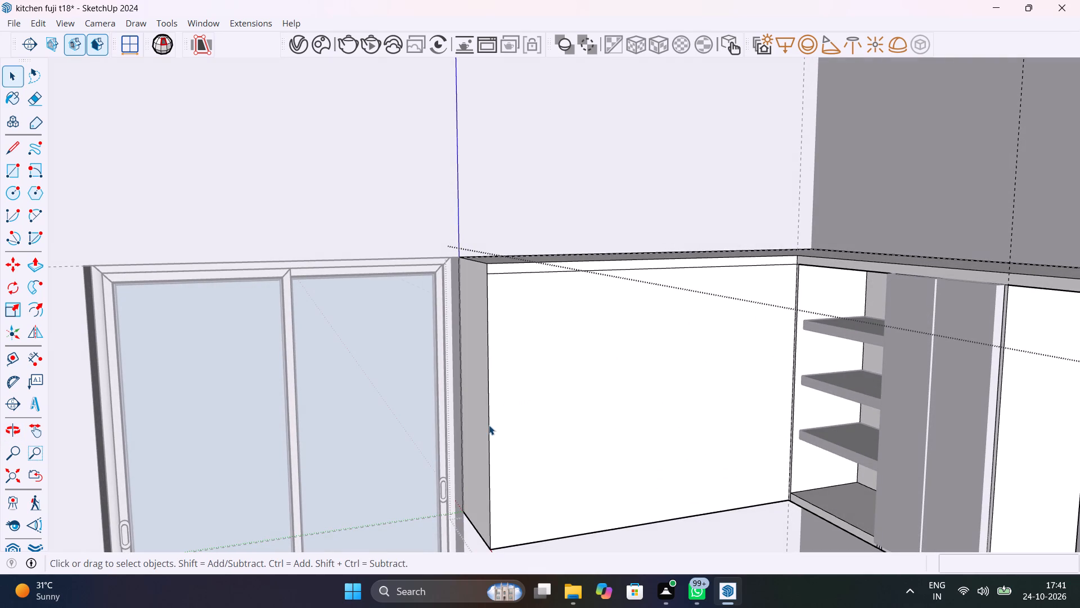
left_click(489, 427)
key("m")
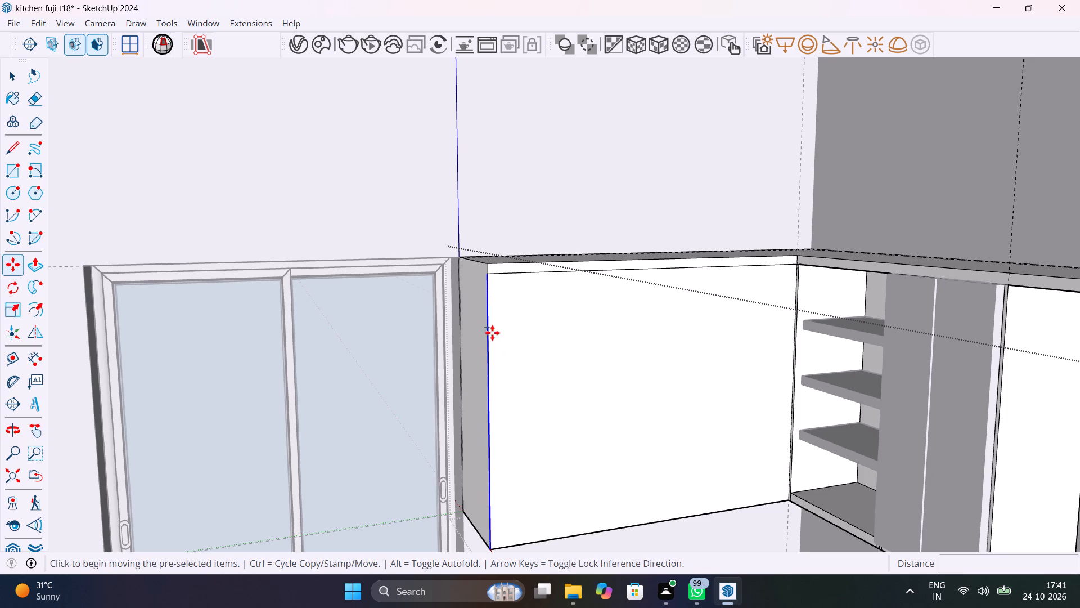
left_click(489, 275)
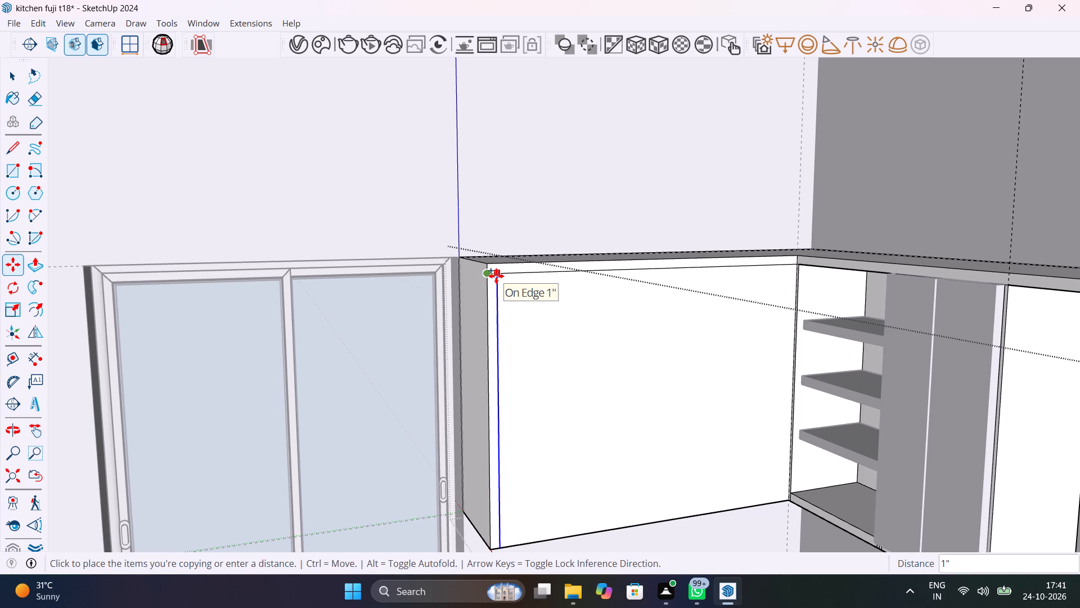
type("8mm")
key("Return")
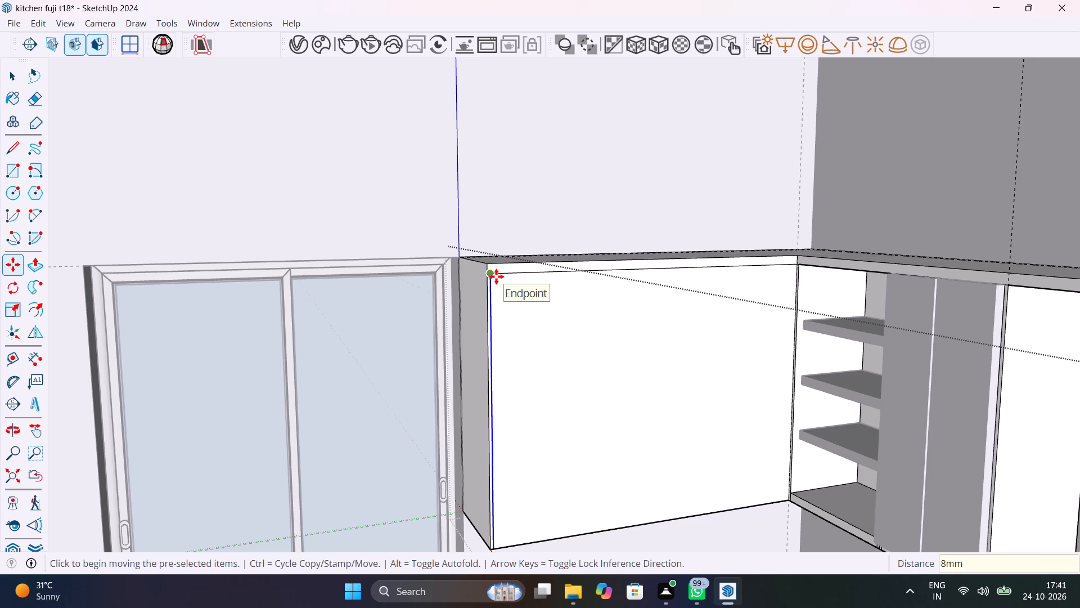
key("Escape")
Copy the cabinet front's vertical edge next to the corner niche 8mm inward.
scroll(846, 285, "up", 2)
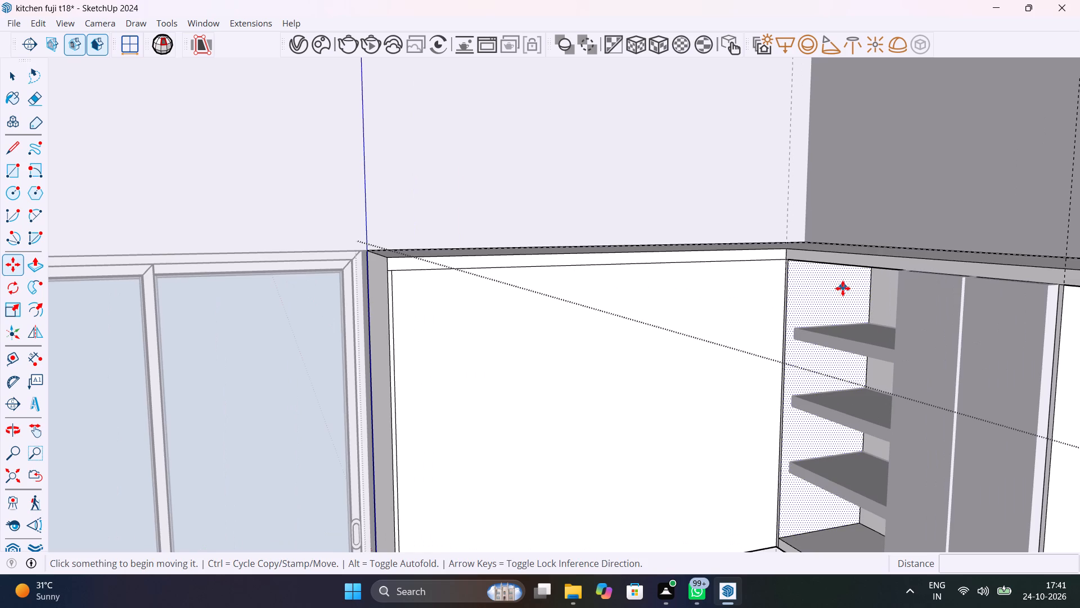
key("space")
scroll(790, 266, "up", 8)
left_click(780, 278)
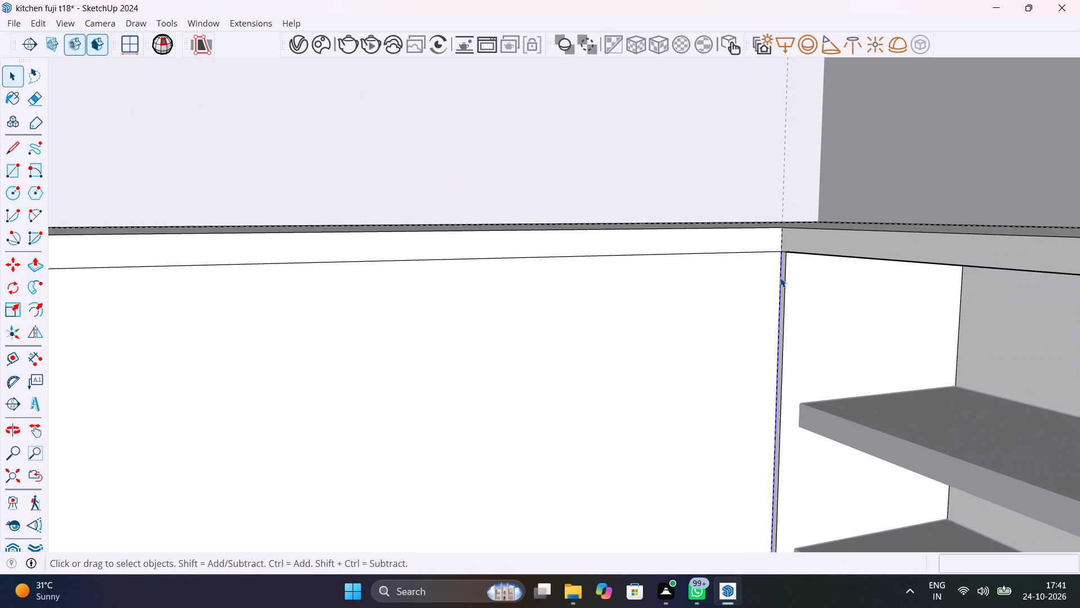
key("m")
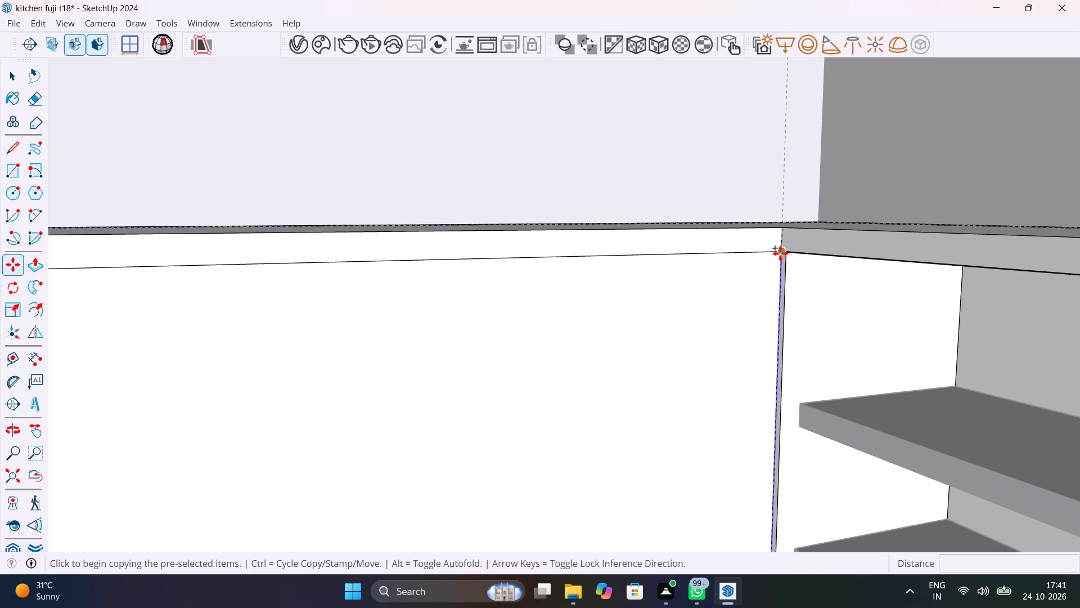
left_click(780, 253)
type("8mm")
key("Return")
key("space")
Copy the bottom front edge of the window-side cabinet up 1".
scroll(758, 254, "down", 5)
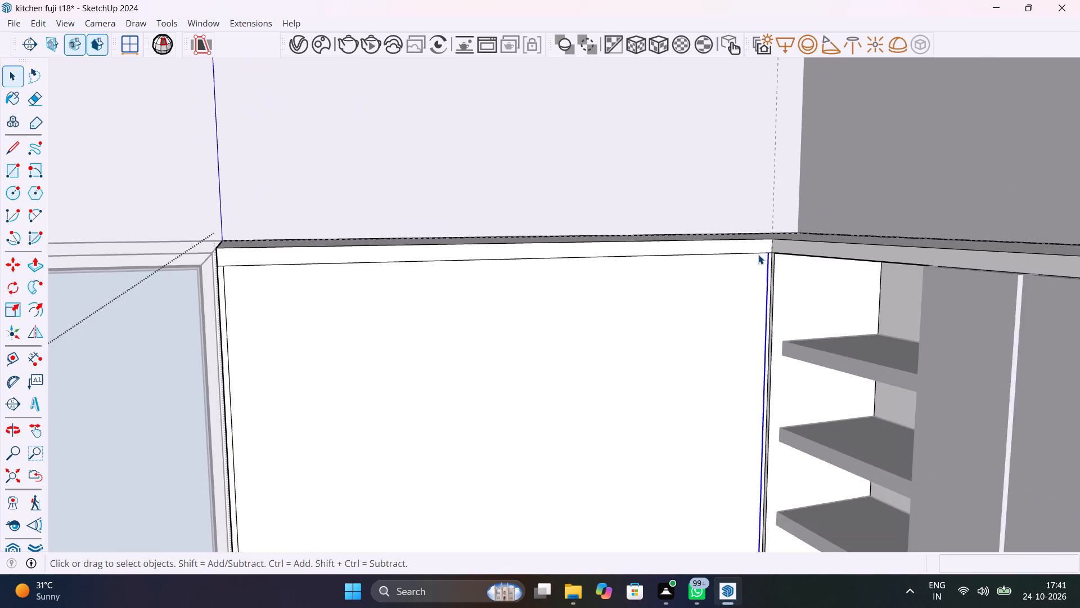
scroll(758, 254, "down", 10)
scroll(663, 438, "up", 6)
left_click(663, 436)
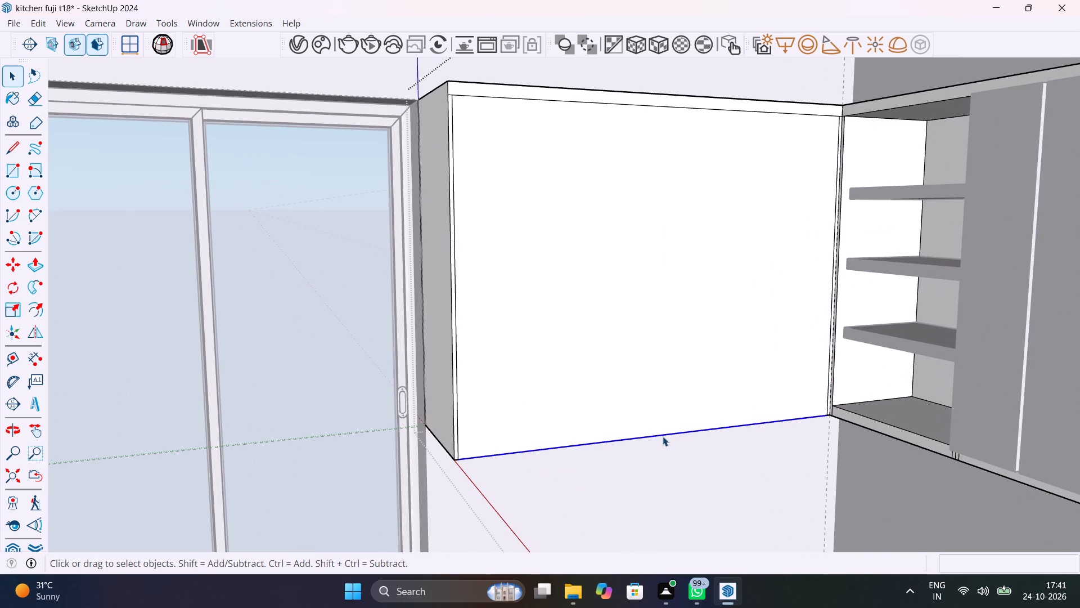
key("m")
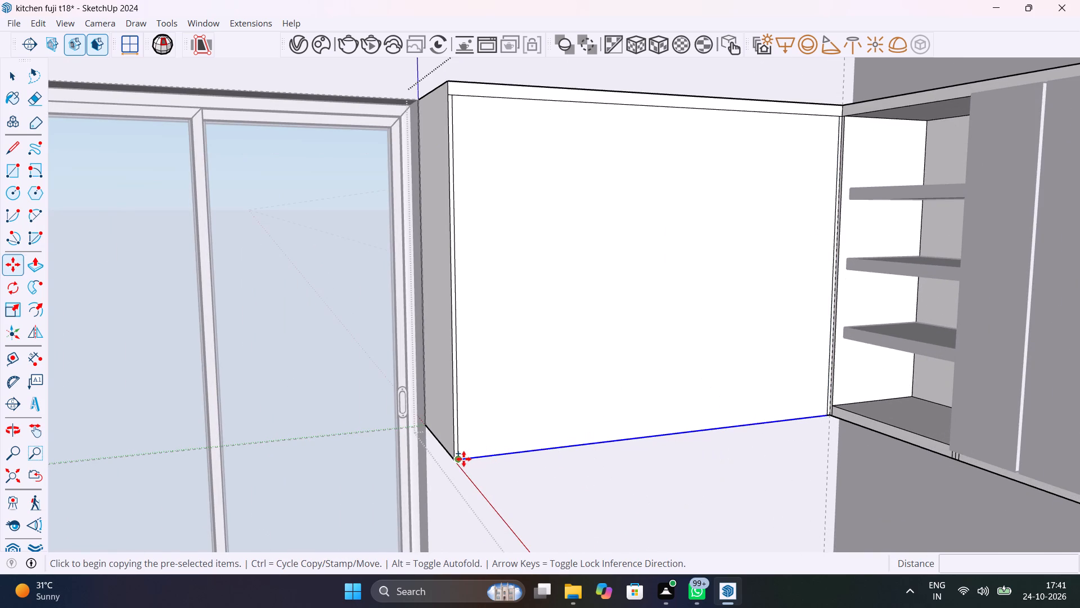
left_click(463, 459)
type("1\"")
key("Return")
key("space")
Push the framed front panel 10" into the window-side cabinet to hollow it out, and close the group.
scroll(463, 441, "down", 6)
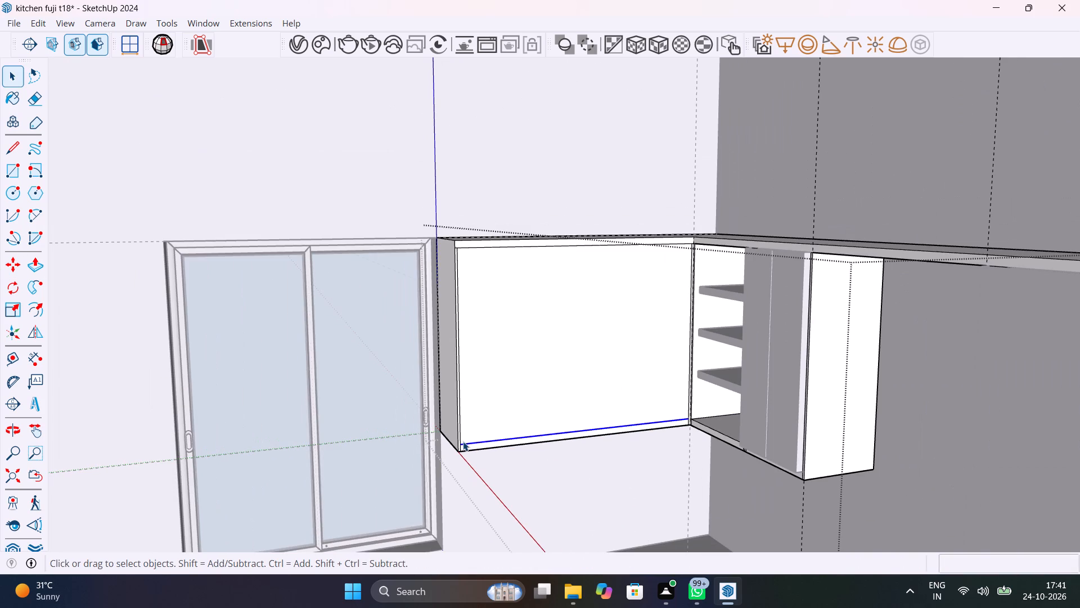
middle_click_drag(494, 438, 494, 448, "shift")
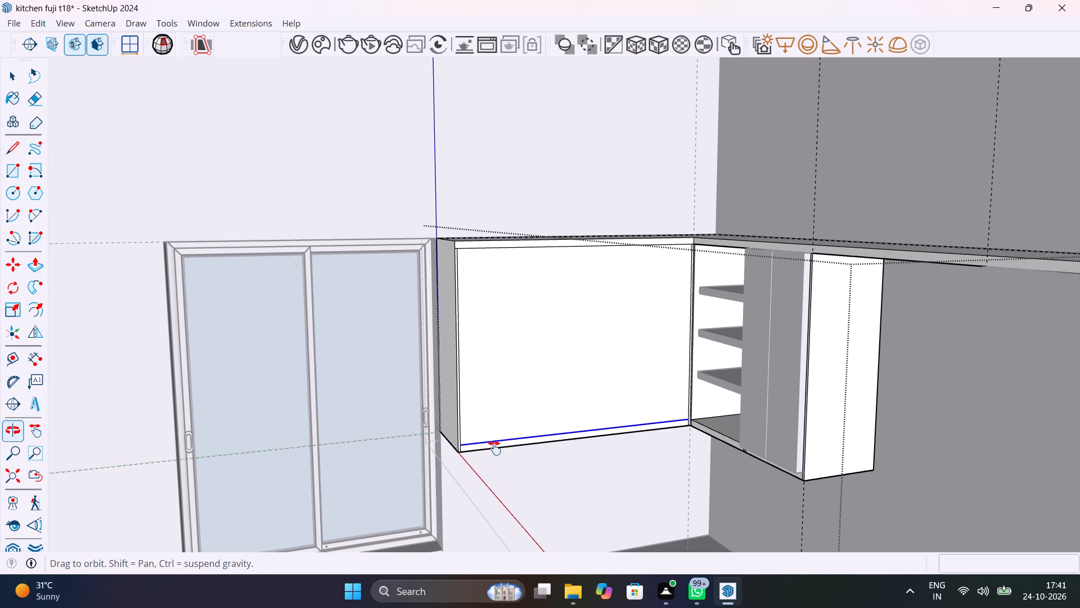
middle_click_drag(494, 448, 460, 506, "shift")
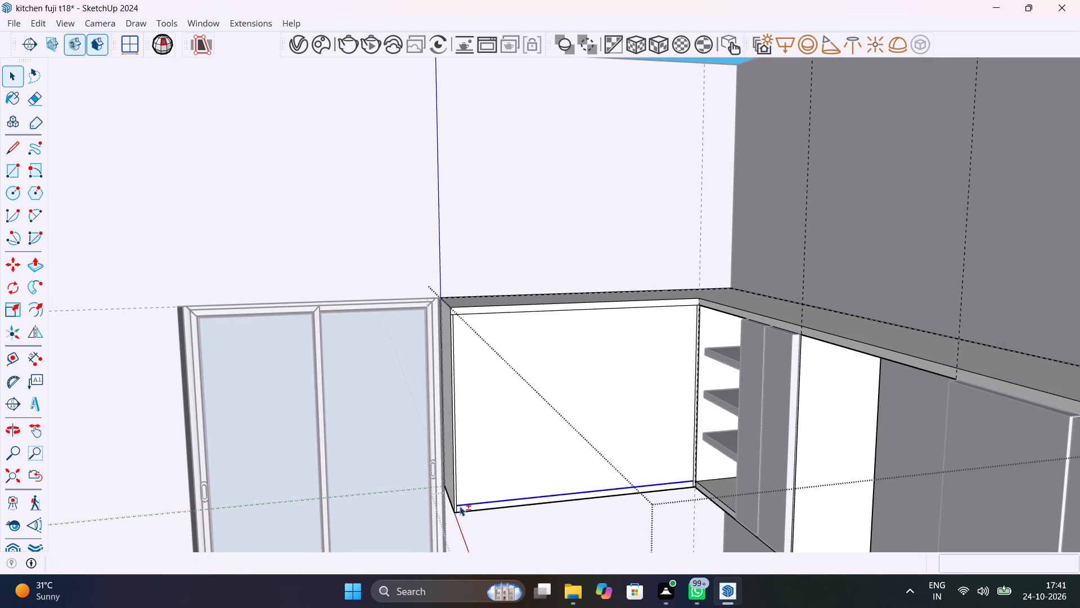
left_click(561, 441)
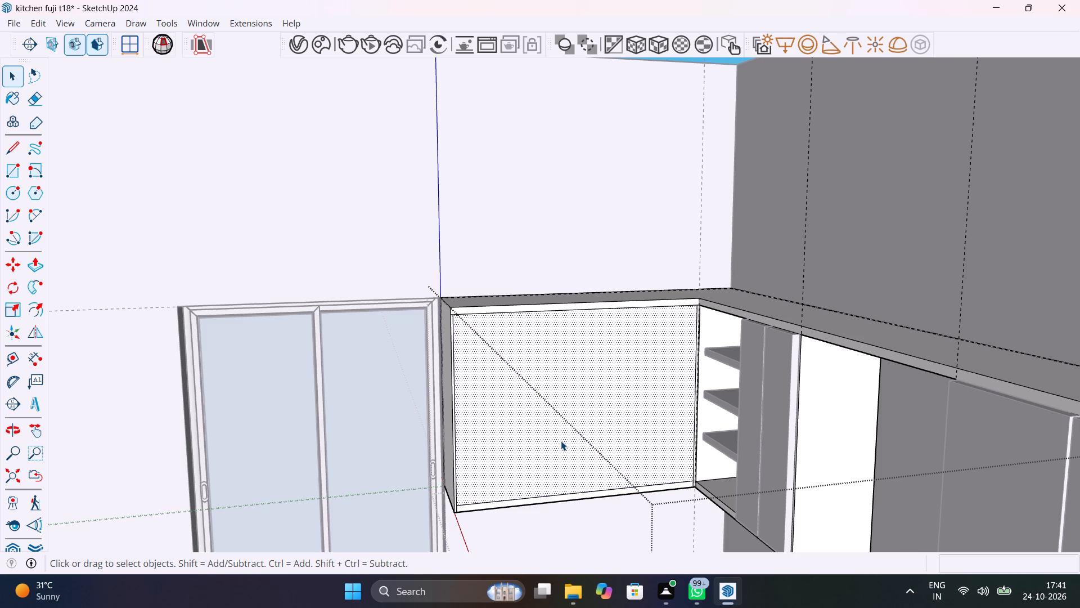
key("p")
left_click(561, 441)
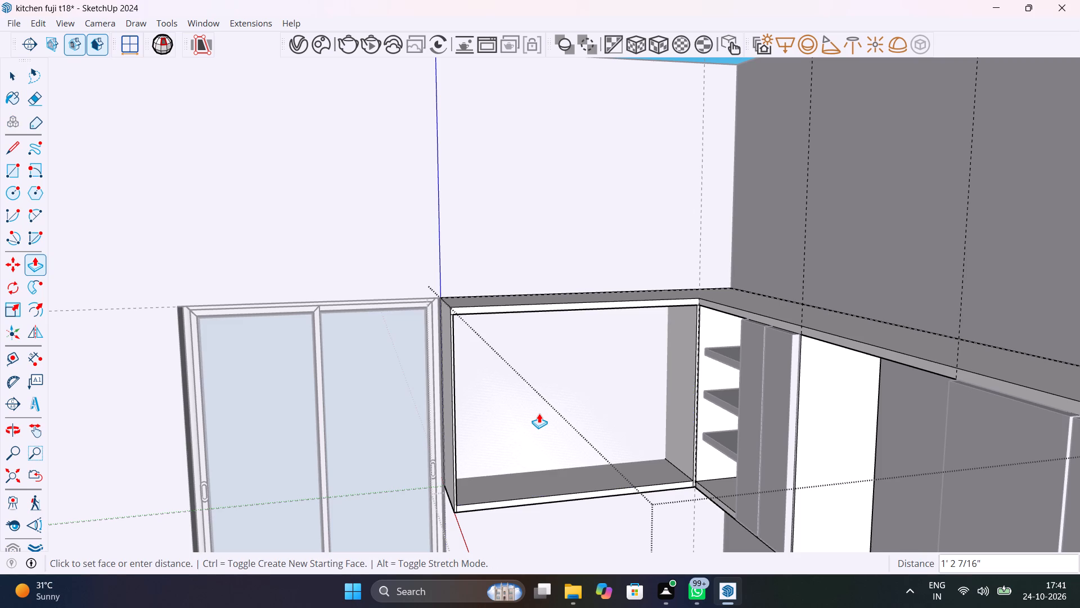
type("10\"")
key("Return")
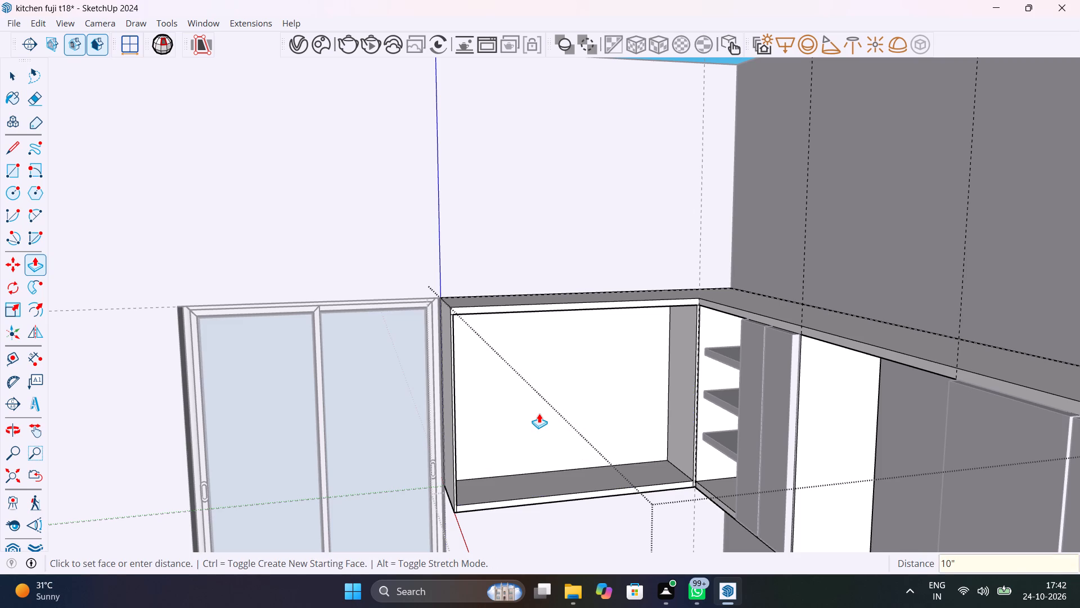
key("space")
scroll(539, 413, "down", 9)
left_click(900, 247)
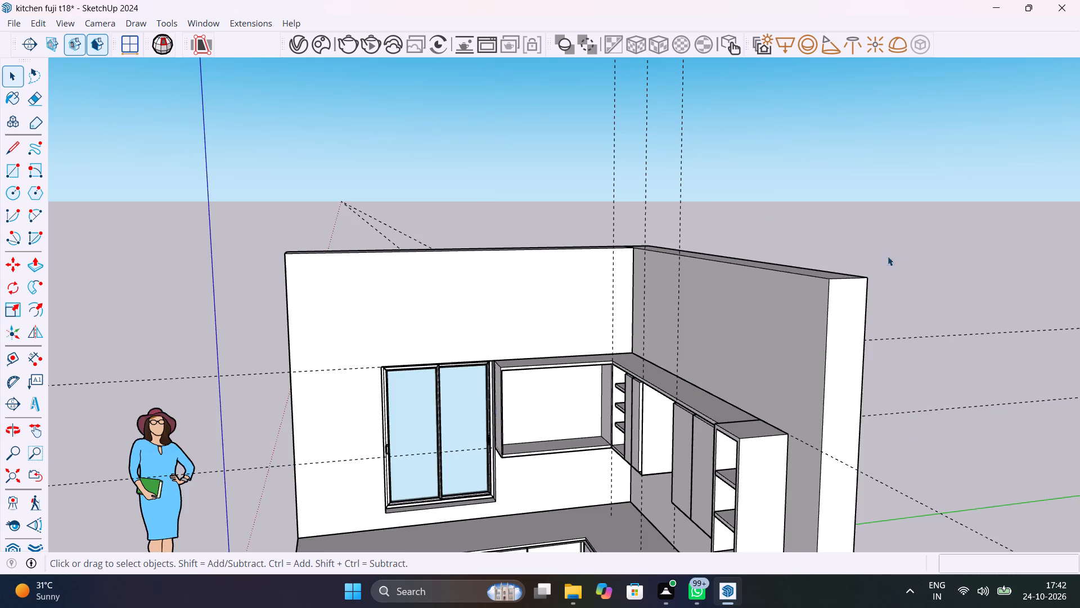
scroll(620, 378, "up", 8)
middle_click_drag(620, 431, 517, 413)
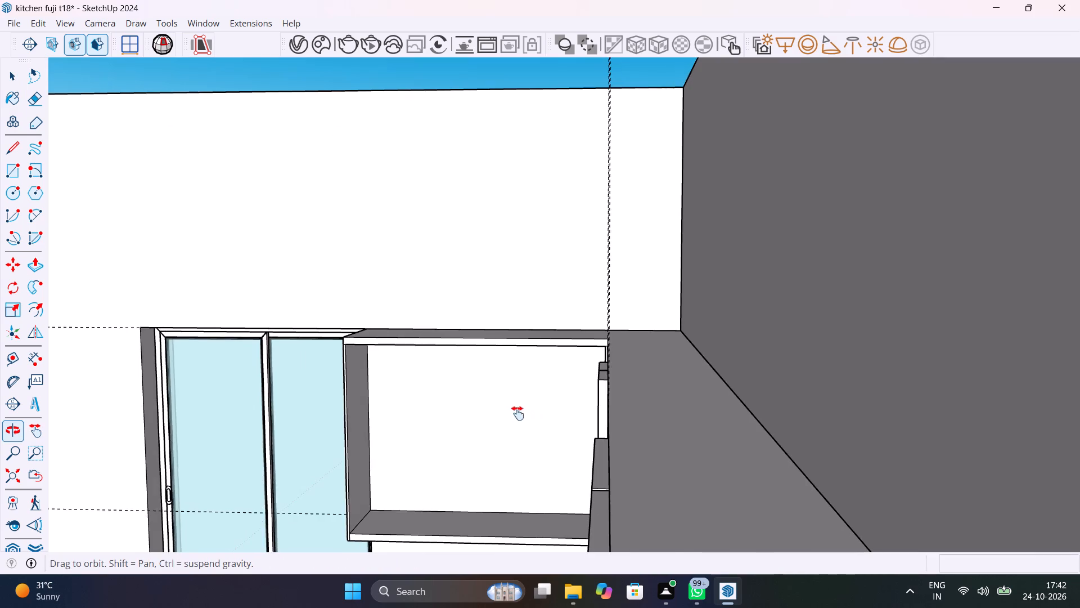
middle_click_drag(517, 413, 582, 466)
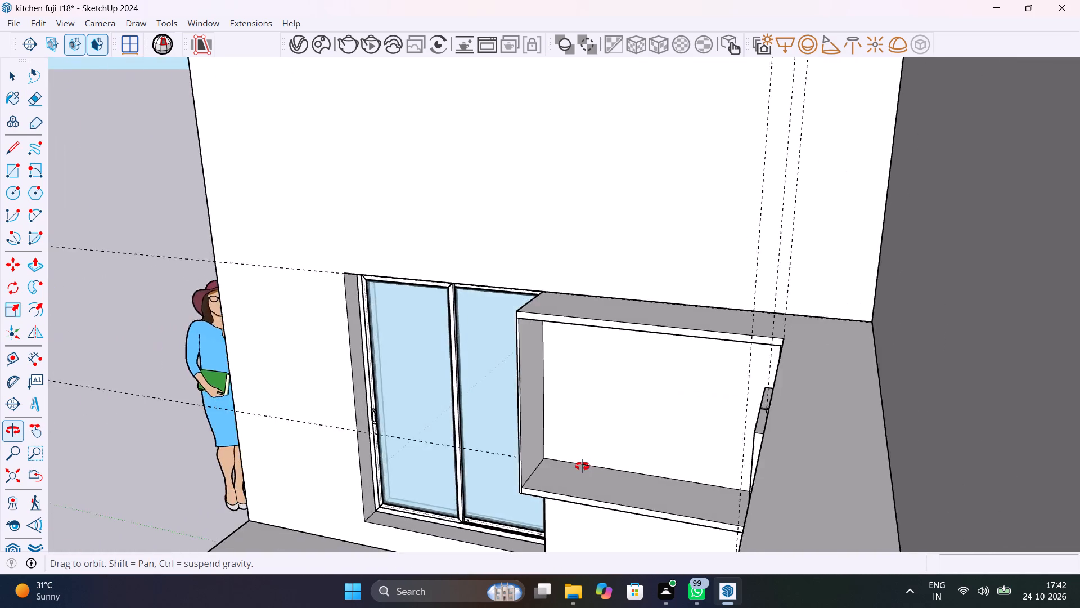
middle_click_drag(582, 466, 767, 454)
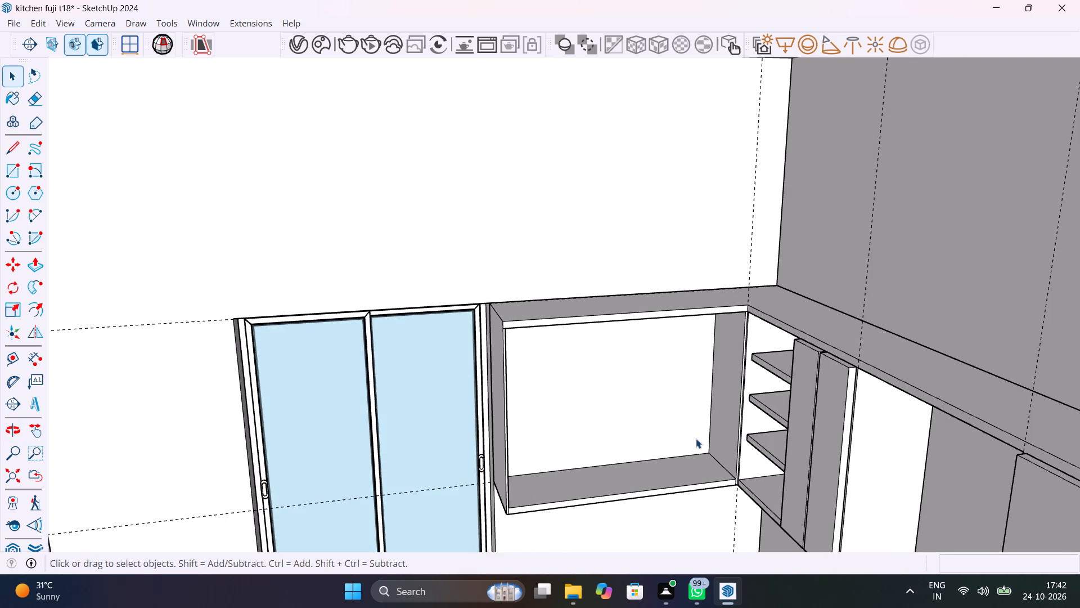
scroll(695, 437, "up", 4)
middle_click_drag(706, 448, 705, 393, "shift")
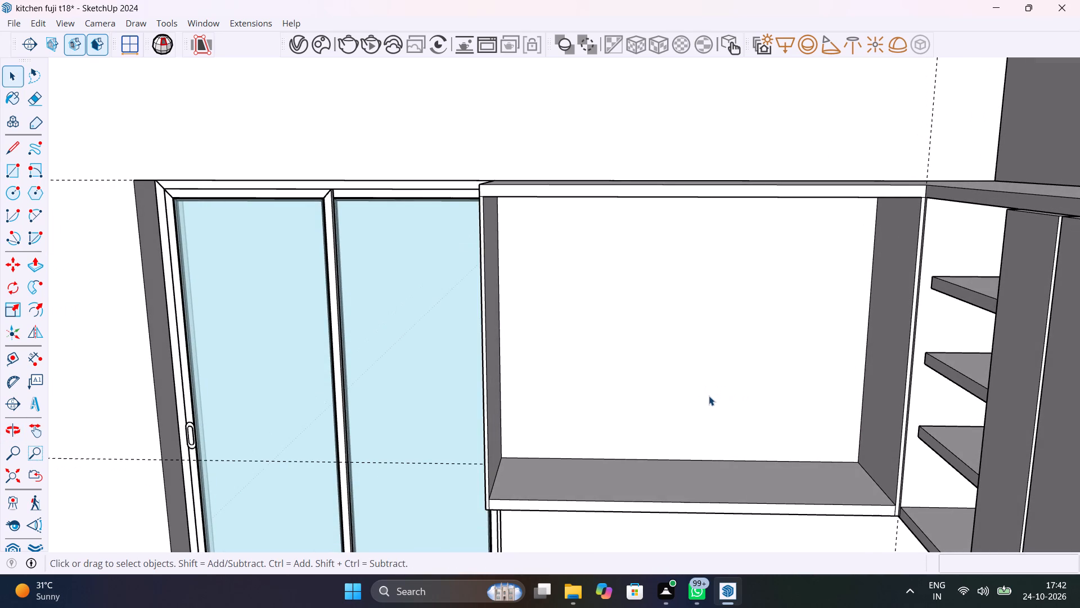
Draw a rectangle about 2' 3 3/16" by 10" covering the inner window-side face of the hollowed cabinet.
middle_click_drag(736, 417, 683, 360)
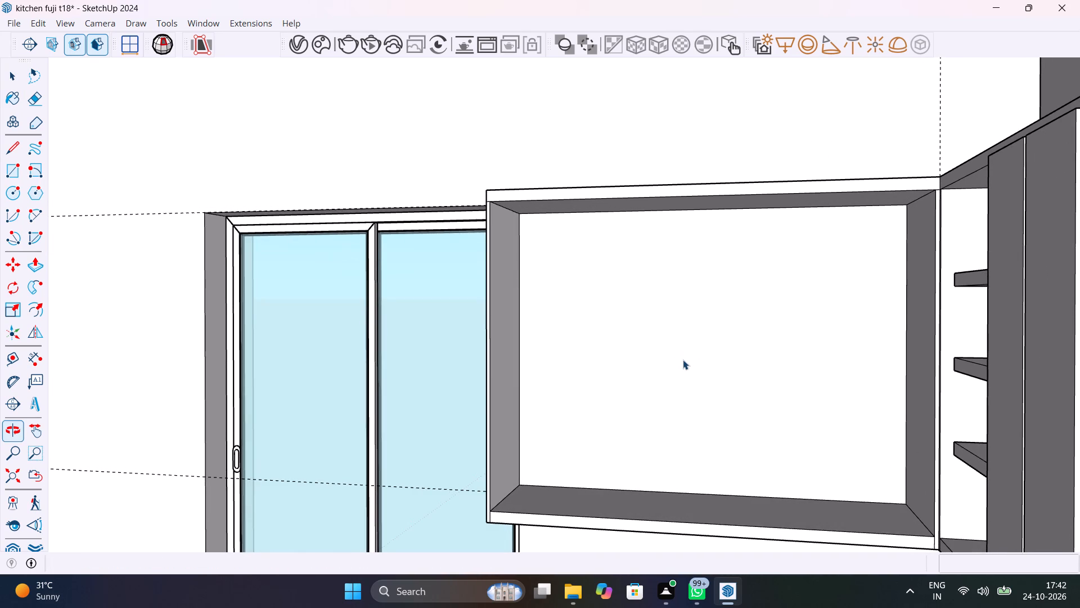
scroll(615, 332, "up", 4)
scroll(615, 337, "down", 3)
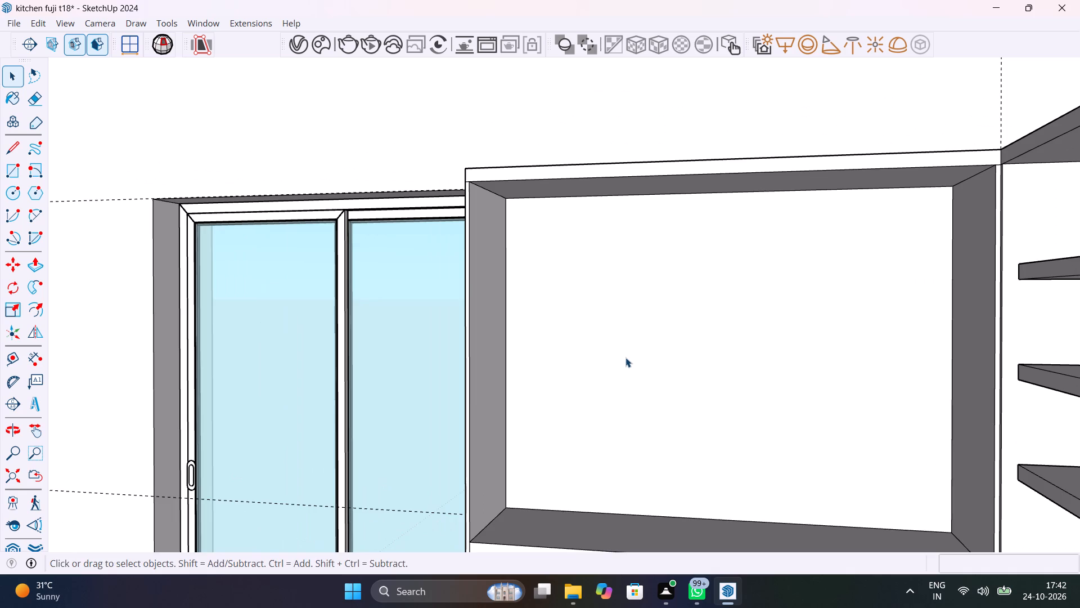
middle_click_drag(625, 357, 550, 347)
key("r")
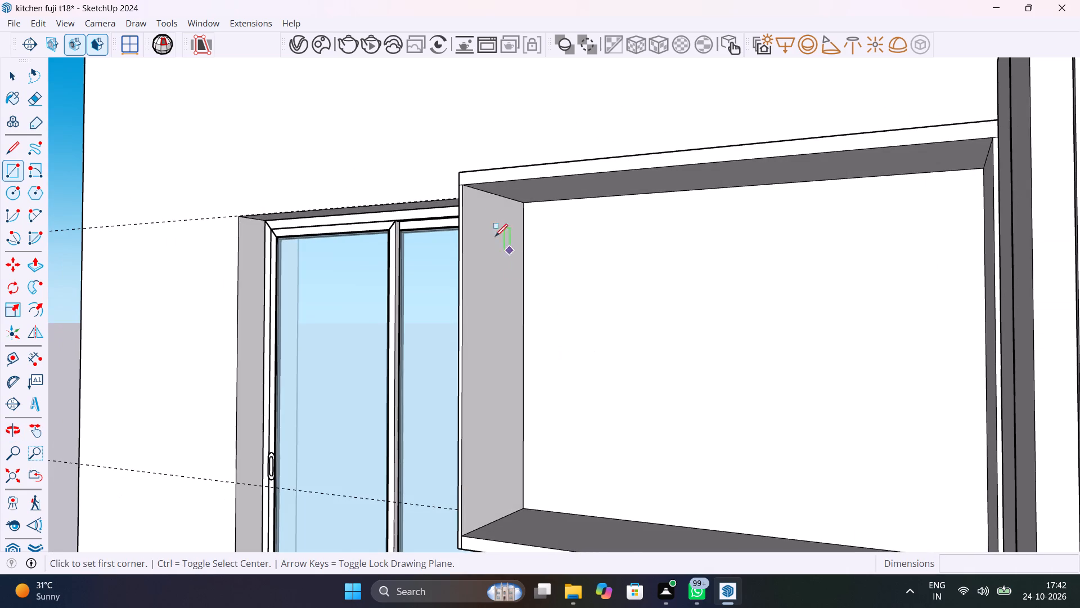
left_click(467, 191)
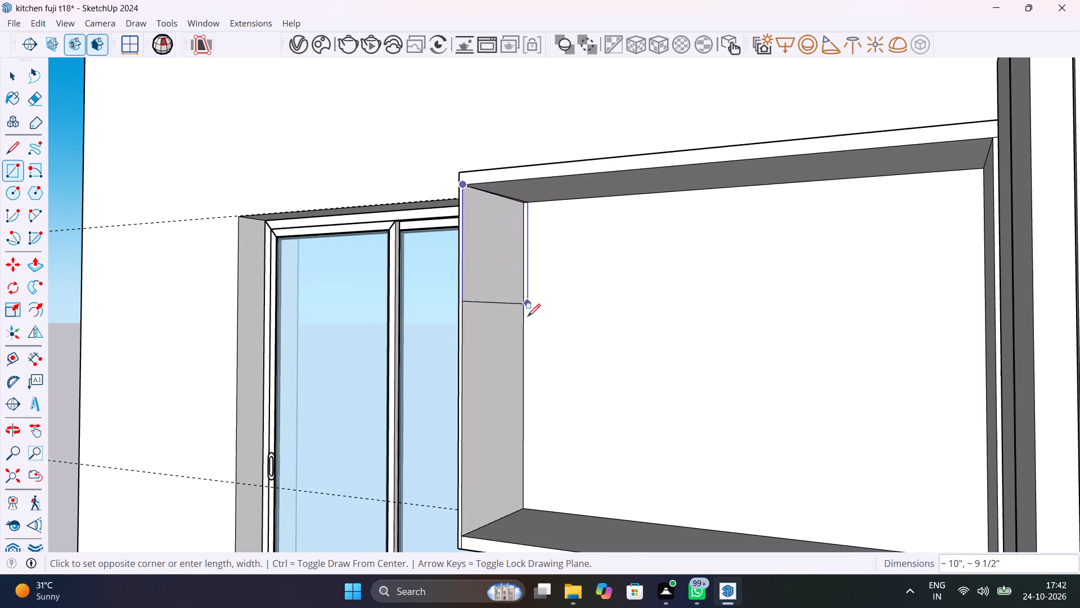
left_click(525, 507)
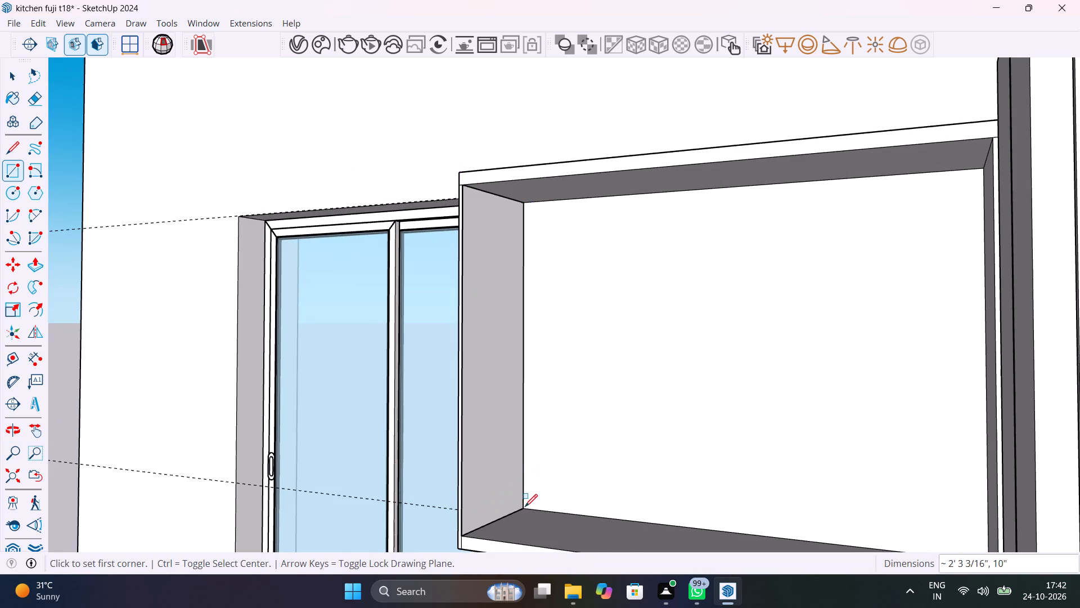
Extrude the rectangle into an 18mm thick vertical panel inside the cabinet.
key("p")
left_click(494, 422)
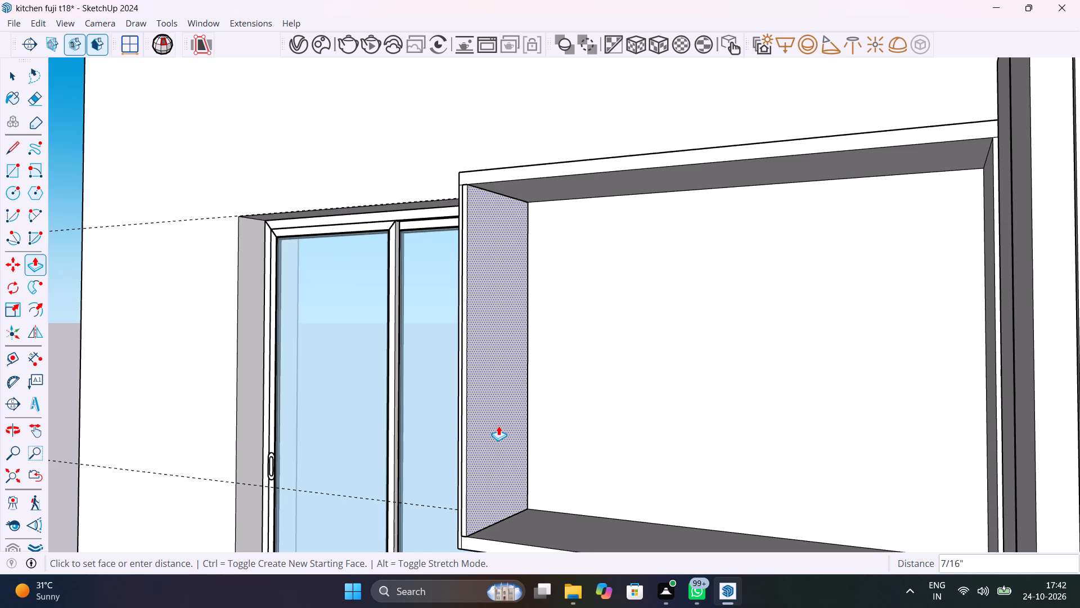
type("1\"")
key("Return")
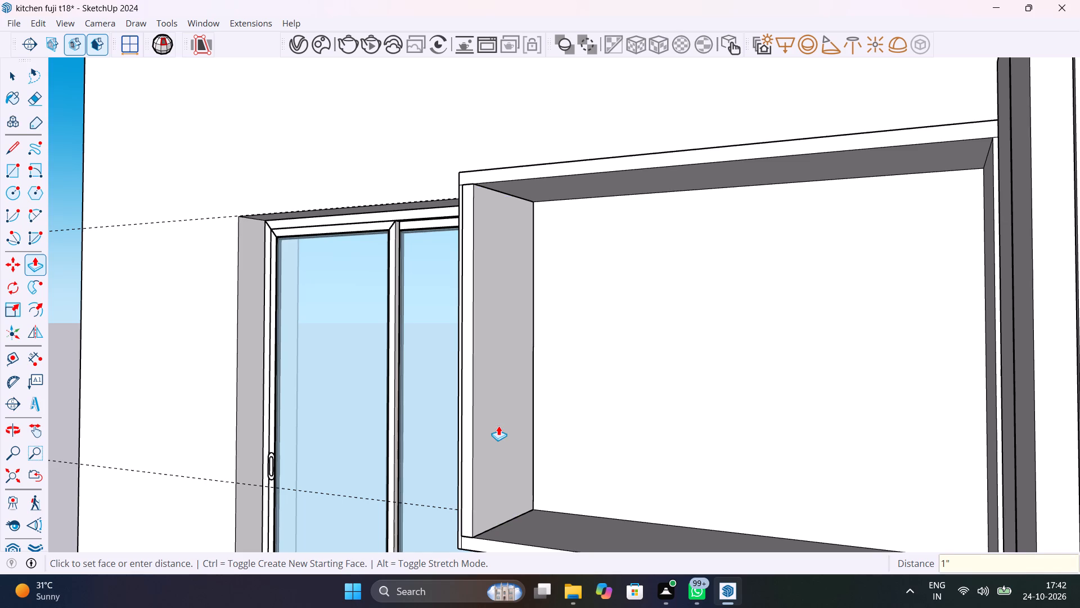
type("18")
type("mm")
key("Return")
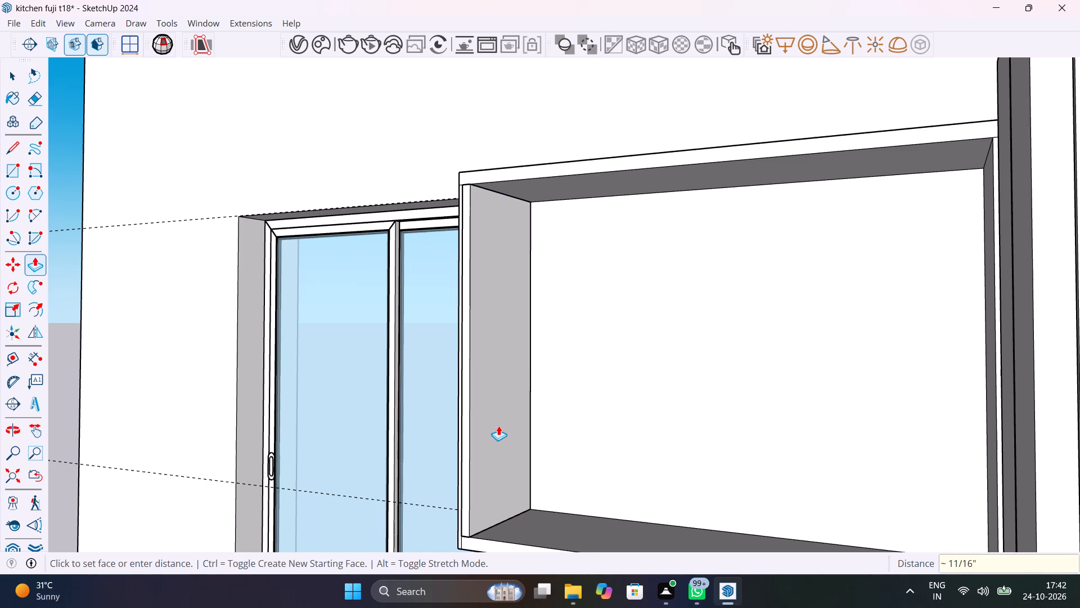
key("space")
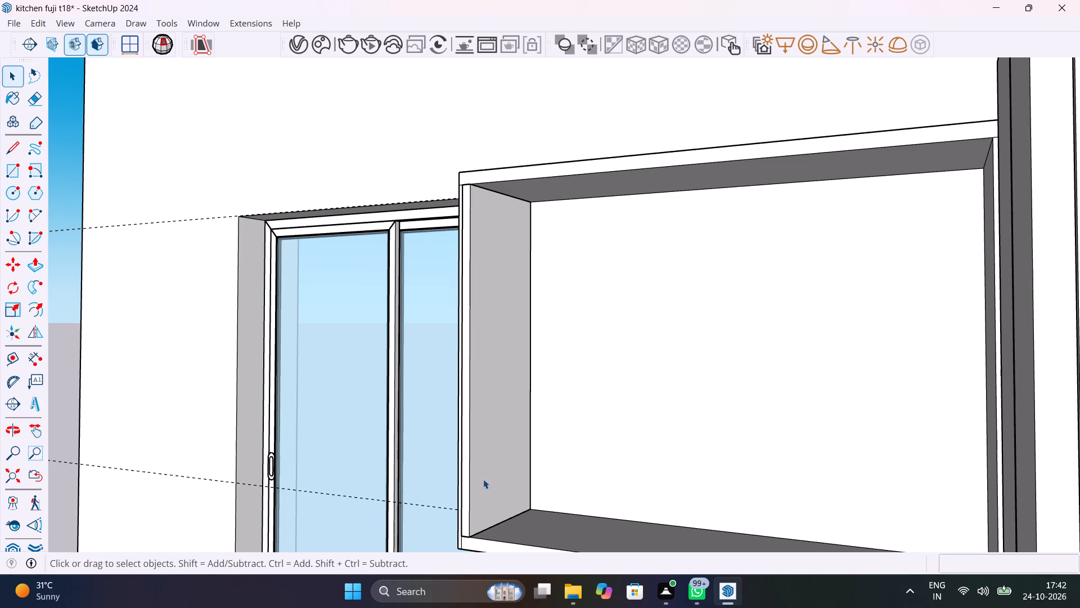
Select the whole 18mm vertical panel and make it a group.
left_click(483, 479)
middle_click_drag(489, 479, 550, 493)
scroll(488, 482, "up", 4)
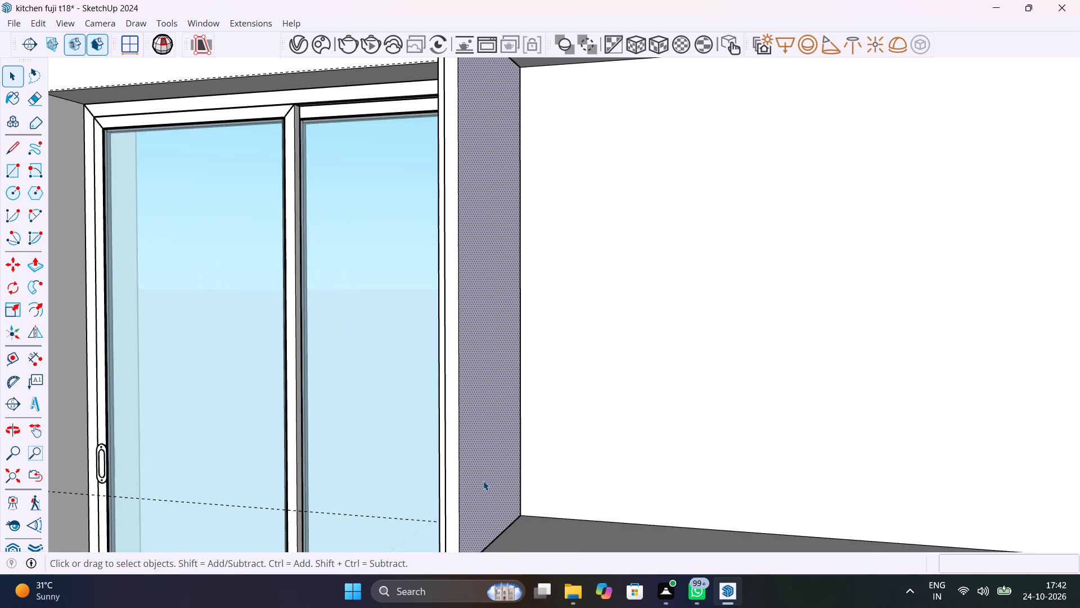
triple_click(483, 481)
right_click(483, 481)
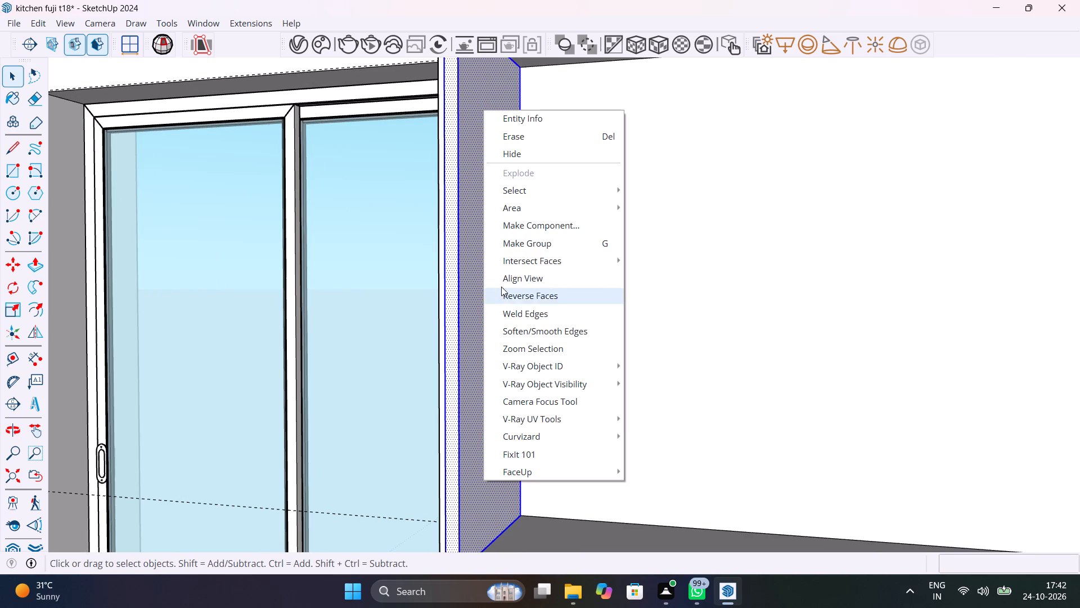
left_click(525, 239)
Move the grouped panel about 1' 6" along the cabinet's bottom front edge as a middle partition, and deselect it.
scroll(574, 381, "down", 8)
scroll(535, 467, "up", 2)
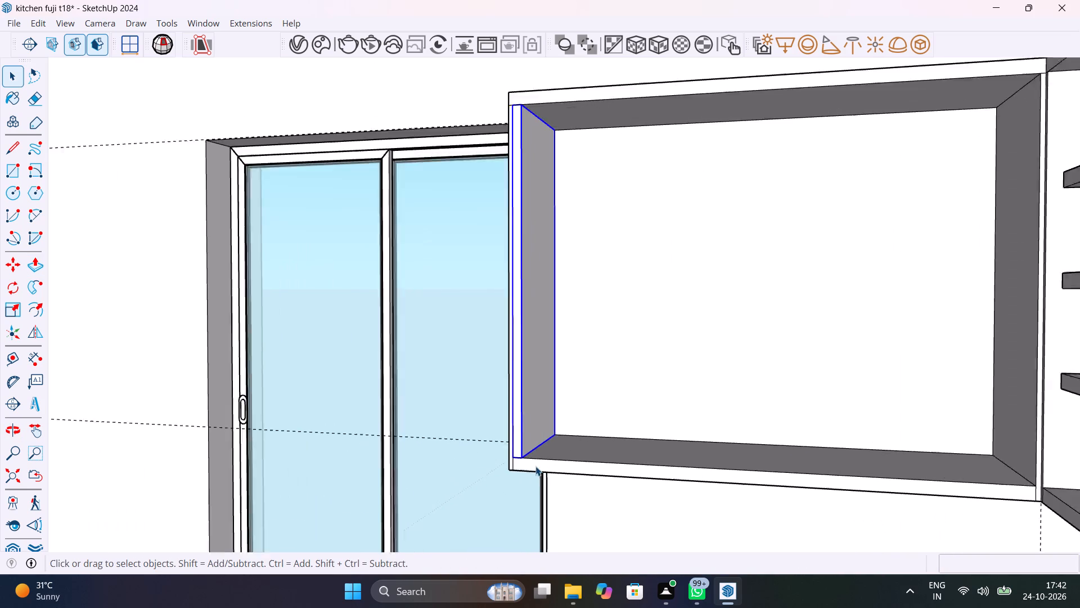
scroll(535, 466, "up", 9)
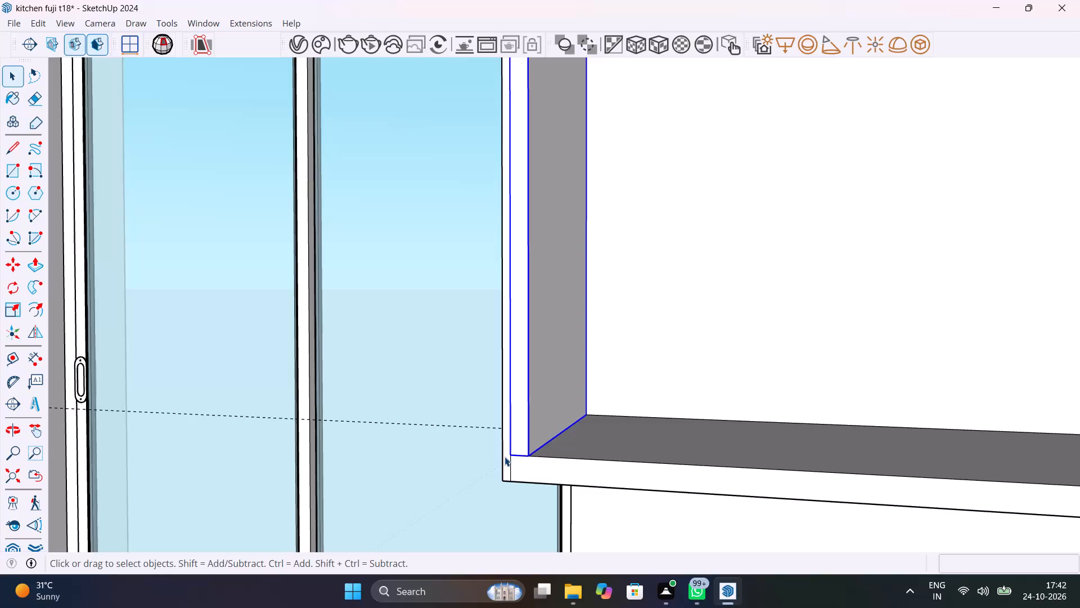
key("m")
left_click(515, 454)
scroll(609, 453, "down", 6)
scroll(609, 453, "up", 1)
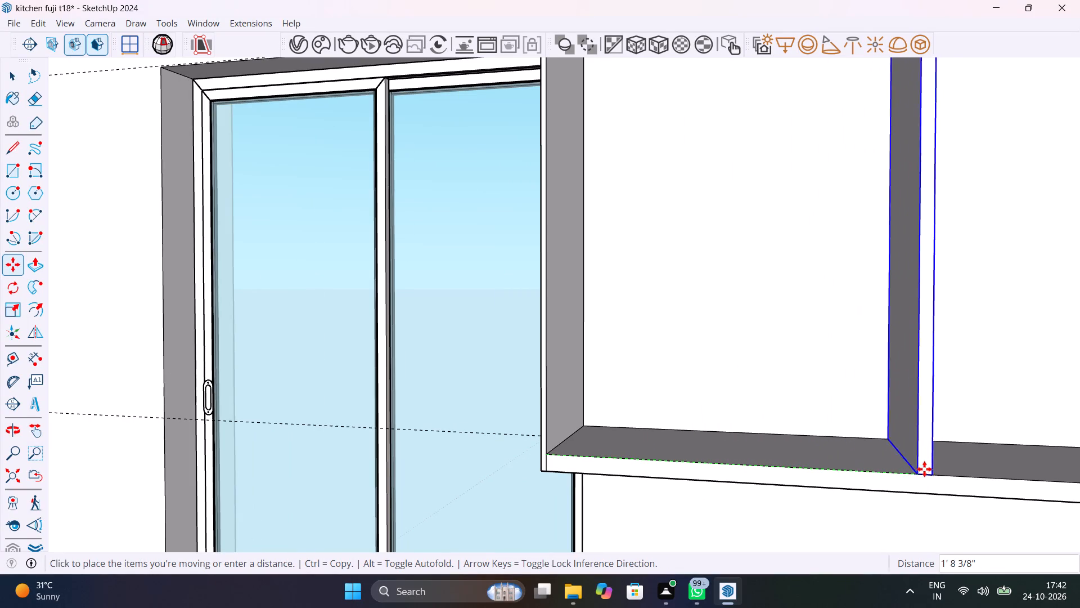
scroll(966, 476, "down", 13)
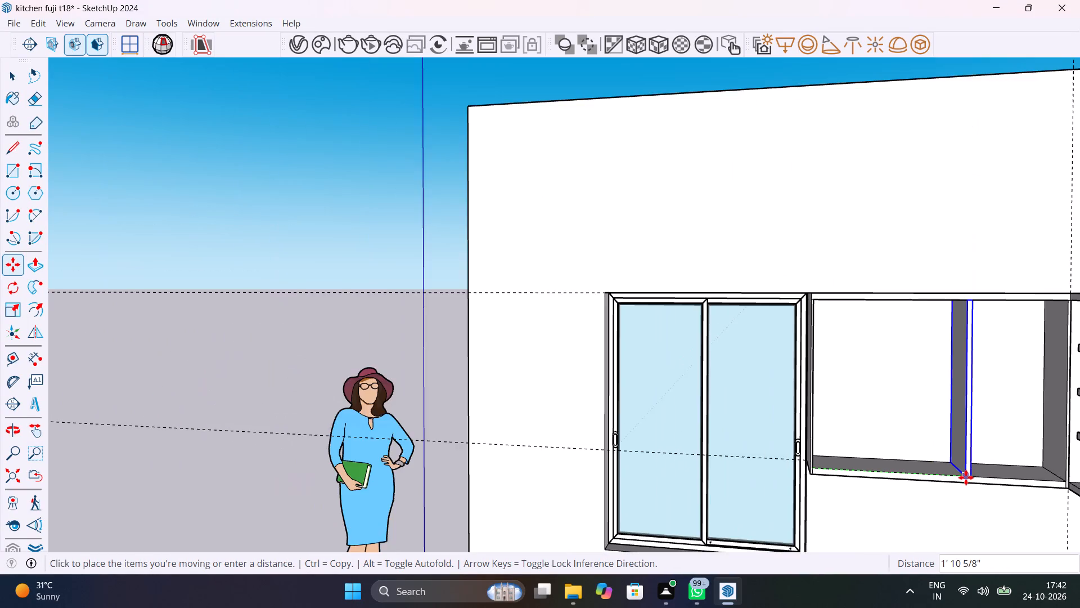
middle_click_drag(965, 475, 823, 482, "shift")
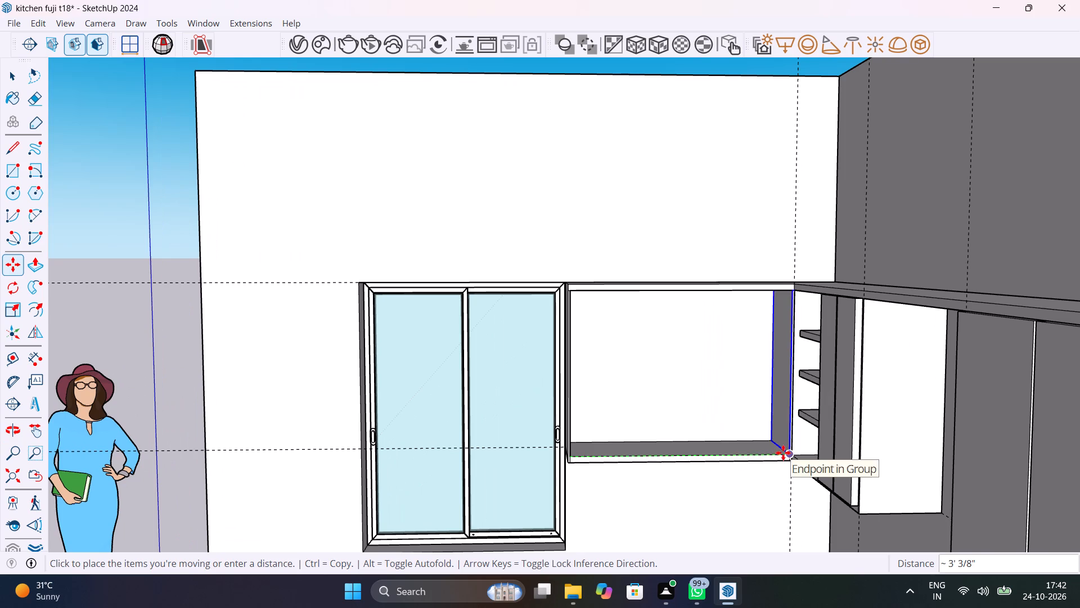
left_click(684, 455)
scroll(715, 511, "down", 11)
key("space")
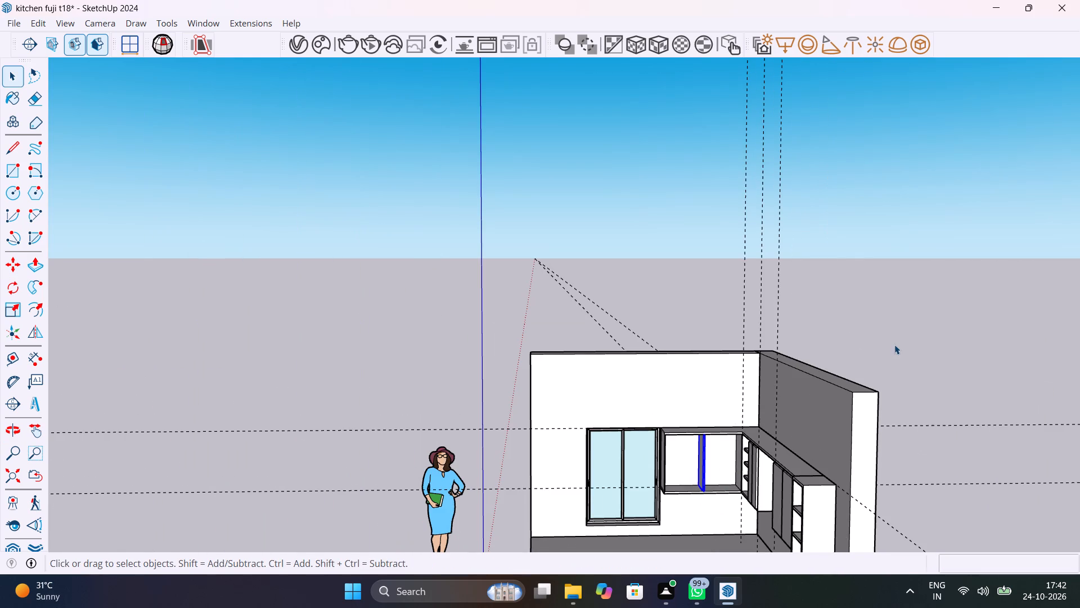
left_click(894, 345)
scroll(739, 463, "up", 10)
middle_click_drag(754, 490, 842, 378, "shift")
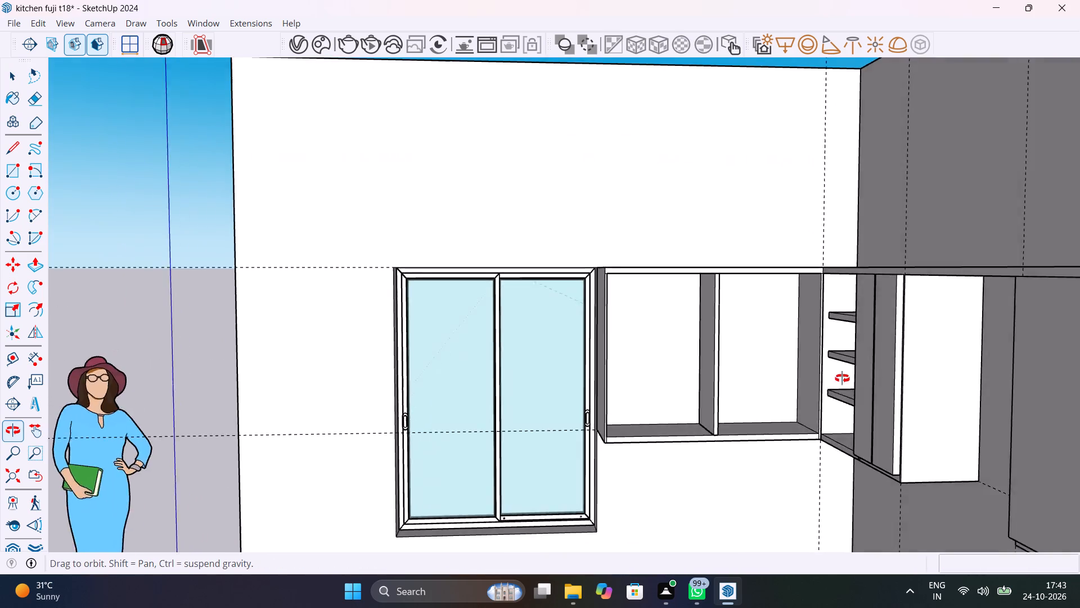
middle_click_drag(842, 378, 877, 453, "shift")
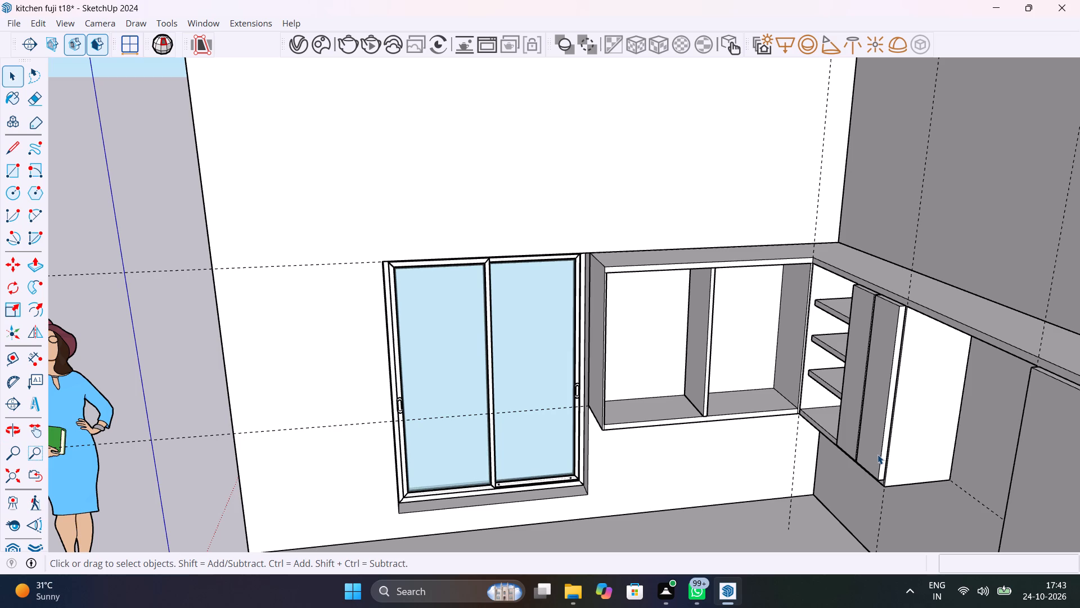
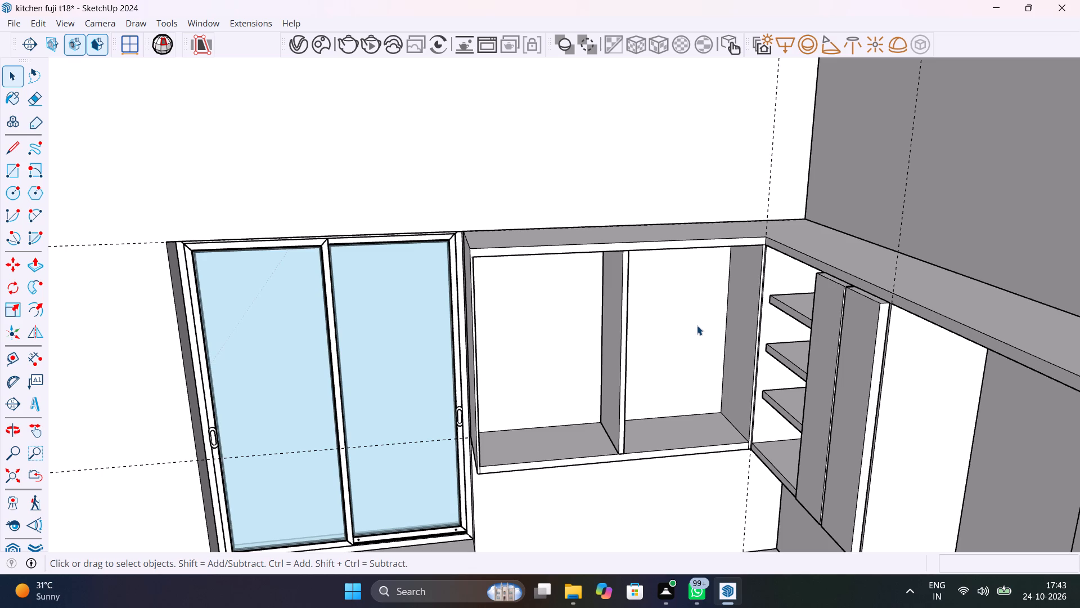
Draw a rectangle over the floor of the wall cabinet's left compartment and extrude it up 1" as a shelf.
scroll(508, 371, "up", 3)
middle_click_drag(538, 377, 511, 351)
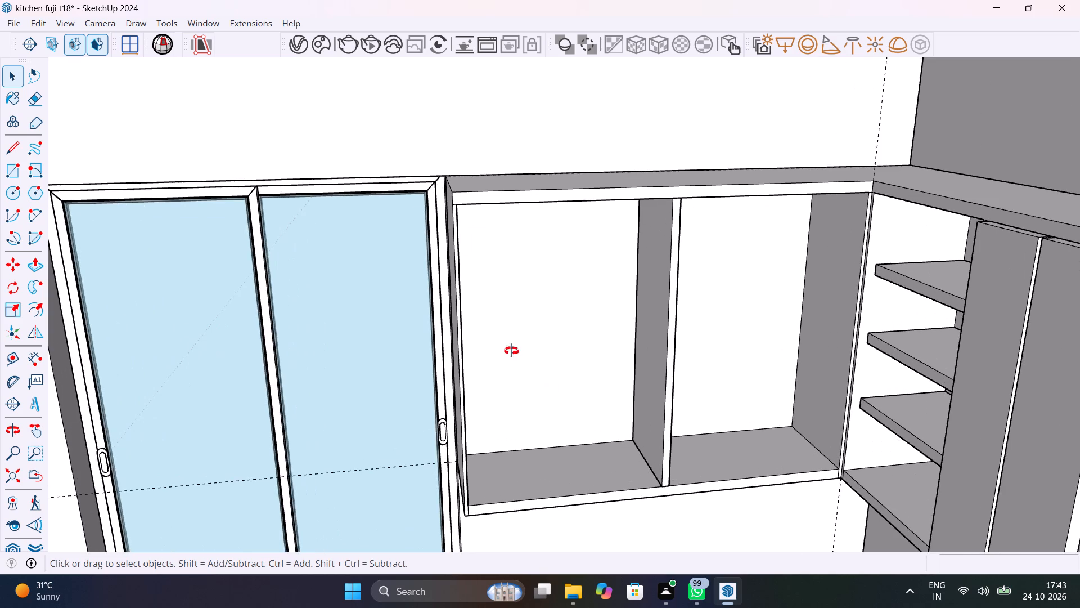
middle_click_drag(511, 351, 460, 339)
middle_click_drag(555, 385, 546, 374)
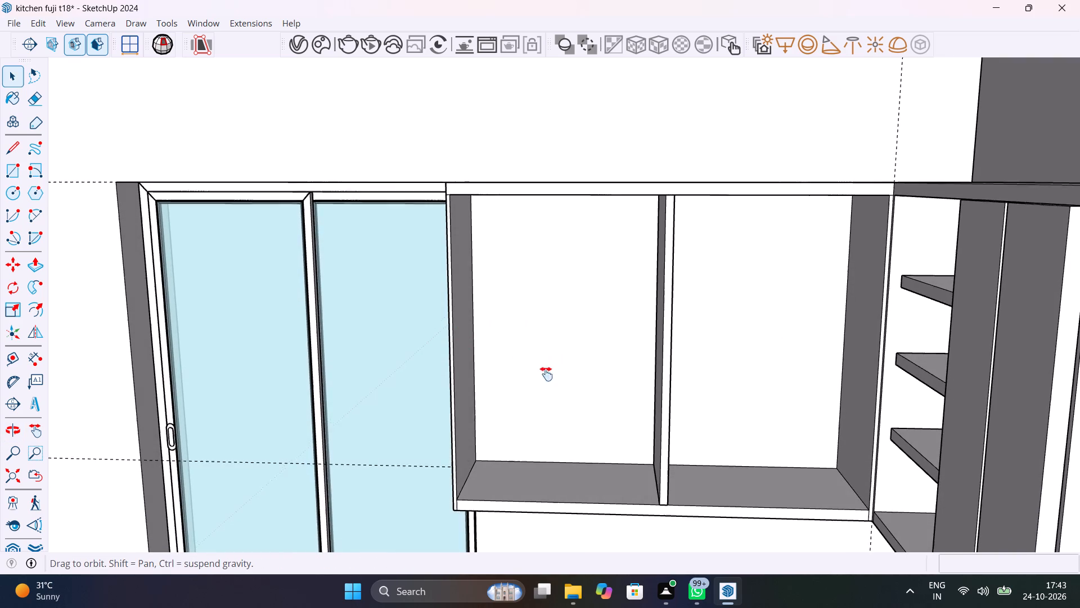
middle_click_drag(546, 374, 510, 344)
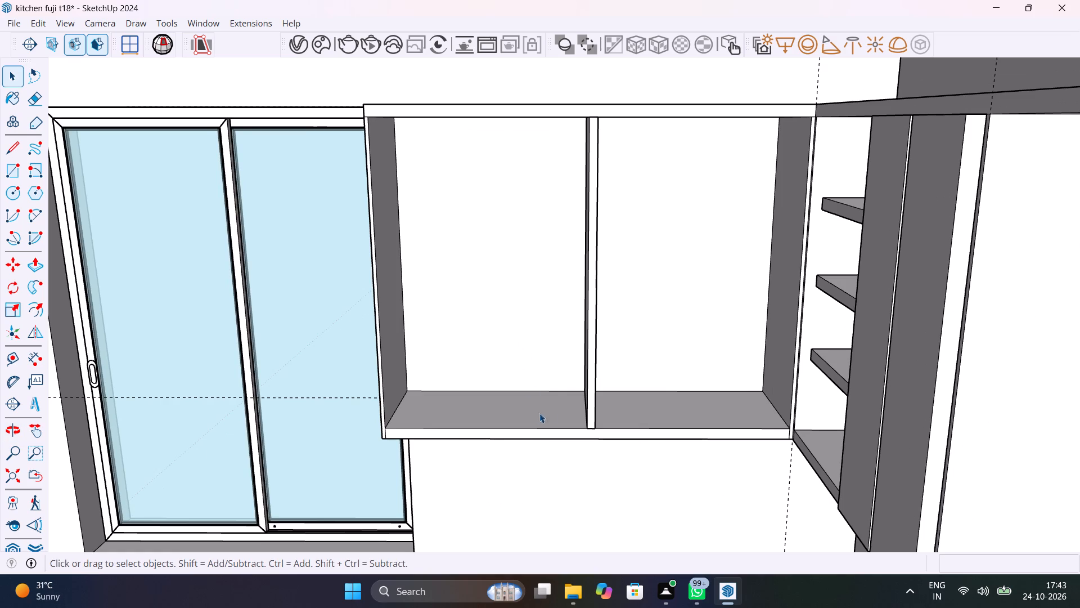
scroll(548, 409, "up", 3)
middle_click_drag(578, 412, 625, 426)
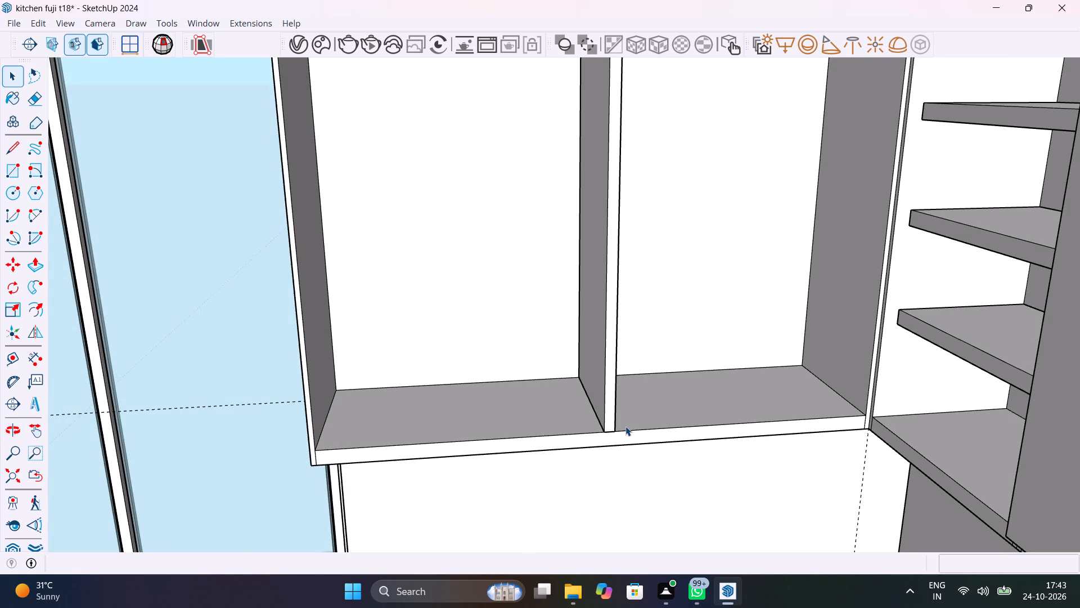
key("r")
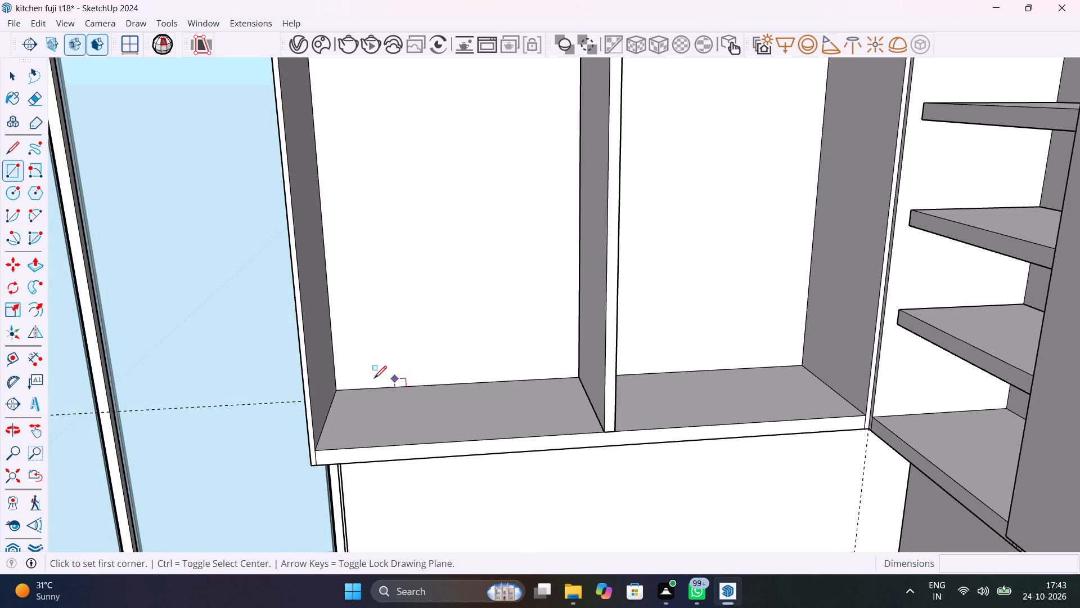
left_click(340, 386)
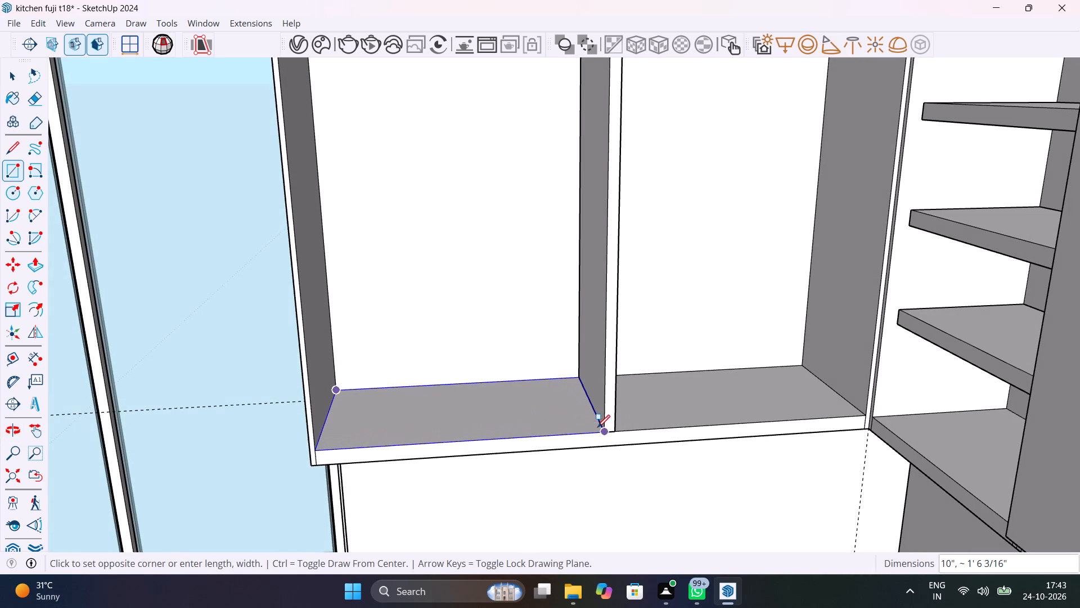
left_click(600, 428)
key("p")
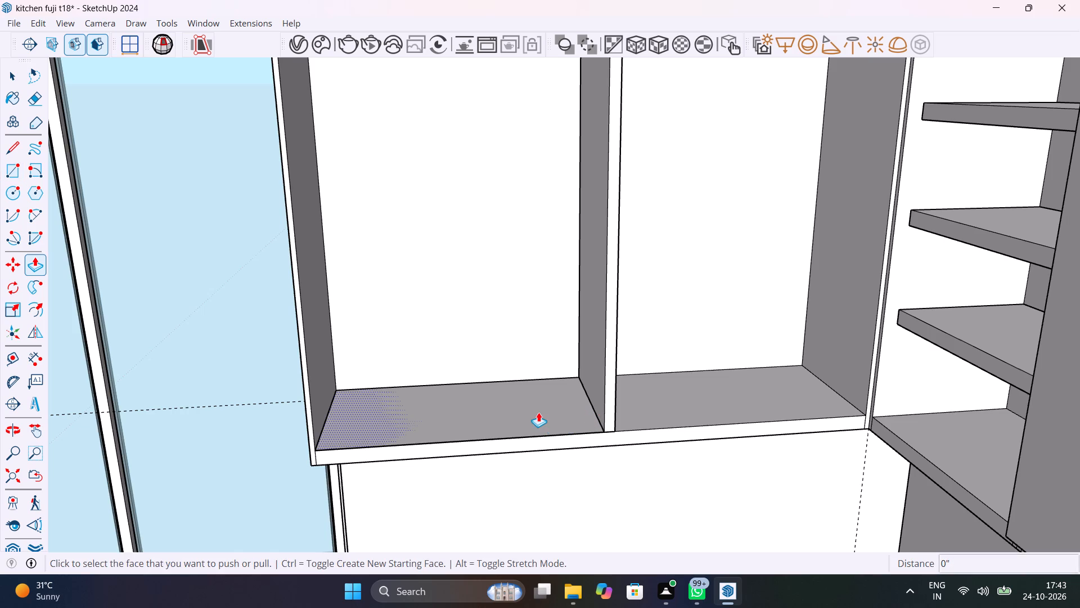
left_click(538, 411)
key("1")
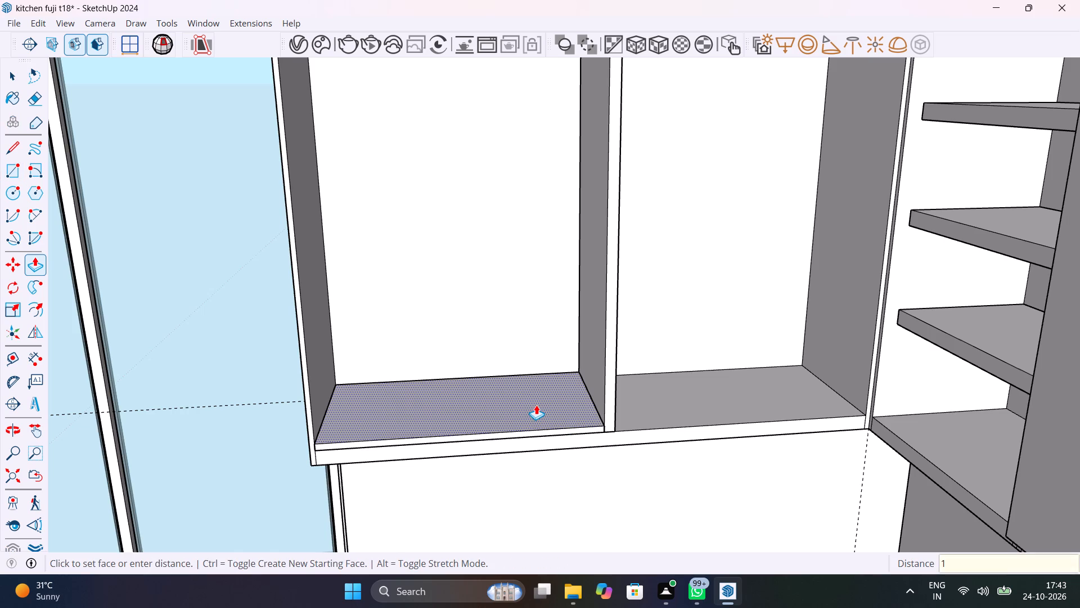
key("shift+quotedbl")
key("Return")
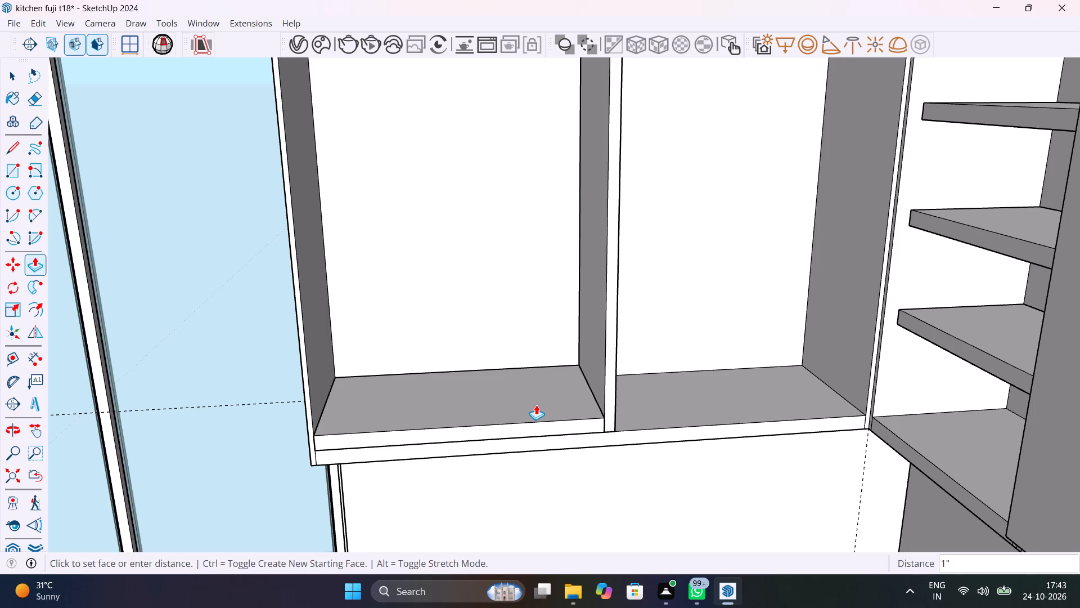
Make the new shelf board in the left compartment a component with the default settings.
scroll(536, 405, "down", 9)
scroll(536, 406, "up", 6)
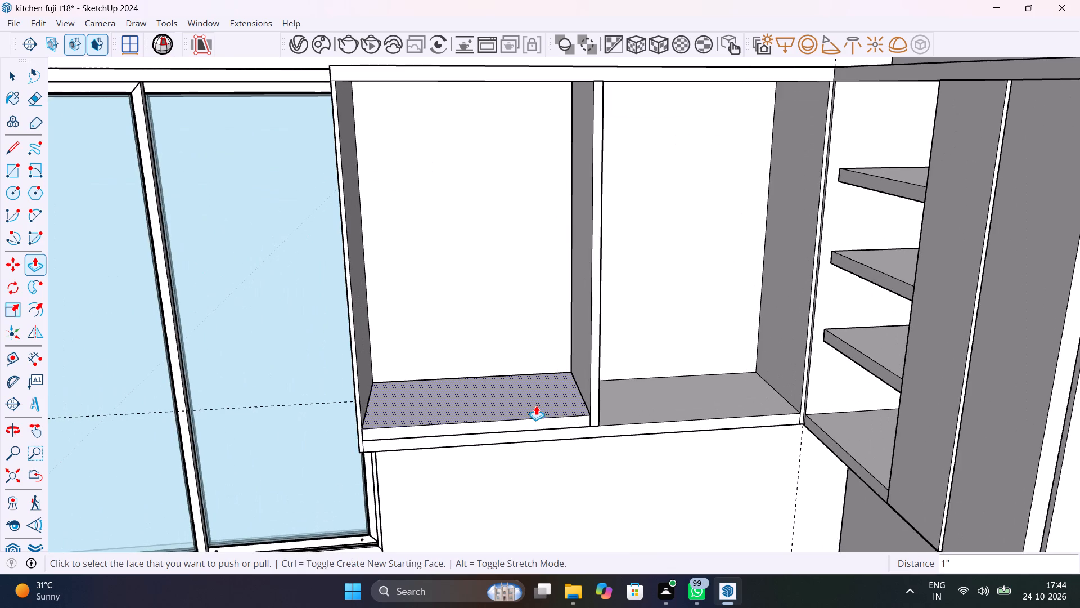
key("space")
triple_click(547, 418)
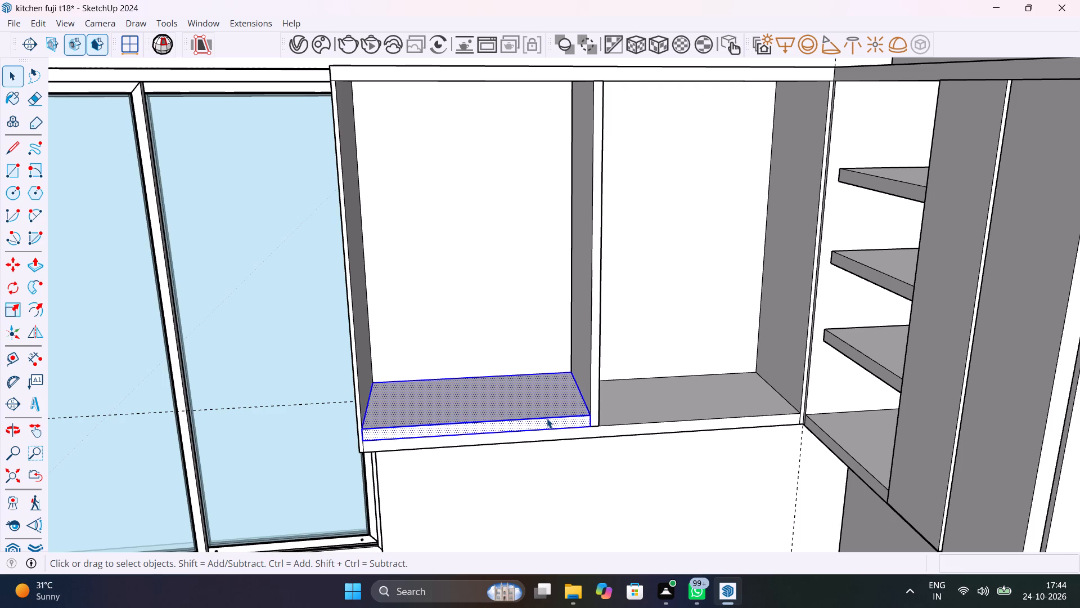
right_click(547, 418)
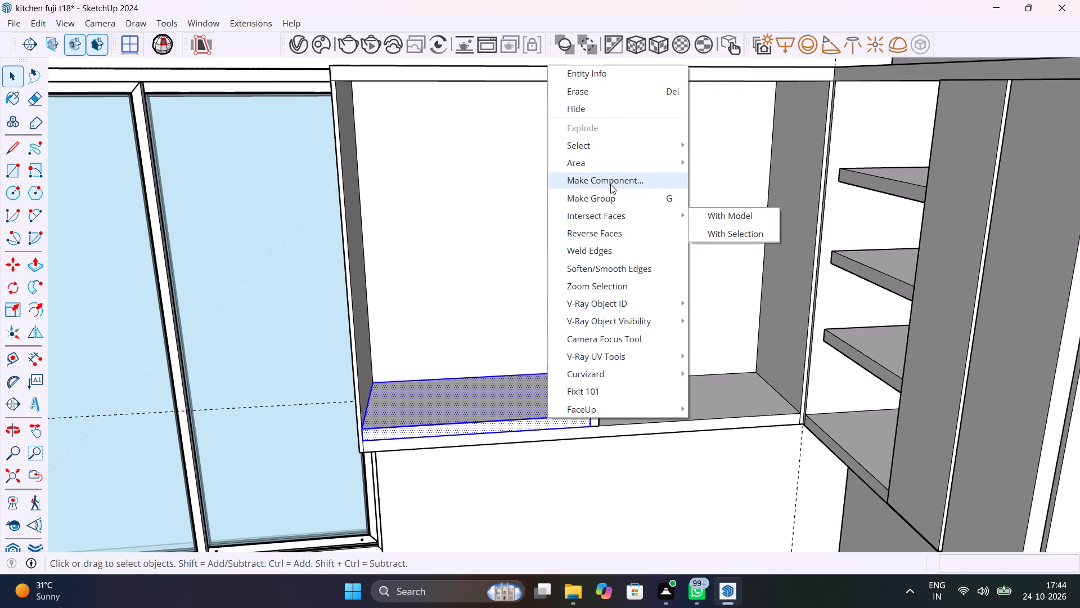
left_click(611, 180)
left_click(549, 470)
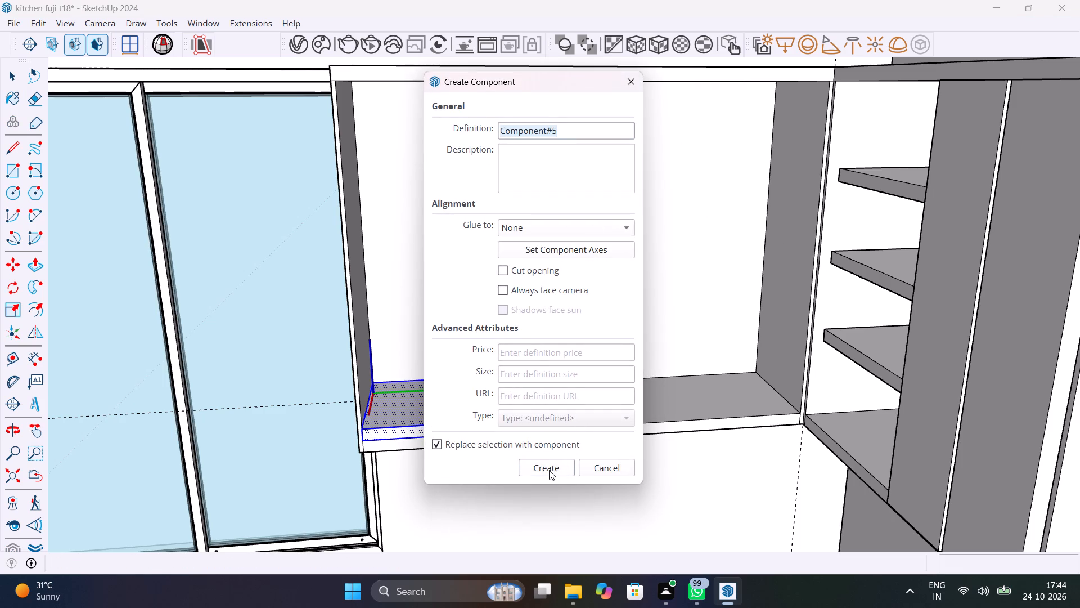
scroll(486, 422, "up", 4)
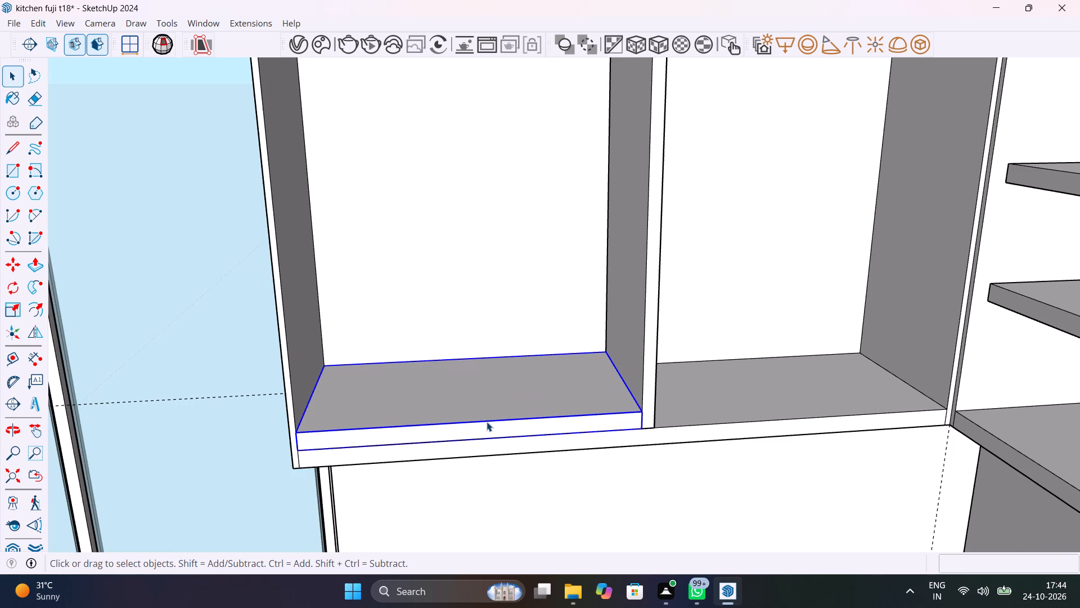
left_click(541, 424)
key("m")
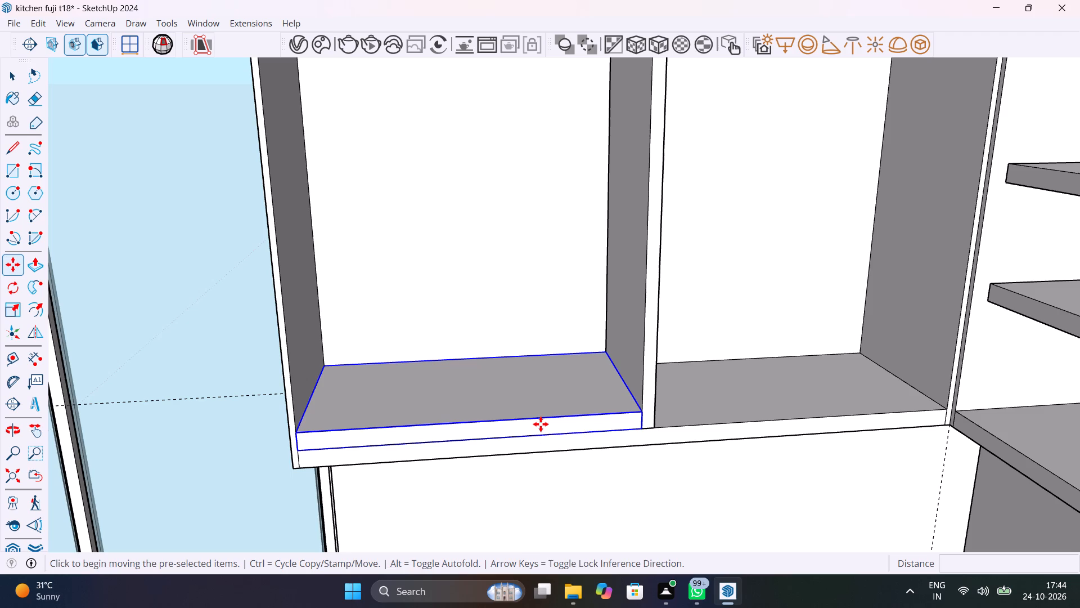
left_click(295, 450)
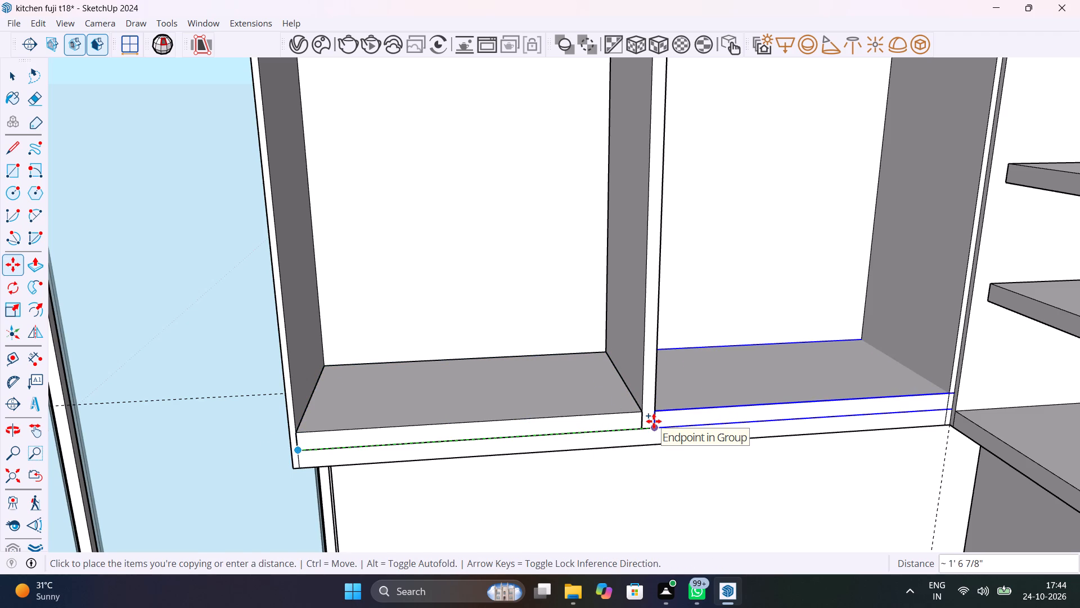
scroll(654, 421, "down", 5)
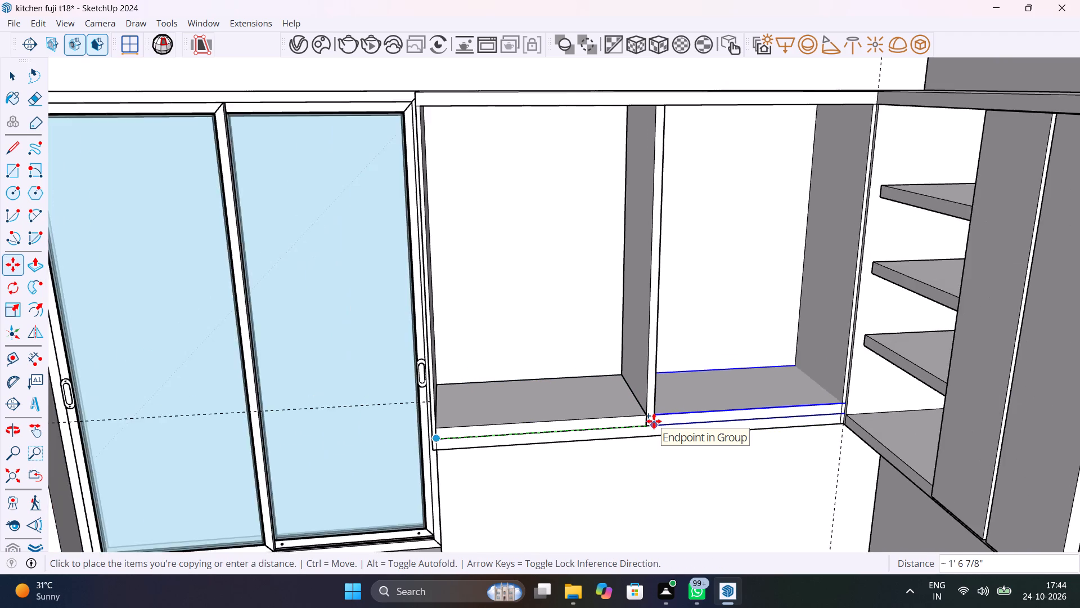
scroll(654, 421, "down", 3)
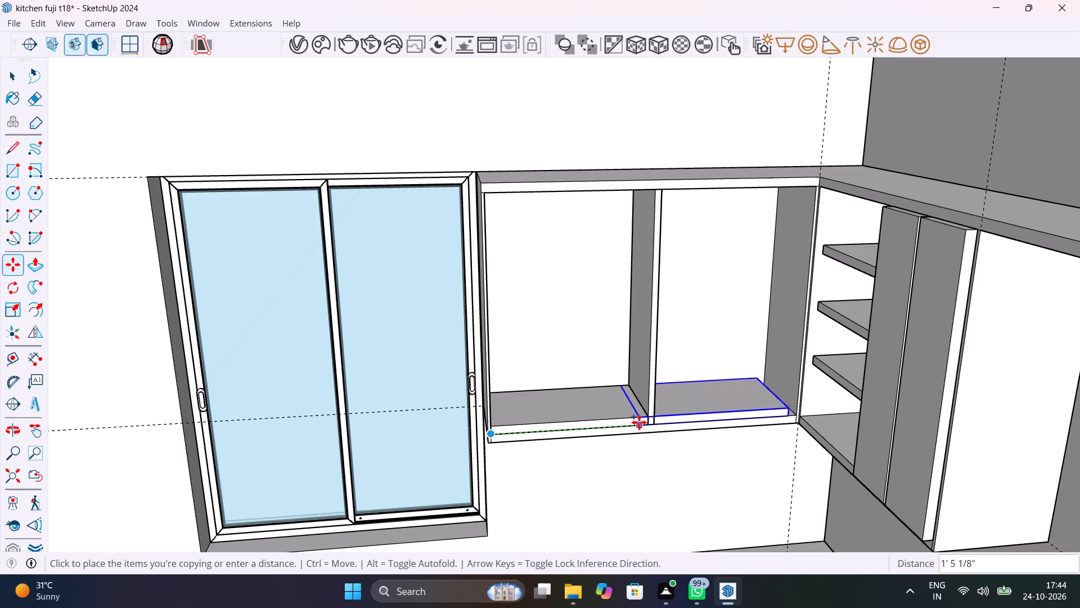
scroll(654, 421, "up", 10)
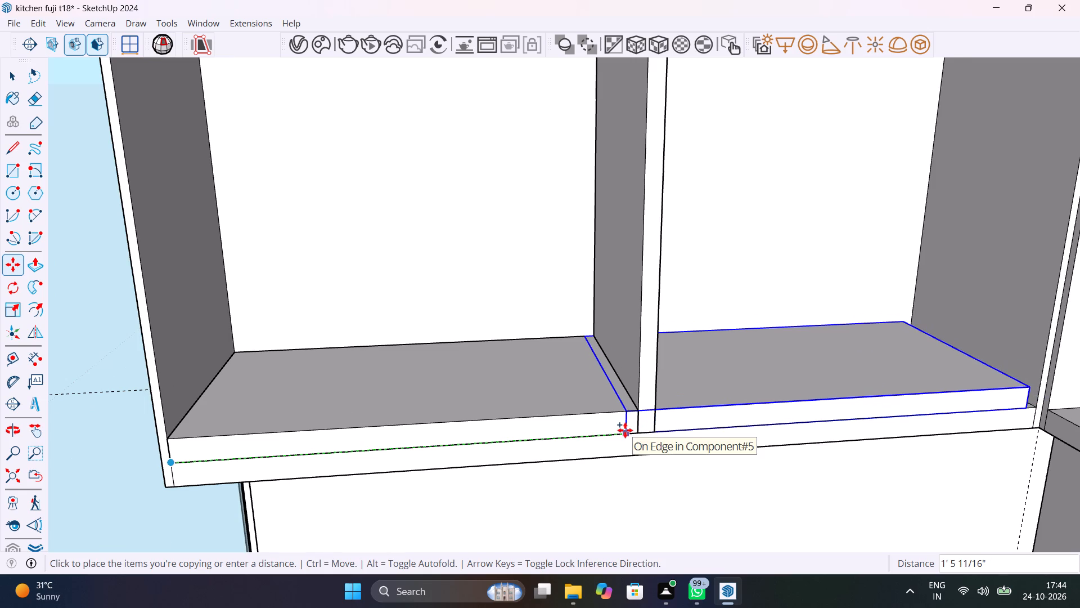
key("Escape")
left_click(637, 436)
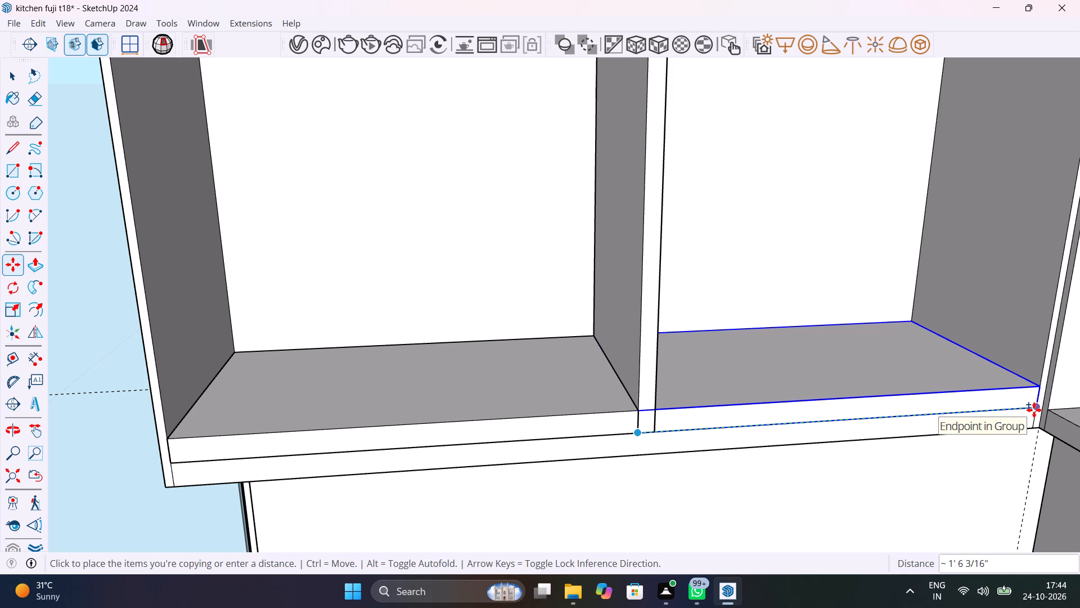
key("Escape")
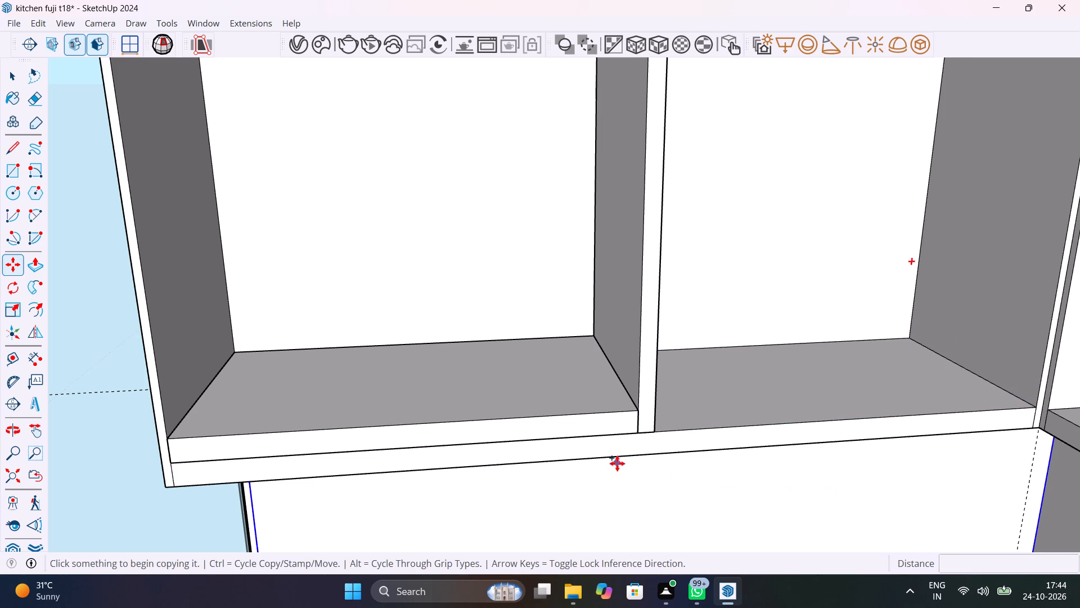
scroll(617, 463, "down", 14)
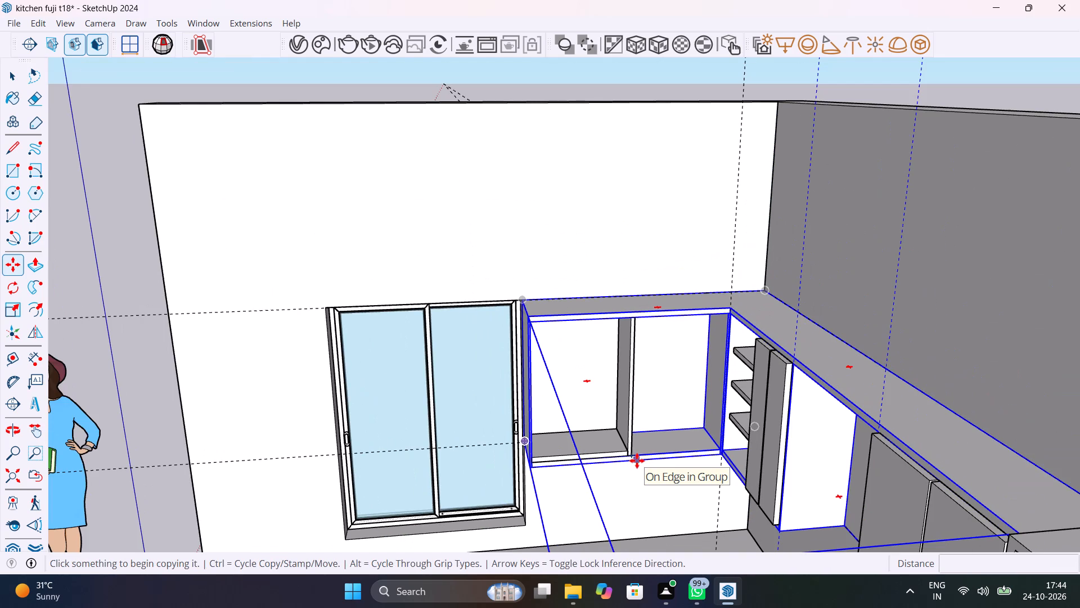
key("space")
Measure the full width of the two-compartment wall cabinet along the underside of its top panel.
scroll(637, 460, "down", 4)
scroll(636, 452, "up", 8)
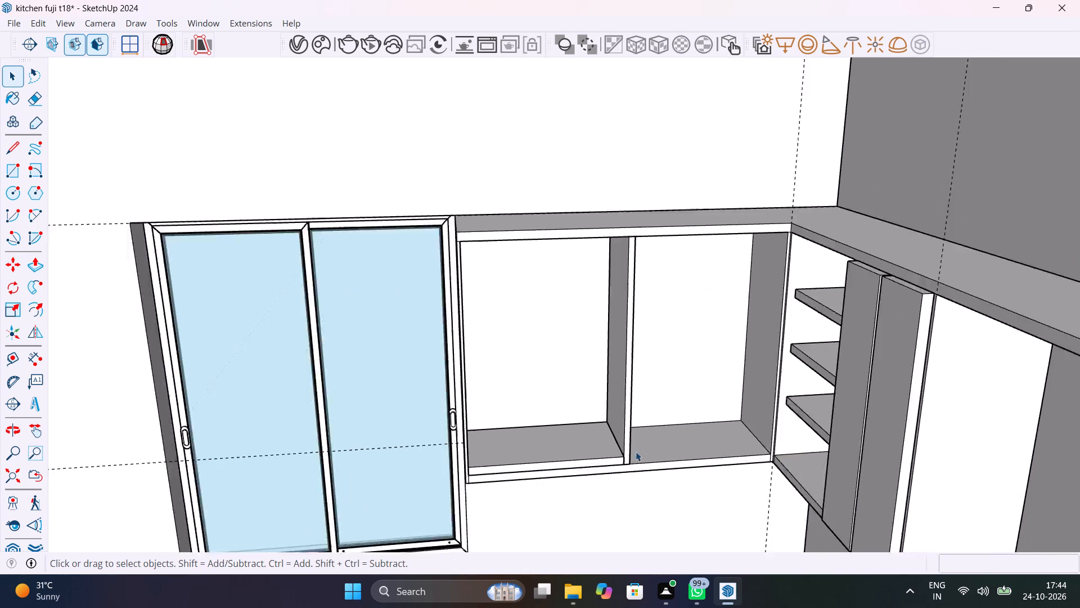
scroll(636, 451, "up", 2)
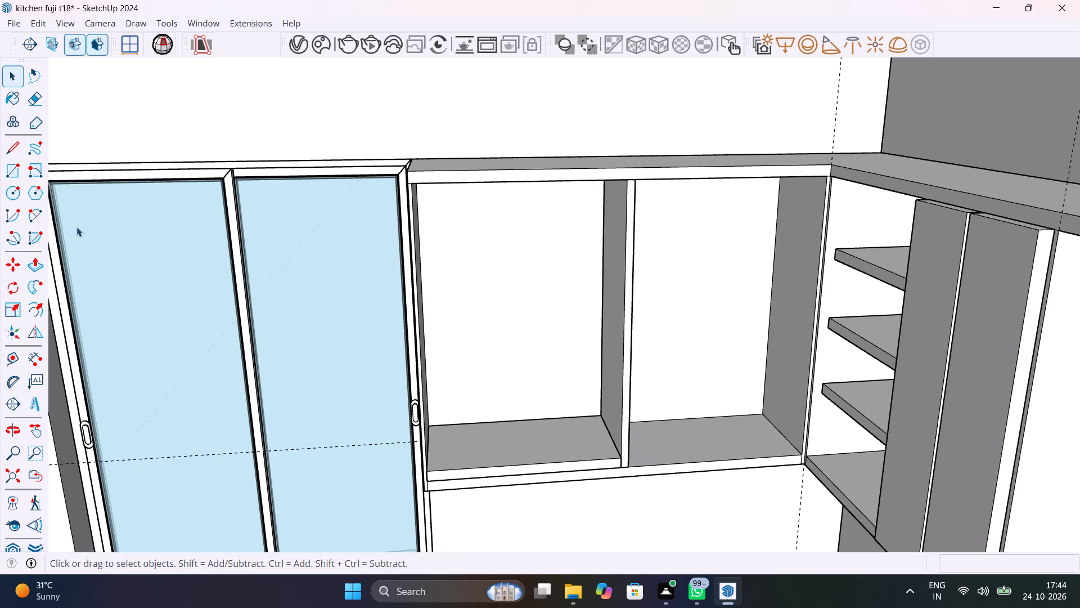
left_click(37, 356)
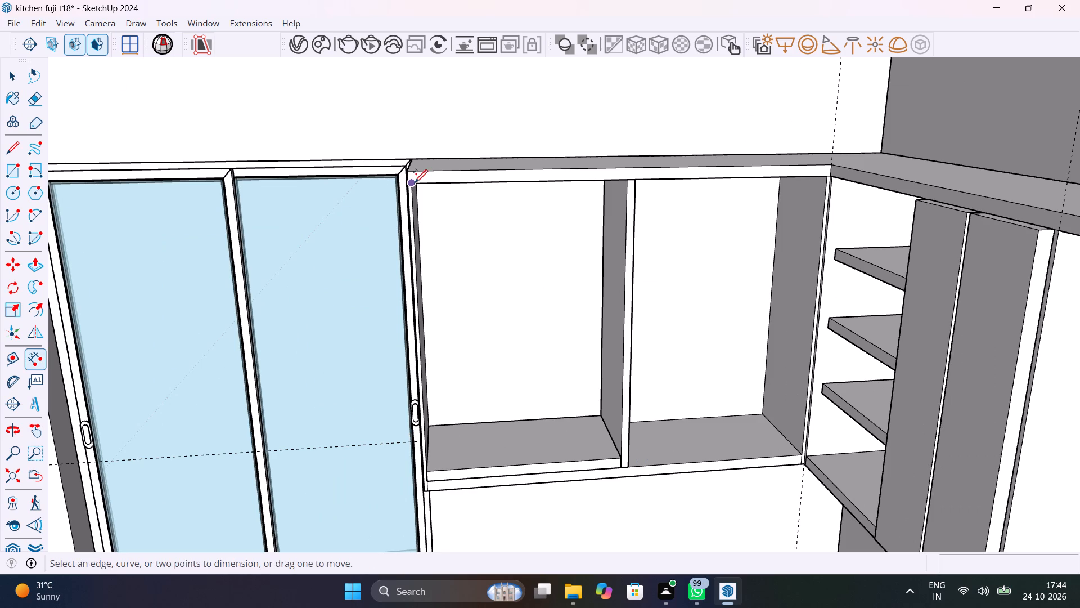
left_click(415, 181)
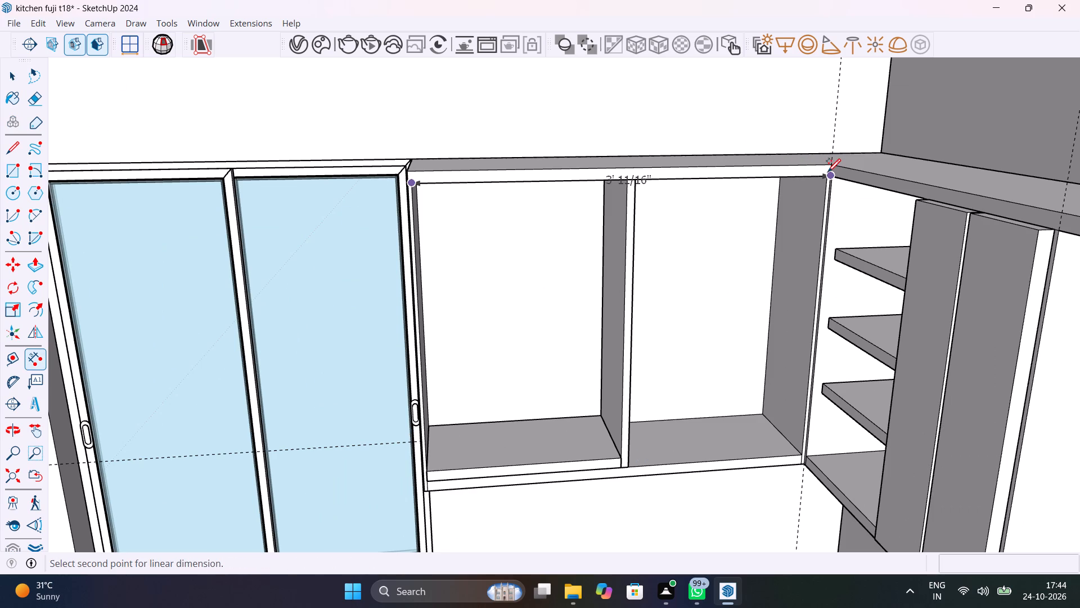
left_click(827, 171)
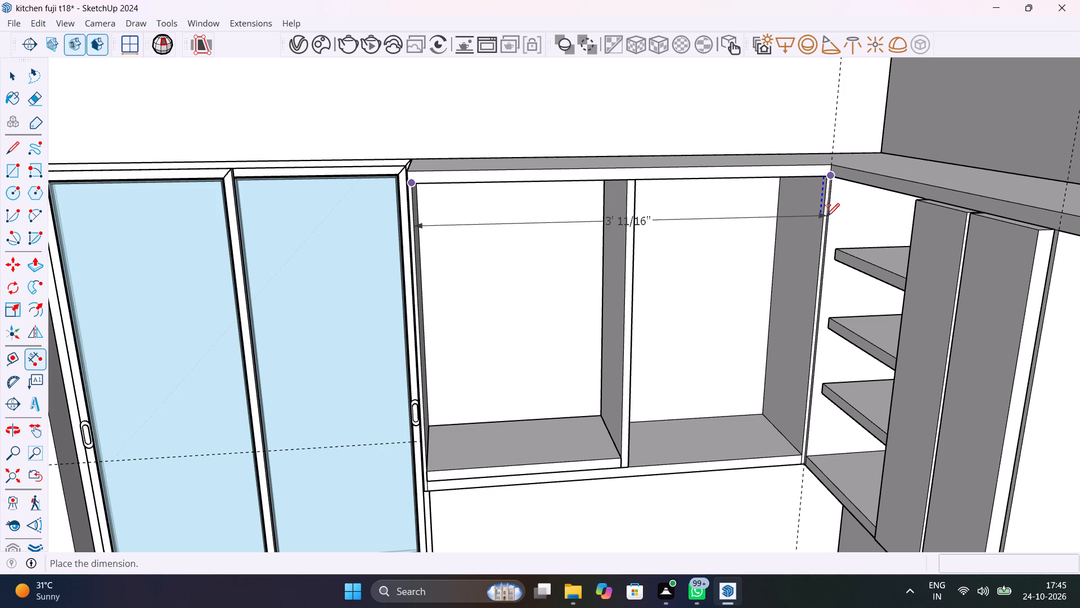
key("Escape")
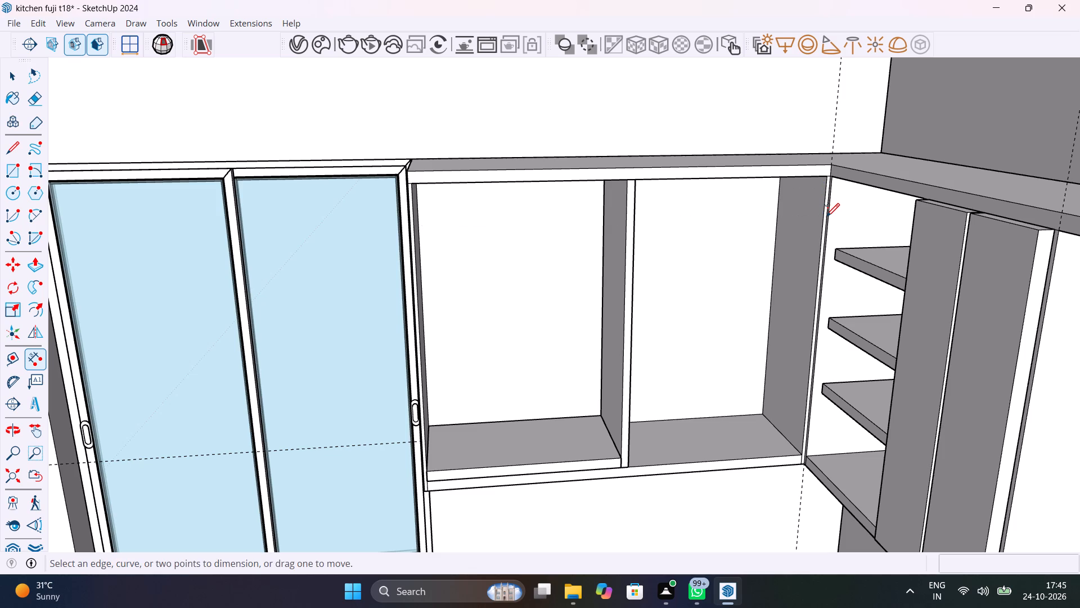
key("space")
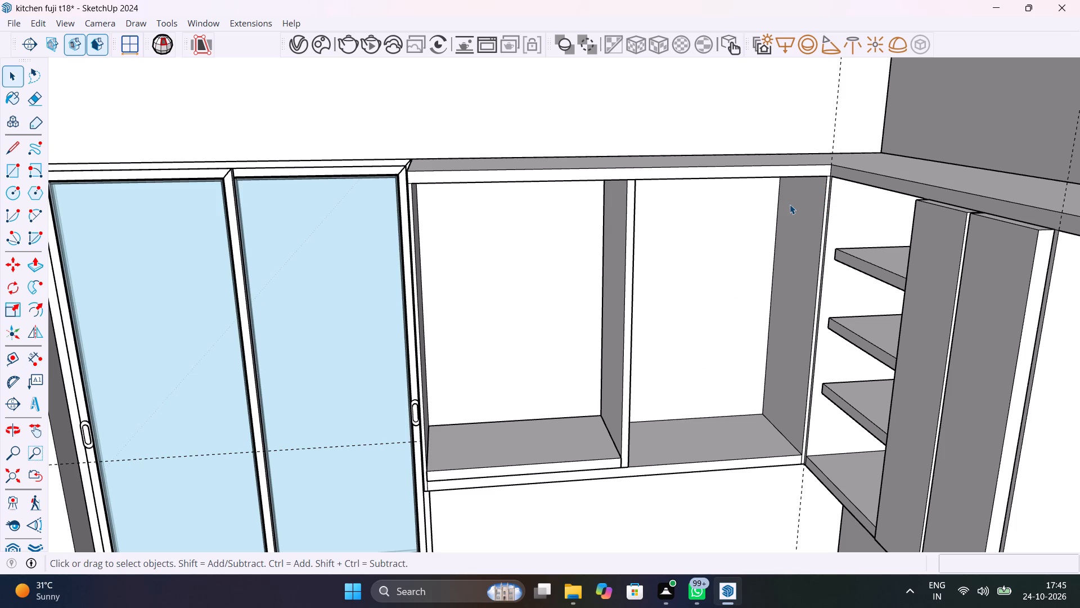
Measure the right compartment's width from the cabinet's right side panel to the central divider.
key("t")
left_click(828, 186)
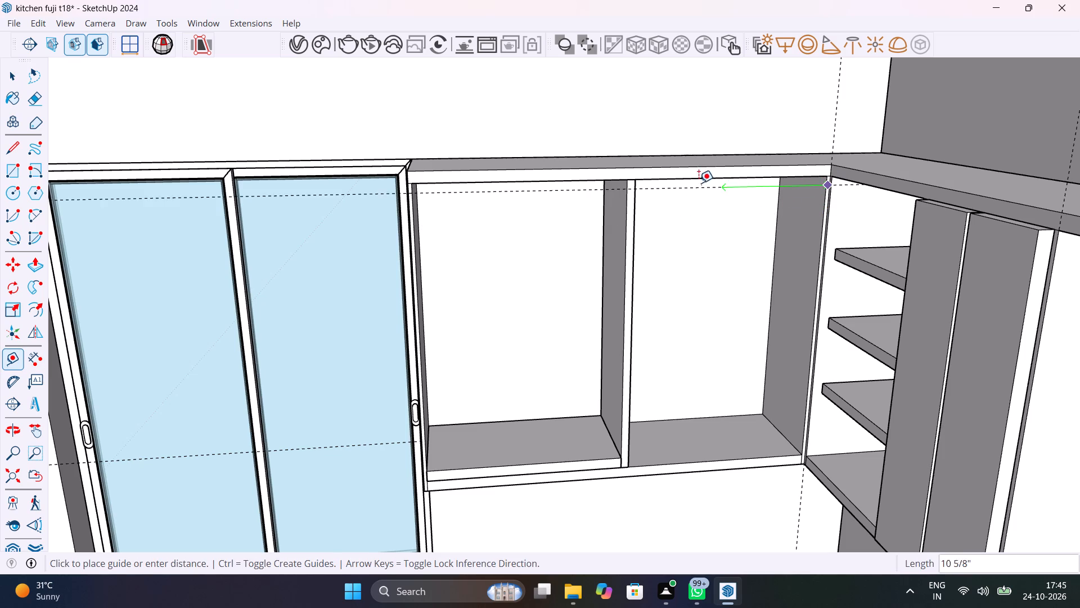
key("Escape")
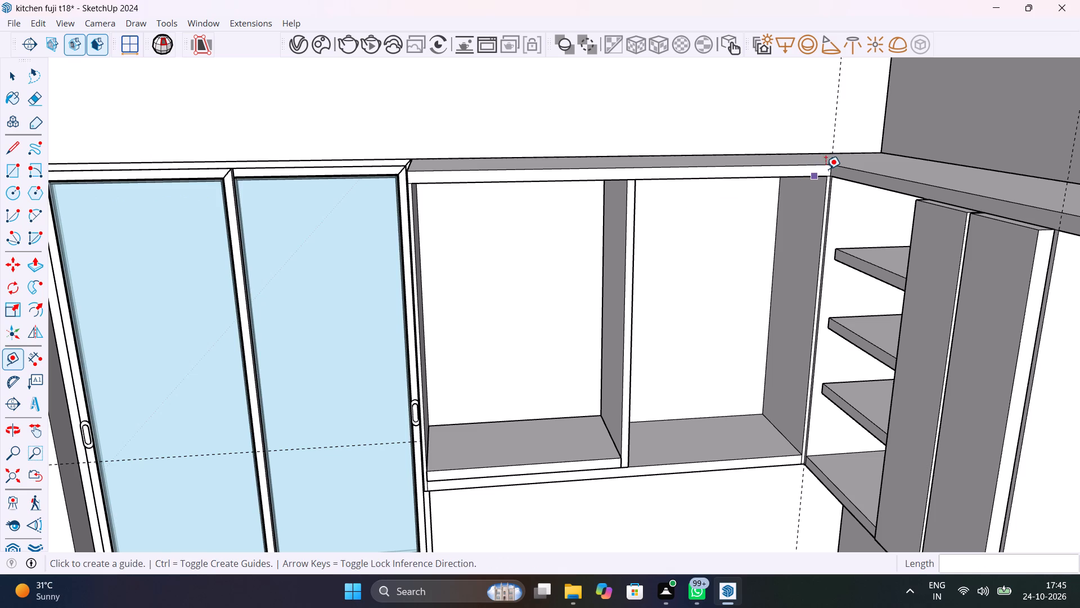
scroll(826, 180, "up", 7)
left_click(827, 190)
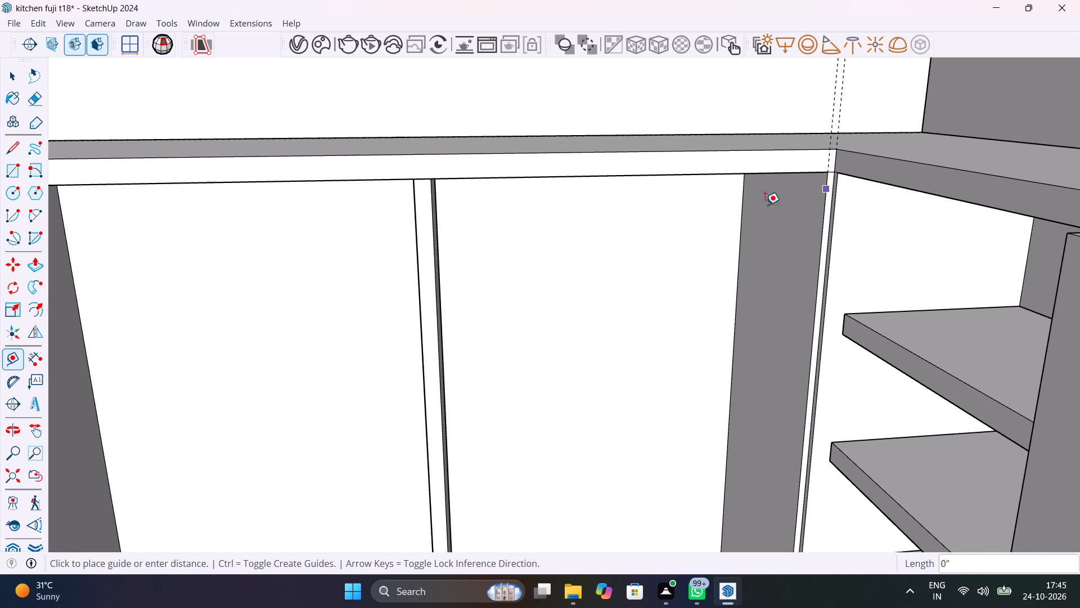
scroll(710, 217, "down", 4)
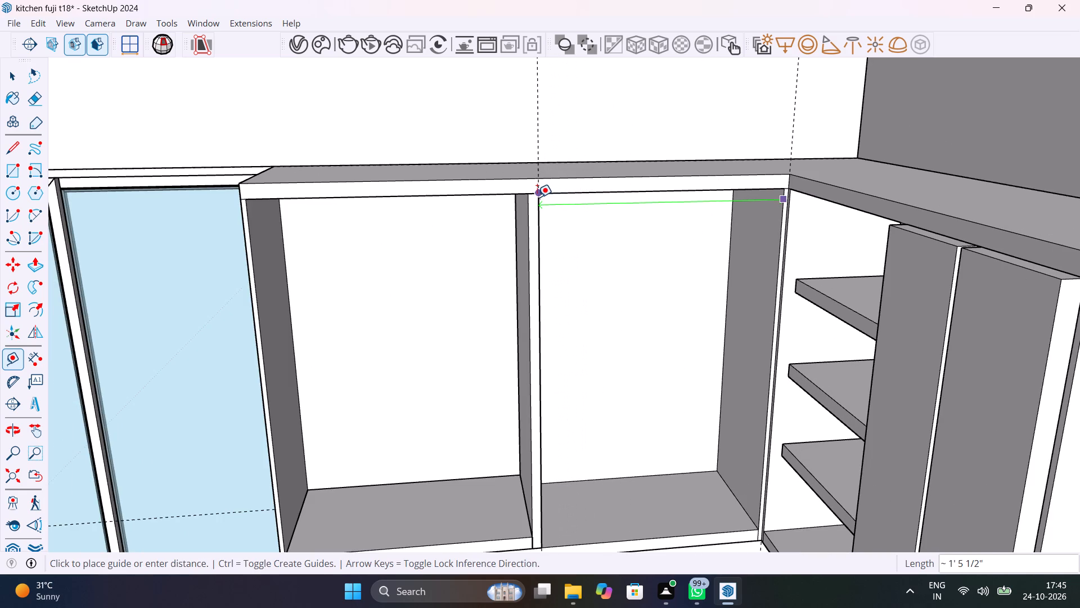
scroll(533, 191, "up", 8)
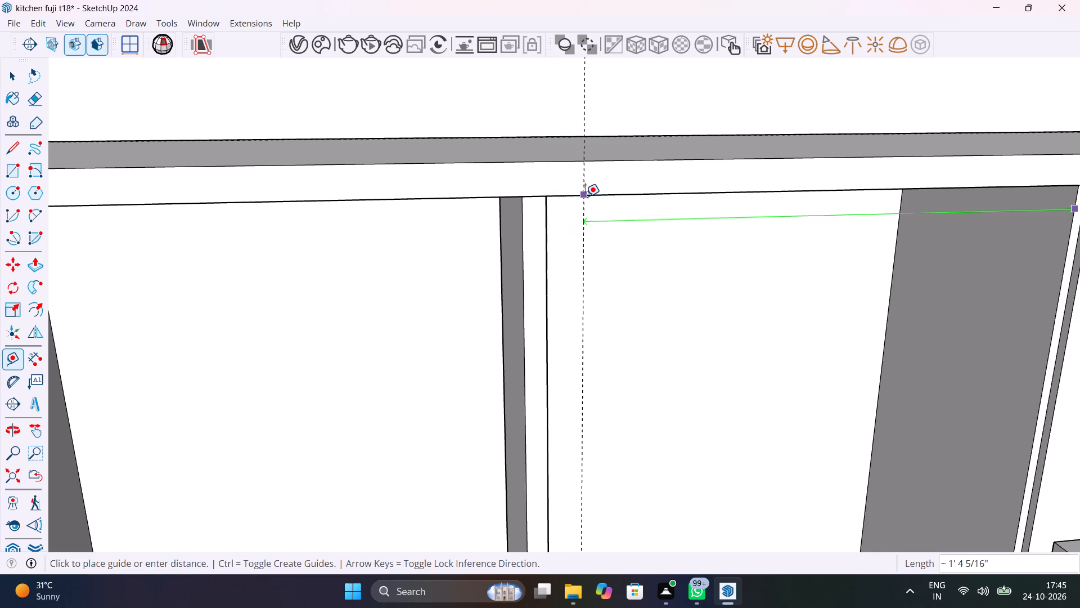
scroll(585, 196, "down", 3)
key("Escape")
key("space")
Hide the central divider of the two-compartment wall cabinet.
left_click(556, 259)
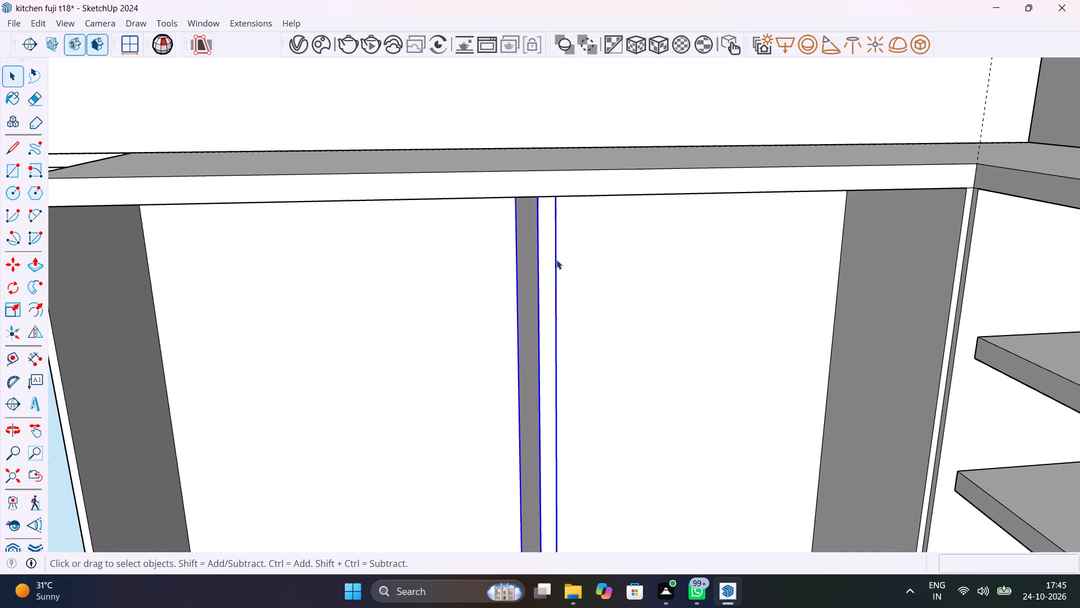
right_click(555, 264)
left_click(591, 47)
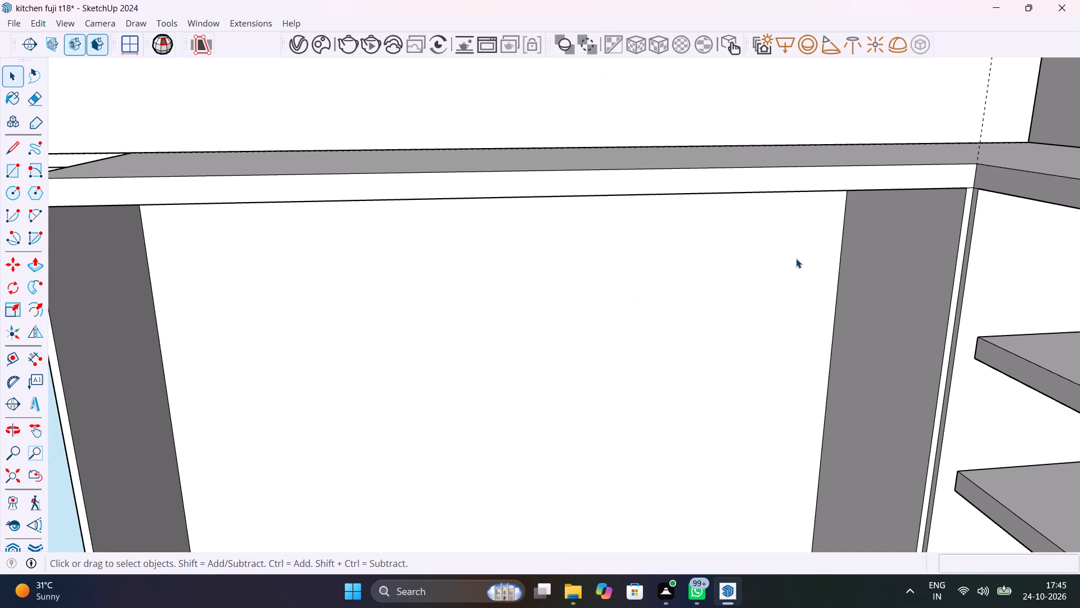
Place a vertical guide at the midpoint of the top panel's underside, about 1' 5 13/16" from the cabinet's right side panel.
scroll(845, 334, "down", 8)
key("t")
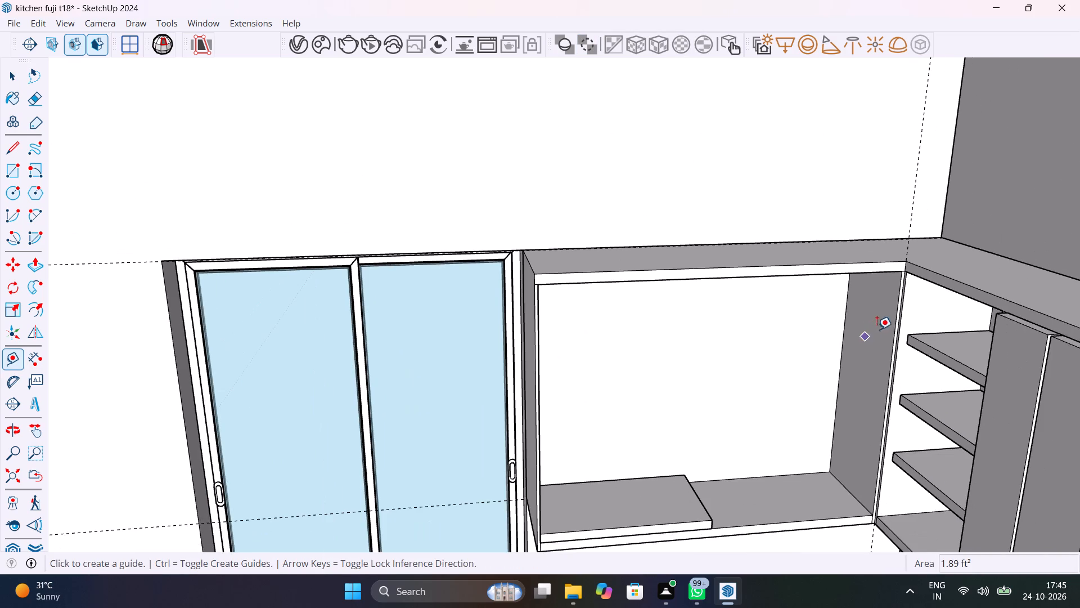
left_click(894, 324)
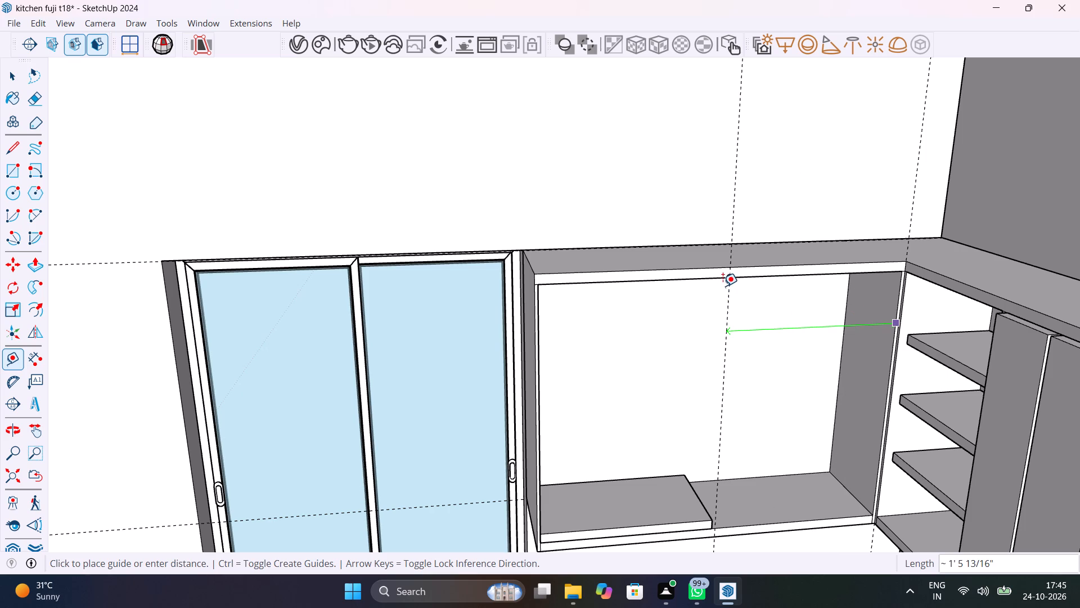
scroll(723, 285, "up", 8)
middle_click_drag(727, 287, 620, 272)
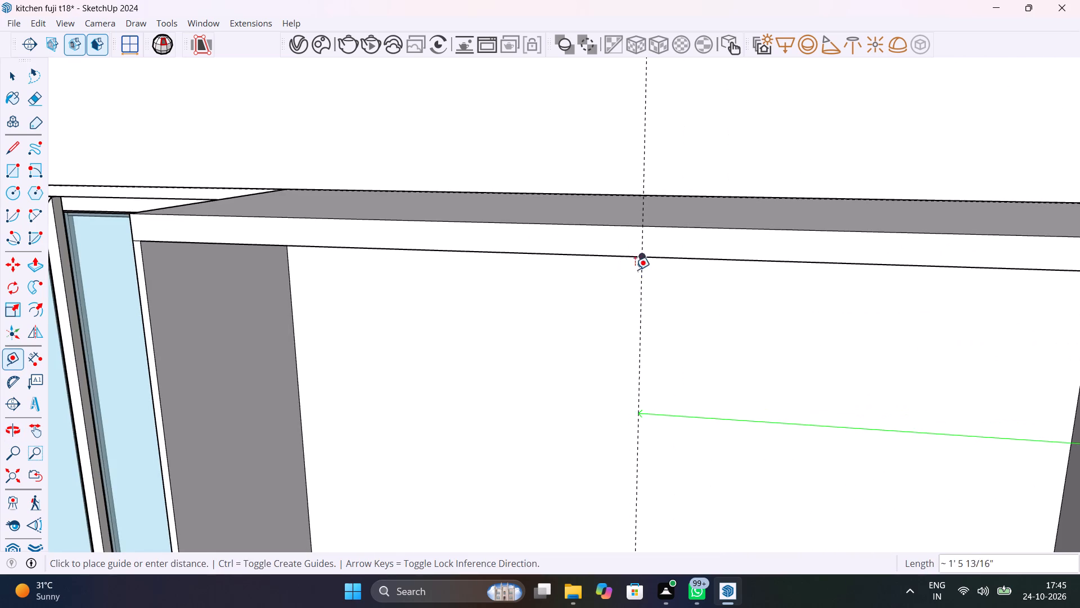
left_click(643, 260)
Delete the shelf board lying on the floor of the wall cabinet's left half.
scroll(666, 322, "down", 6)
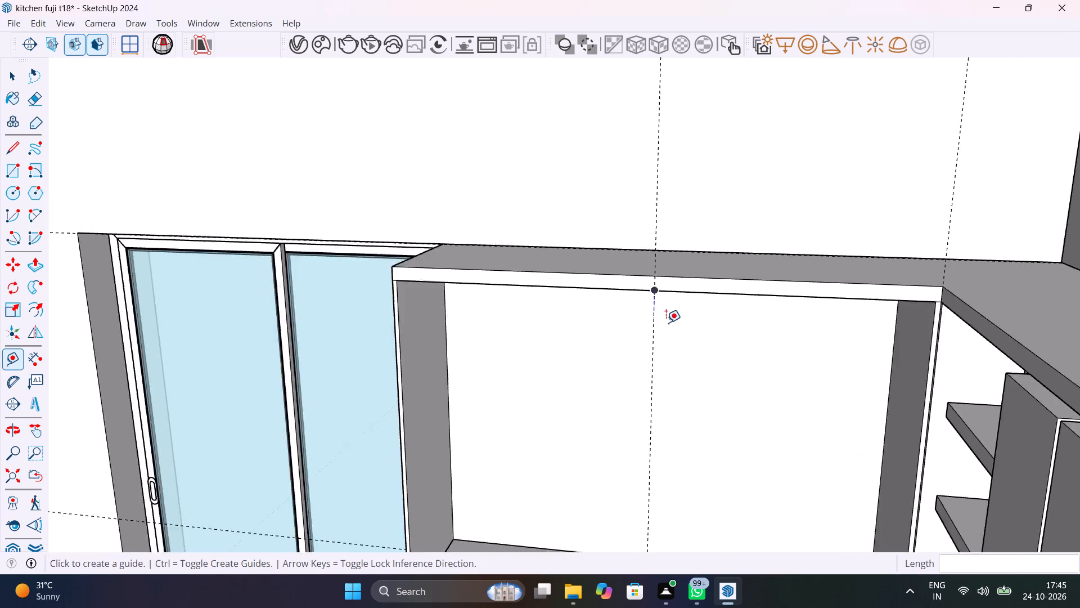
scroll(666, 323, "down", 6)
middle_click_drag(700, 368, 875, 326)
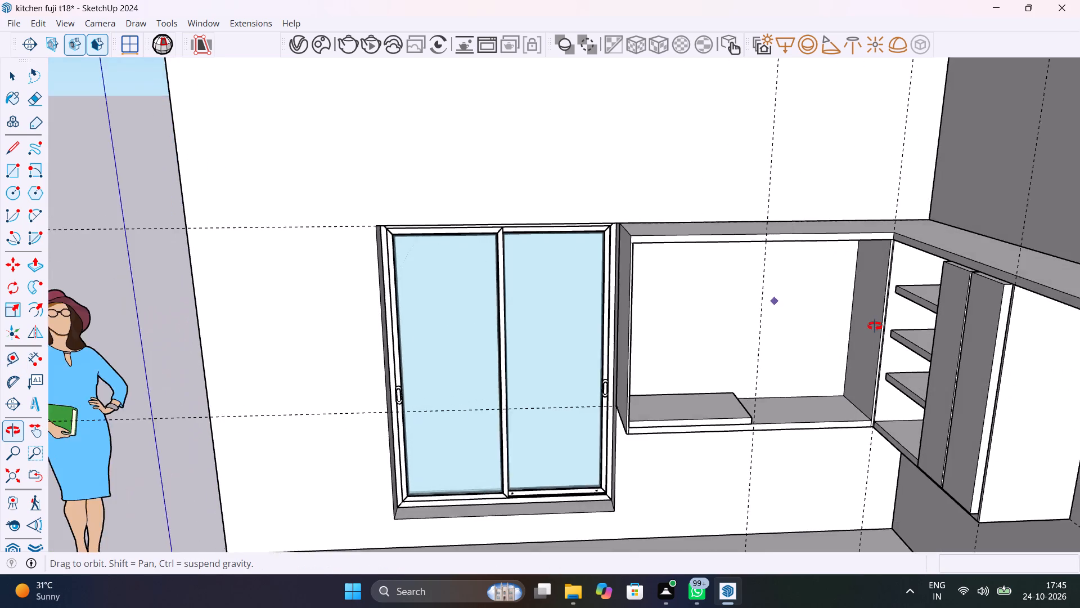
middle_click_drag(875, 326, 841, 324)
scroll(778, 410, "up", 10)
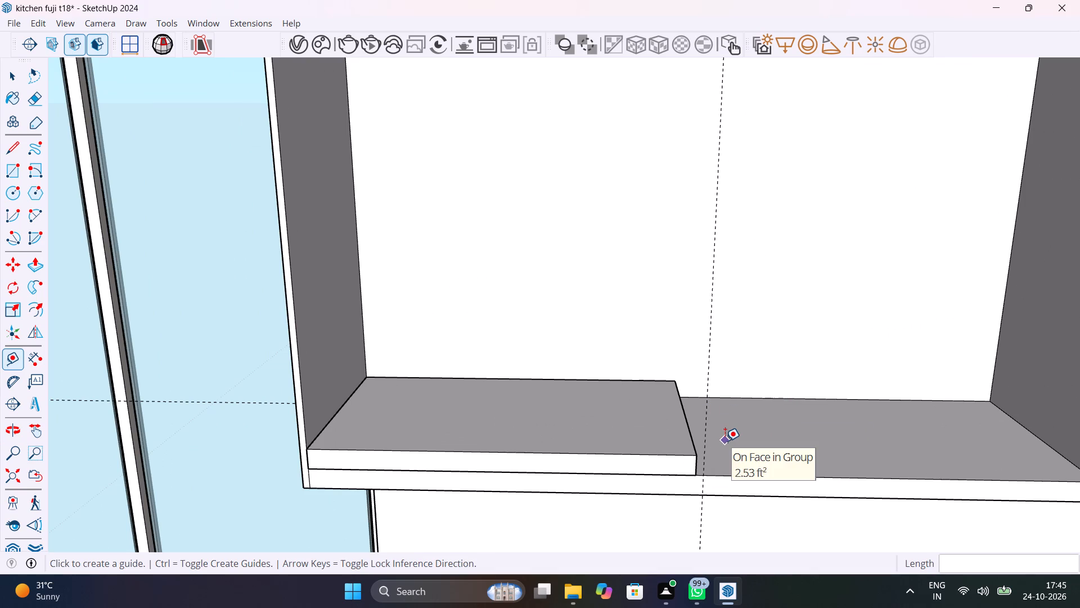
key("space")
left_click(690, 450)
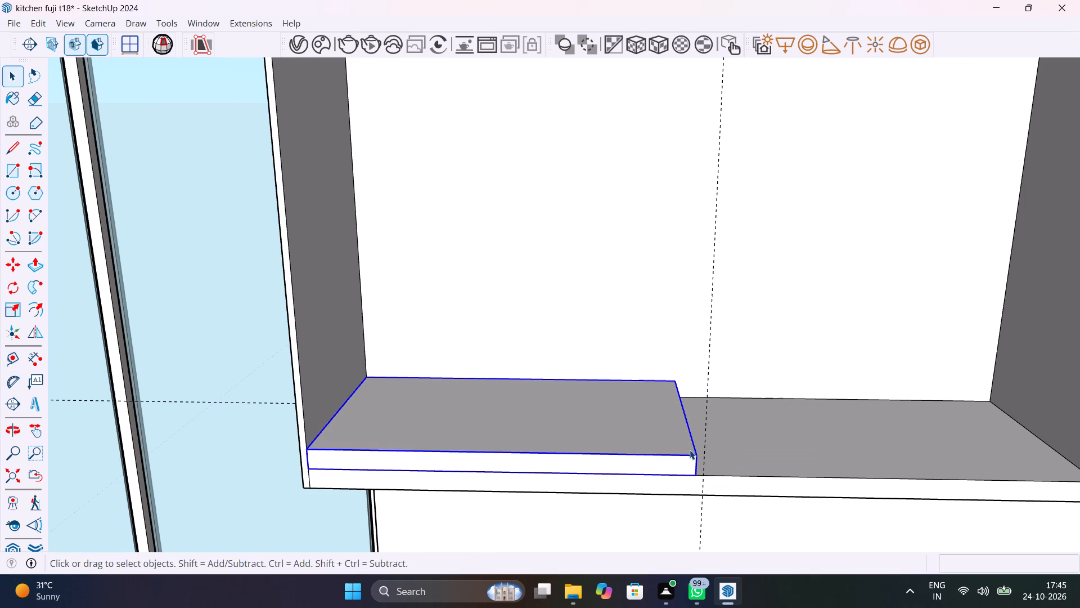
key("Delete")
Offset two guides from the cabinet's vertical centre guide, one 2 mm to each side.
key("t")
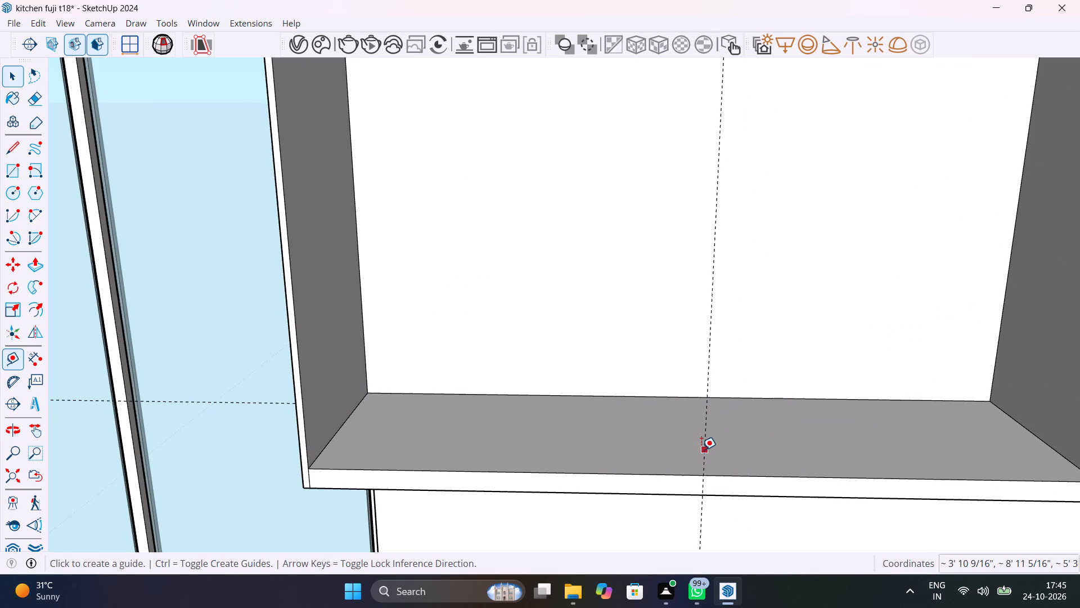
left_click(702, 442)
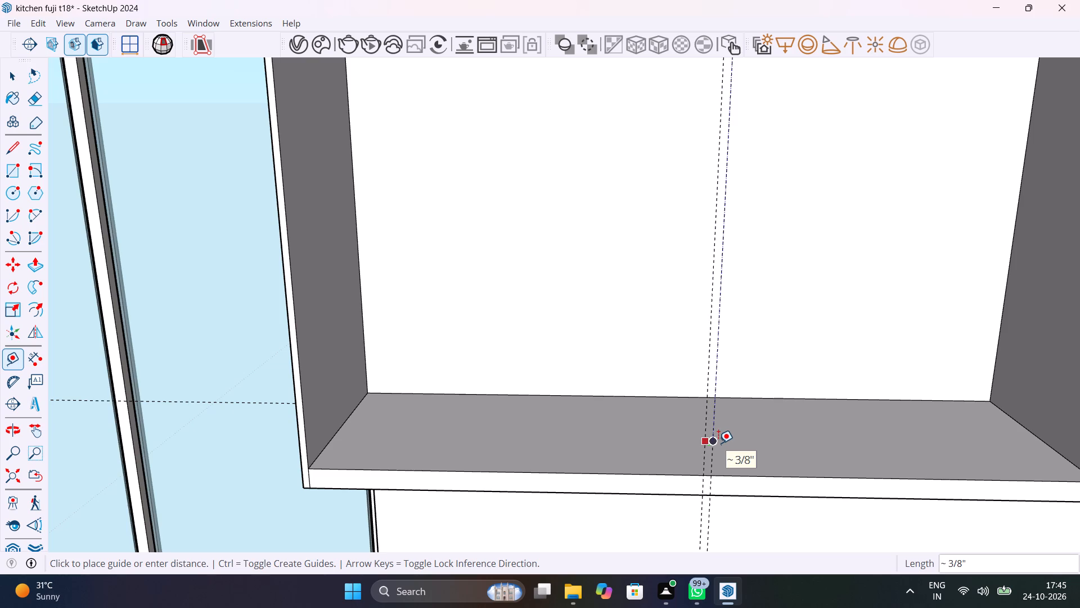
type("2mm")
key("Return")
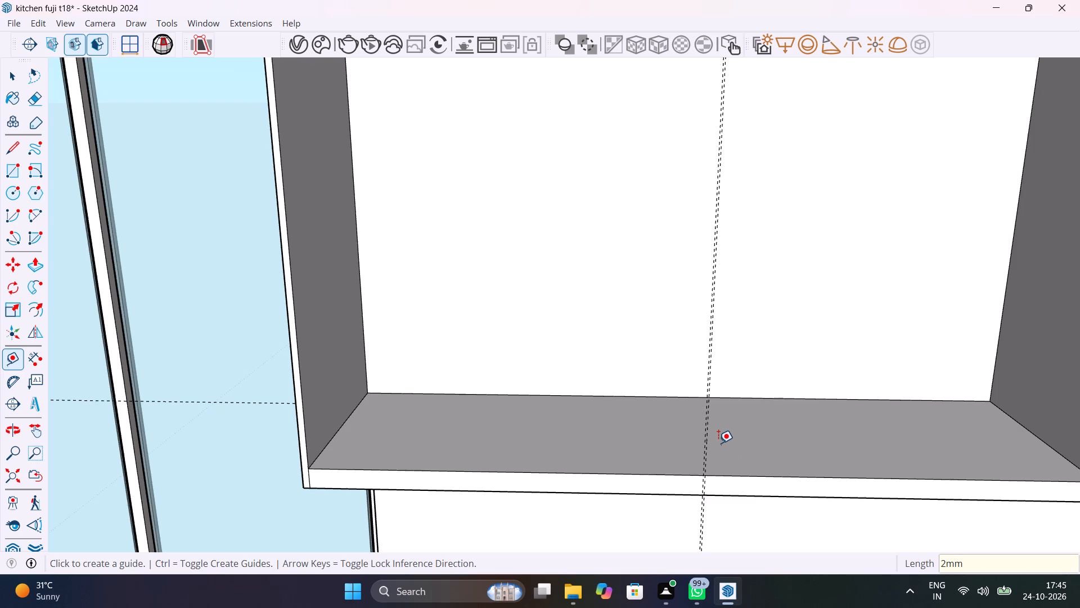
scroll(718, 443, "up", 9)
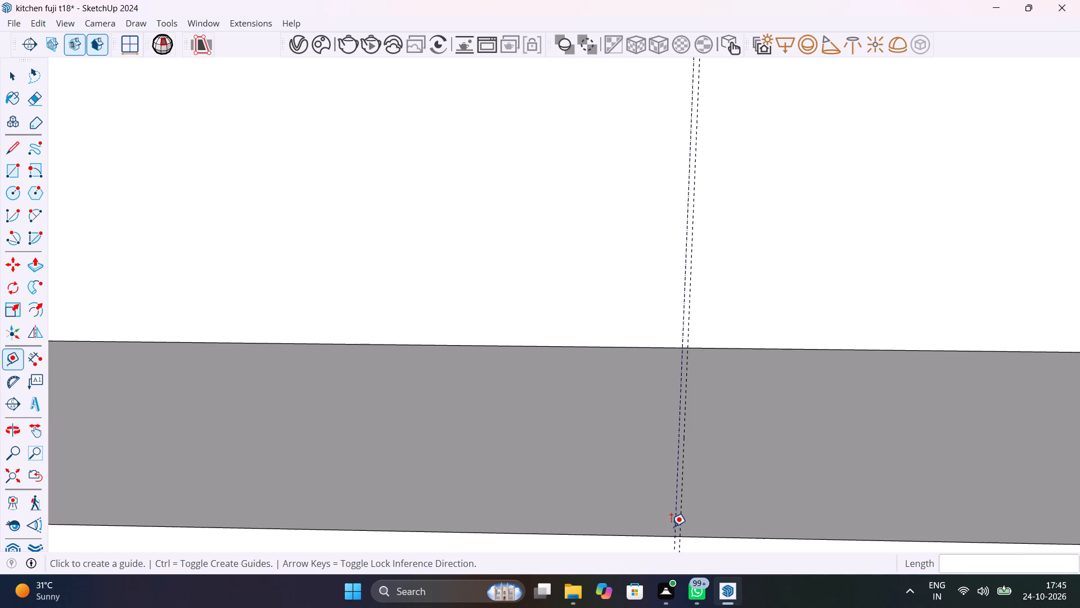
left_click(672, 525)
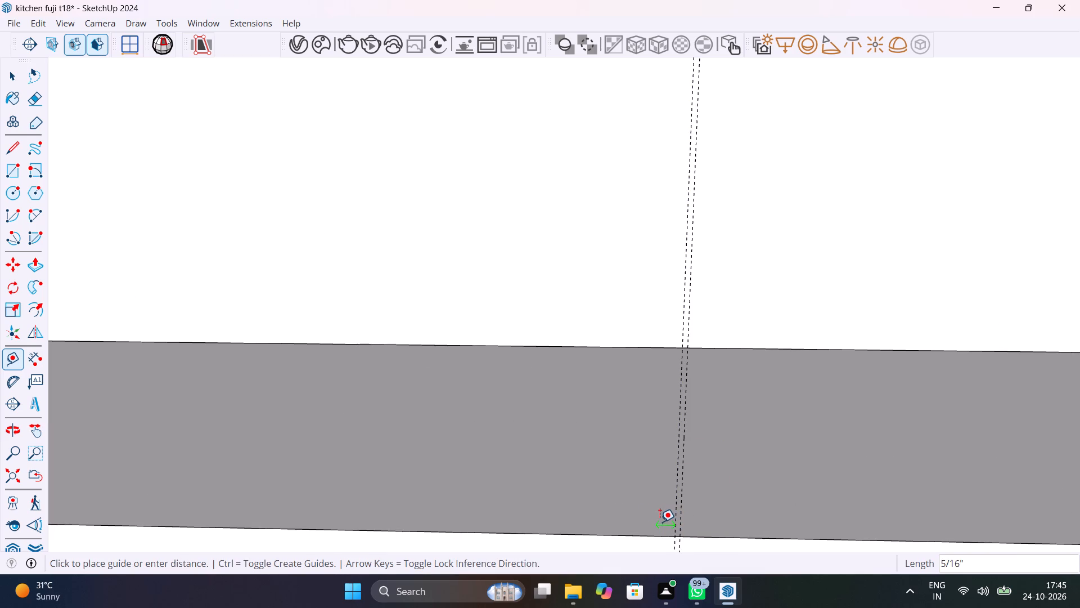
key("Escape")
left_click(671, 521)
key("Escape")
left_click(674, 515)
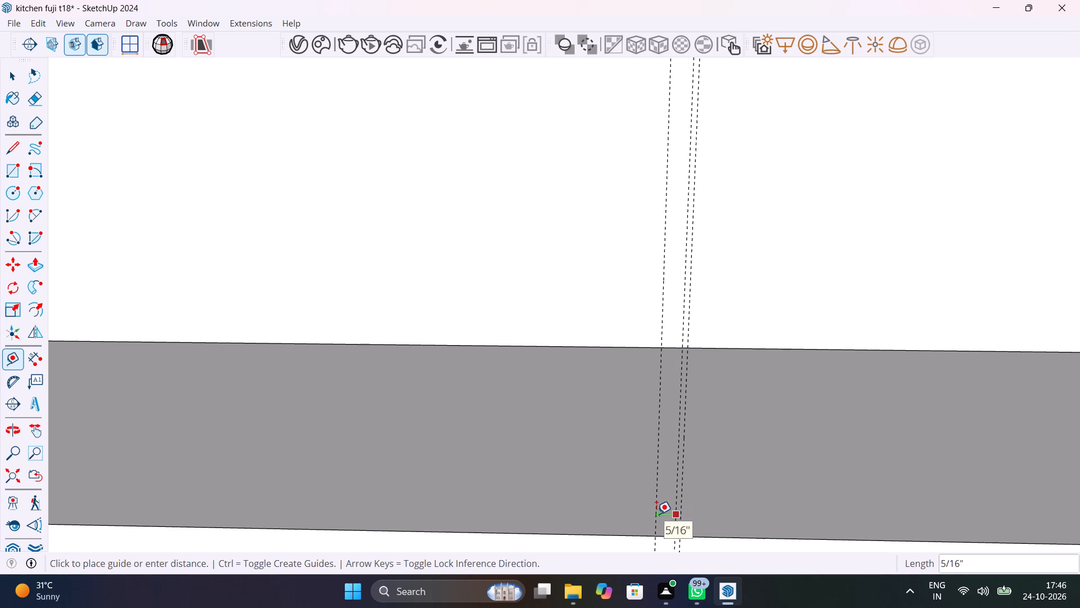
key("2")
type("mm")
key("Return")
key("space")
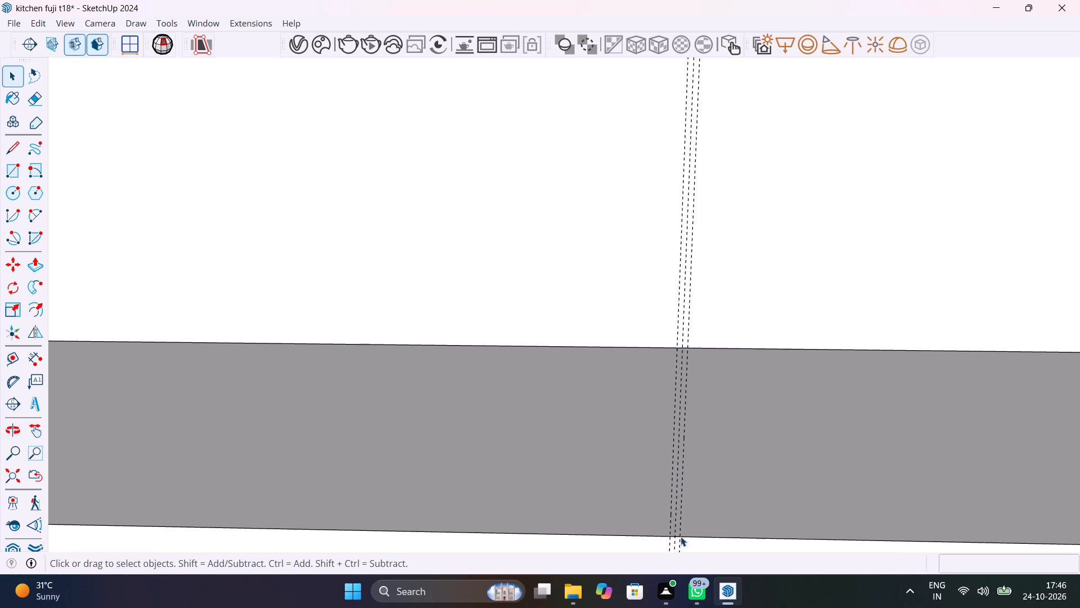
Place two front-to-back guides on the cabinet floor through the offset guides, the first about 1' 5 3/4" from the right side panel.
scroll(728, 522, "down", 9)
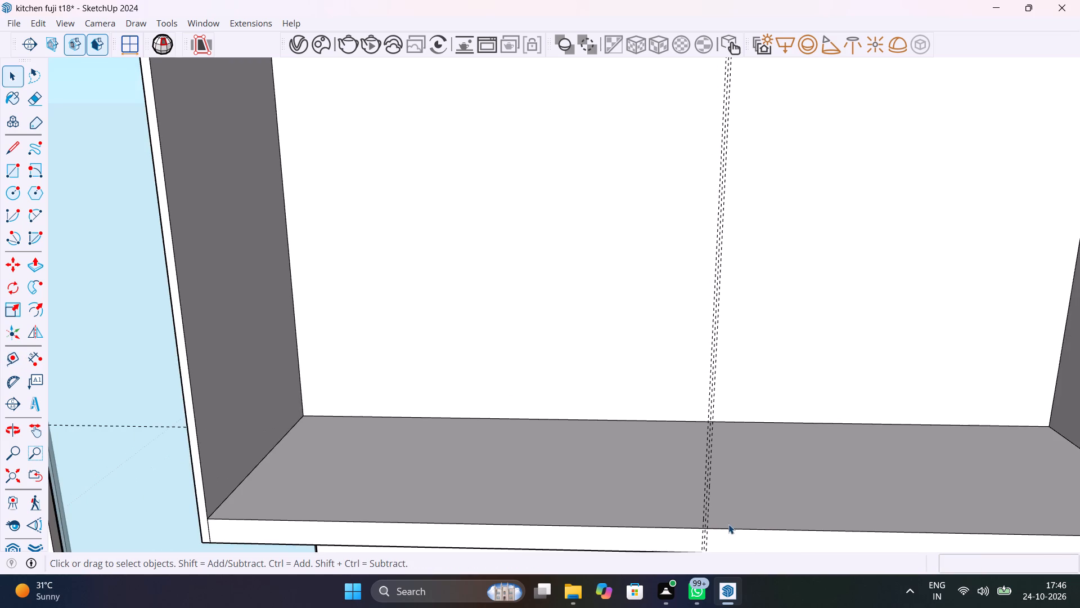
middle_click_drag(727, 521, 679, 496, "shift")
key("t")
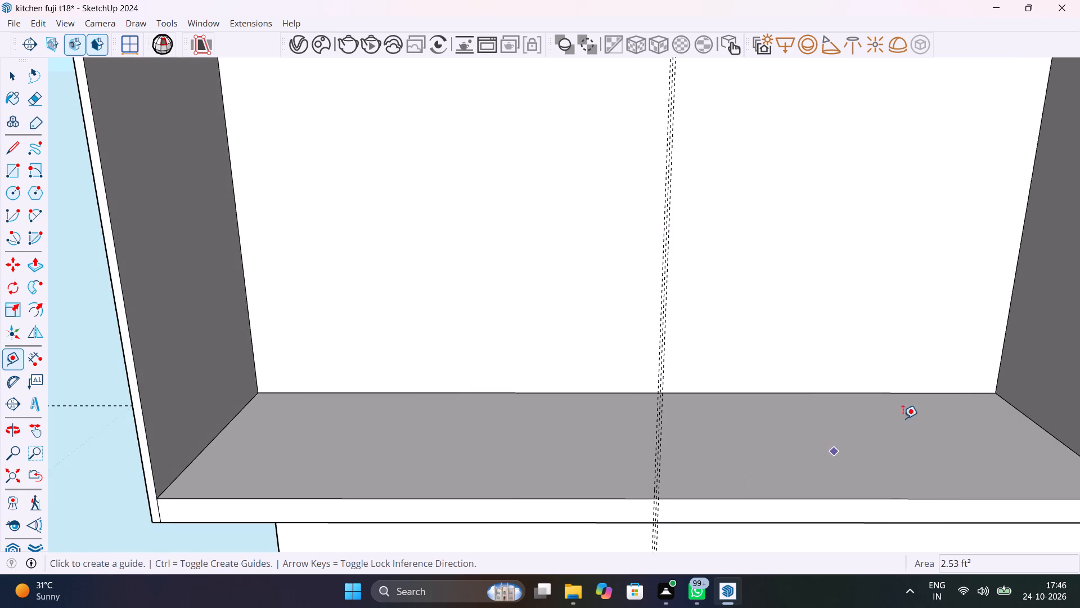
left_click(1010, 404)
scroll(660, 473, "up", 1)
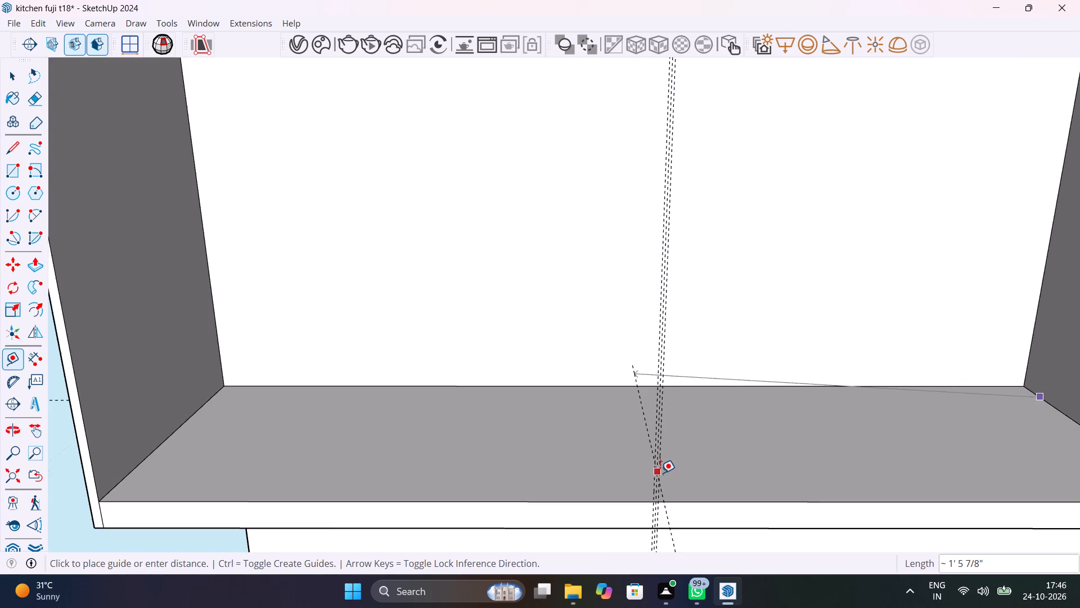
scroll(660, 473, "up", 8)
middle_click_drag(668, 497, 603, 321, "shift")
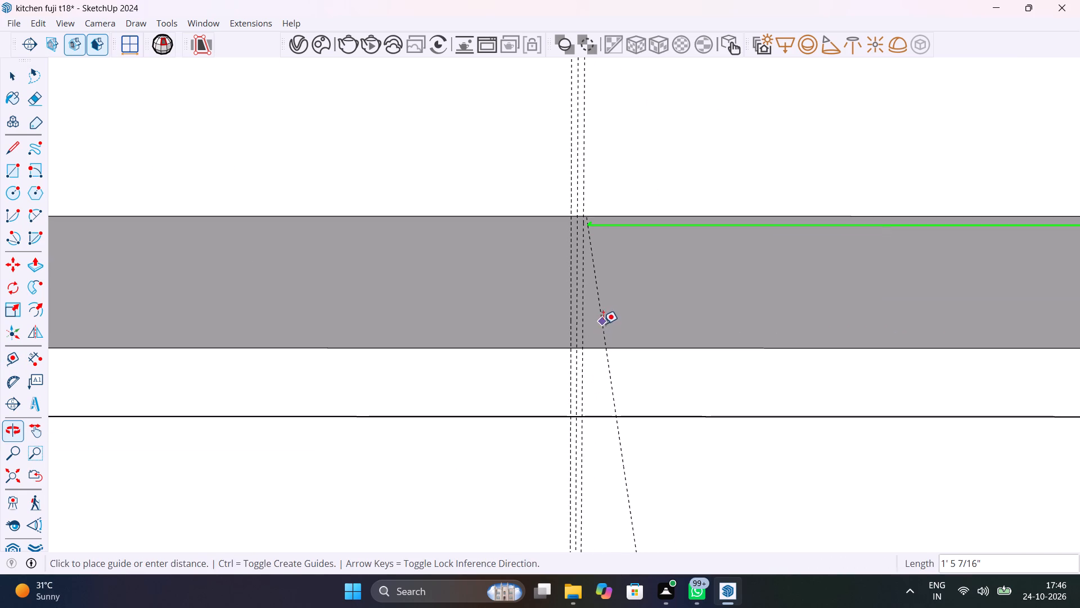
scroll(584, 344, "up", 9)
left_click(582, 350)
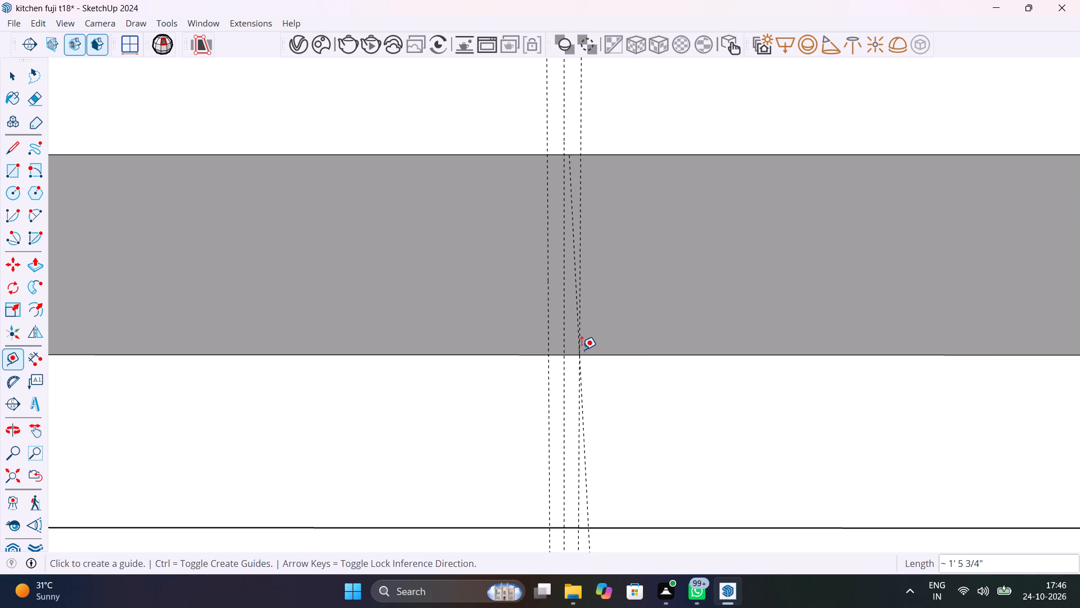
middle_click_drag(605, 349, 755, 392)
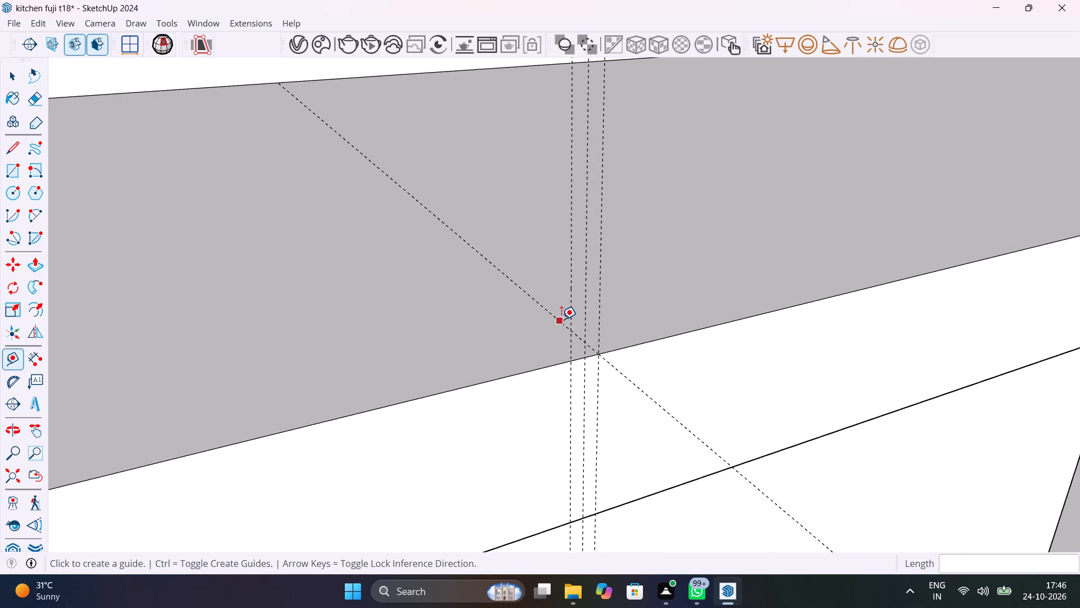
left_click(561, 319)
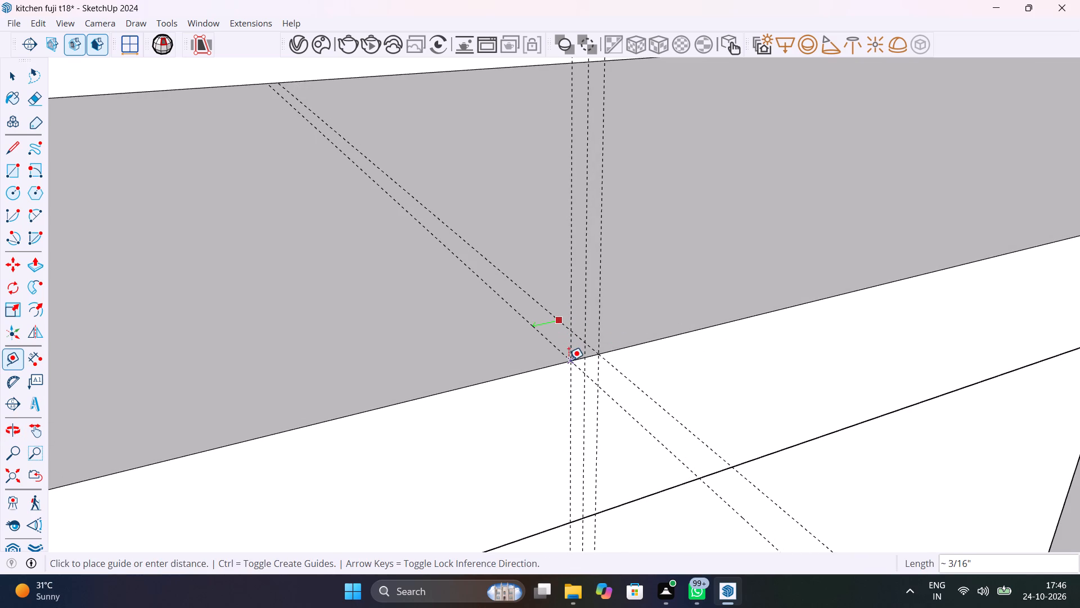
left_click(569, 360)
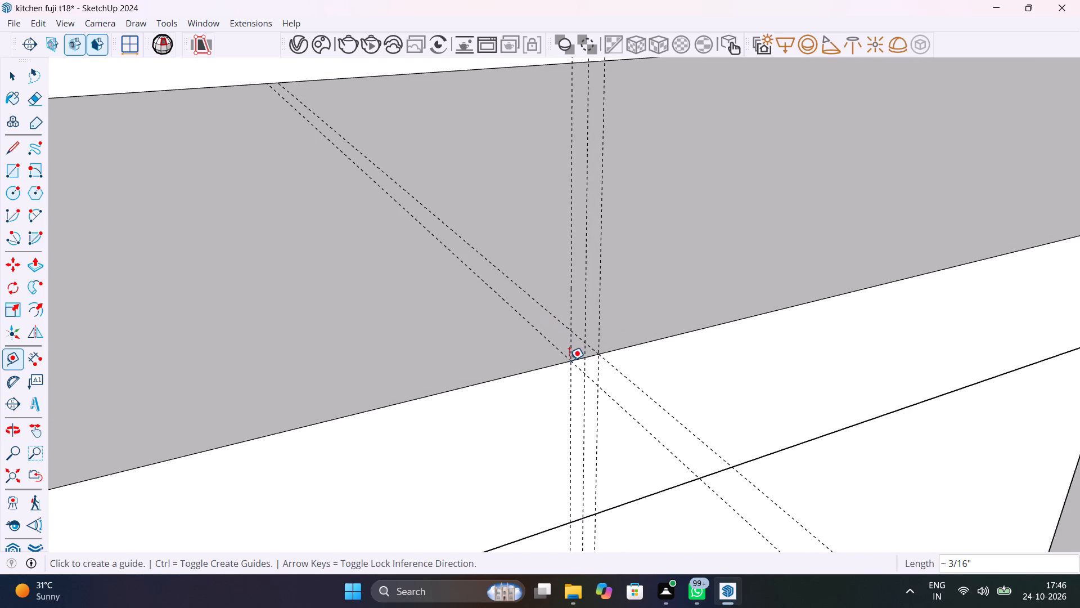
Erase the three vertical guides at the centre of the cabinet.
key("space")
key("e")
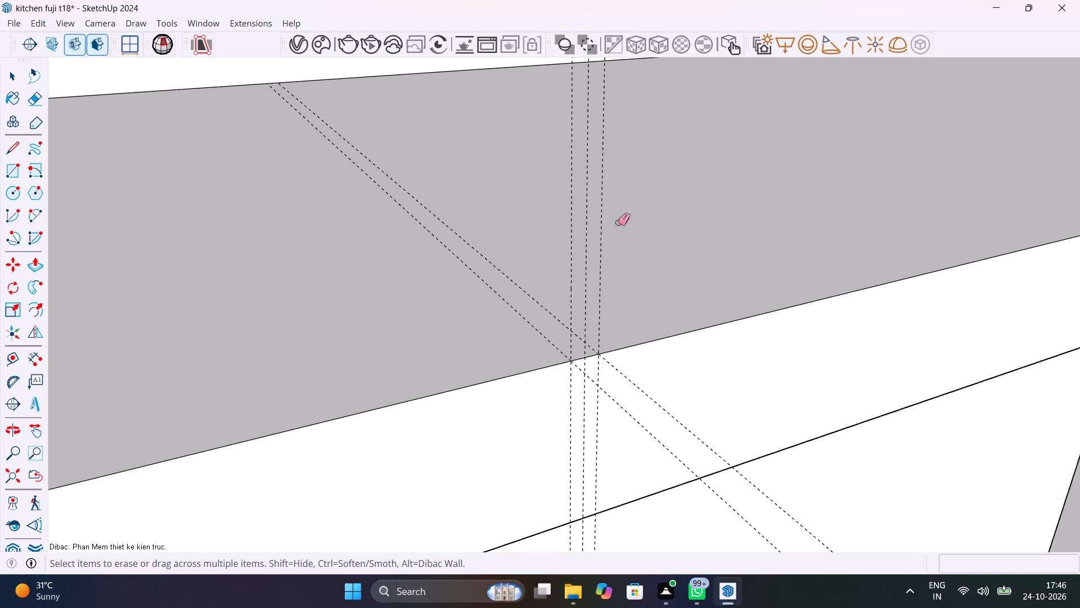
left_click_drag(615, 222, 555, 219)
Draw a narrow rectangle between the two floor guides, from the cabinet floor's front edge to its back edge.
scroll(586, 250, "down", 8)
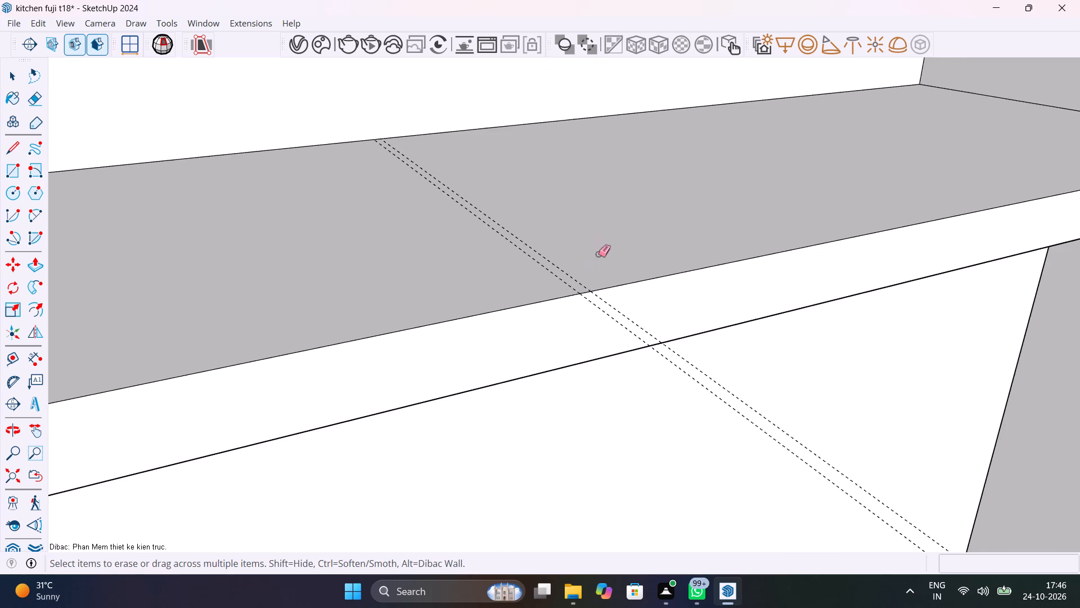
middle_click_drag(598, 252, 537, 365)
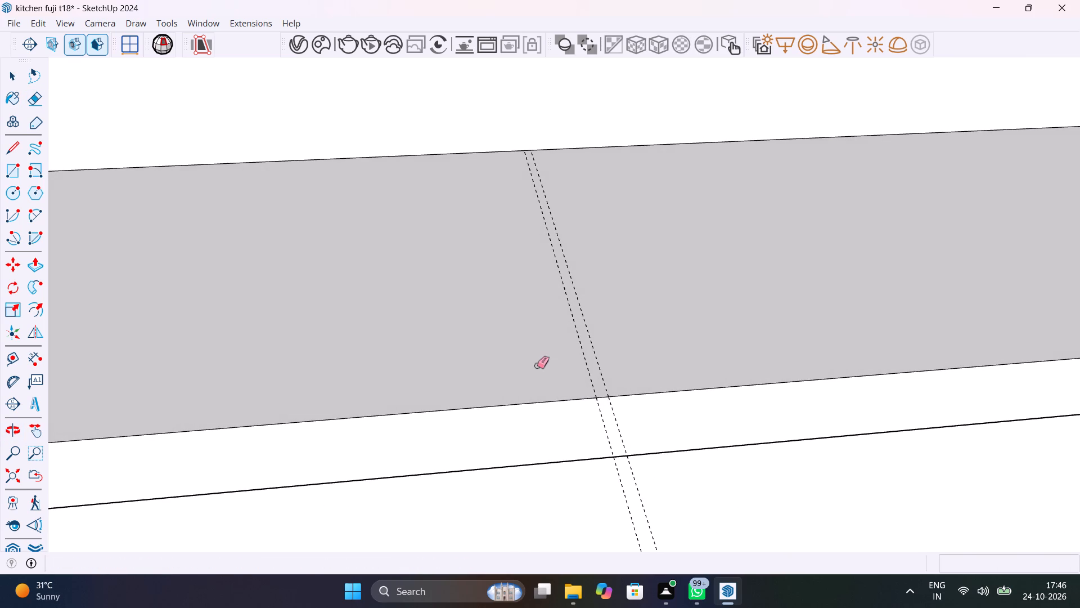
key("r")
left_click(613, 397)
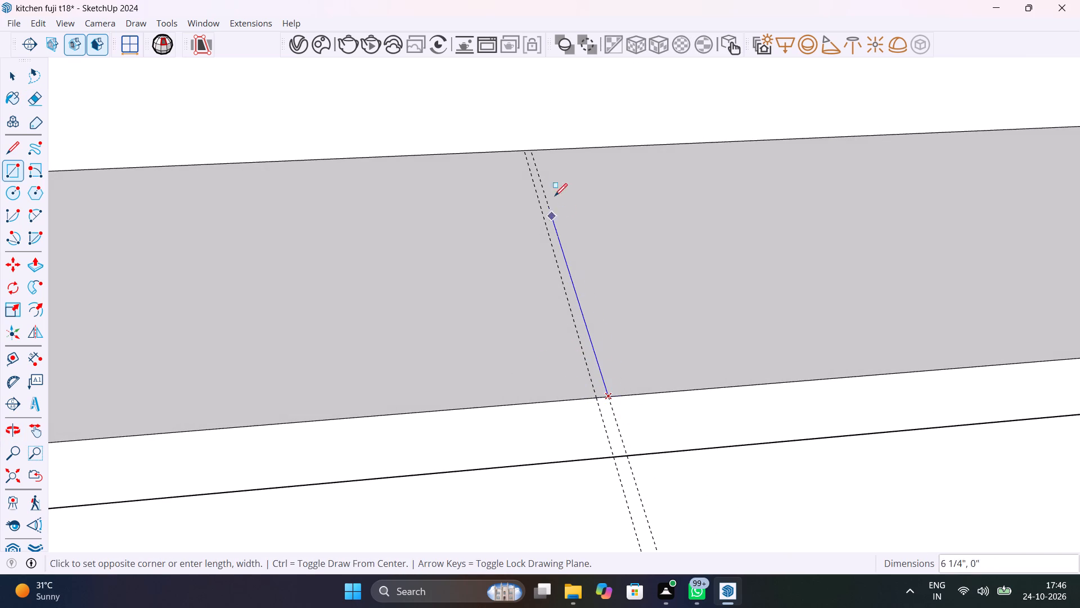
scroll(533, 146, "up", 8)
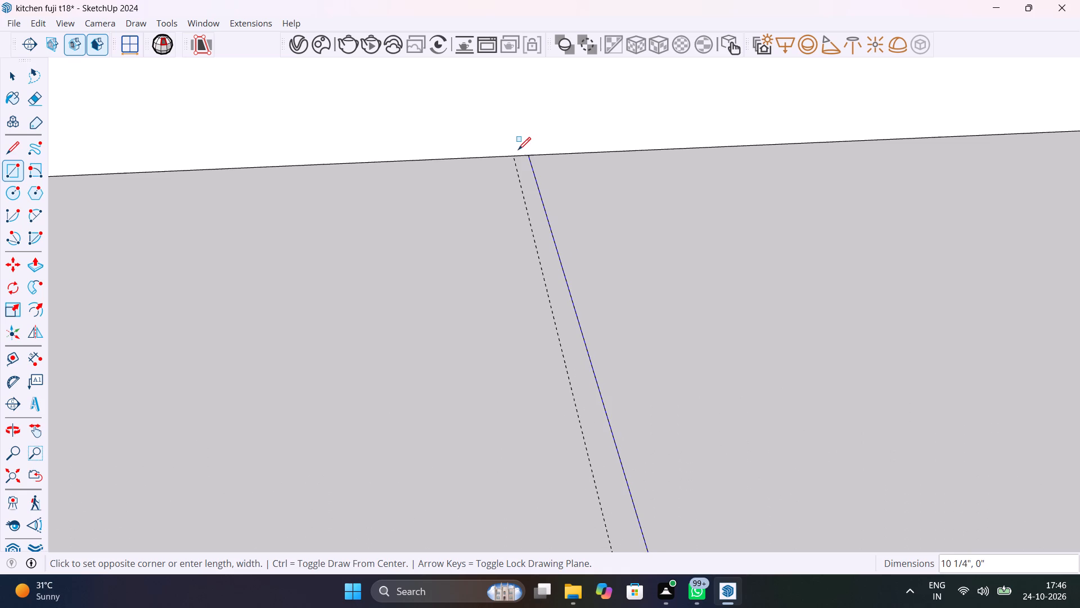
left_click(515, 157)
Make the narrow rectangle on the cabinet floor, with its edges, a group.
scroll(519, 171, "down", 13)
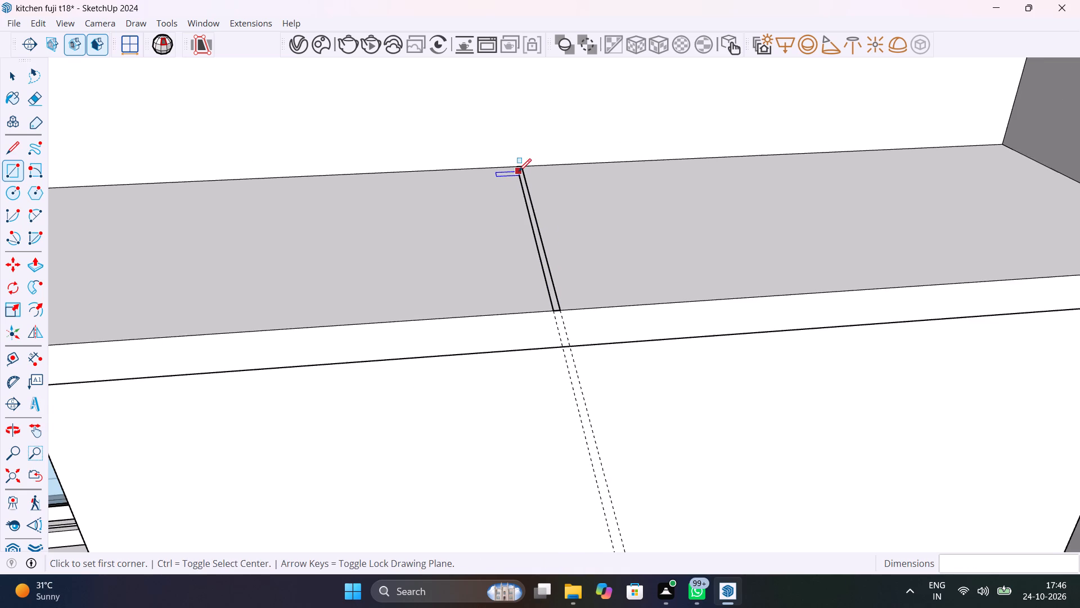
key("space")
scroll(542, 242, "up", 7)
double_click(542, 261)
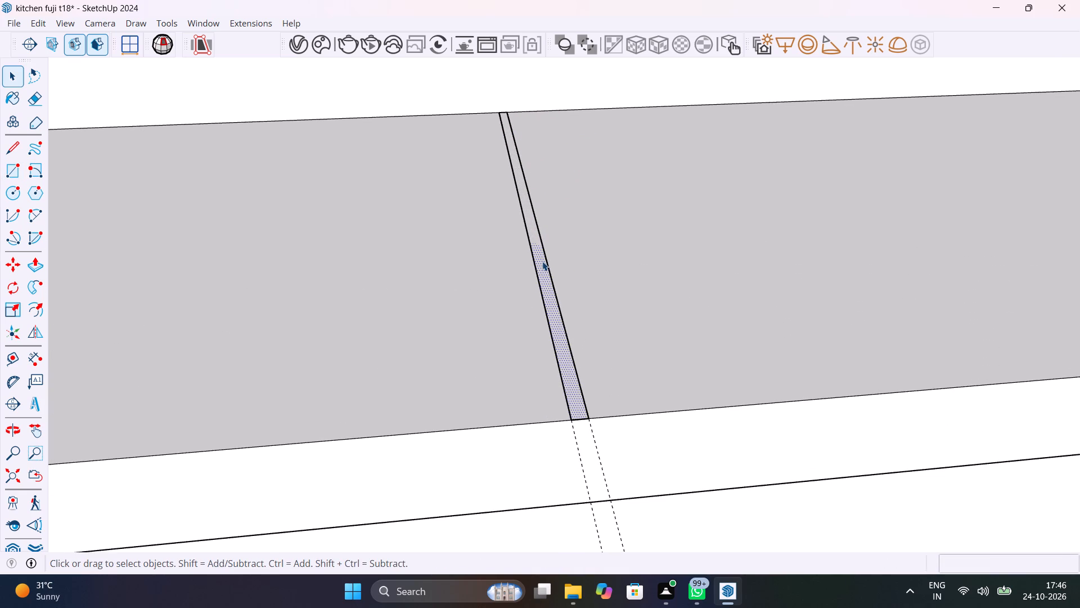
right_click(542, 261)
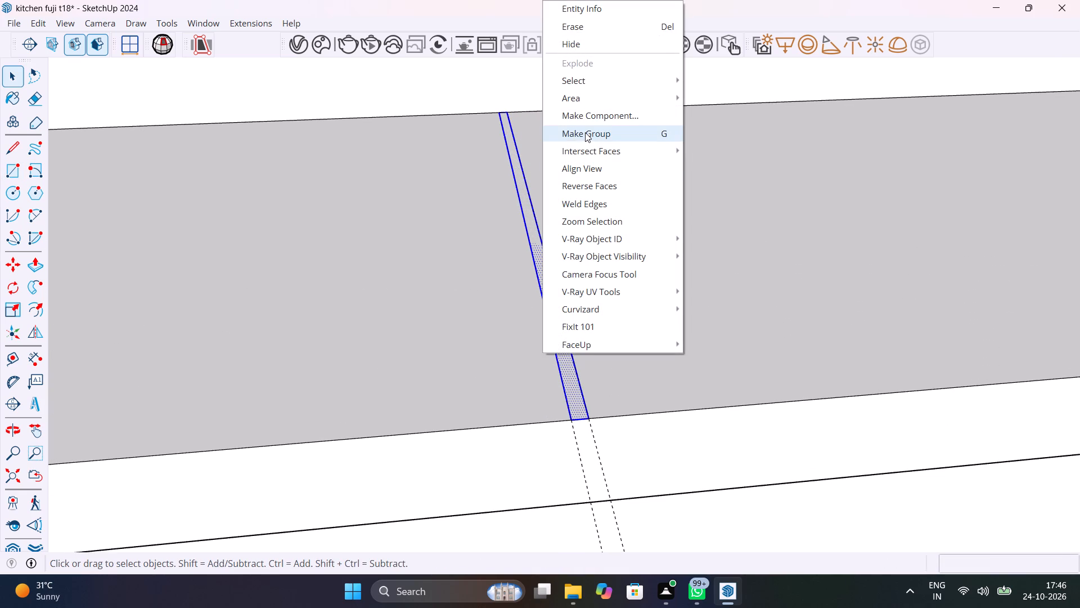
left_click(585, 132)
Inside the narrow strip's group, extrude the face up to the underside of the cabinet top to form a full-height divider.
key("p")
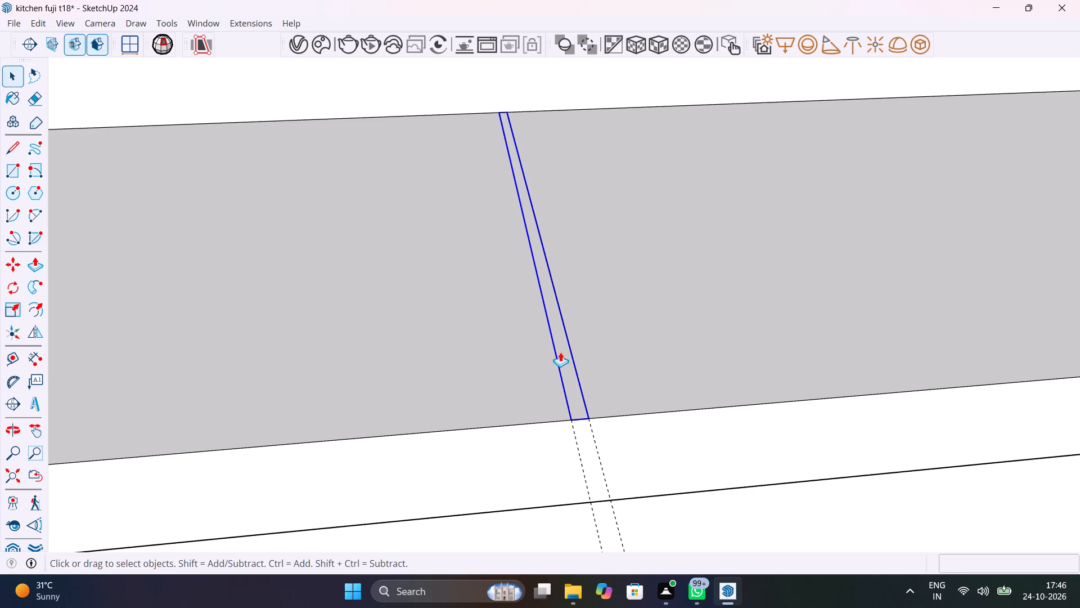
key("space")
double_click(563, 354)
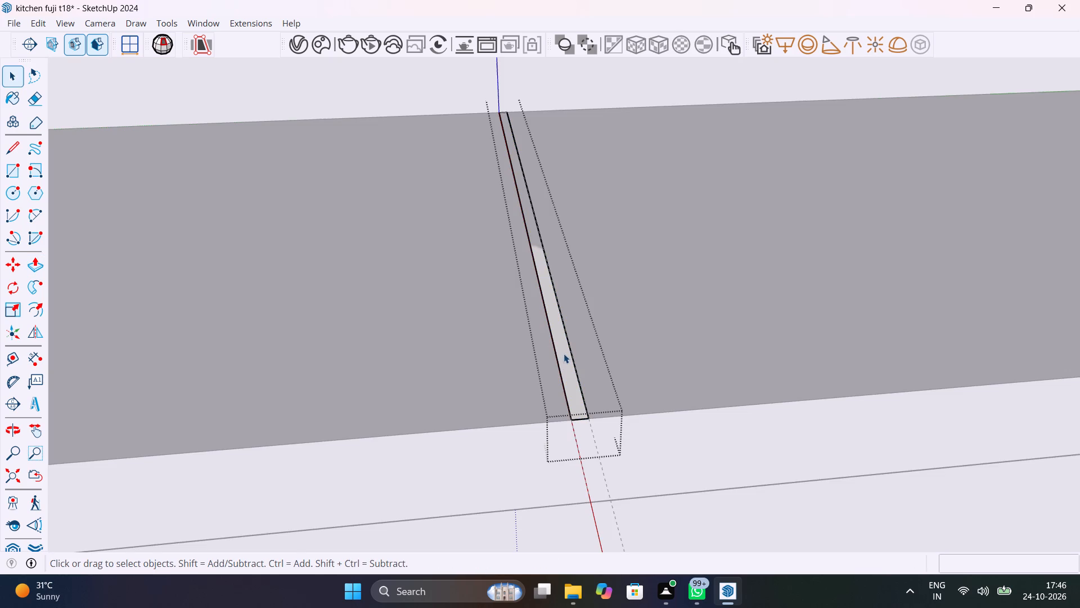
key("p")
left_click(564, 354)
scroll(551, 270, "down", 20)
scroll(551, 270, "down", 7)
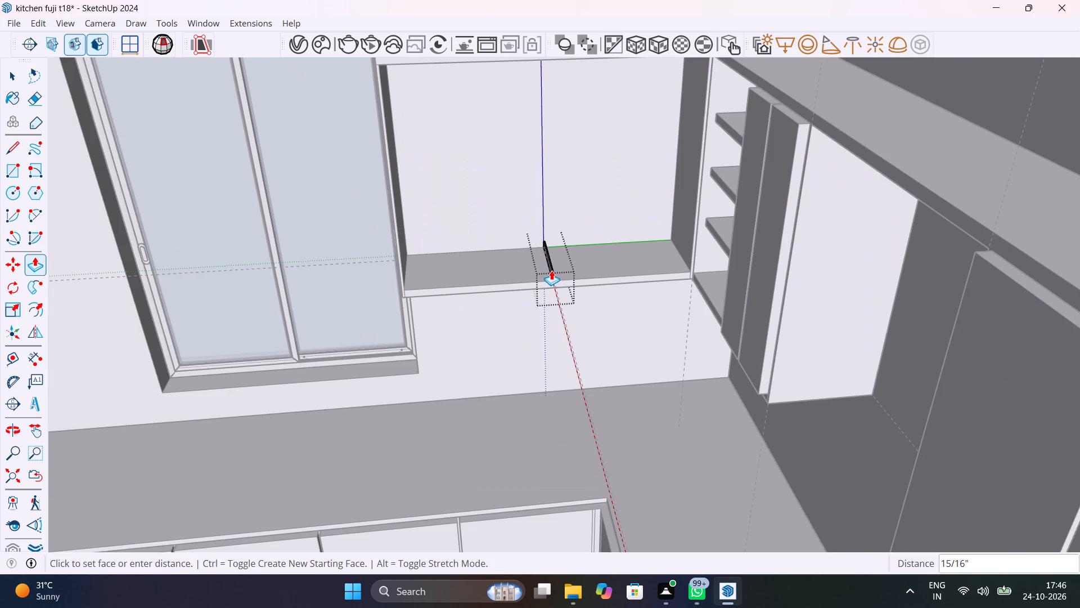
middle_click_drag(551, 269, 571, 347, "shift")
scroll(559, 212, "up", 9)
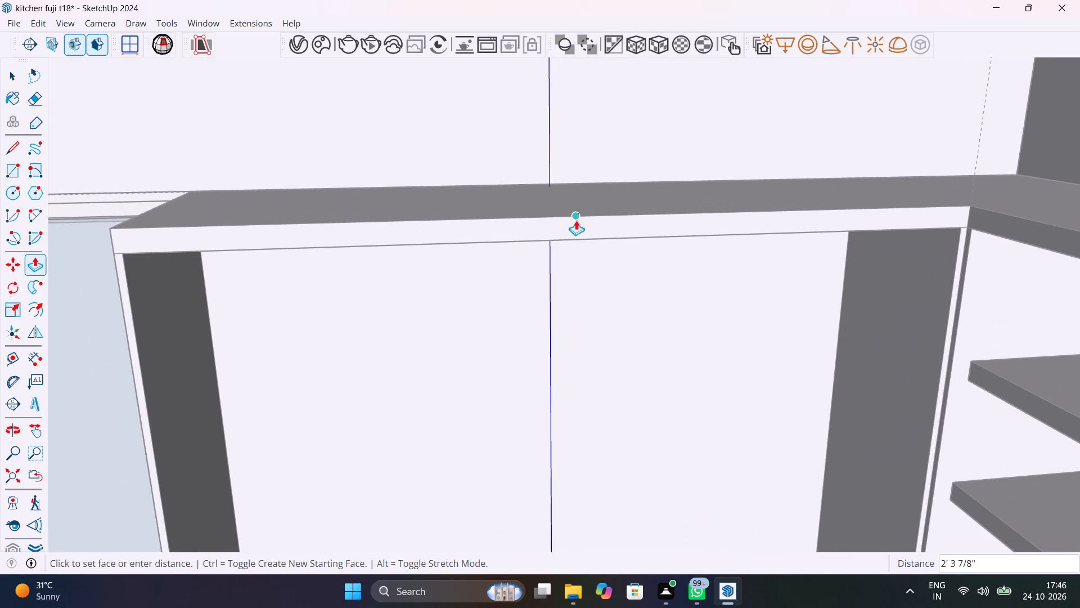
scroll(575, 240, "down", 6)
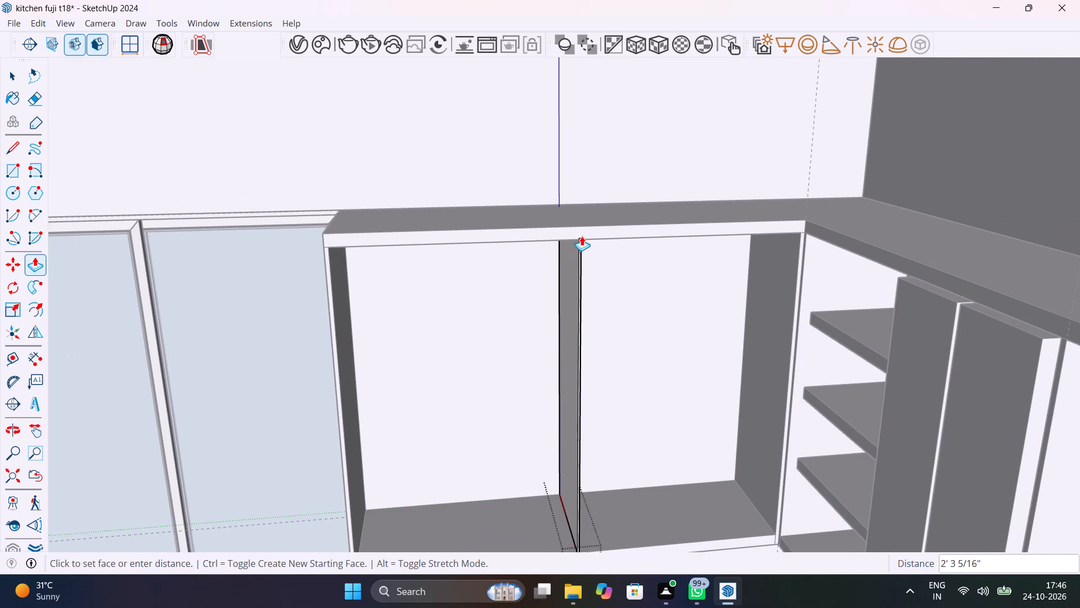
scroll(582, 236, "up", 8)
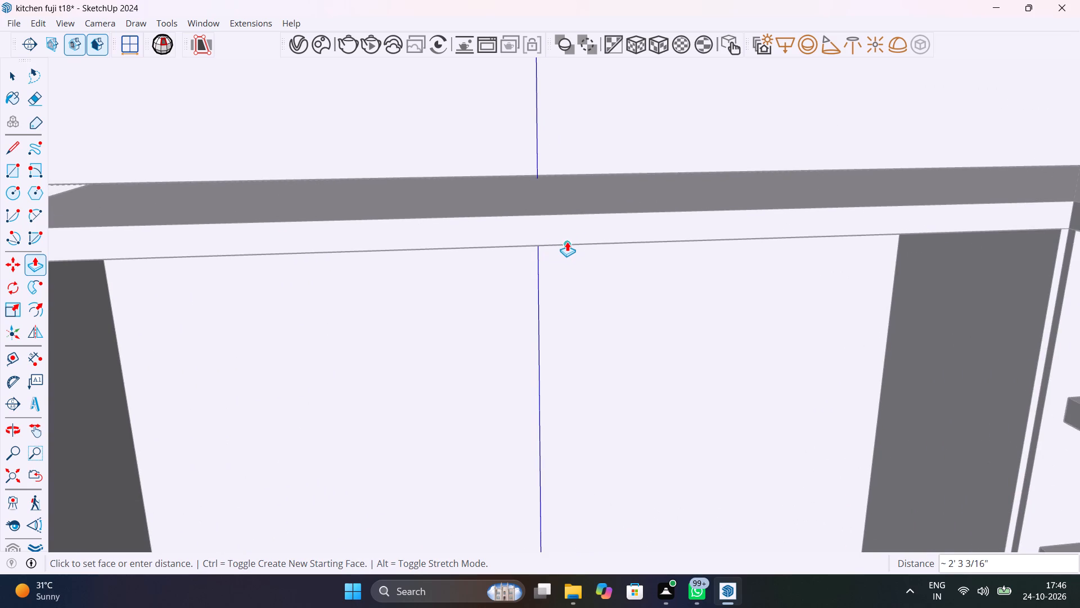
middle_click_drag(597, 239, 660, 290)
scroll(629, 272, "down", 6)
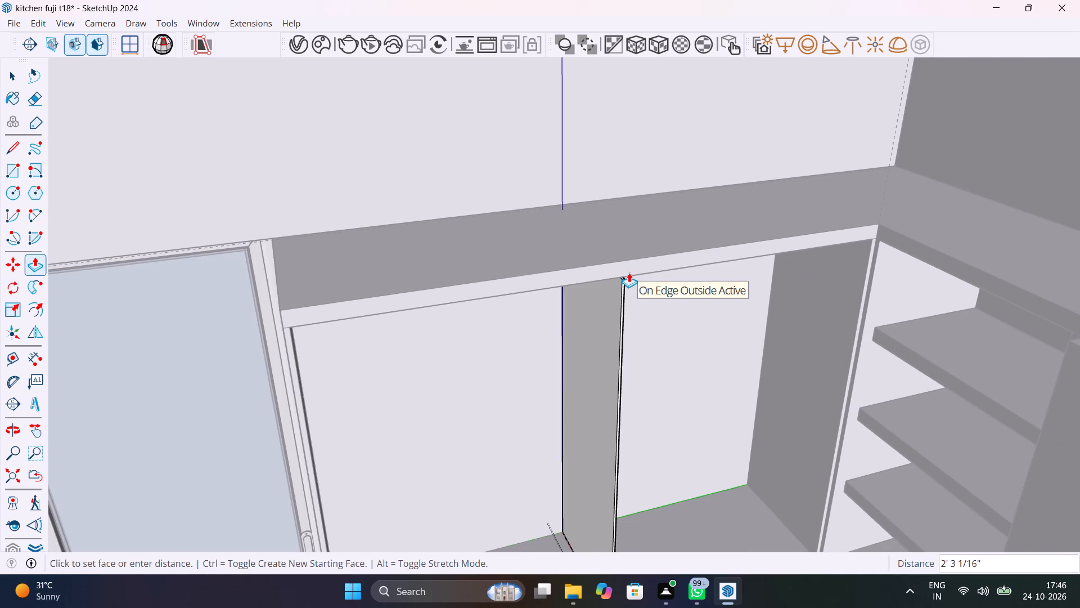
scroll(631, 269, "up", 4)
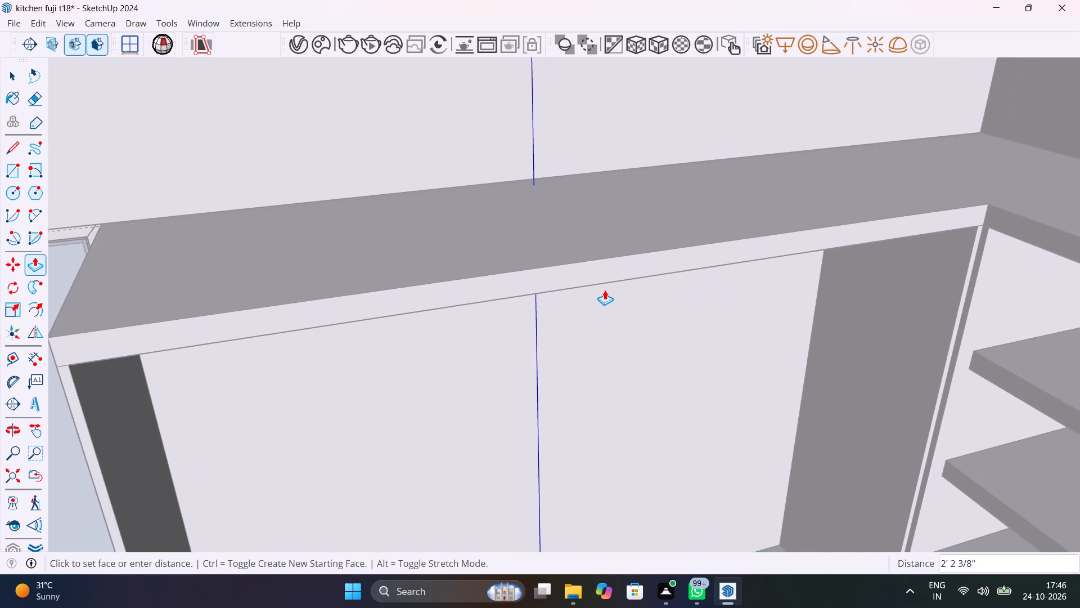
middle_click_drag(597, 284, 547, 114)
scroll(563, 142, "down", 9)
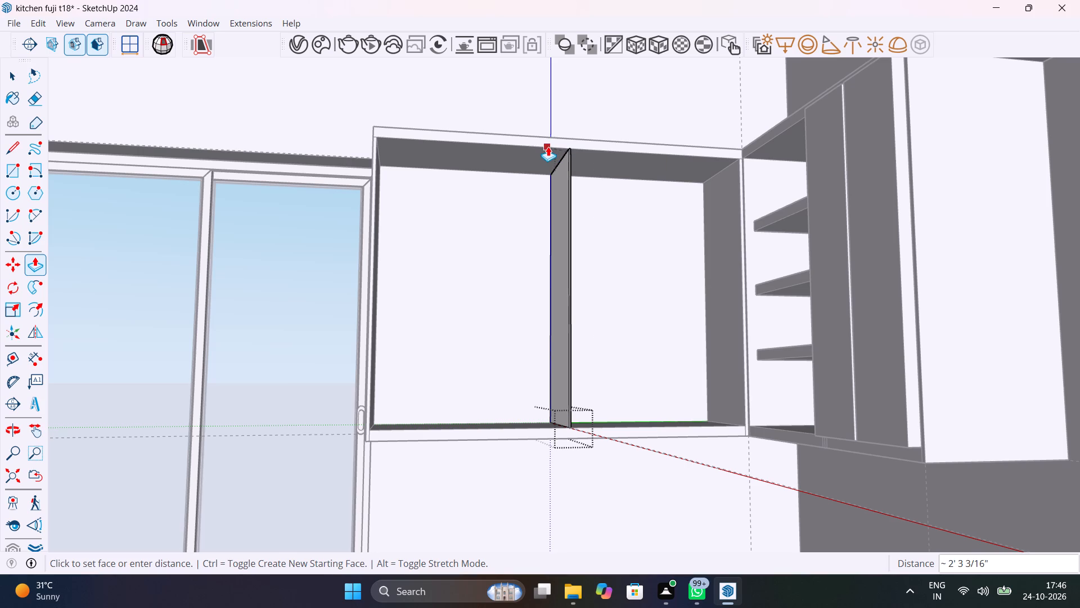
left_click(548, 146)
scroll(575, 229, "down", 7)
key("space")
middle_click_drag(593, 283, 597, 400)
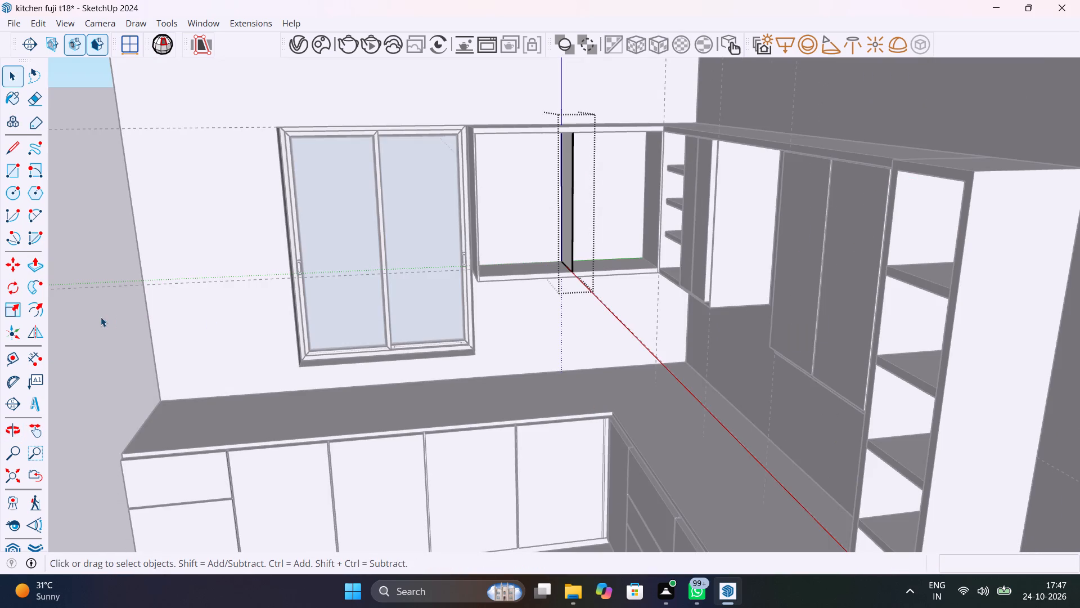
left_click(98, 319)
Check the bay widths on both sides of the divider with linear dimensions along the floor's front edge, and erase the placed dimension.
scroll(588, 110, "up", 9)
middle_click_drag(579, 182, 741, 279)
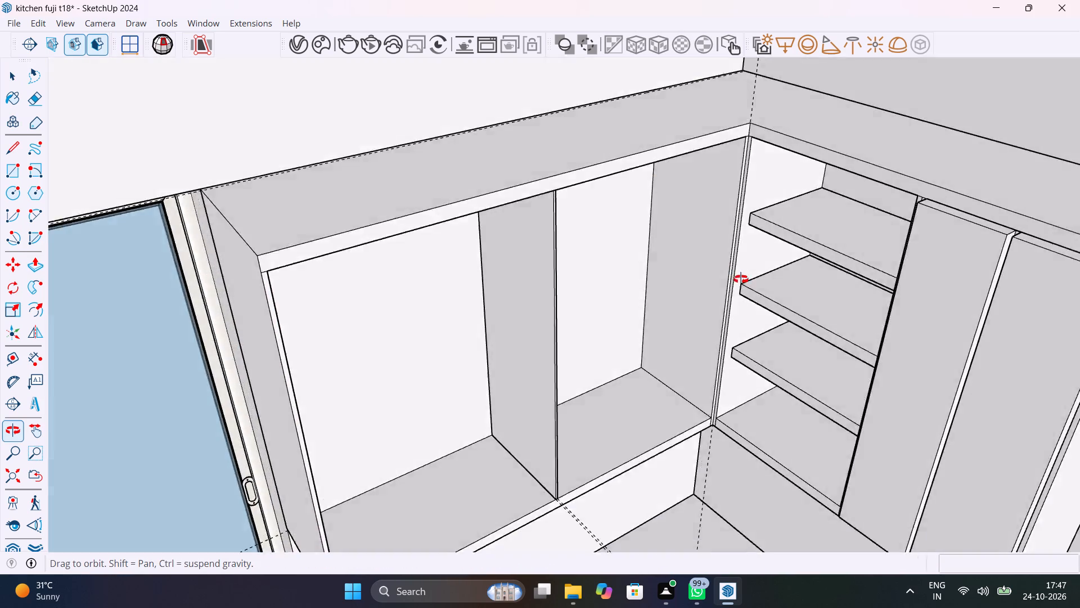
middle_click_drag(741, 279, 633, 218)
scroll(633, 219, "up", 1)
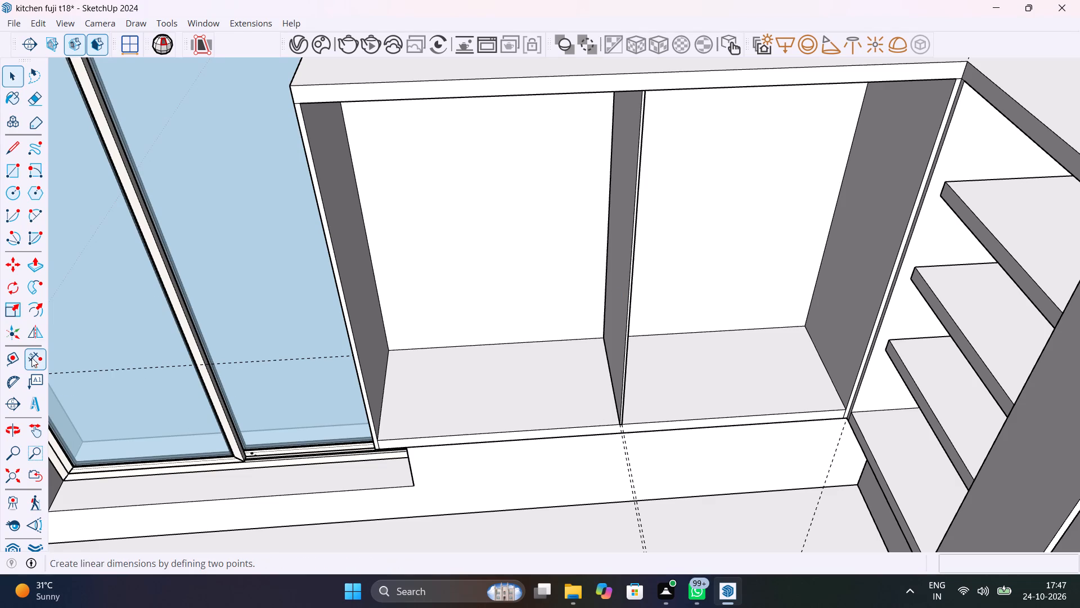
left_click(38, 360)
left_click(382, 437)
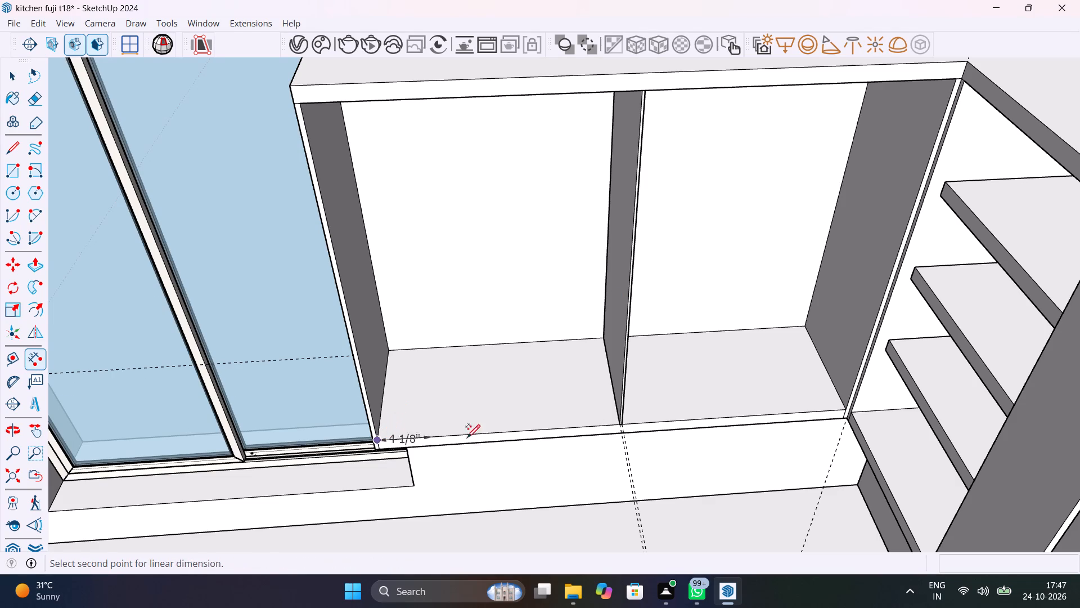
left_click(623, 425)
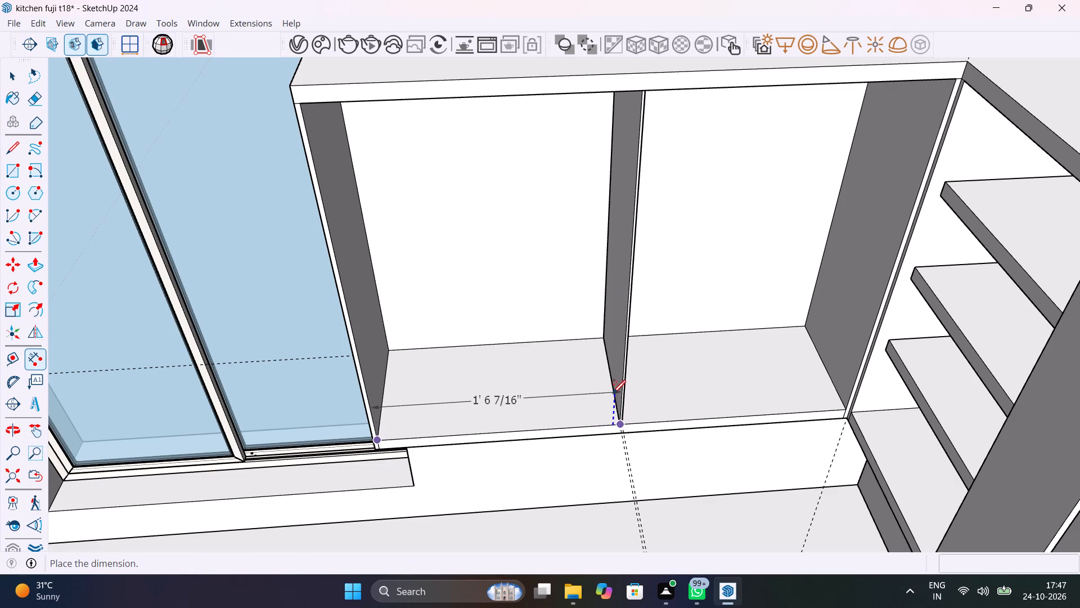
left_click(613, 392)
left_click(627, 422)
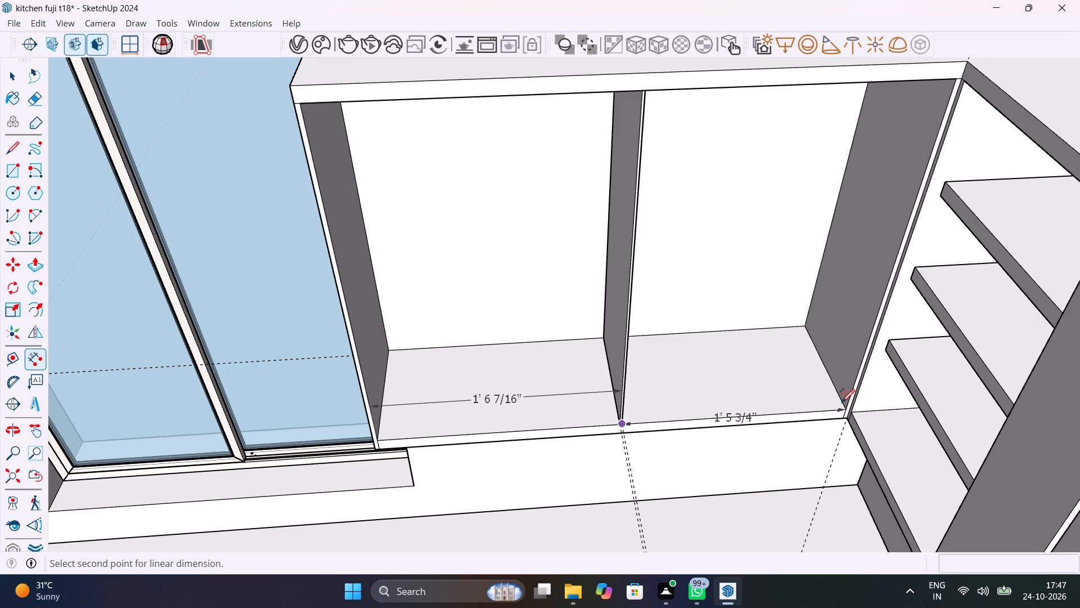
key("Escape")
key("space")
left_click(513, 396)
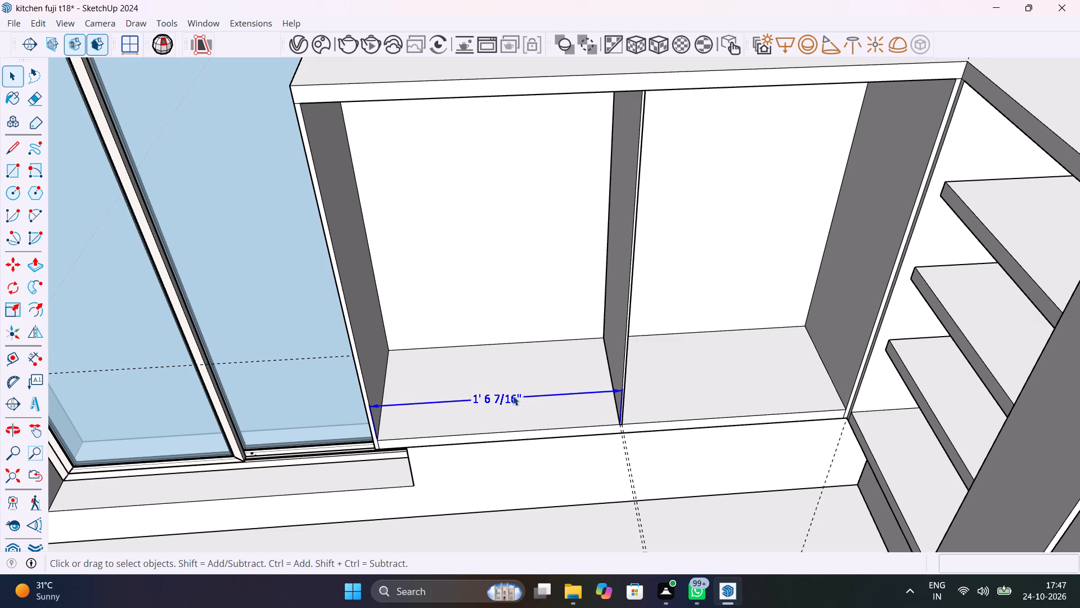
key("Delete")
Draw a rectangle covering the floor of the bay beside the window, extrude it upward 8", and correct the thickness to 1".
key("r")
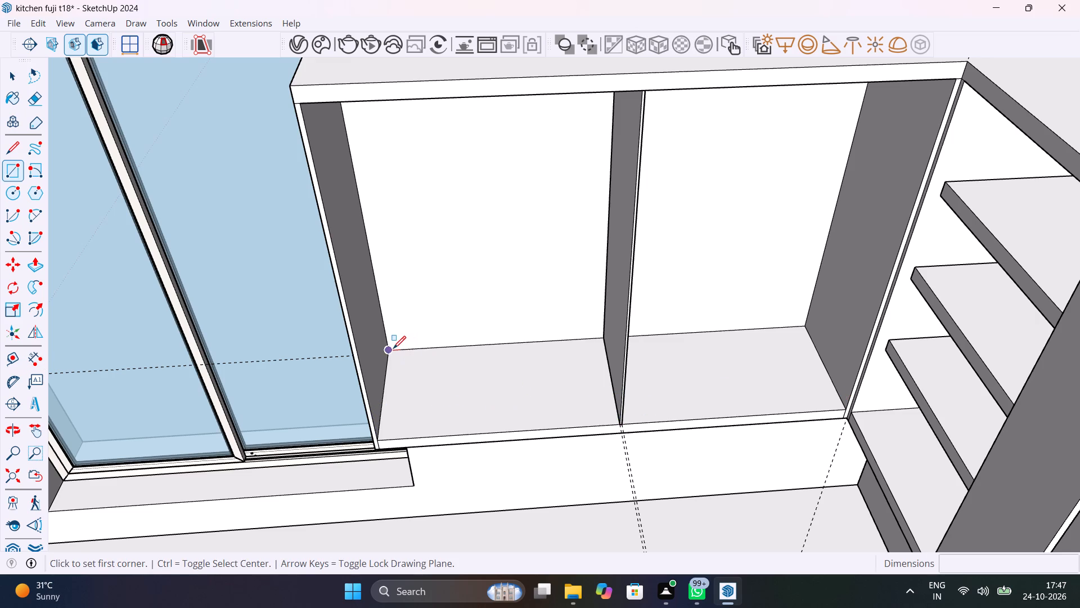
left_click(393, 348)
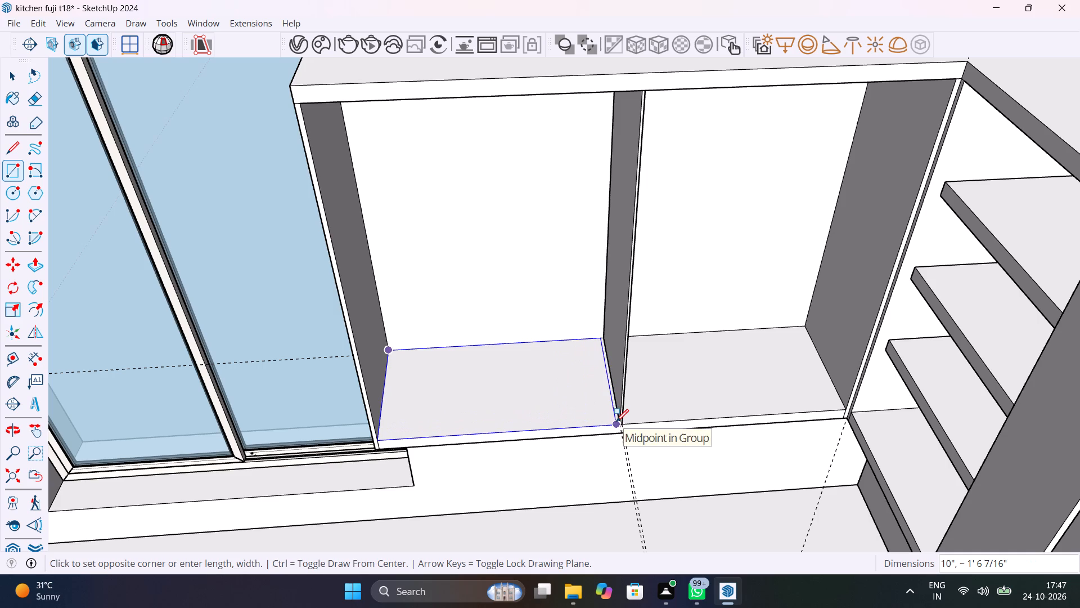
left_click(617, 422)
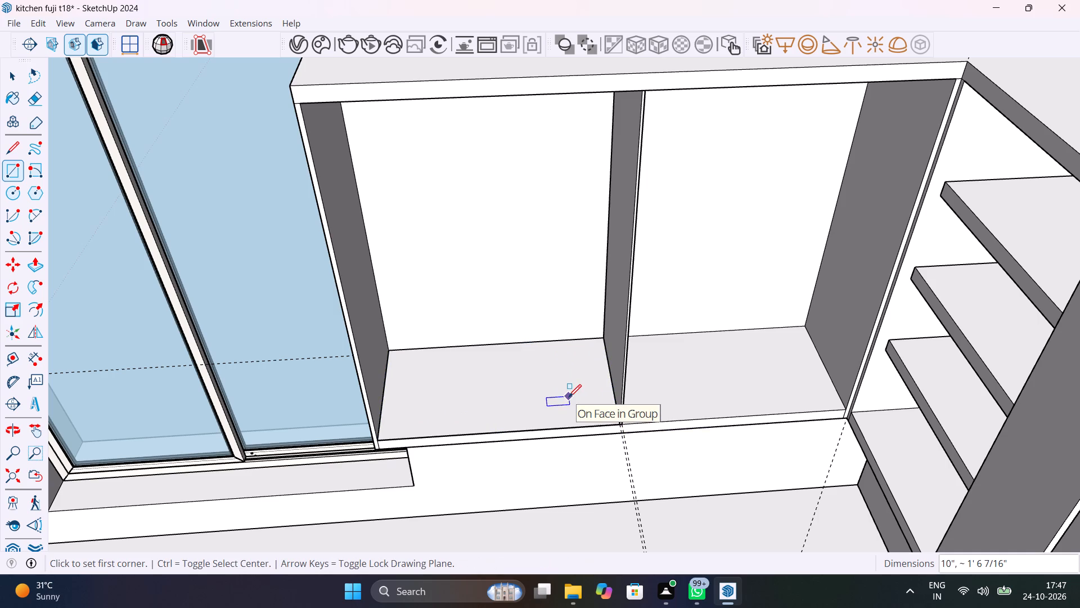
key("p")
left_click(561, 392)
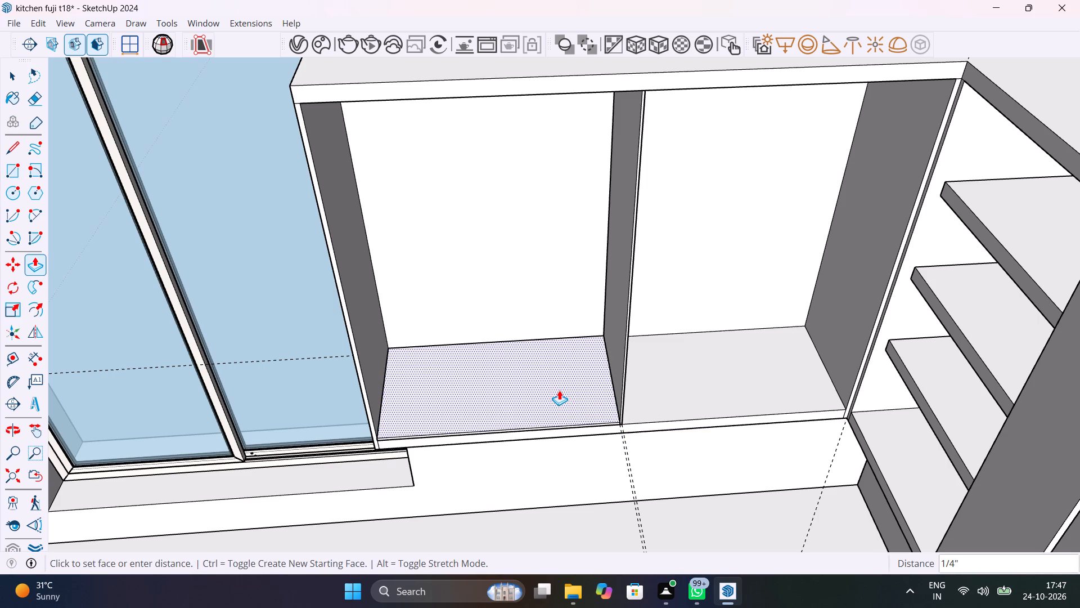
type("8\"")
key("Return")
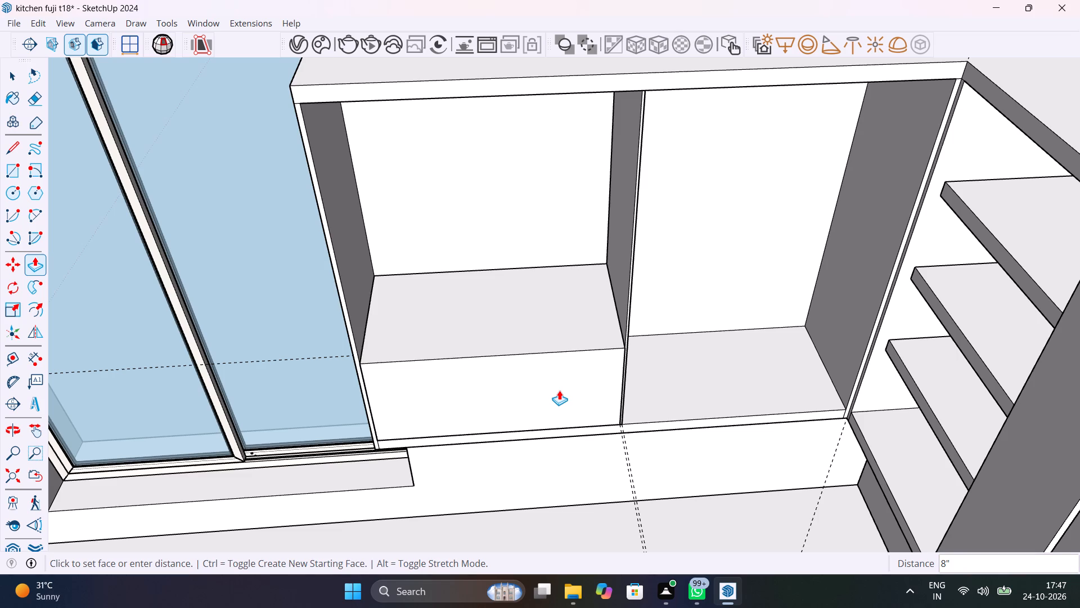
type("1\"")
key("Return")
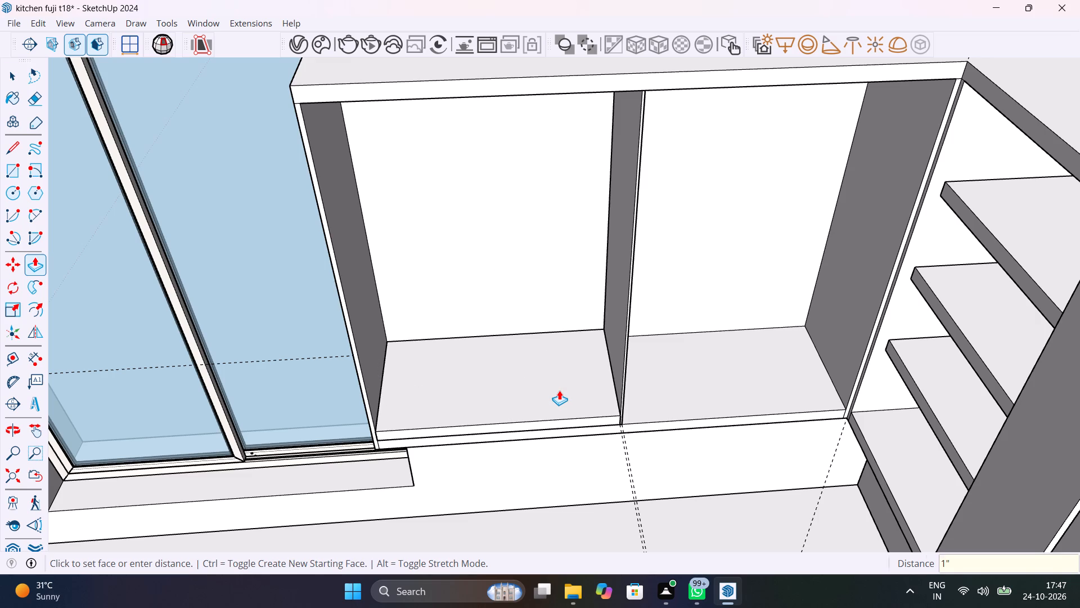
Make the whole 1" slab in the window-side bay a component, keeping the default settings.
key("space")
middle_click_drag(553, 424, 575, 382)
scroll(575, 382, "up", 1)
triple_click(573, 425)
right_click(573, 424)
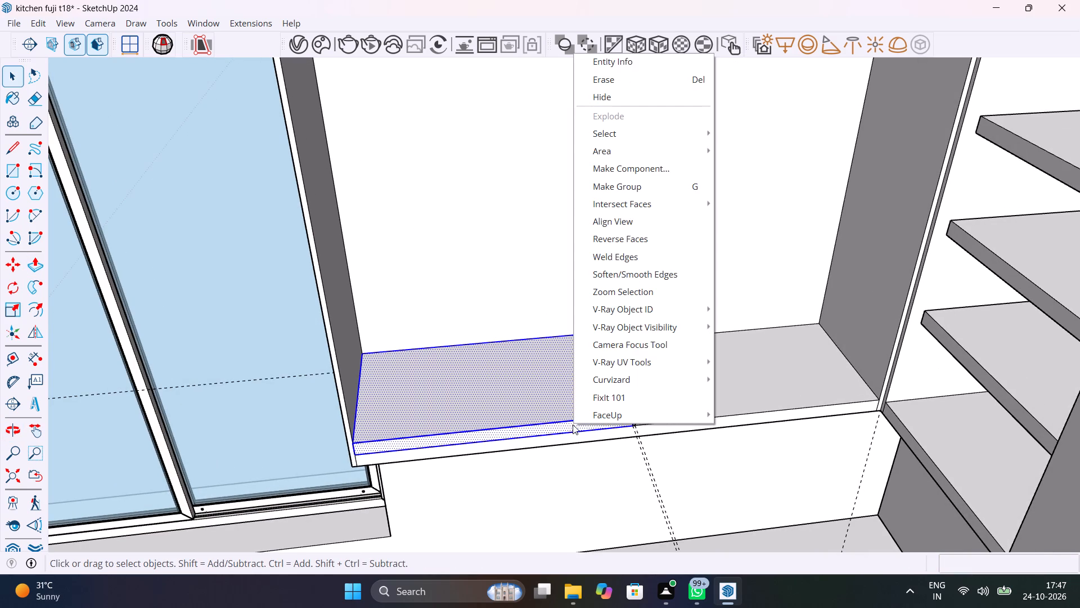
left_click(638, 168)
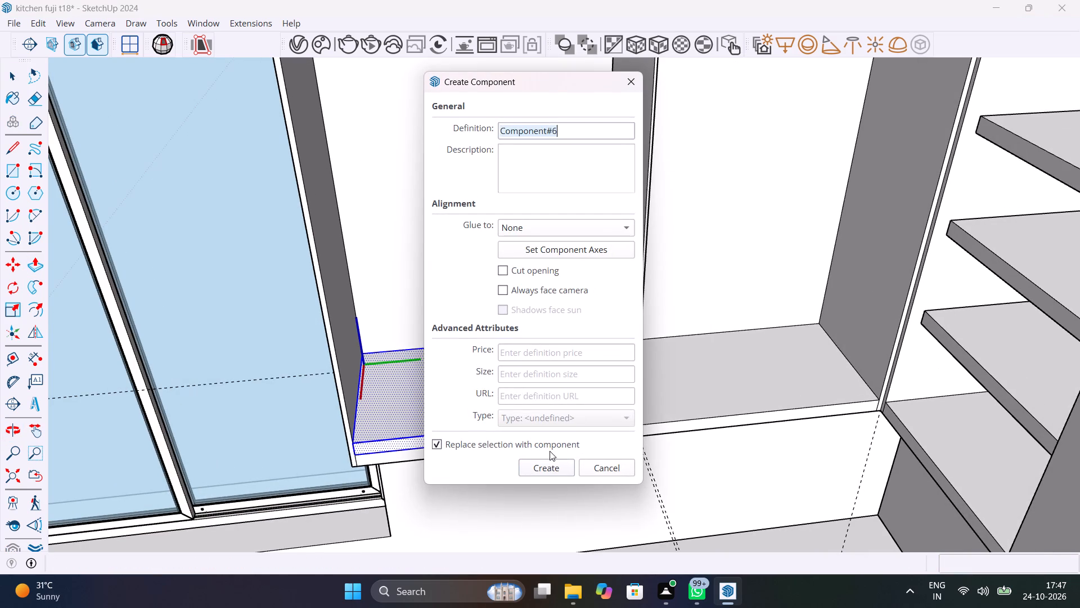
left_click(550, 472)
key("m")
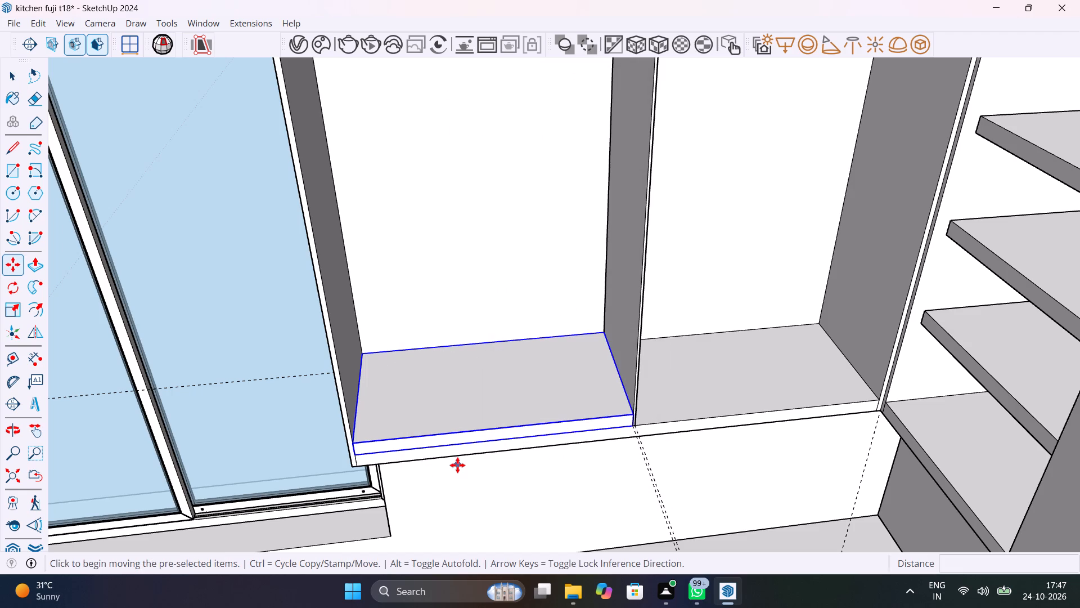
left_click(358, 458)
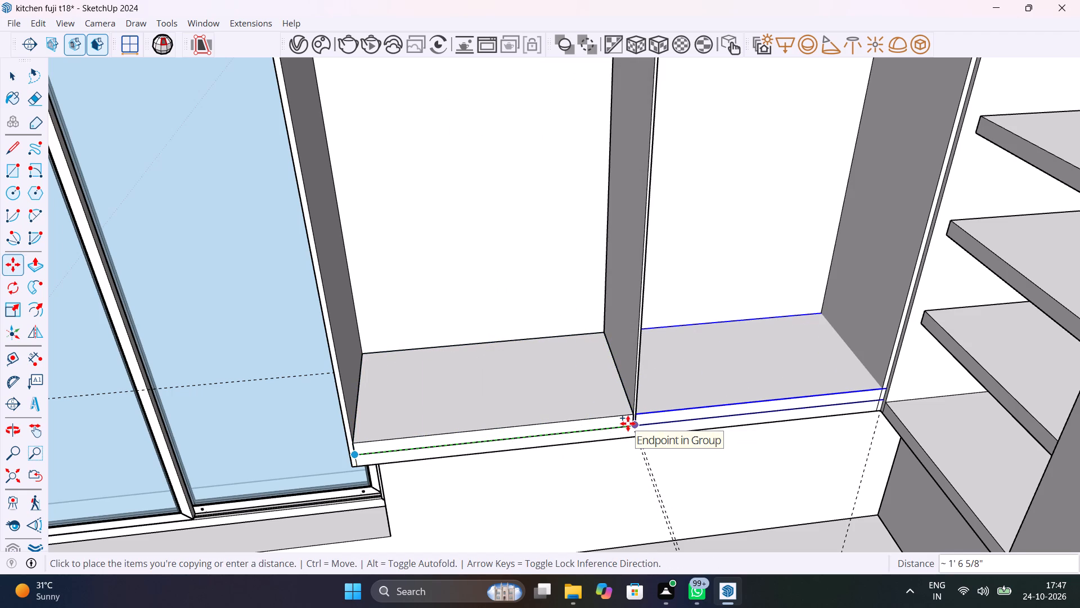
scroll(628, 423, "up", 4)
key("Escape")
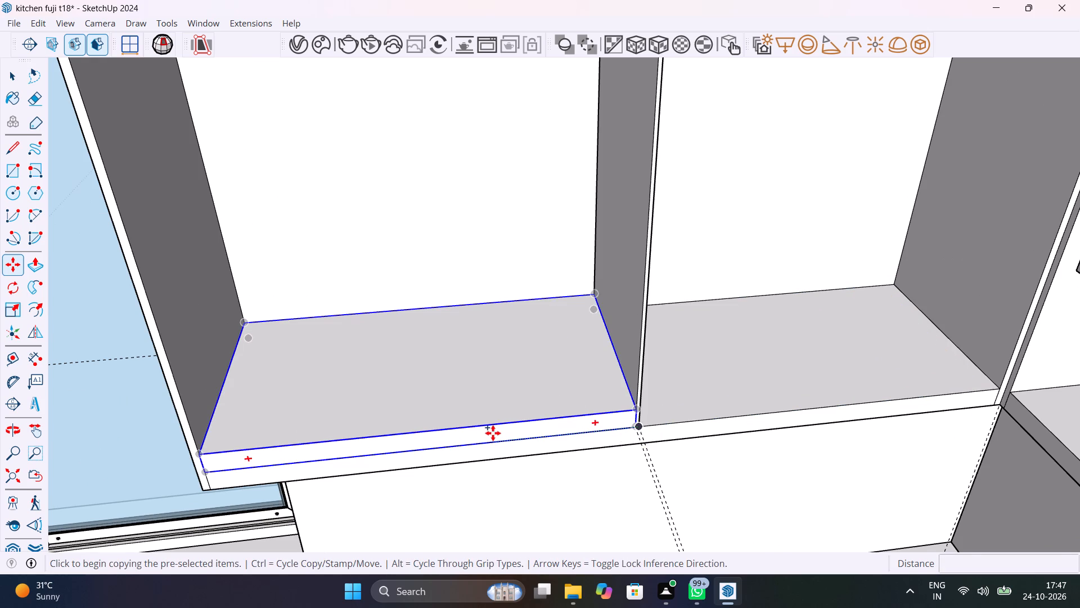
Copy the slab up to the underside of the cabinet top, dividing the distance into 3 and finally 4 equal spacings for shelves.
middle_click_drag(493, 432, 679, 450, "shift")
left_click(397, 482)
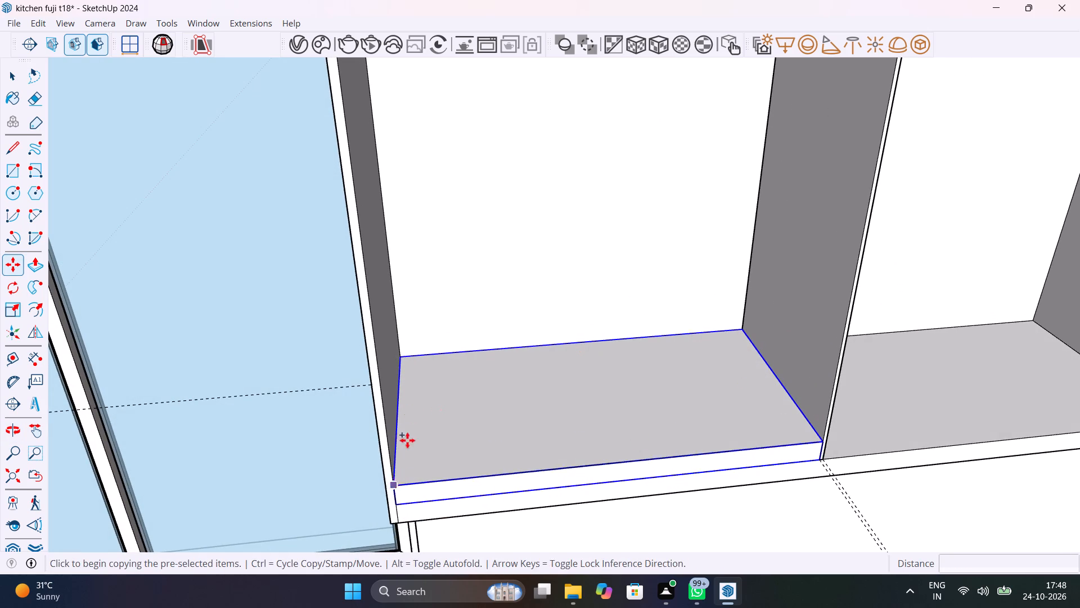
scroll(411, 404, "down", 10)
scroll(376, 257, "up", 4)
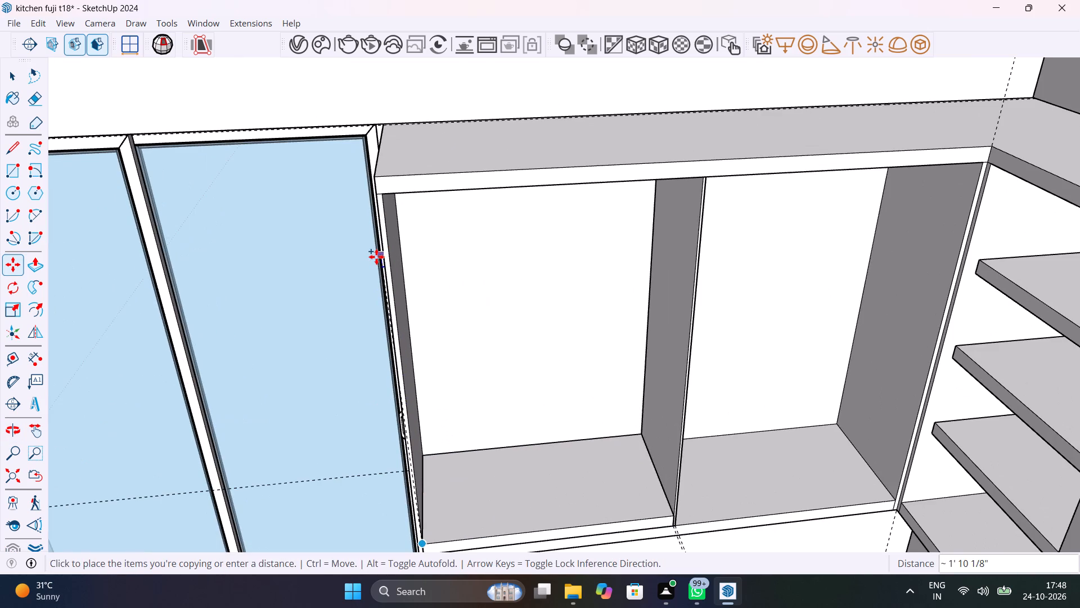
left_click(376, 199)
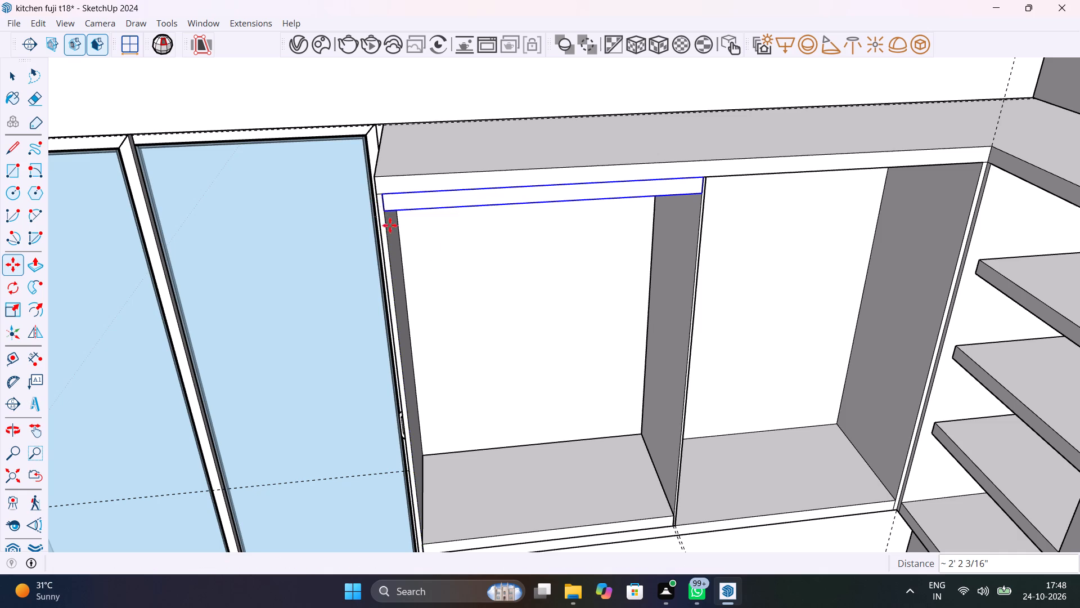
scroll(437, 252, "down", 12)
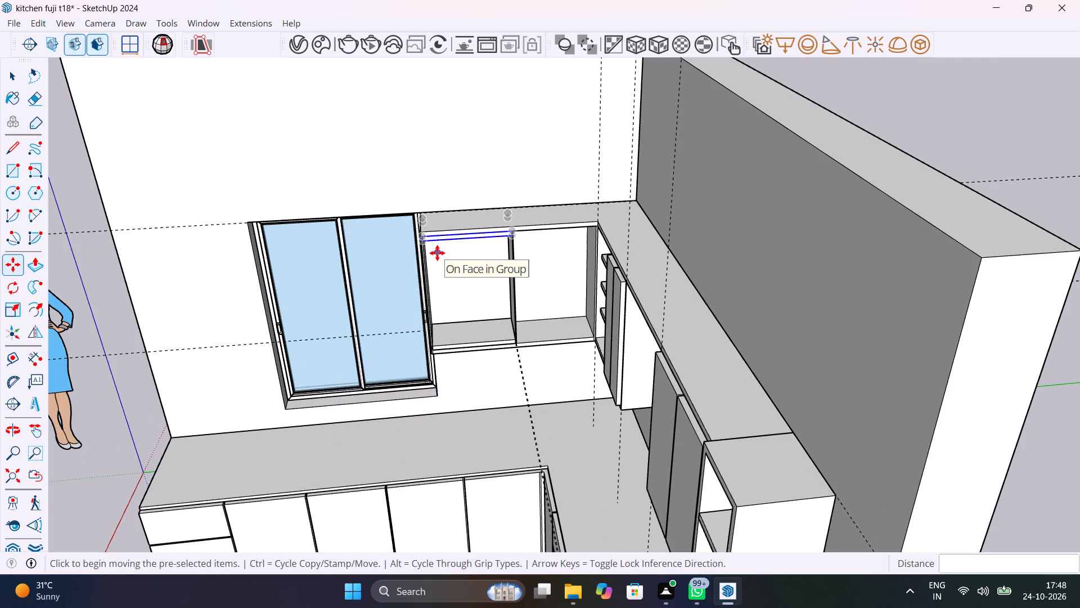
type("3/")
key("Return")
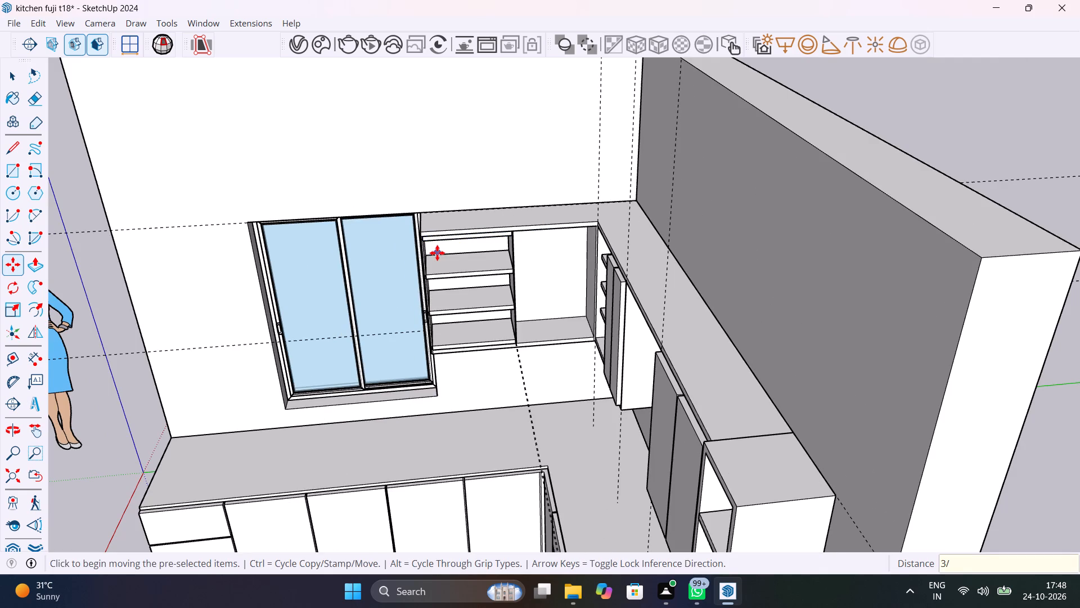
type("4/")
key("Return")
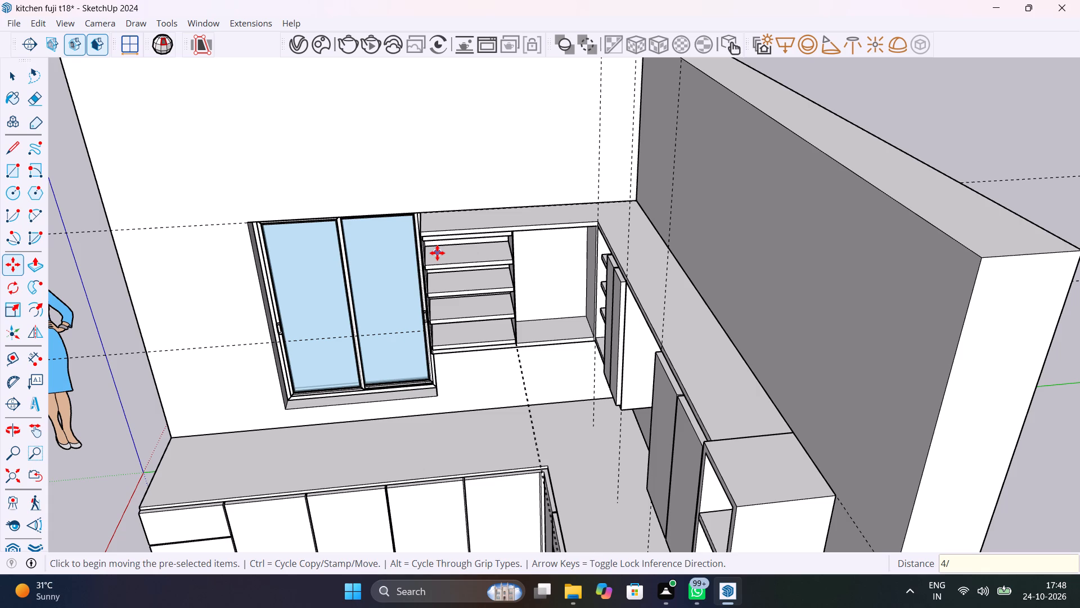
middle_click_drag(472, 345, 525, 220)
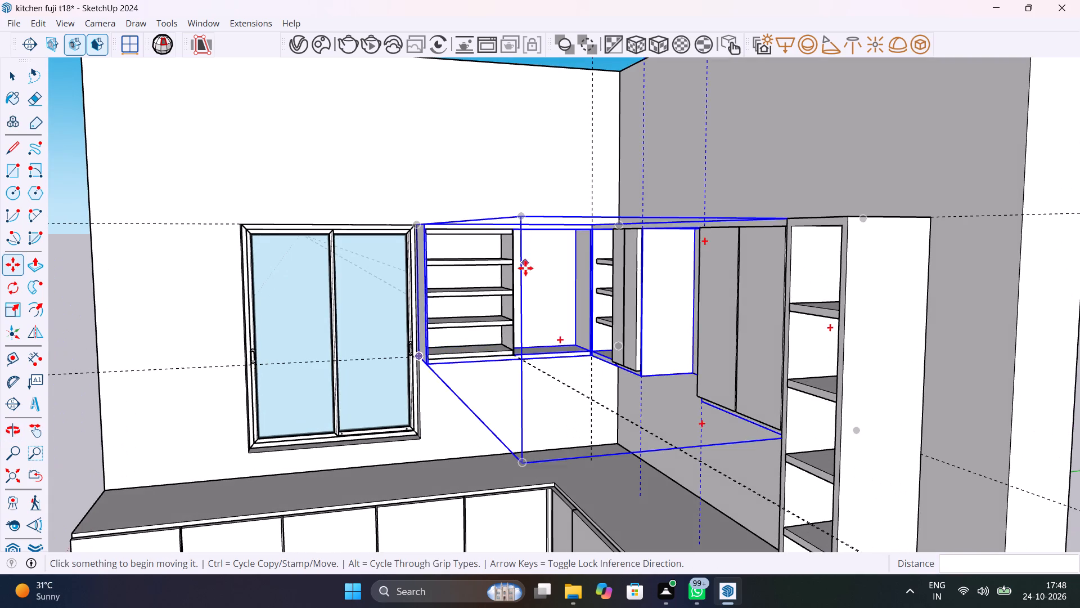
Change the slab copies in the window-side bay to 3 equal spacings.
scroll(511, 283, "up", 4)
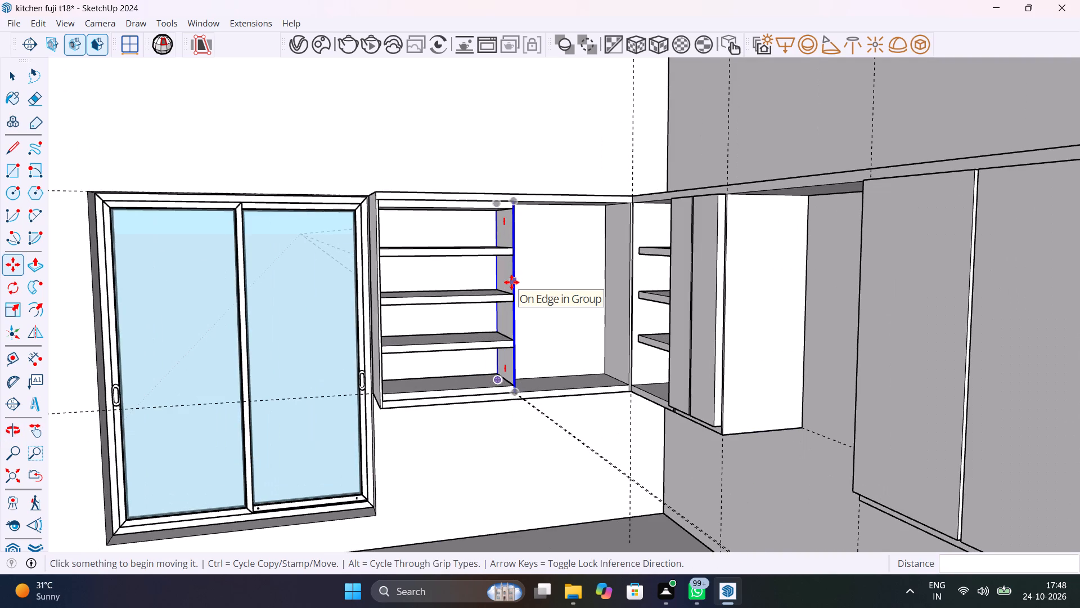
type("3/")
key("Return")
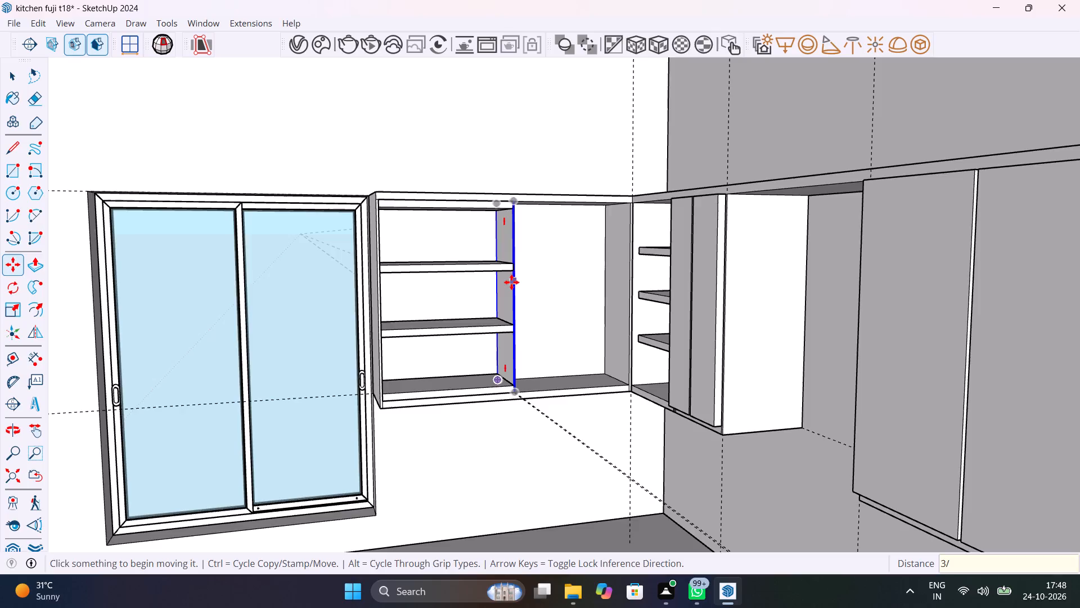
Delete the surplus slabs directly under the cabinet top and on the floor of the window-side bay.
key("space")
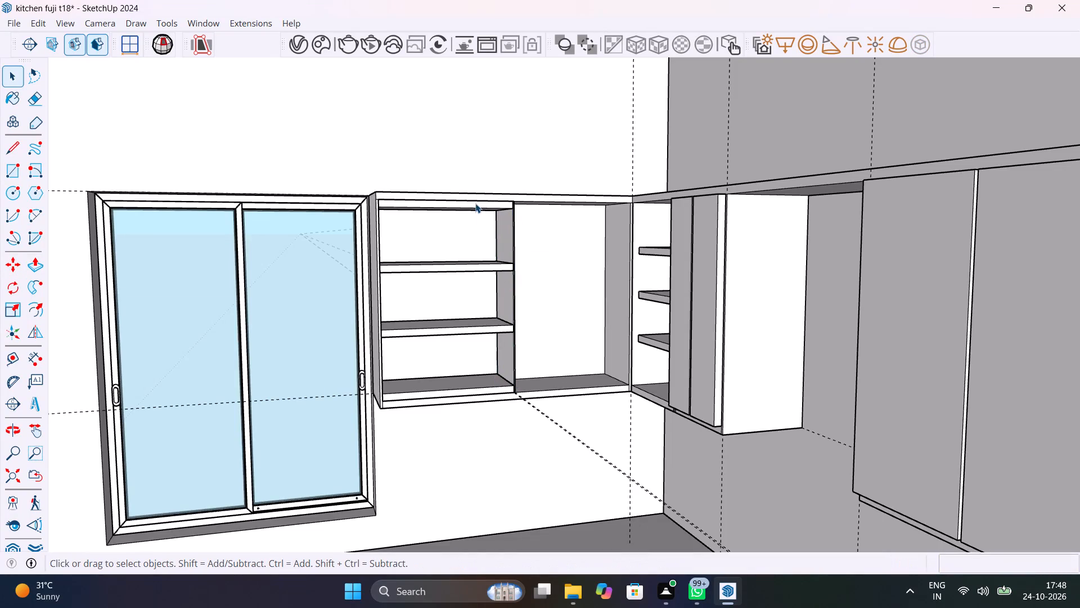
left_click(475, 203)
key("Delete")
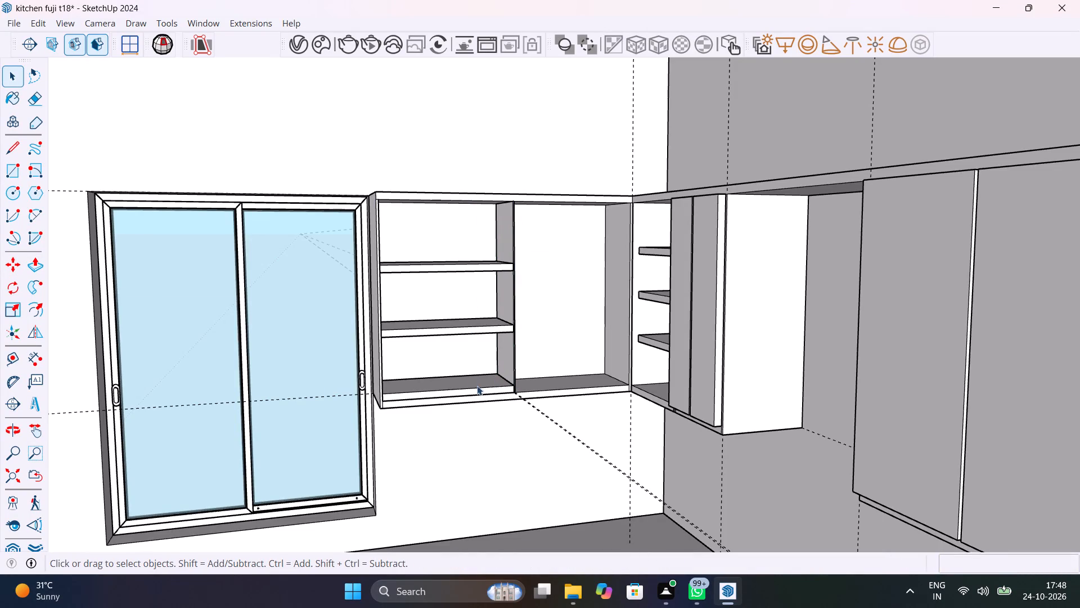
left_click(480, 391)
key("Delete")
Draw a 10" by about 1' 5 3/4" rectangle covering the corner-side bay's floor and extrude it up 1".
middle_click_drag(544, 377, 500, 423)
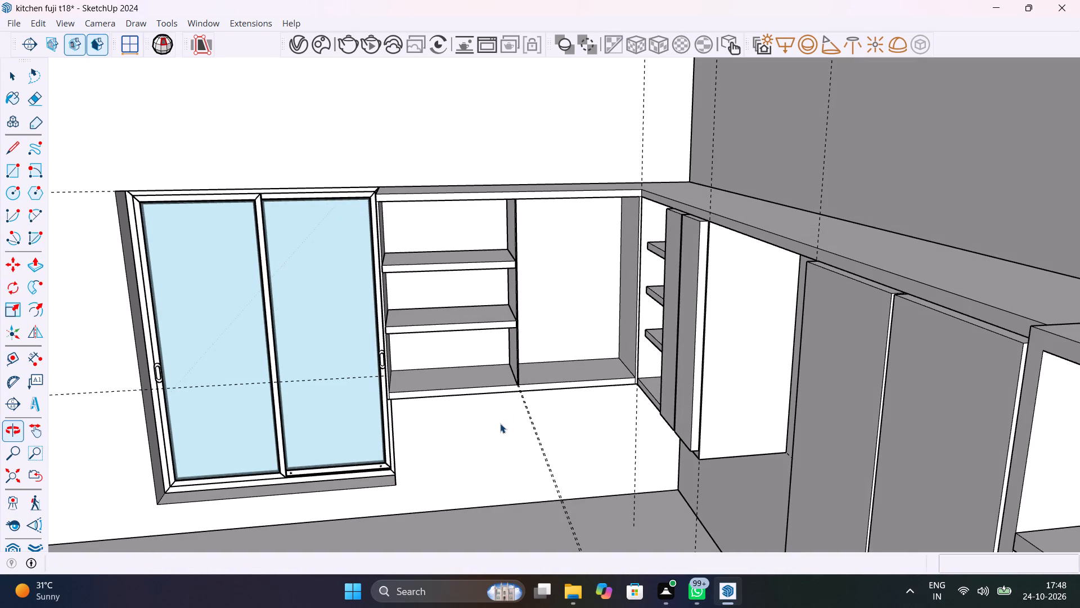
middle_click_drag(552, 417, 517, 428)
key("r")
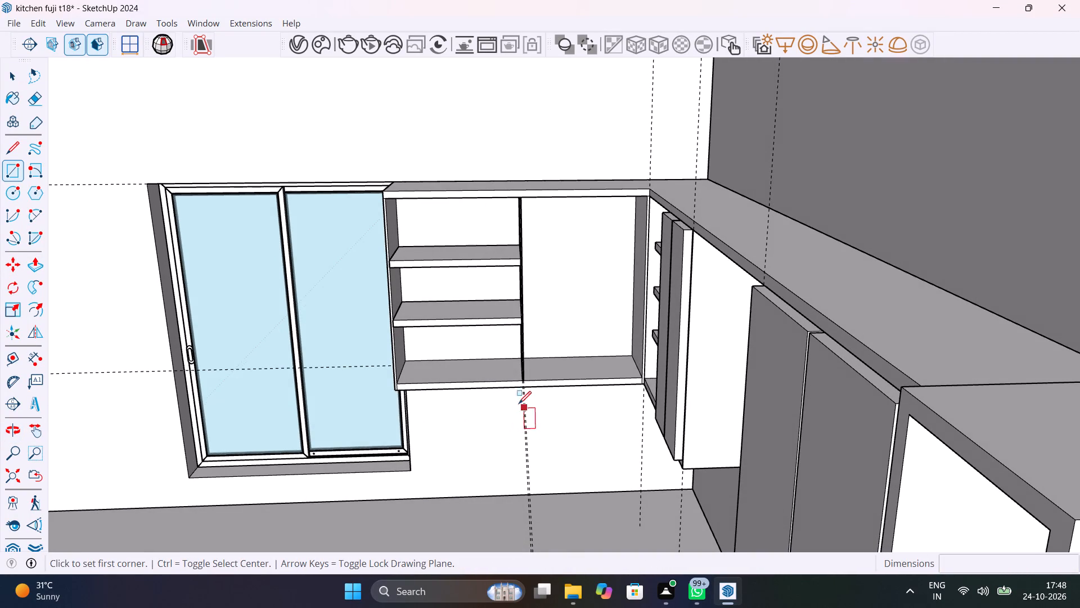
scroll(554, 387, "up", 9)
middle_click_drag(604, 383, 601, 456)
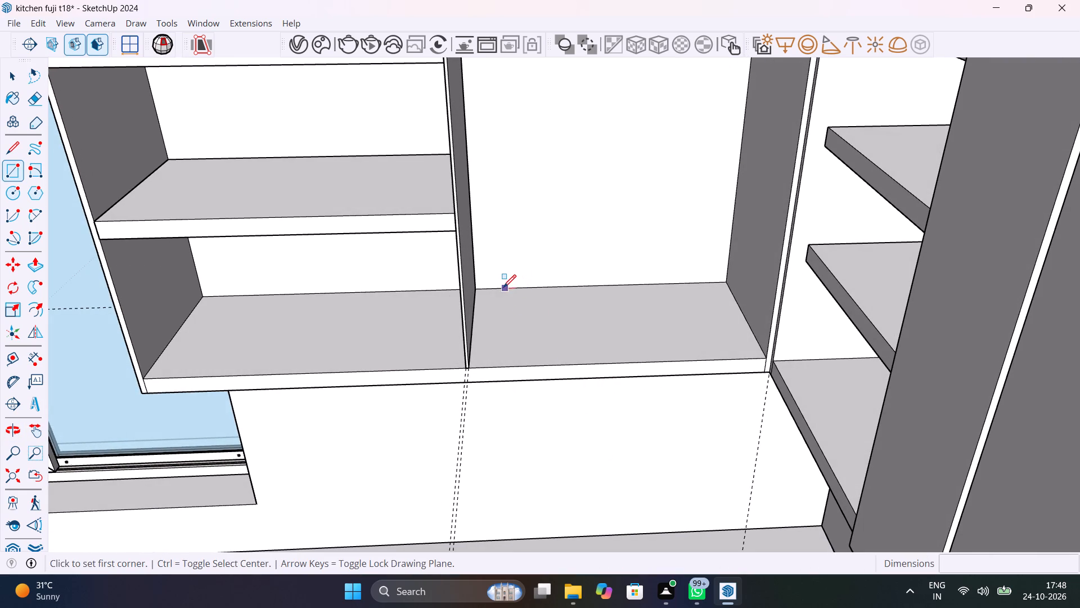
left_click(722, 280)
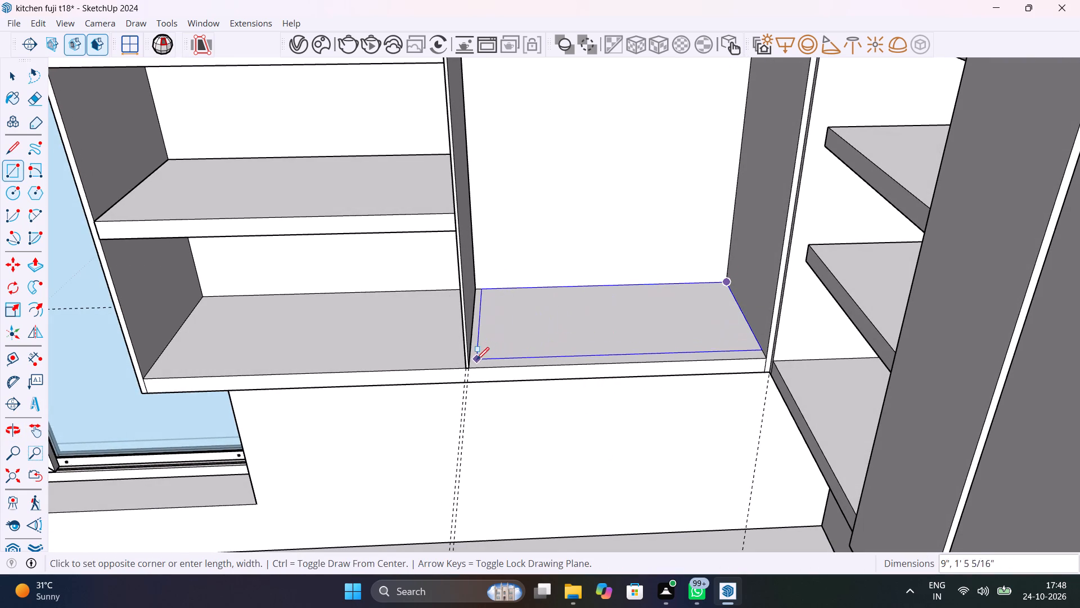
left_click(472, 364)
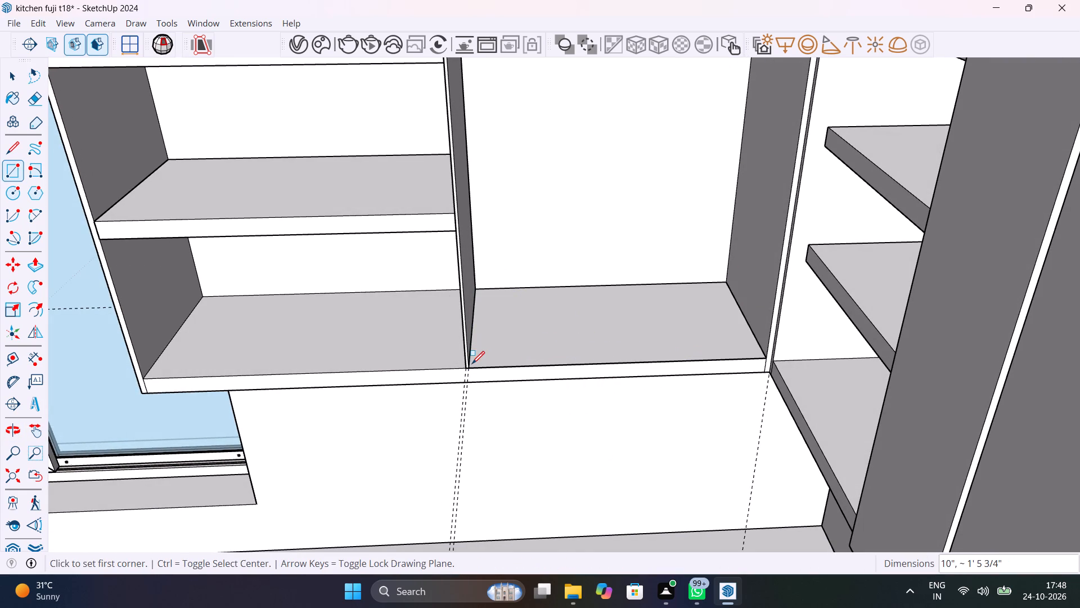
key("p")
left_click(553, 340)
type("1\"")
key("Return")
Make the whole 1" slab in the corner-side bay a component, keeping the default settings.
key("space")
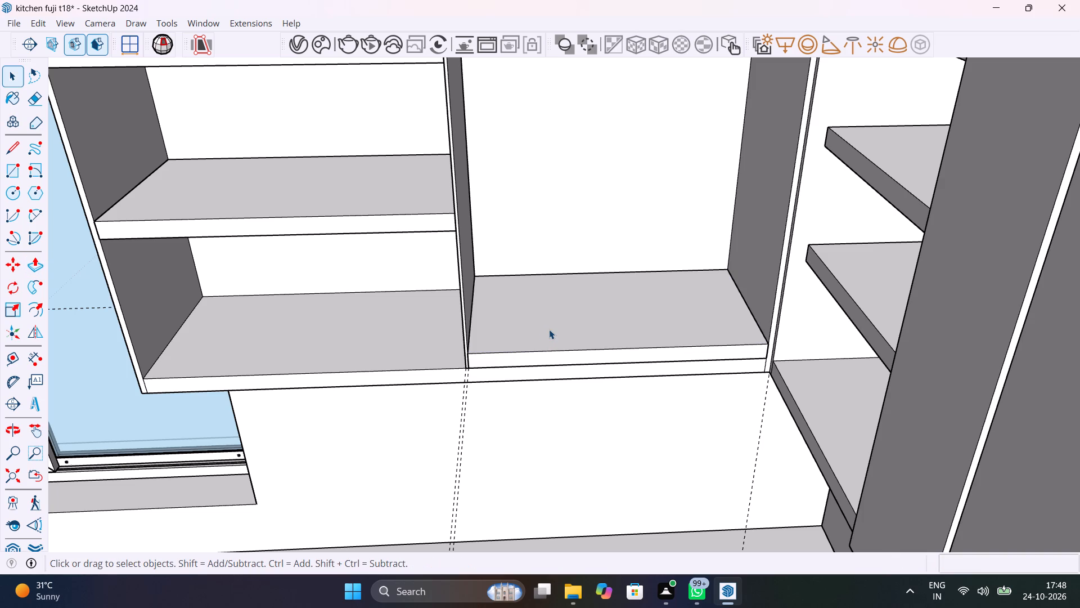
triple_click(549, 329)
right_click(549, 329)
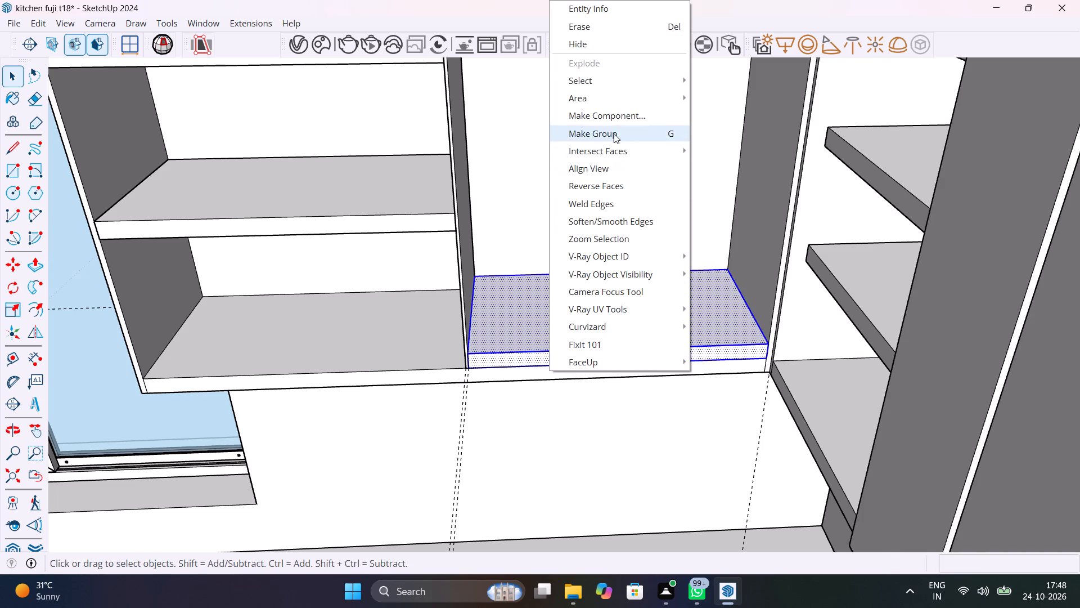
left_click(626, 119)
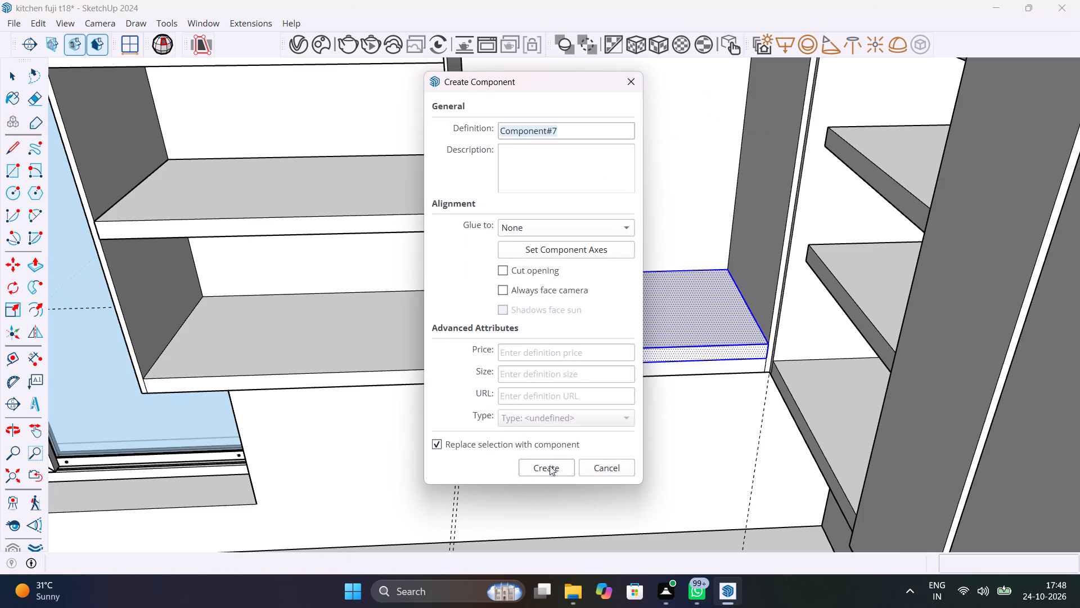
left_click(550, 466)
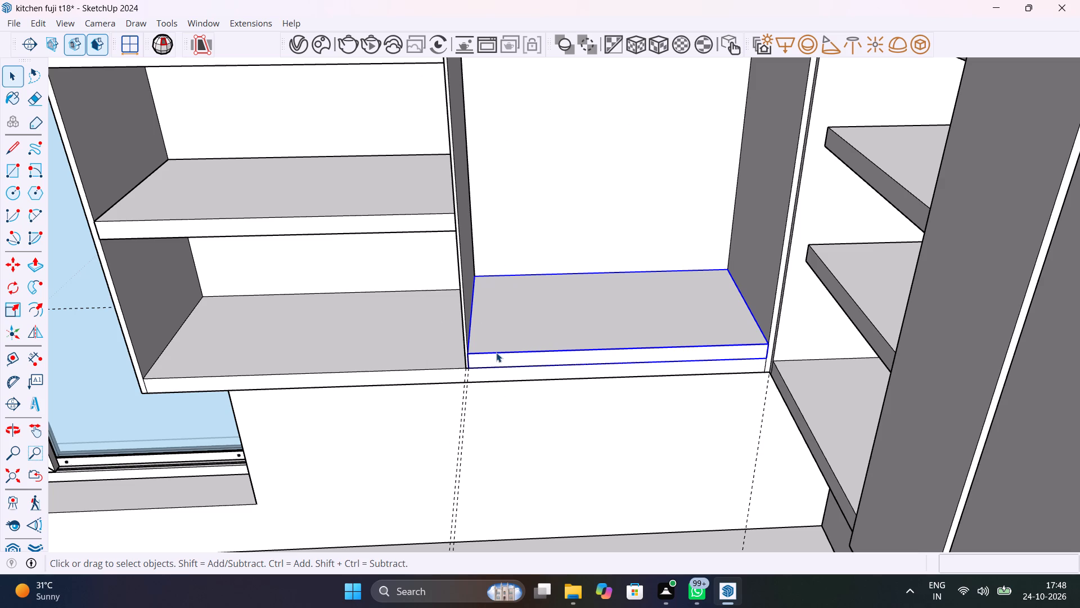
Copy the corner-side slab up to the underside of the cabinet top and divide the distance into 3 equal spacings.
key("m")
left_click(468, 355)
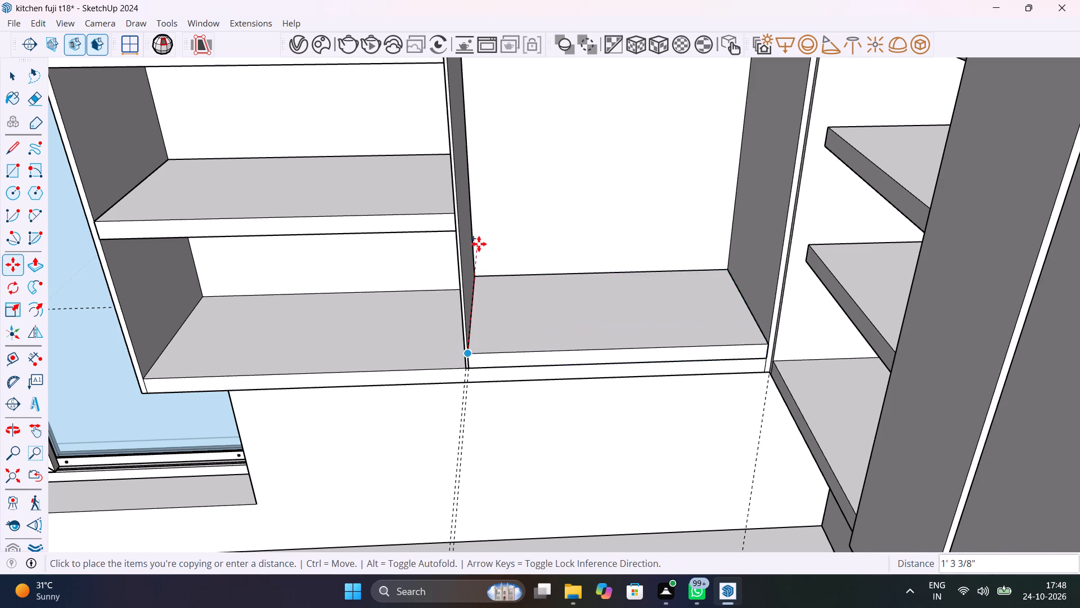
scroll(479, 244, "down", 11)
middle_click_drag(492, 254, 531, 253, "shift")
scroll(509, 236, "up", 10)
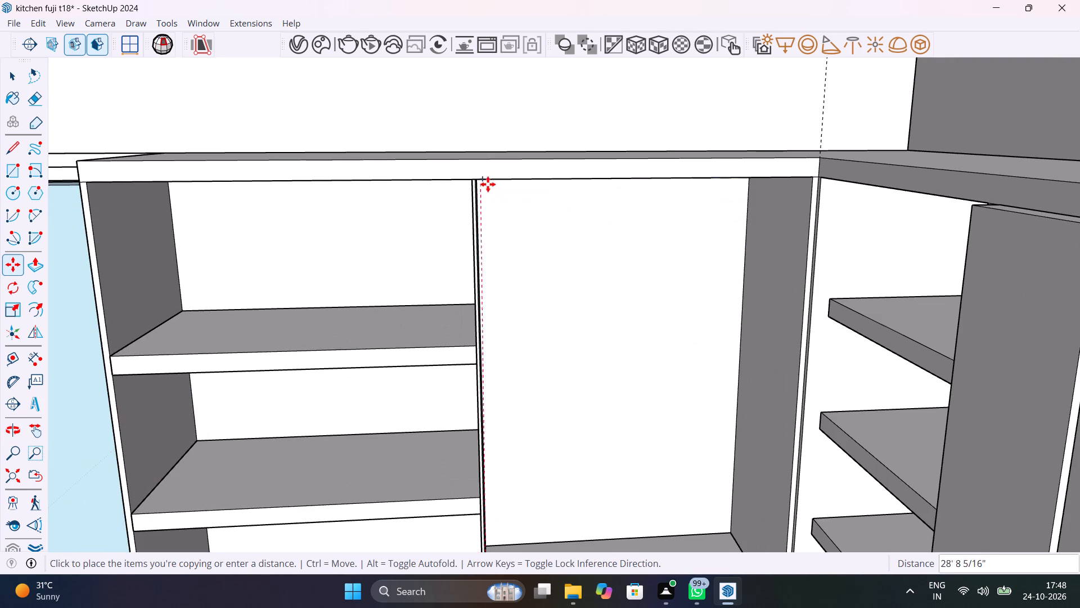
scroll(484, 181, "up", 5)
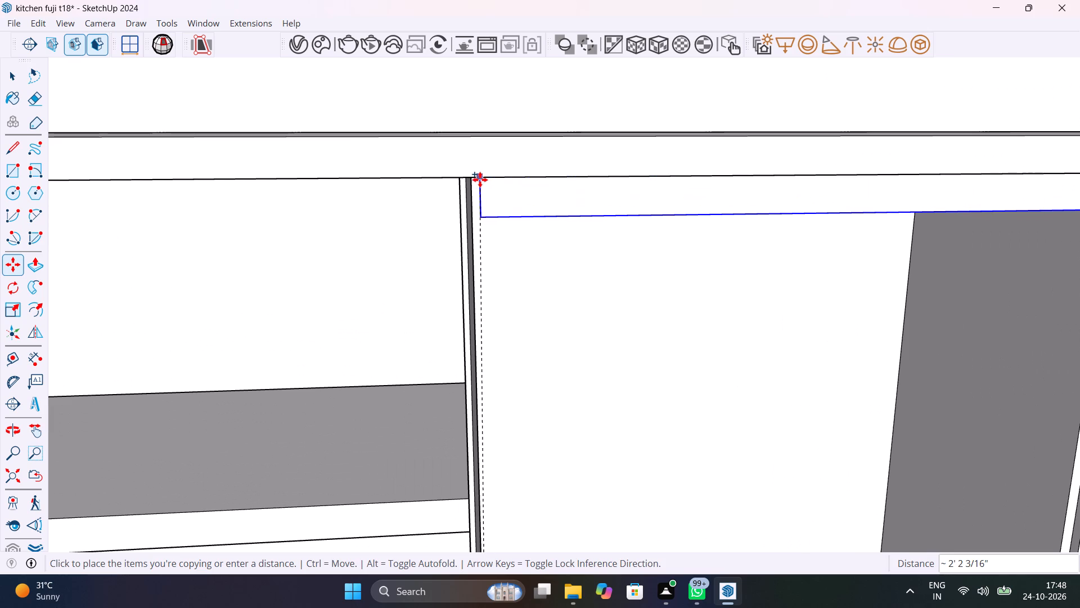
middle_click_drag(470, 175, 566, 82)
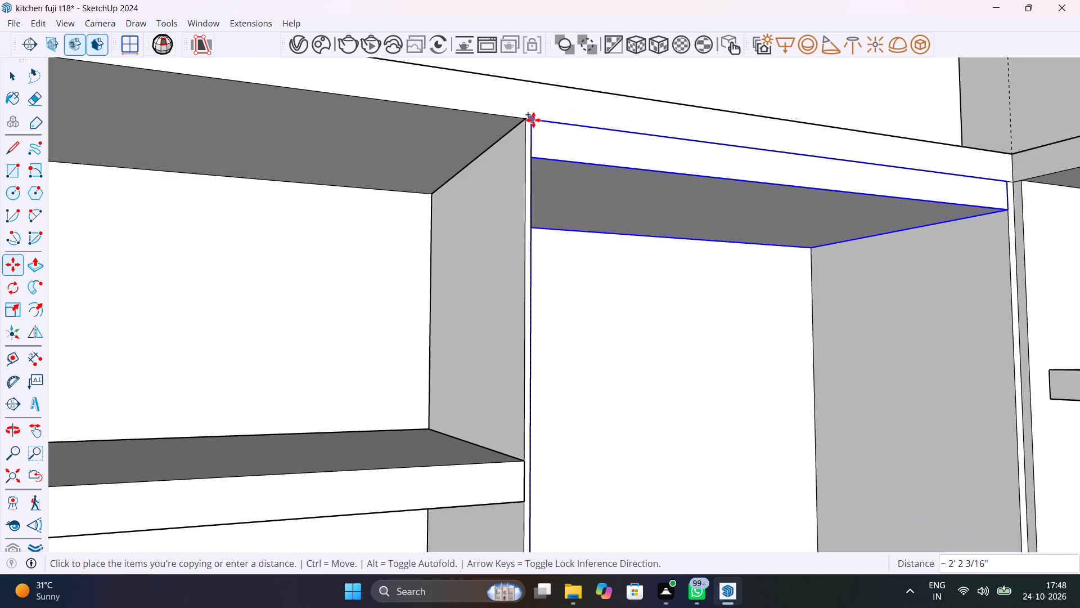
left_click(533, 120)
scroll(543, 154, "down", 19)
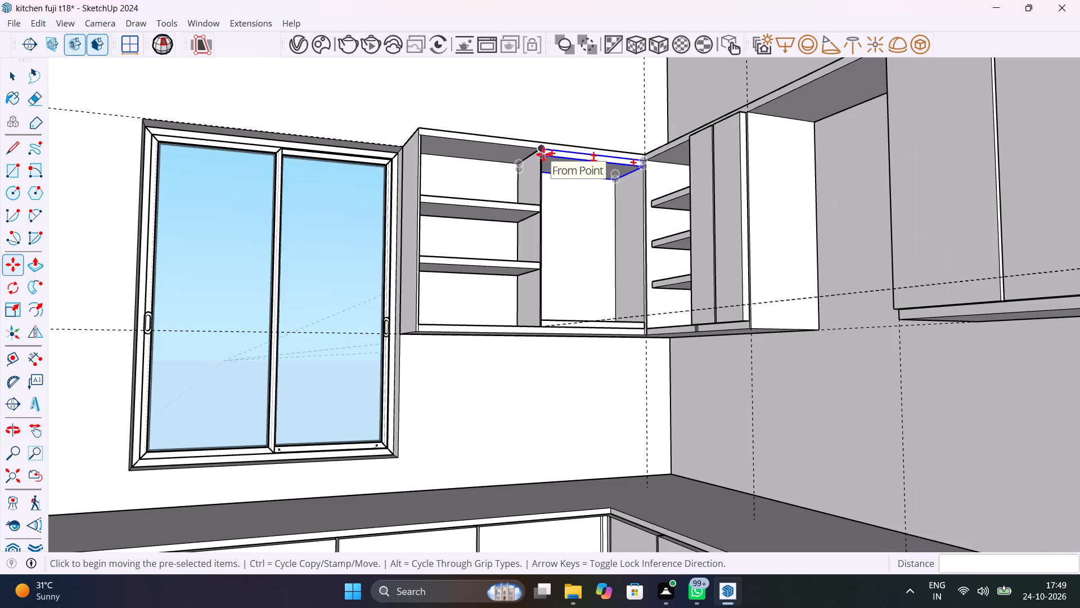
type("3/")
key("Return")
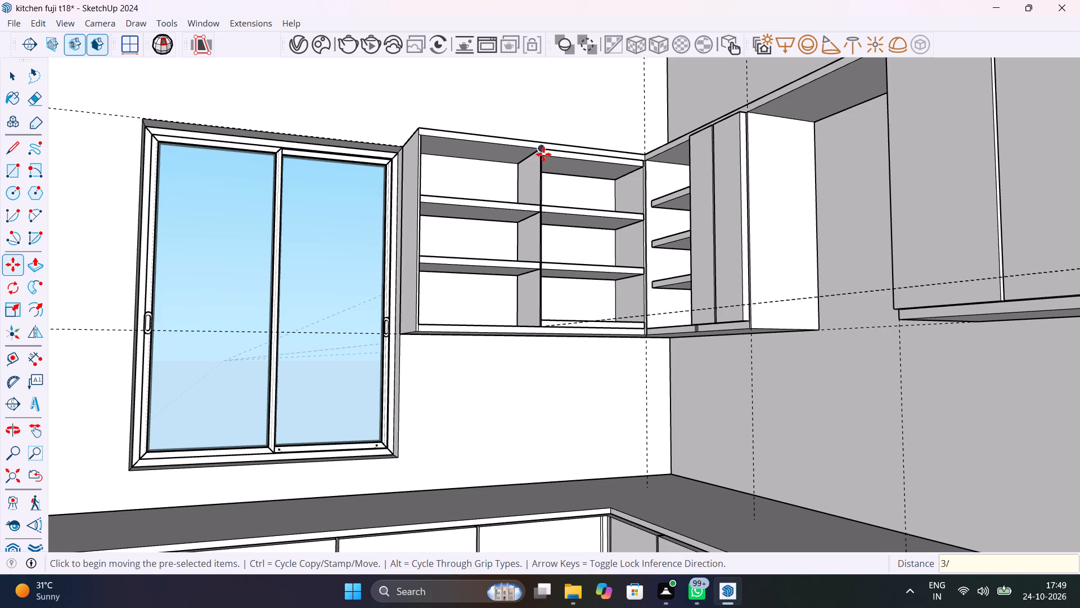
Delete the surplus slabs directly under the cabinet top and on the floor of the corner-side bay.
key("space")
scroll(591, 234, "down", 1)
middle_click_drag(591, 233, 557, 311)
scroll(564, 149, "up", 4)
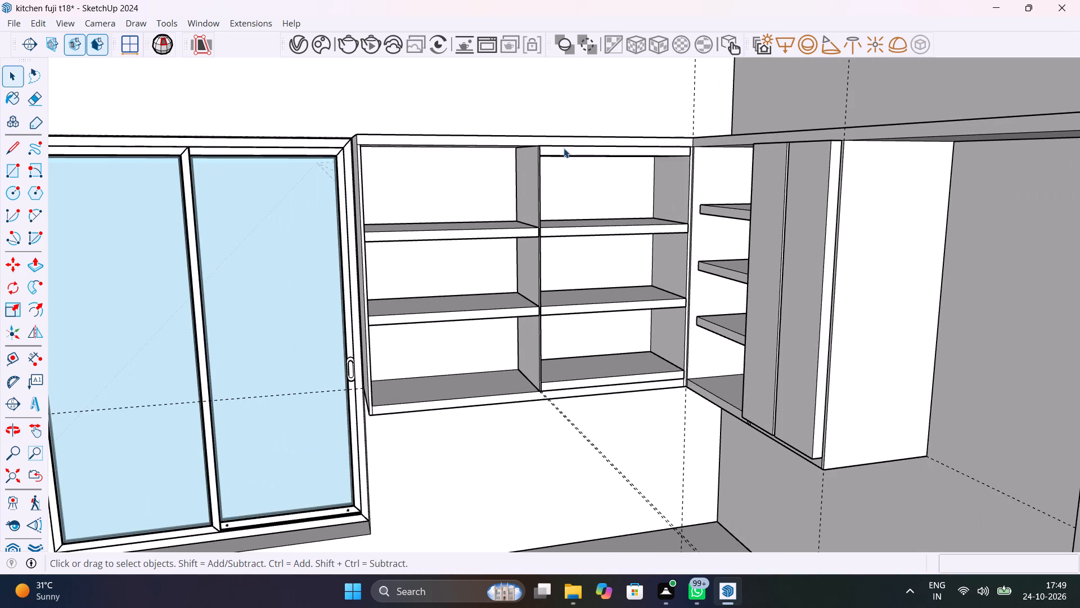
left_click(566, 154)
key("Delete")
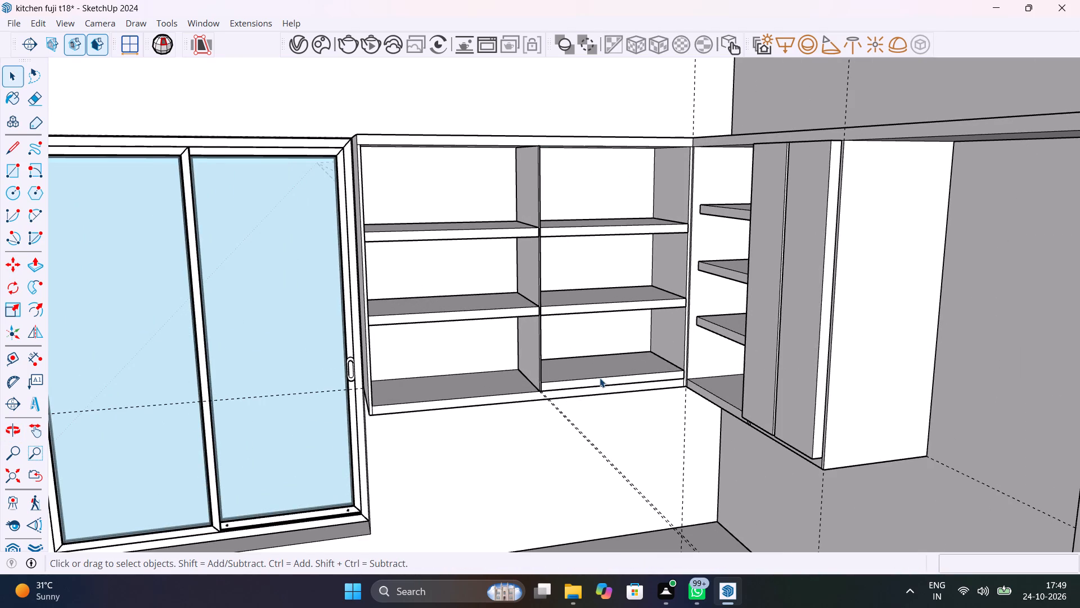
left_click(600, 378)
key("Delete")
Examine the two-bay cabinet's shelves, their junction with the divider, and the adjoining wall cabinets from several angles.
middle_click_drag(613, 368, 516, 342)
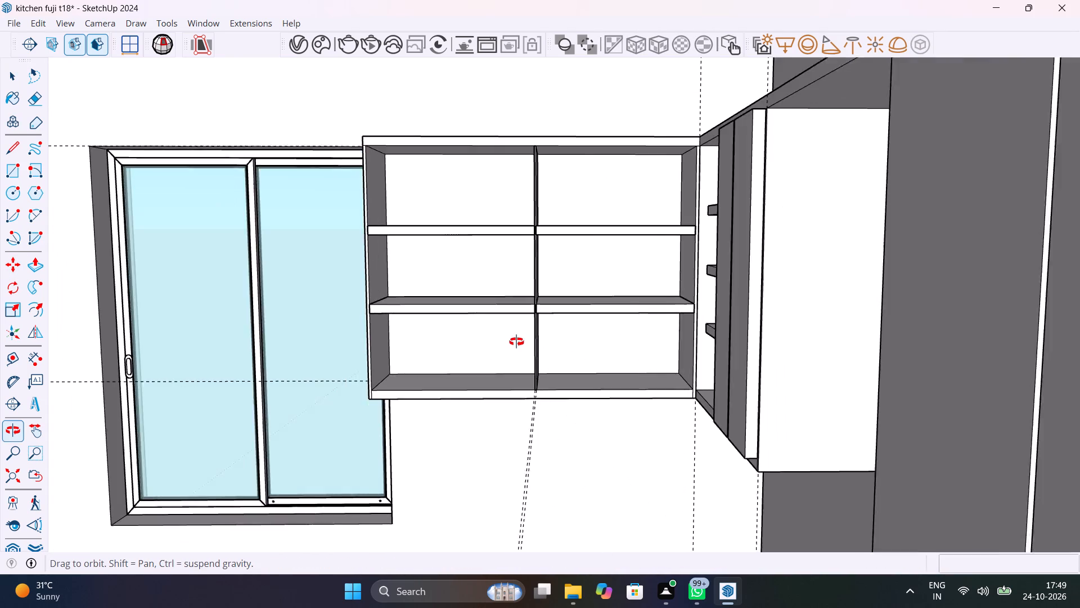
middle_click_drag(516, 342, 524, 355)
scroll(542, 306, "up", 13)
middle_click_drag(596, 335, 679, 334)
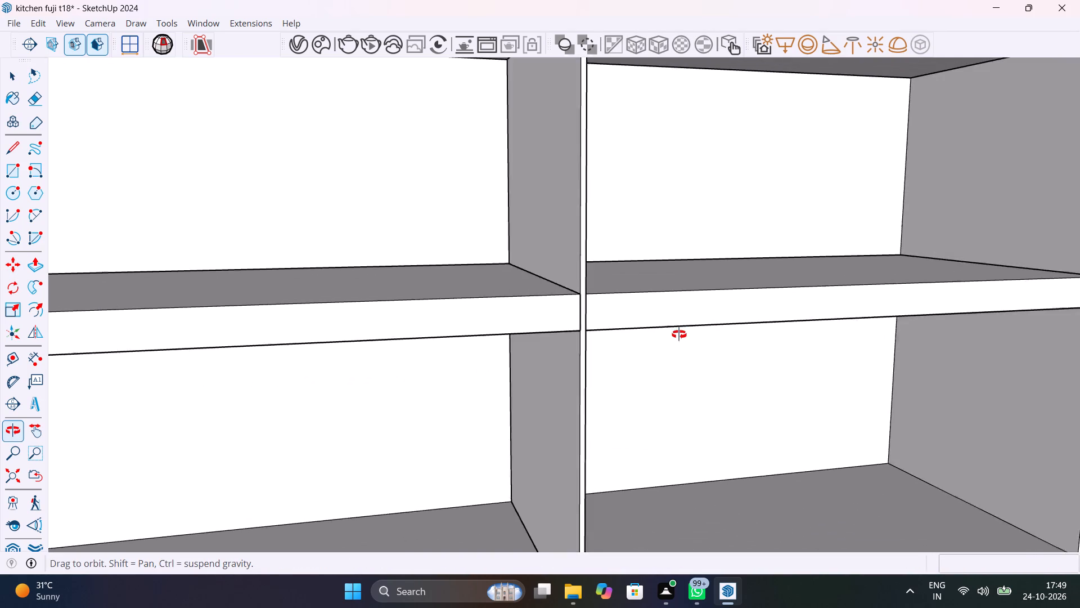
middle_click_drag(679, 334, 744, 431)
scroll(744, 432, "up", 1)
scroll(744, 432, "down", 19)
middle_click_drag(800, 423, 892, 344)
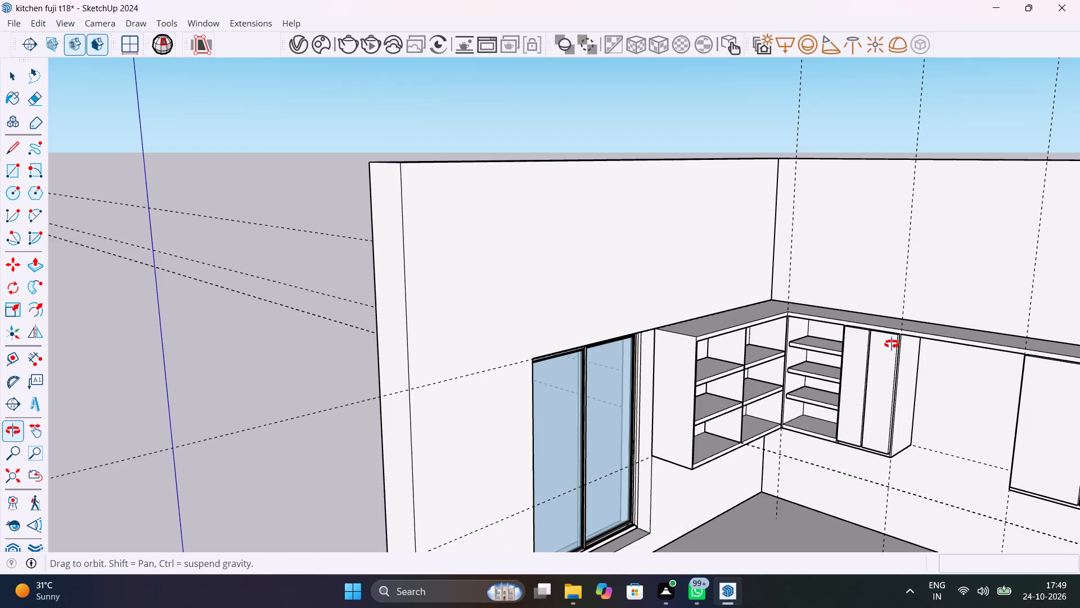
middle_click_drag(892, 344, 728, 304)
scroll(728, 304, "up", 1)
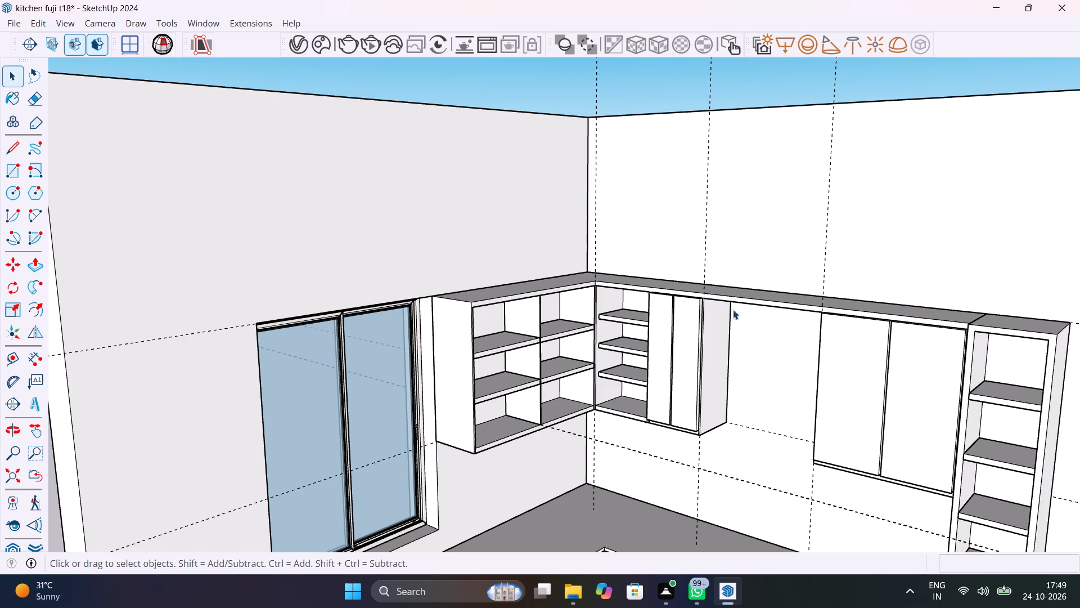
scroll(691, 327, "down", 3)
middle_click_drag(704, 339, 560, 298)
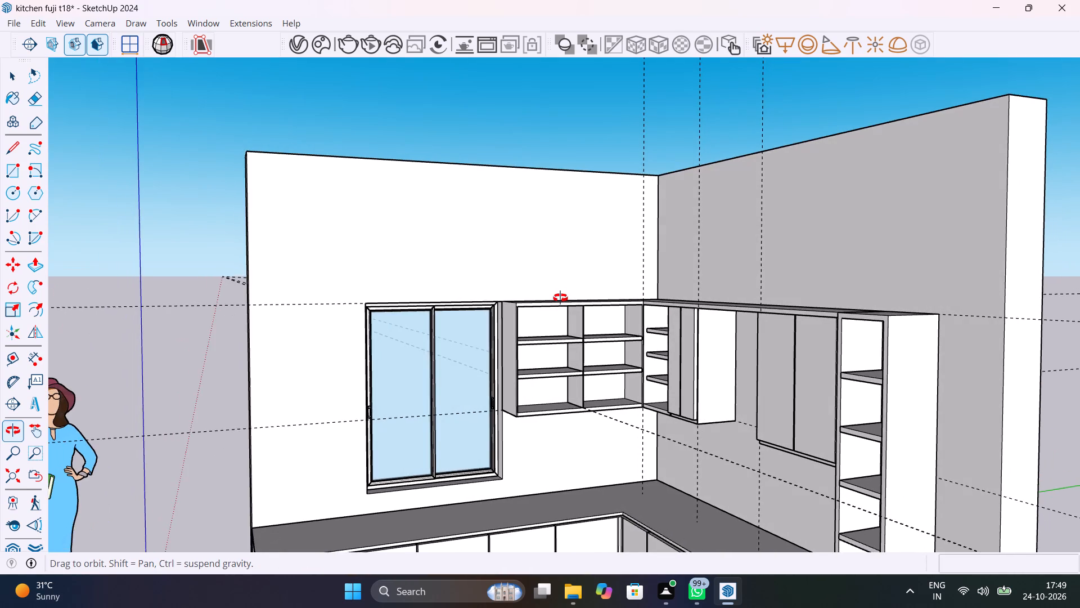
middle_click_drag(560, 298, 722, 347)
Open the window-side shelf component and push its front face back 1" from the cabinet front.
scroll(529, 351, "up", 10)
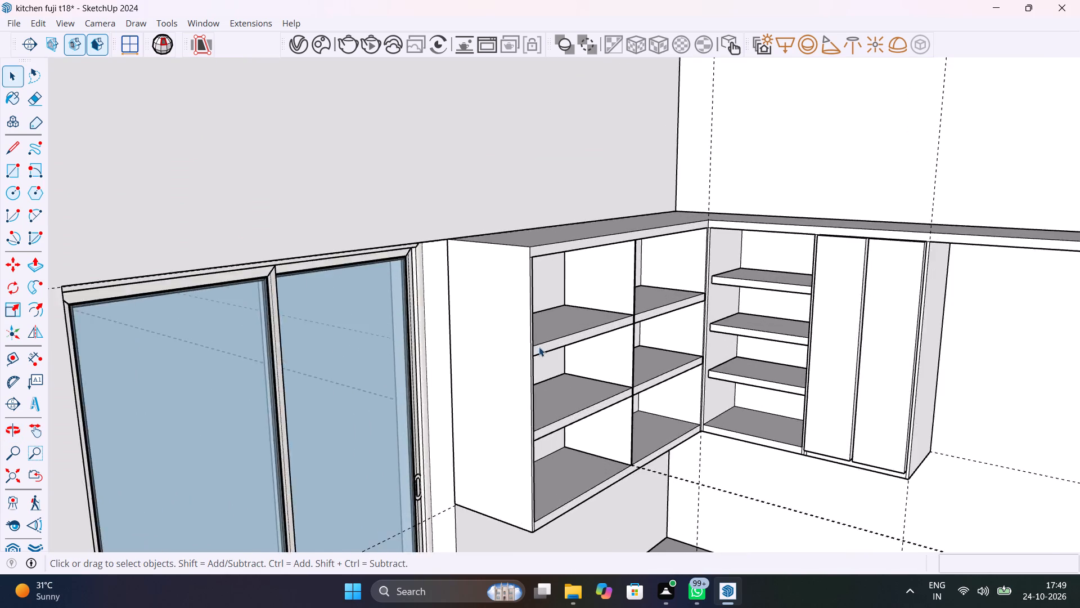
scroll(539, 347, "up", 3)
middle_click_drag(617, 345, 534, 323)
scroll(526, 317, "up", 7)
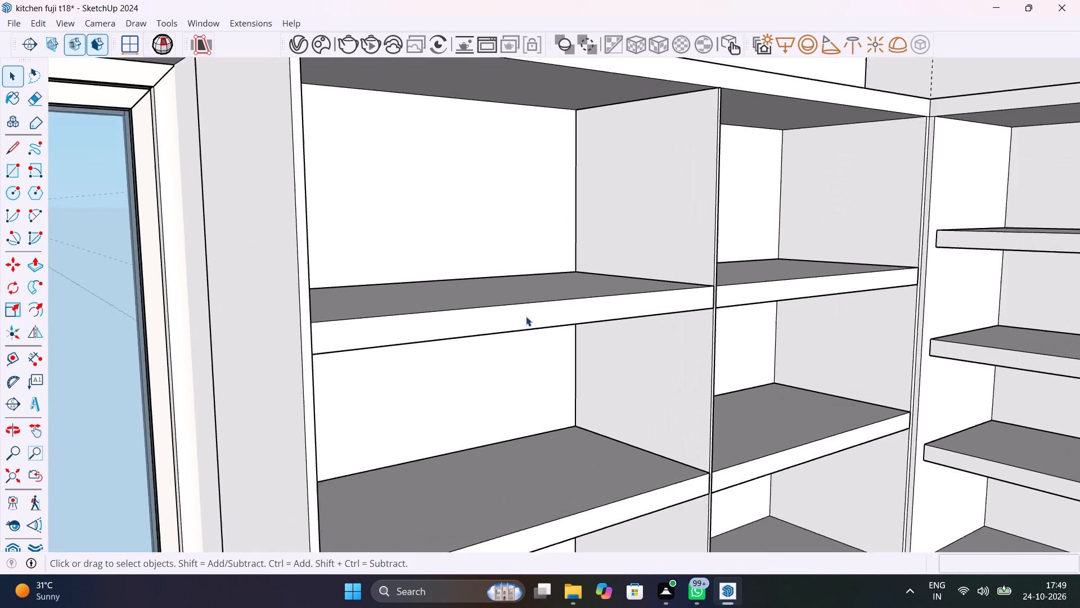
scroll(526, 316, "up", 1)
left_click(526, 316)
double_click(526, 316)
left_click(526, 316)
left_click(526, 316)
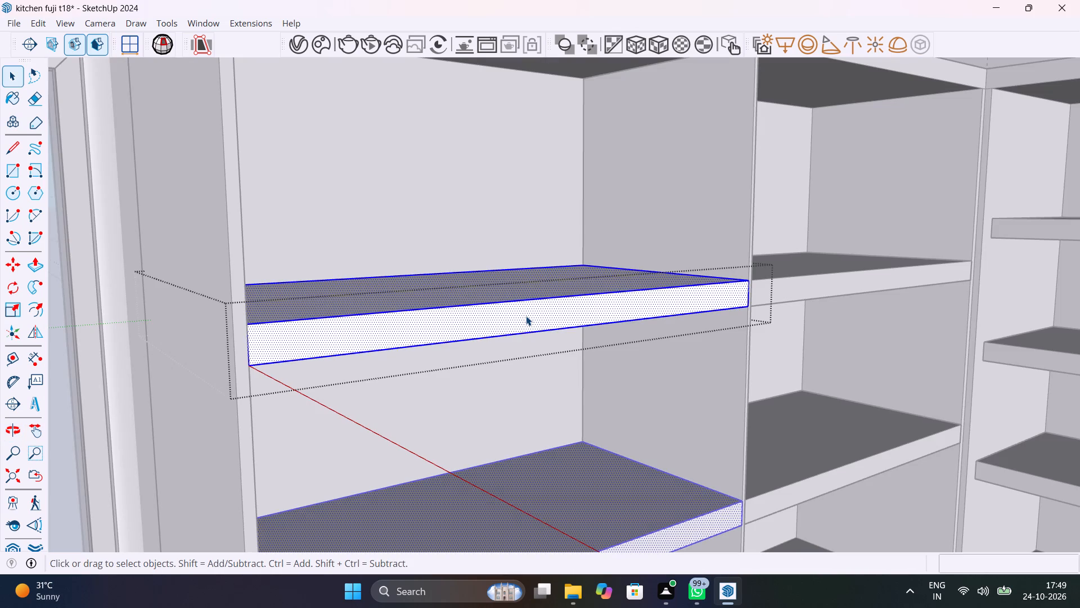
key("p")
left_click(526, 316)
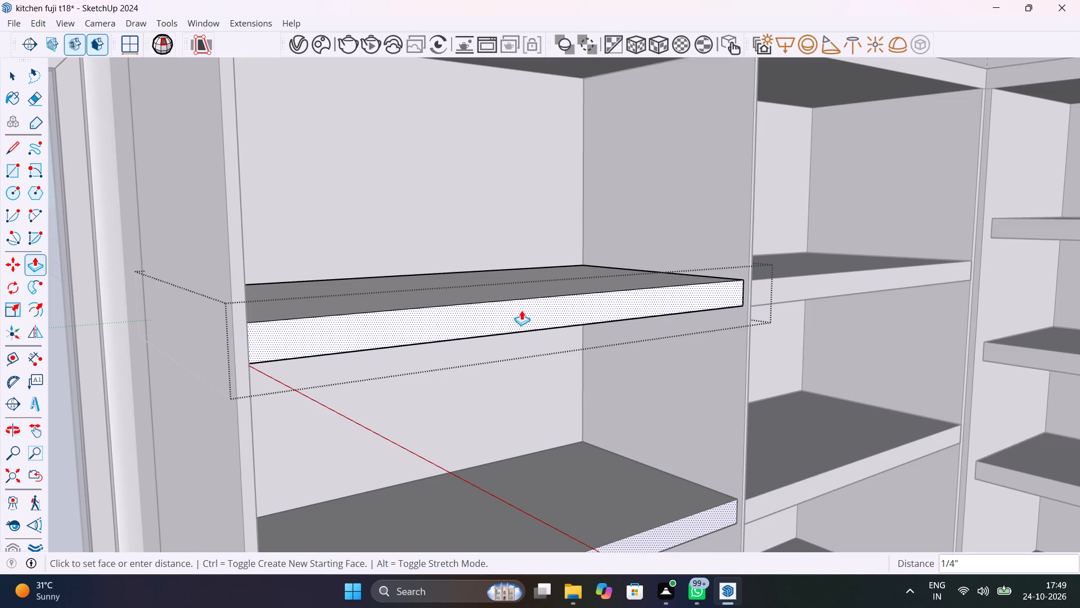
type("1\"")
key("Return")
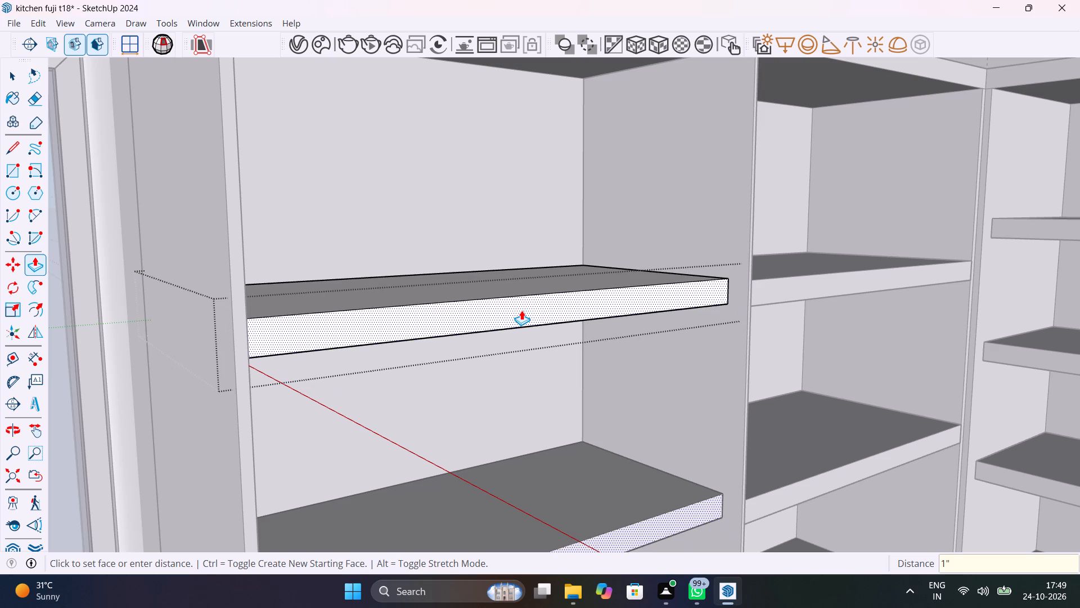
Open the corner-side shelf component and push its front face back 1" to match the window-side shelves.
scroll(521, 310, "down", 13)
key("space")
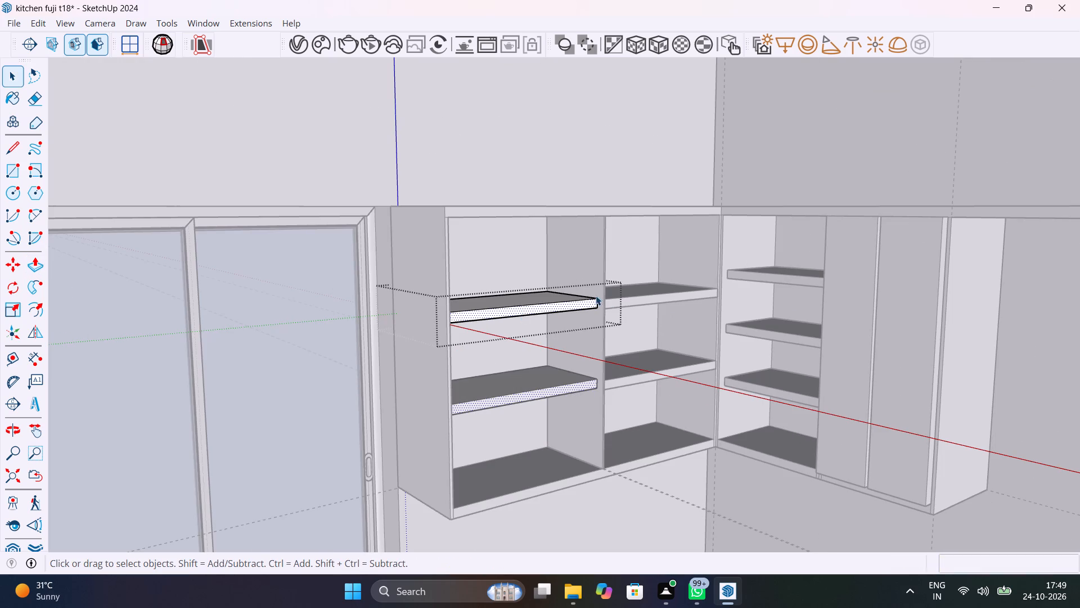
scroll(676, 298, "up", 6)
left_click(661, 299)
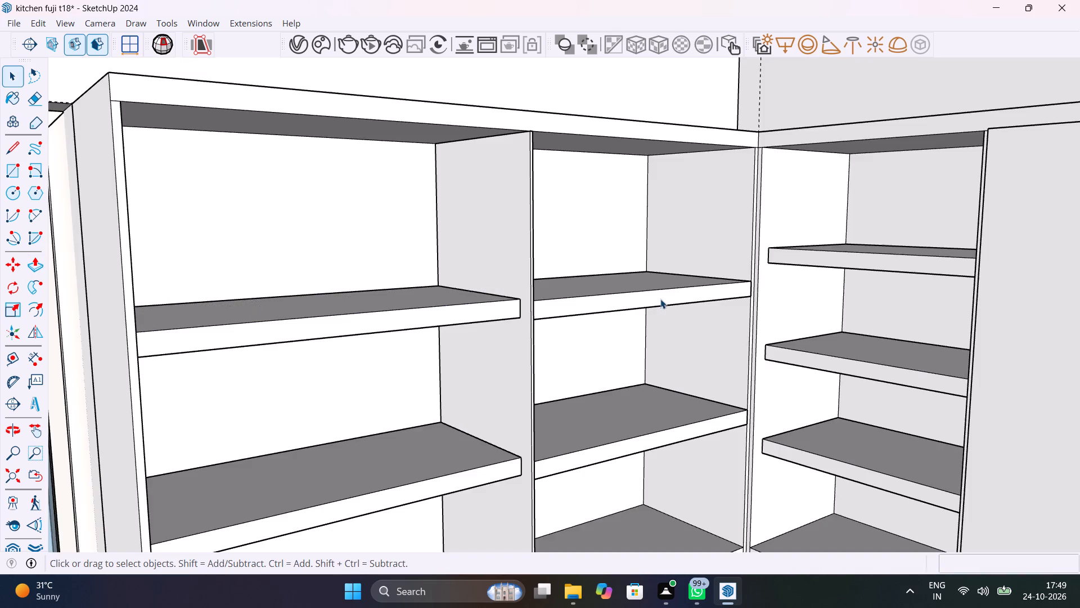
double_click(660, 299)
left_click(614, 307)
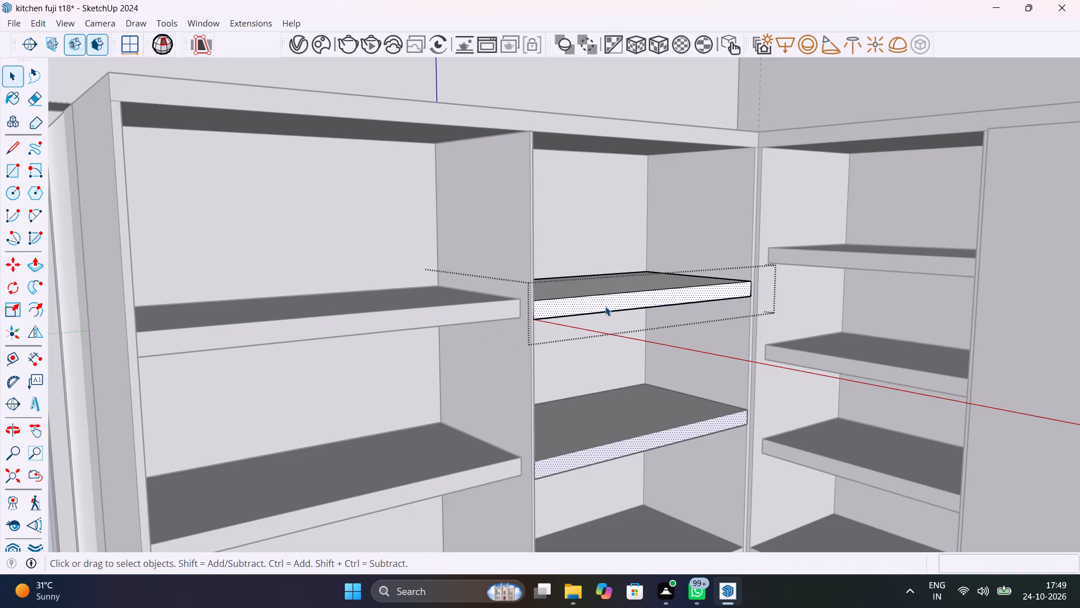
key("p")
left_click(605, 306)
left_click(503, 308)
scroll(560, 354, "down", 3)
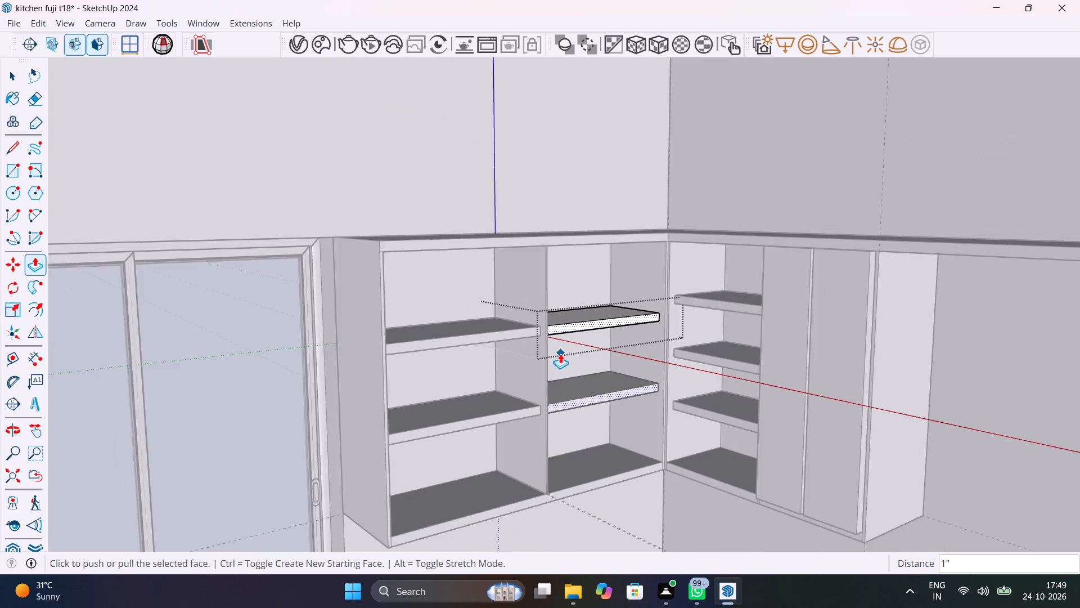
Open the top shelf component in the adjoining four-level corner cabinet, examine its front recess, and close the component.
scroll(560, 354, "down", 8)
key("space")
middle_click_drag(620, 359, 749, 373)
scroll(645, 326, "up", 5)
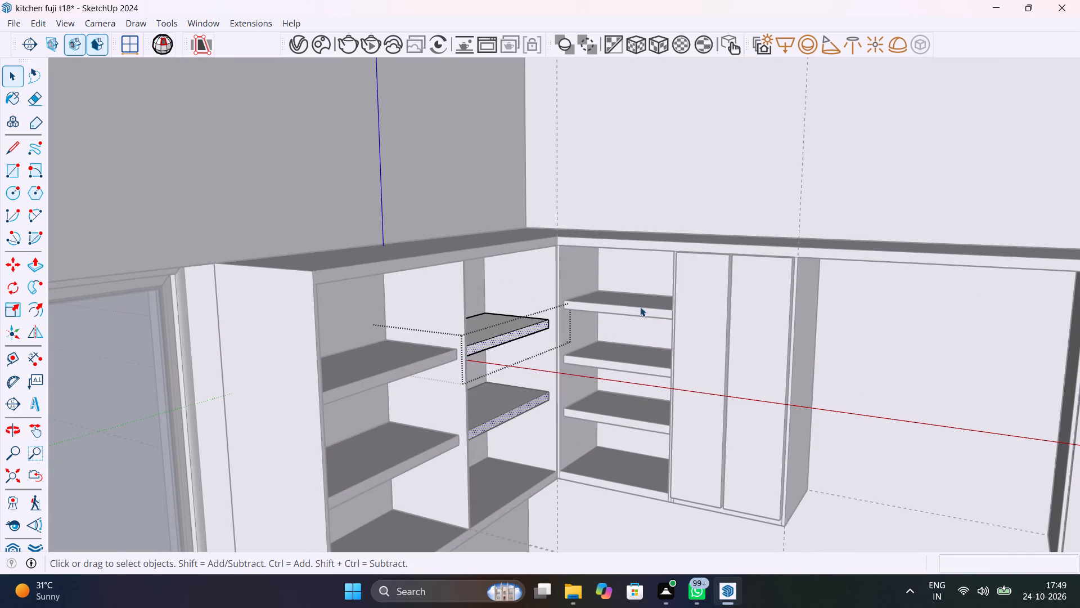
scroll(640, 307, "up", 4)
left_click(642, 314)
double_click(642, 314)
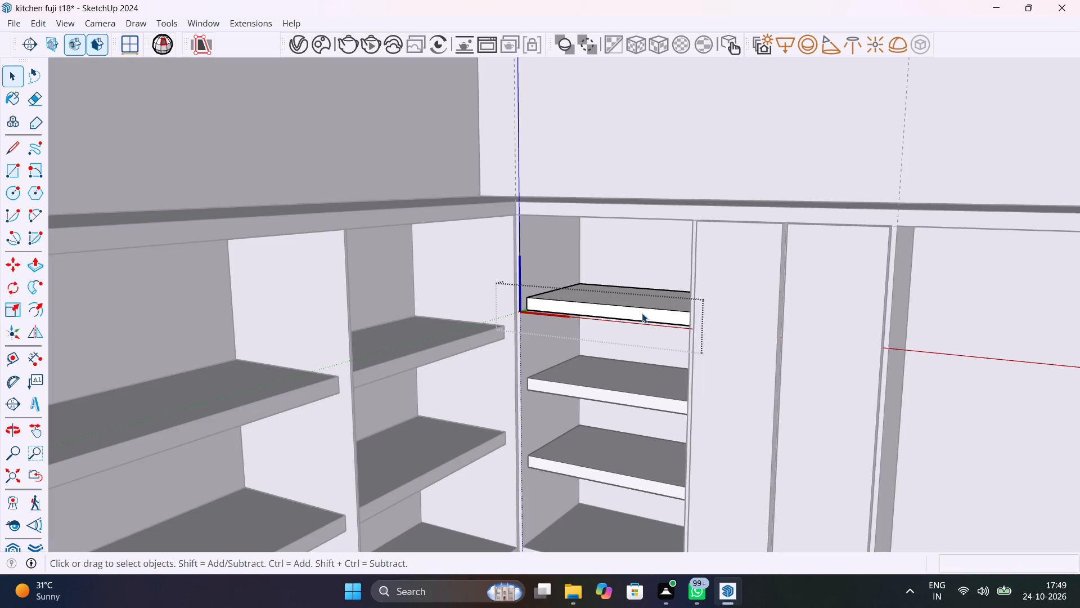
scroll(663, 323, "up", 8)
middle_click_drag(674, 332, 809, 335)
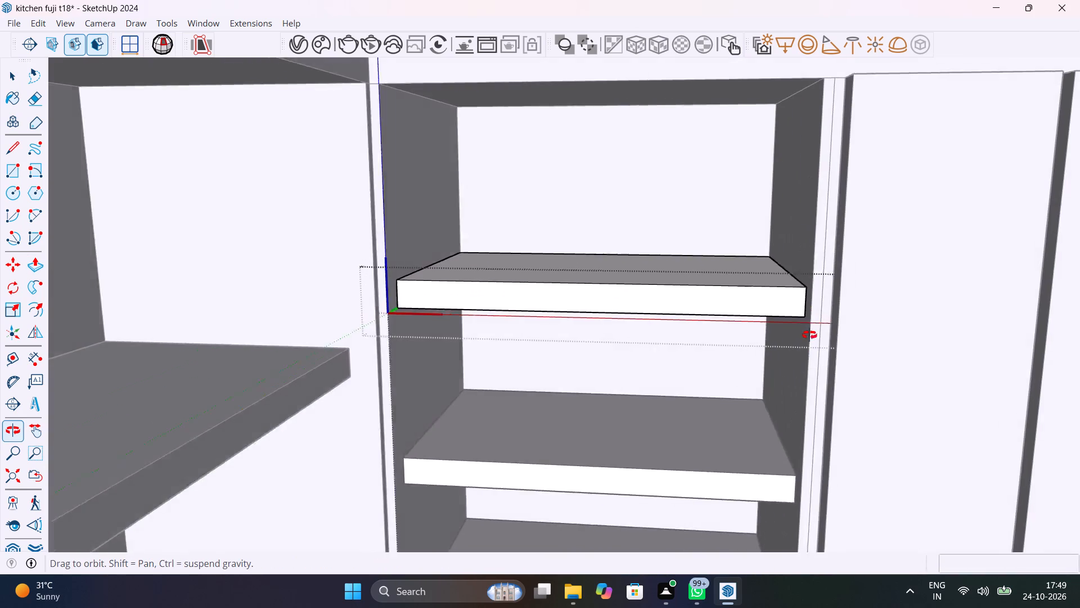
middle_click_drag(809, 335, 711, 359)
scroll(711, 359, "down", 10)
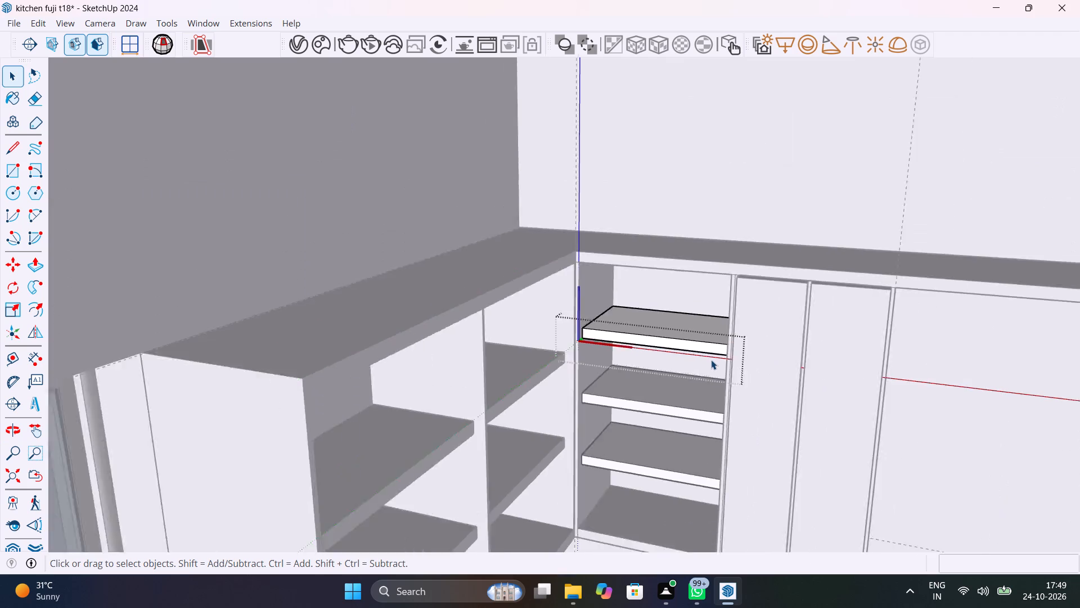
scroll(711, 360, "down", 9)
key("space")
left_click(518, 148)
Save the kitchen model.
middle_click_drag(762, 371, 722, 337)
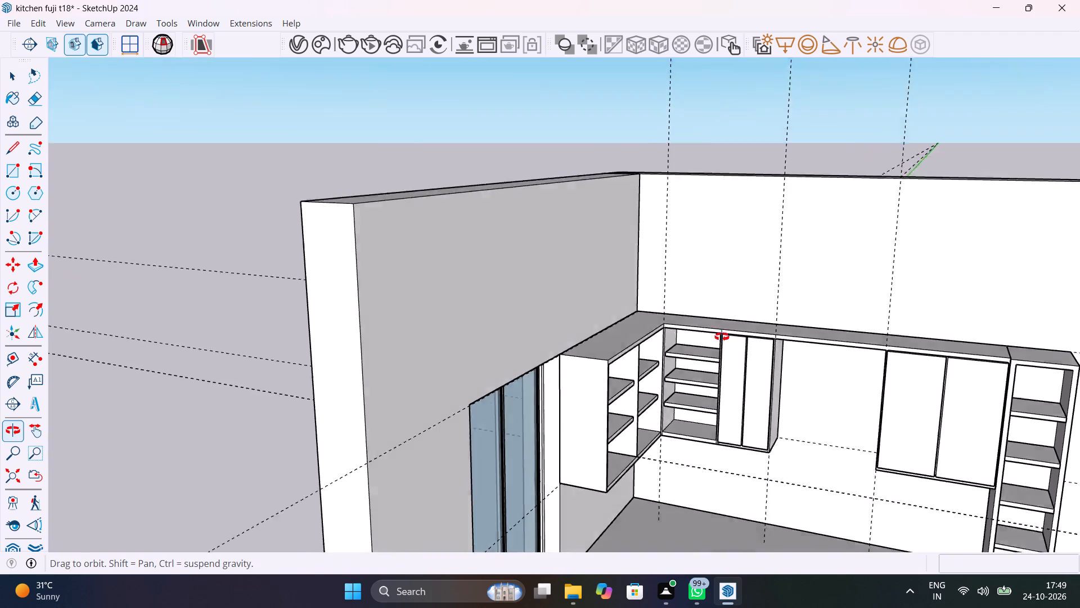
middle_click_drag(722, 337, 416, 278)
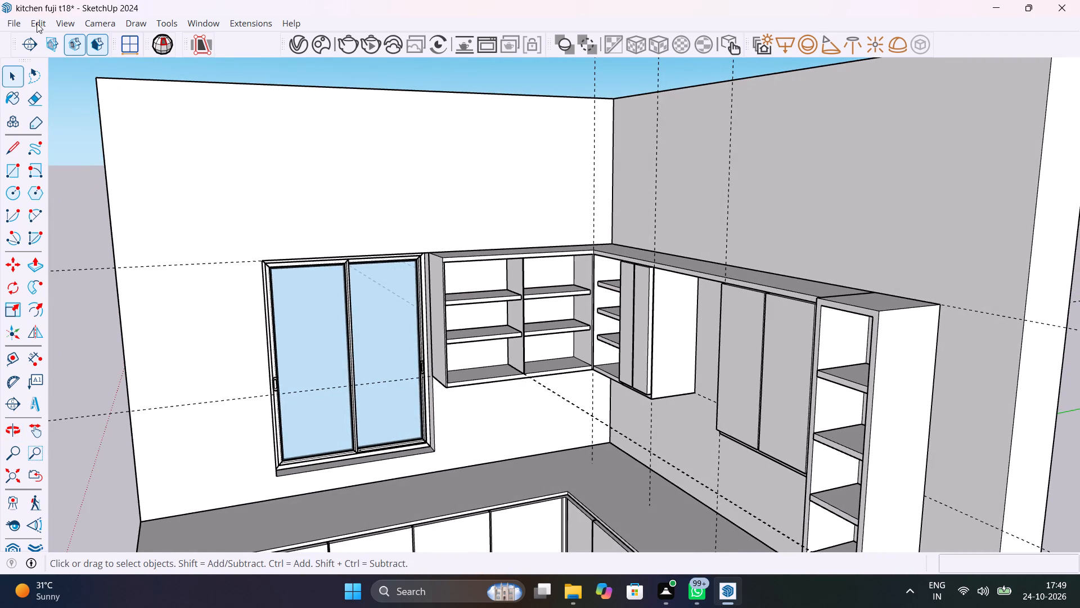
key("ctrl+s")
Delete all the dashed guide lines from the kitchen model.
left_click(37, 23)
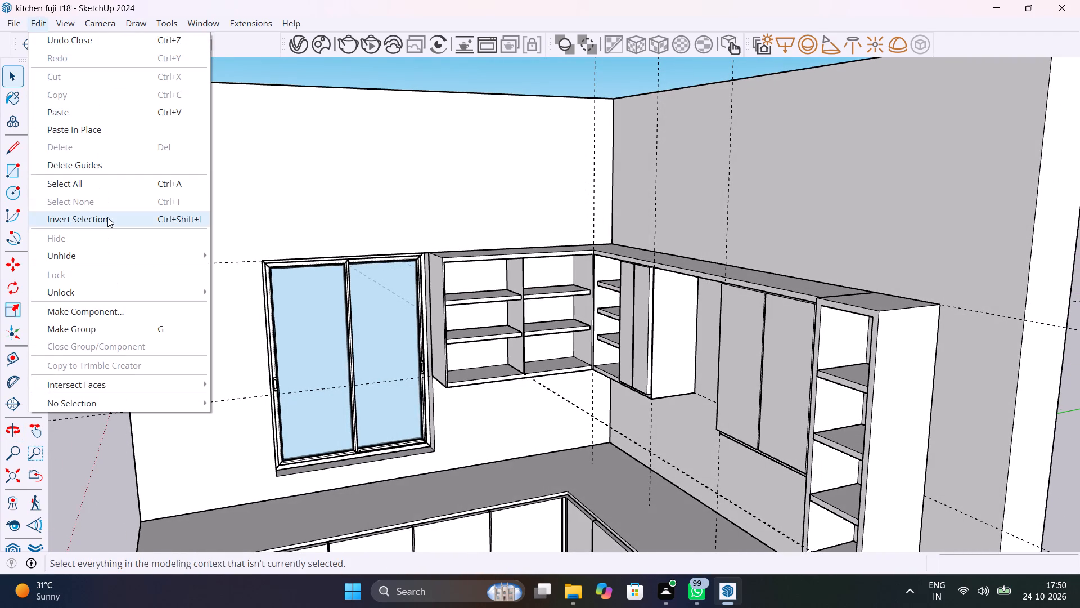
left_click(107, 163)
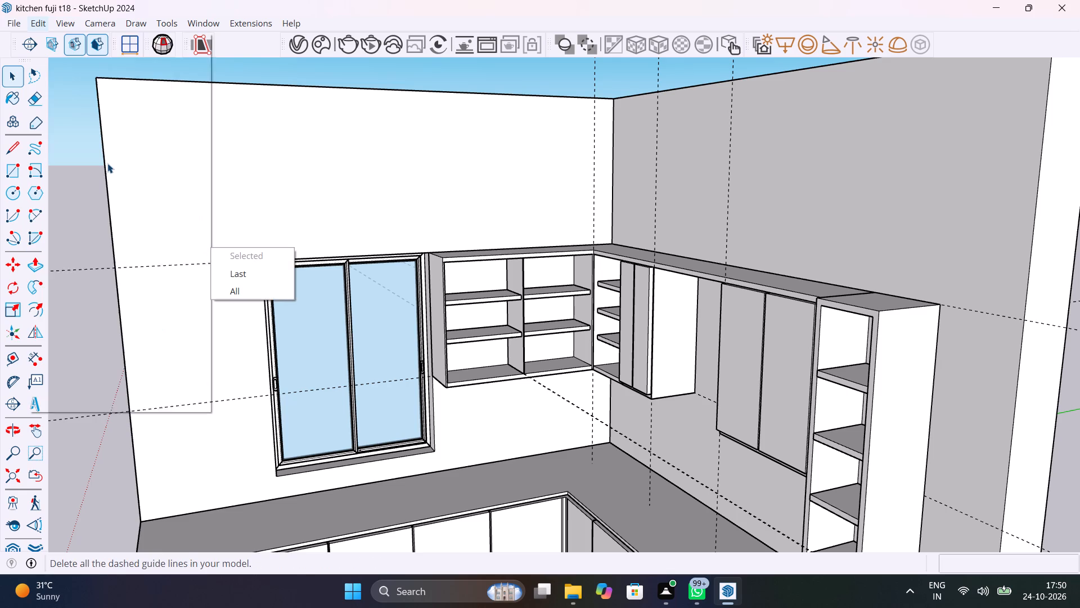
Examine the two-bay wall cabinet's recessed shelves and thin divider from several angles, both close up and within the whole kitchen.
scroll(679, 235, "down", 4)
middle_click_drag(610, 281, 836, 336)
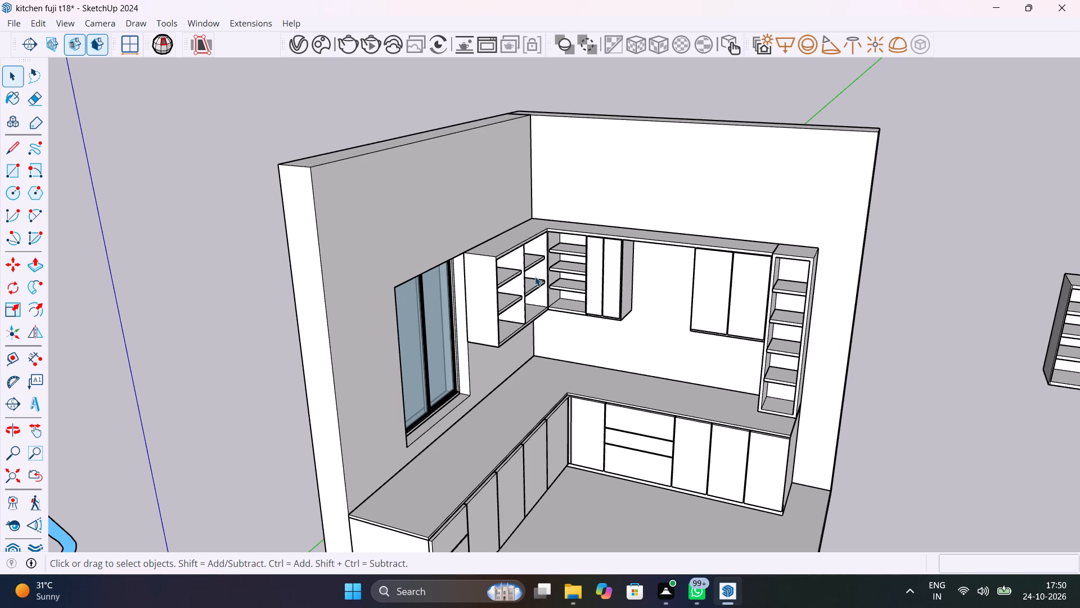
scroll(535, 276, "up", 8)
middle_click_drag(542, 287, 316, 302)
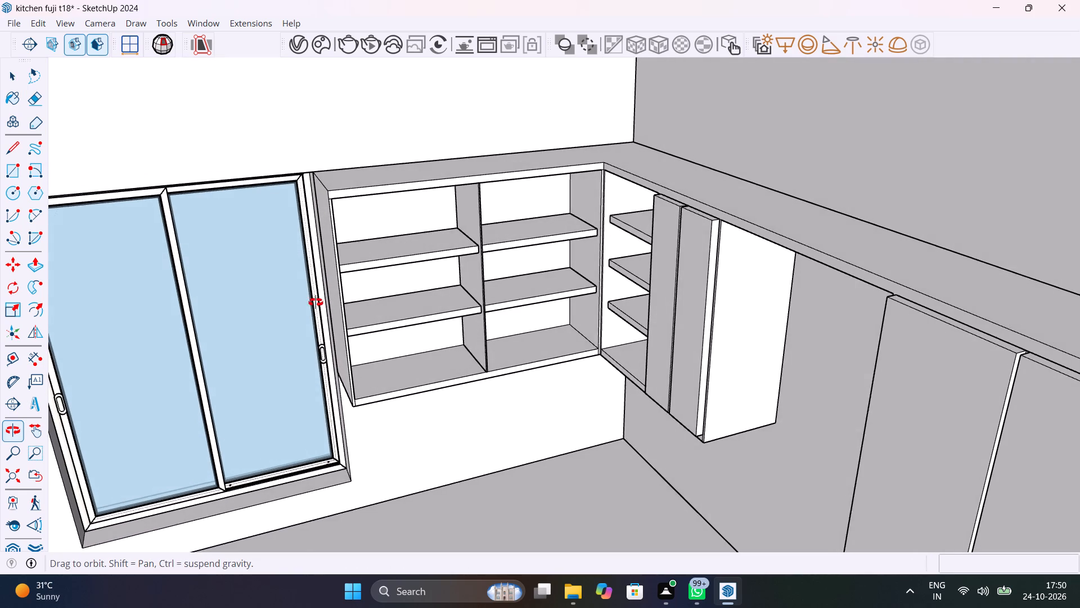
middle_click_drag(316, 302, 316, 303)
scroll(533, 208, "up", 15)
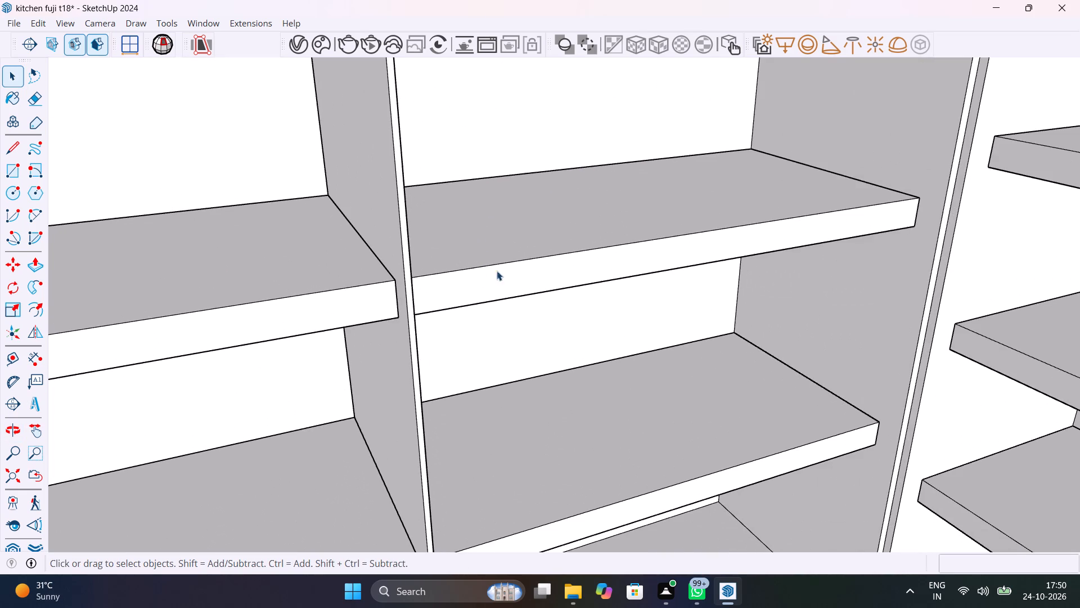
middle_click_drag(442, 278, 343, 284)
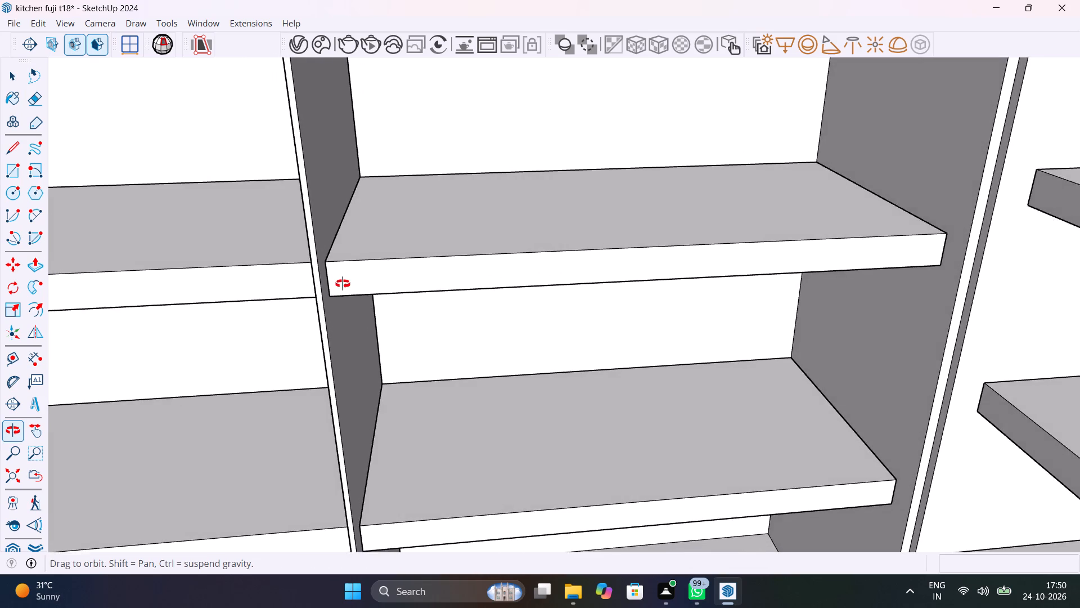
middle_click_drag(343, 284, 399, 202)
scroll(342, 216, "up", 4)
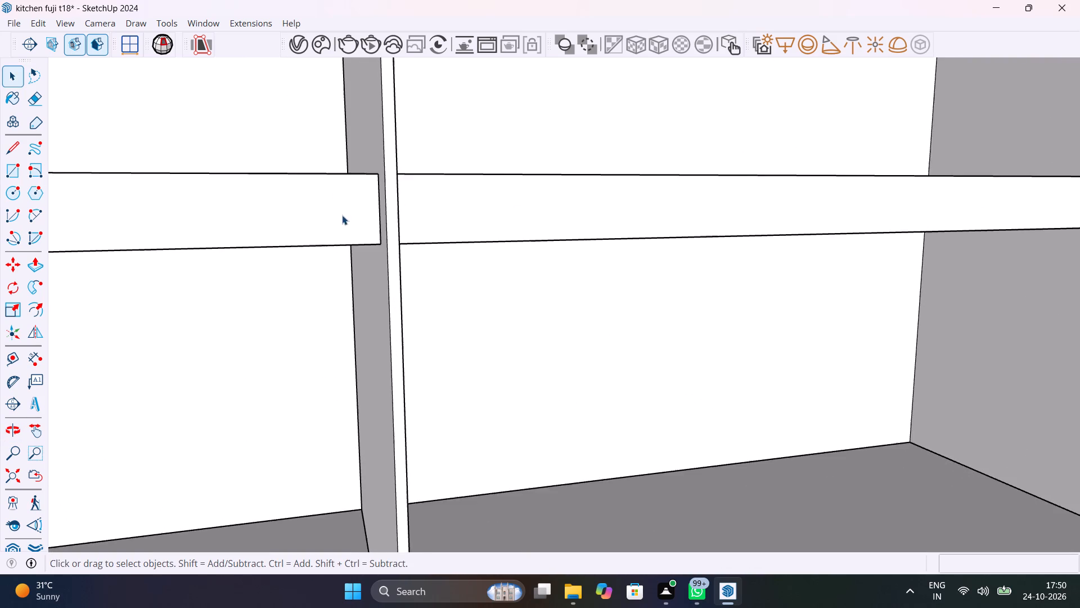
scroll(342, 215, "up", 5)
middle_click_drag(423, 245, 394, 269)
scroll(413, 269, "down", 3)
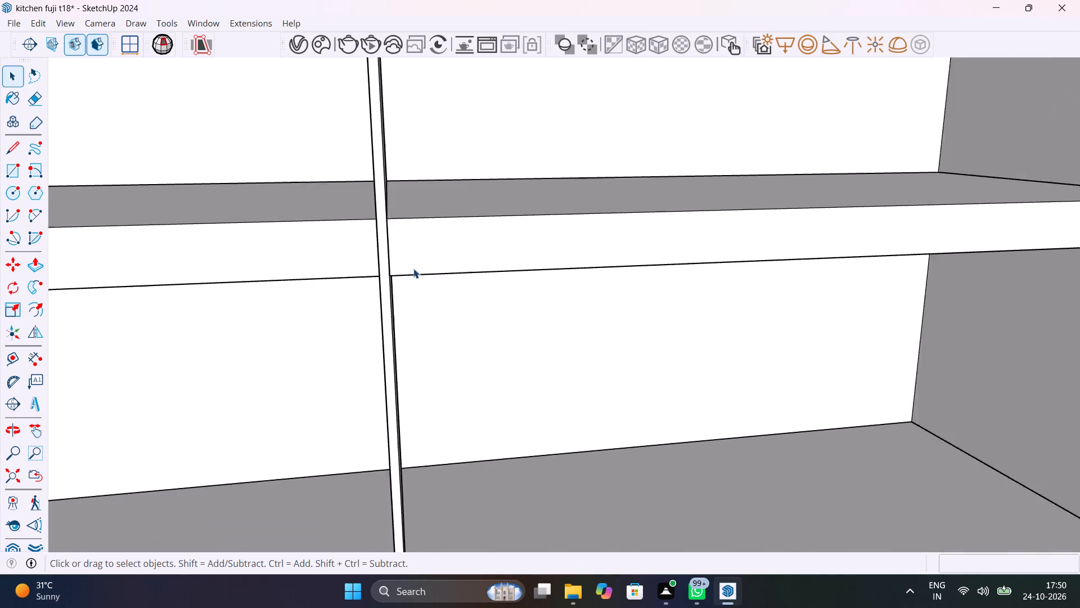
scroll(413, 269, "down", 20)
scroll(413, 269, "down", 2)
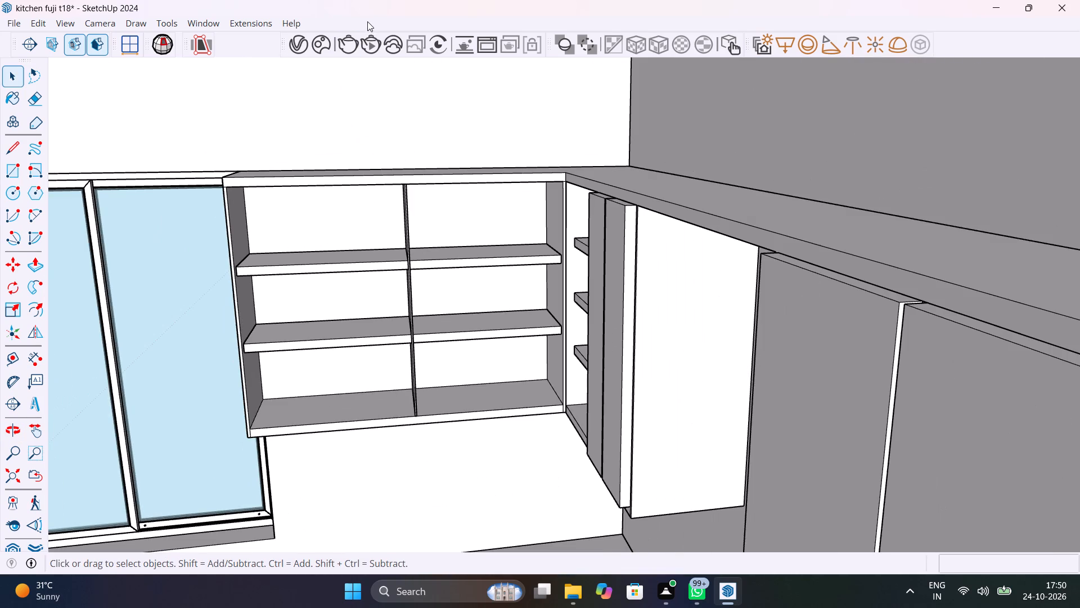
Open the Window Crafter extension and preview its window types, from Double Hung, Awning and Clerestory to Fixed, Casement, Bifold and Arch Window.
right_click(367, 21)
left_click(273, 23)
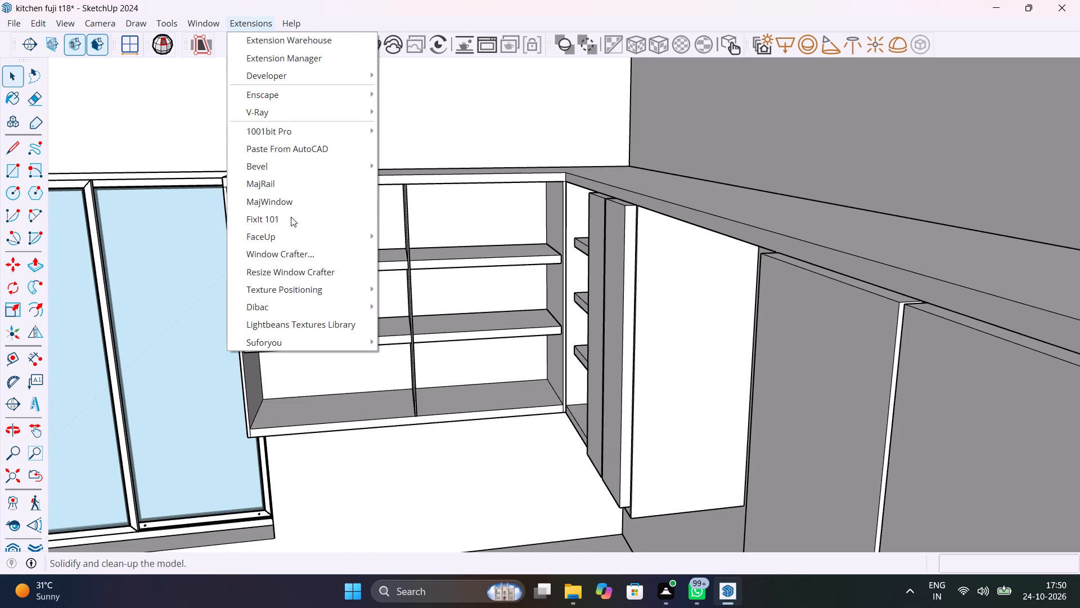
left_click(303, 251)
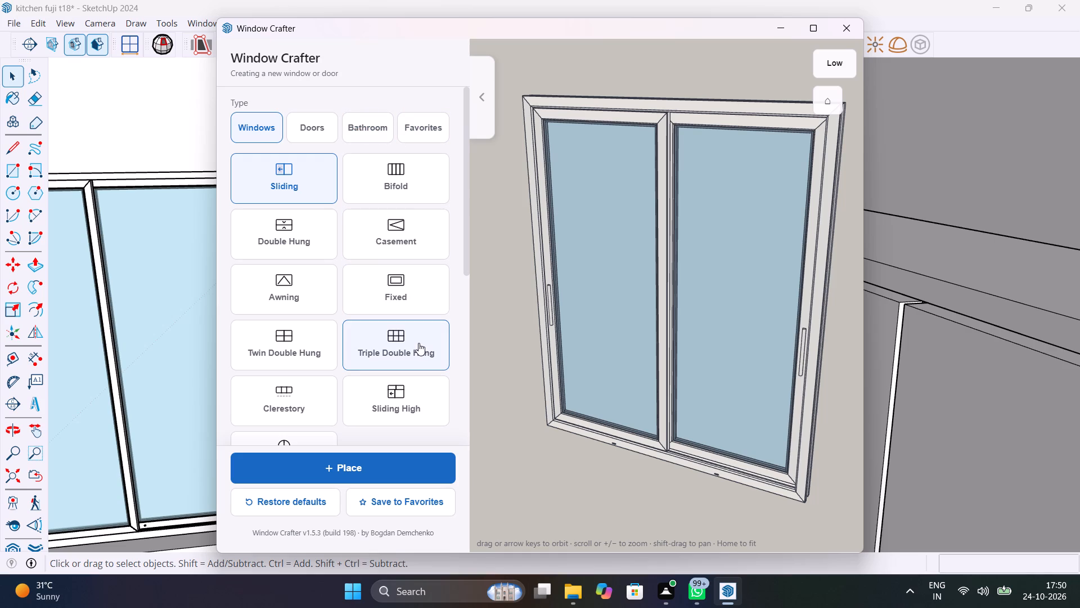
scroll(418, 343, "down", 2)
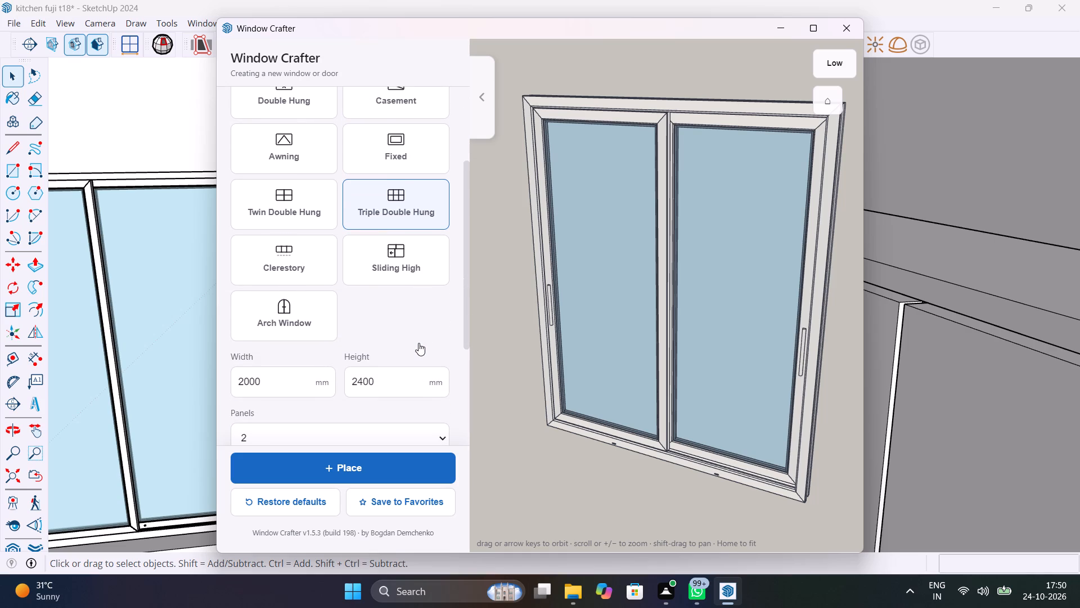
scroll(418, 343, "up", 2)
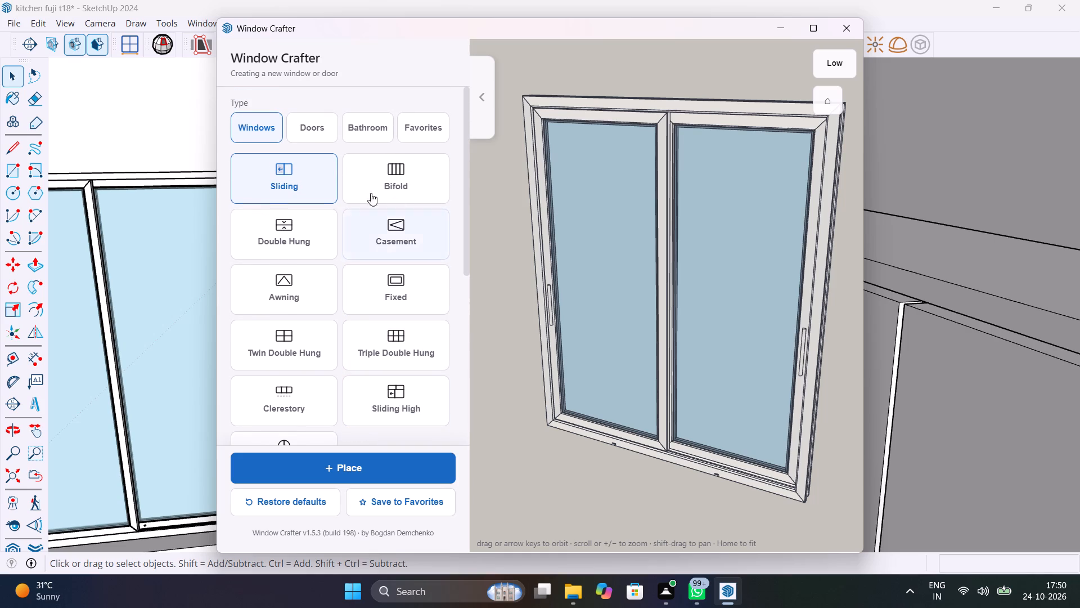
left_click(282, 243)
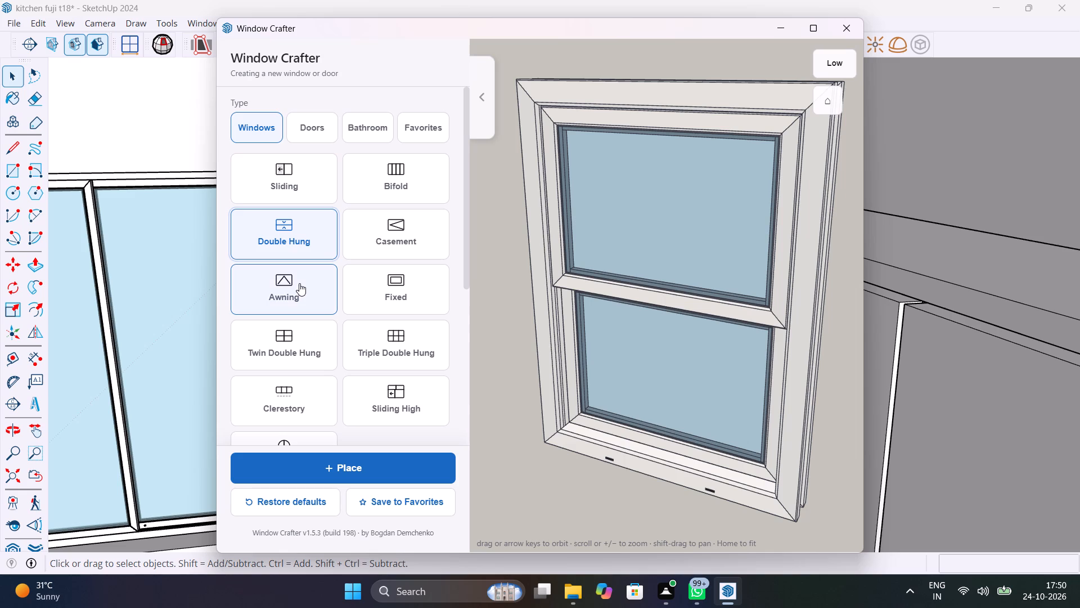
left_click(299, 283)
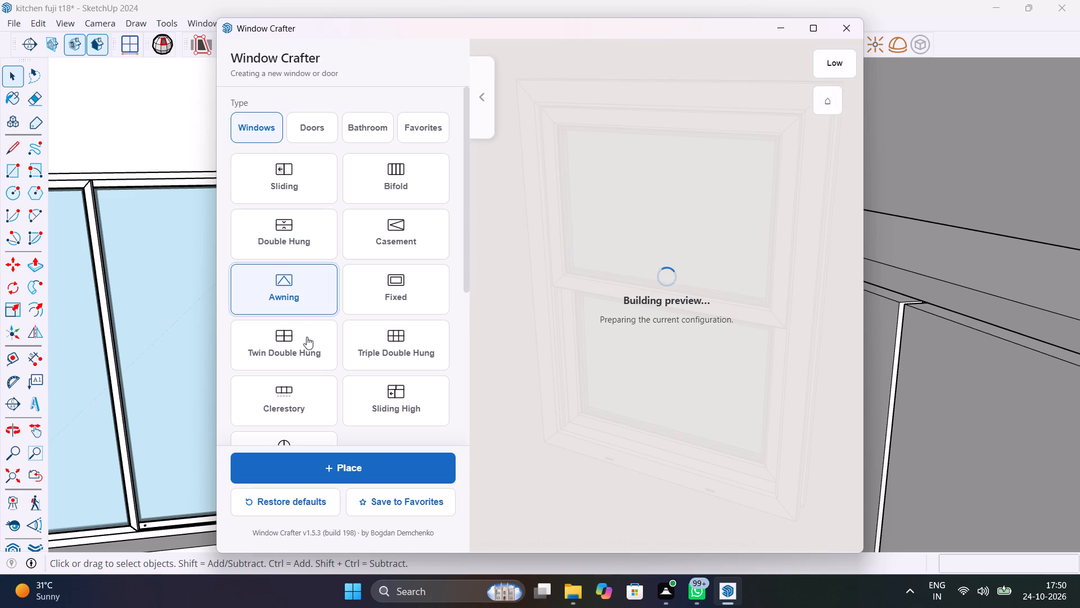
left_click(301, 321)
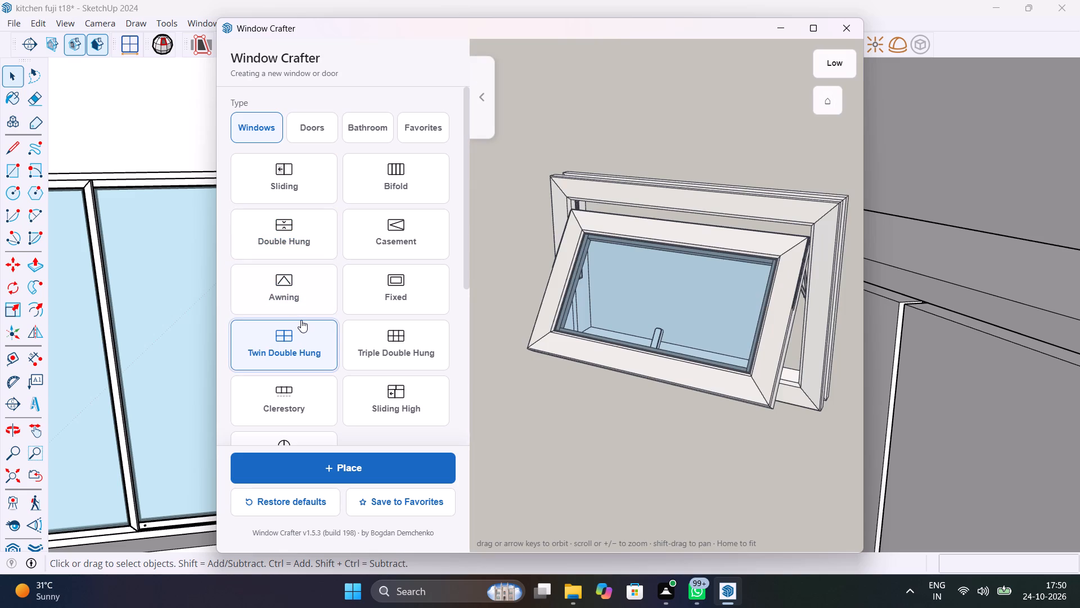
left_click(291, 413)
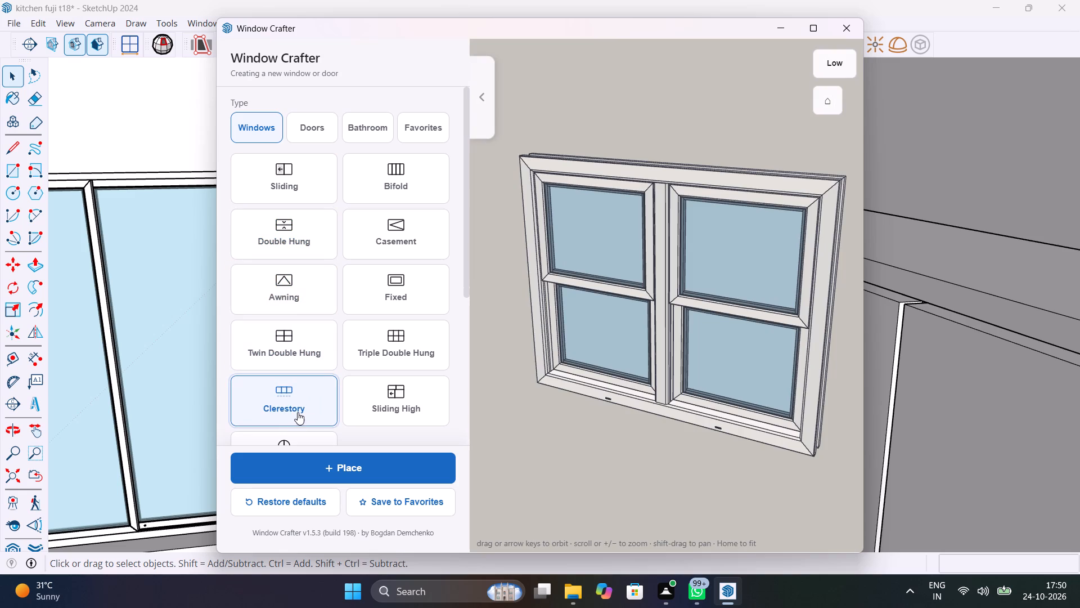
left_click(403, 398)
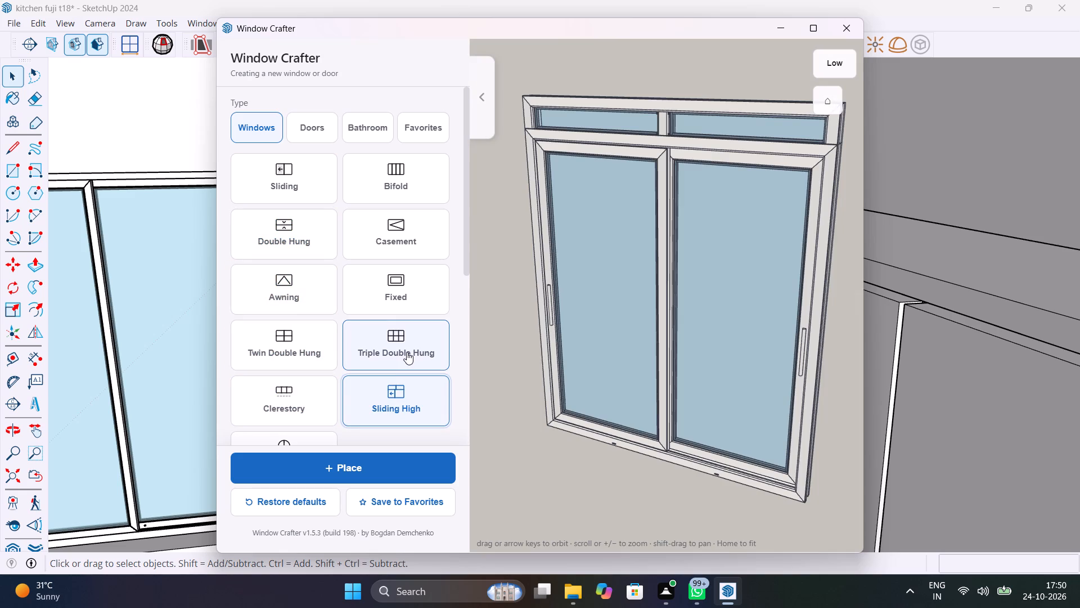
left_click(407, 351)
left_click(399, 297)
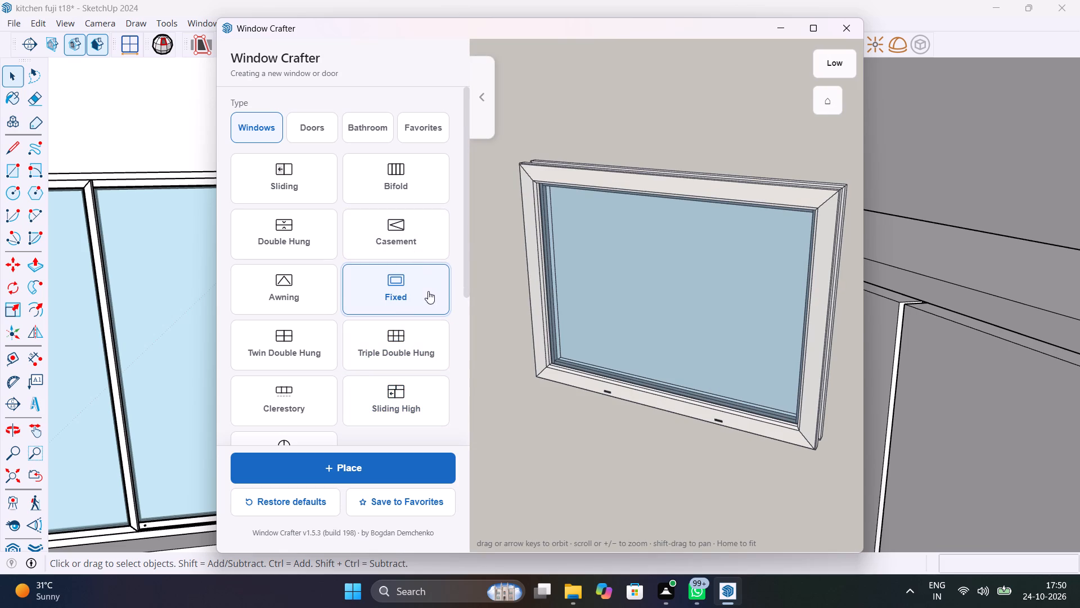
left_click(419, 239)
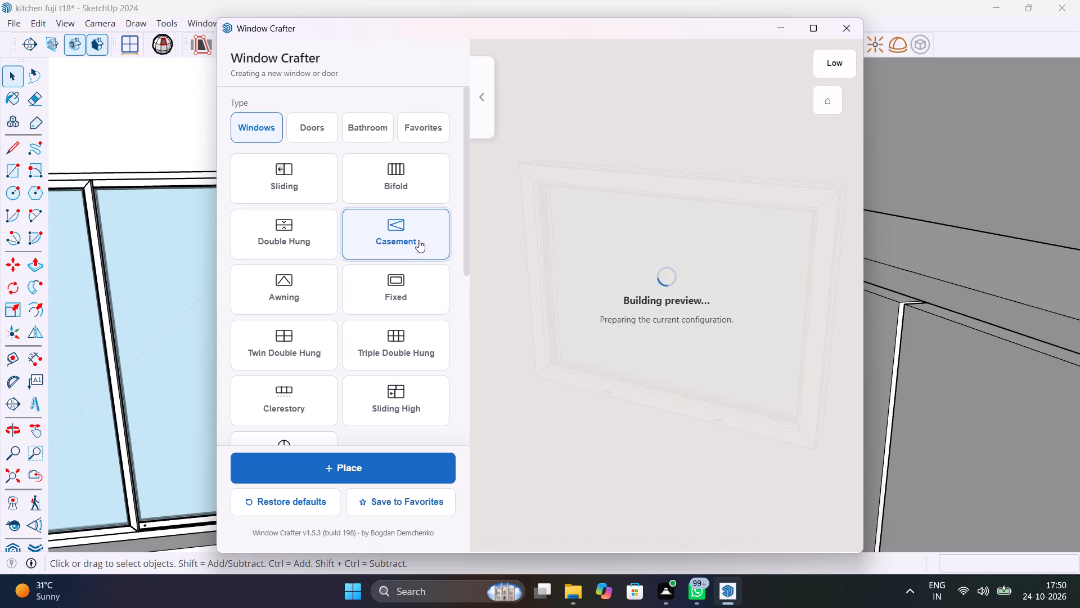
left_click(414, 194)
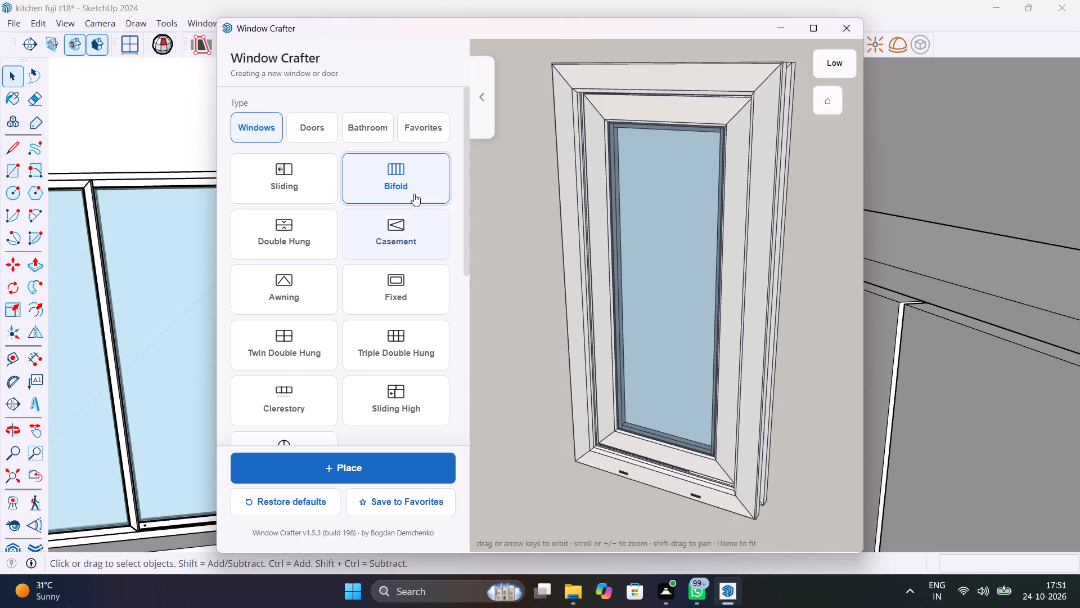
scroll(301, 408, "down", 2)
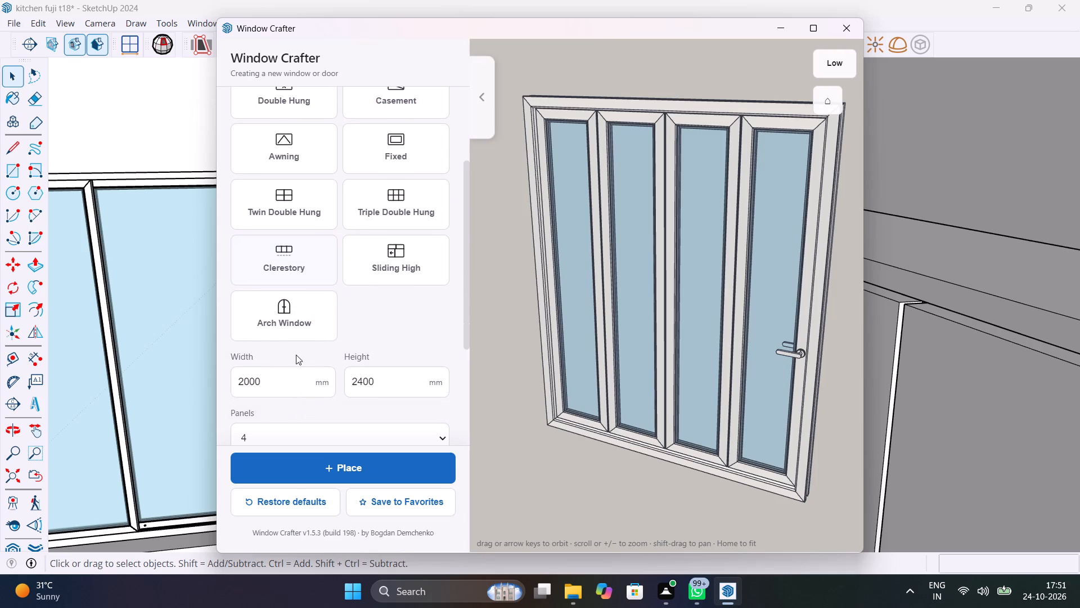
left_click(300, 322)
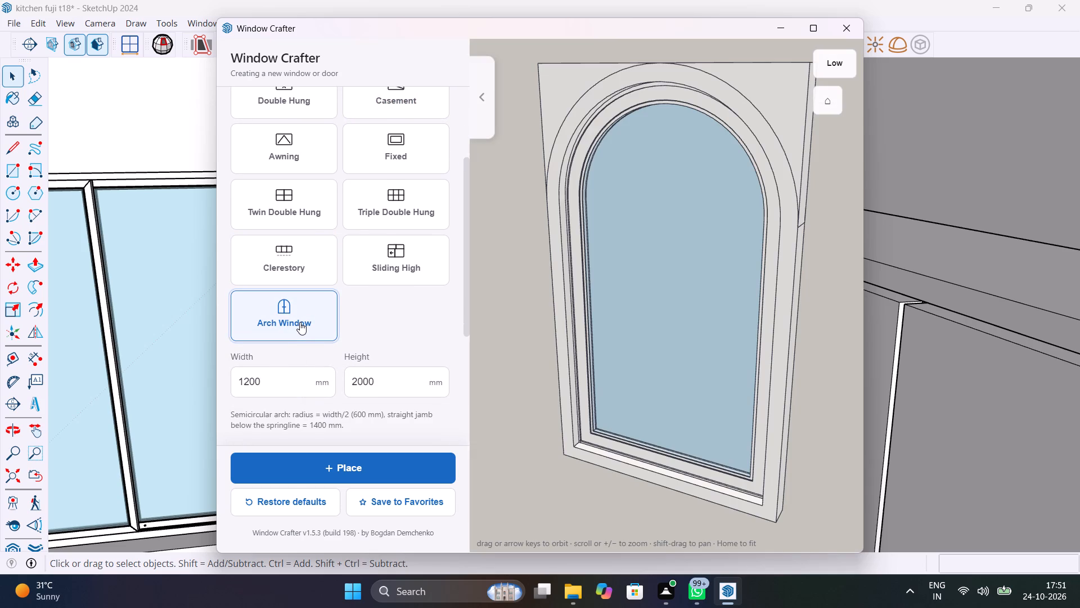
scroll(345, 278, "up", 10)
Preview Window Crafter's door types, including Storage, Barn, Arch, Entry, Bifold and French Door, ending on Door Frame.
left_click(317, 129)
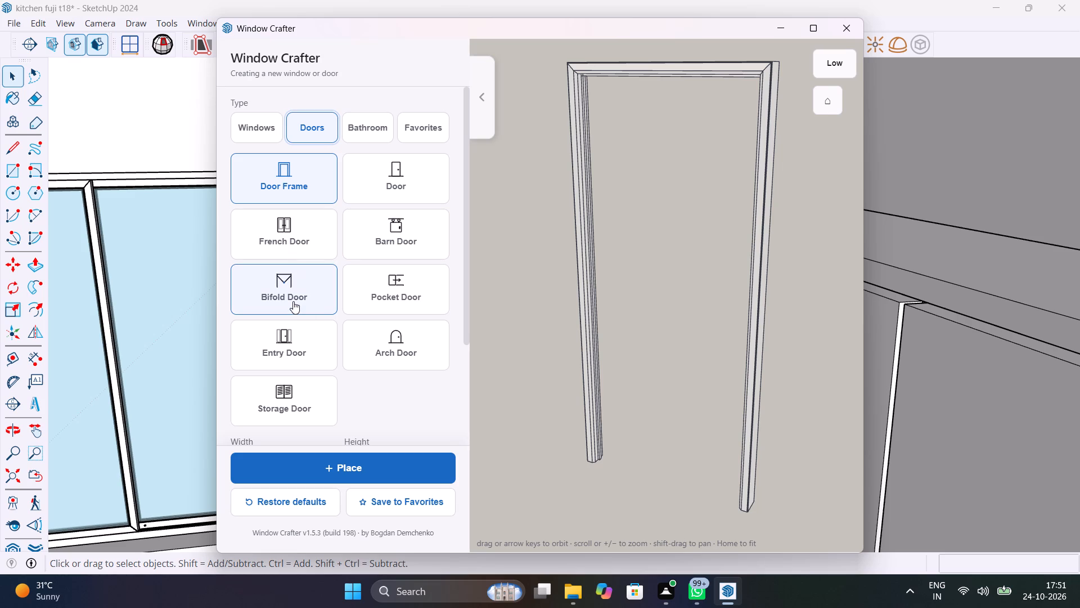
left_click(291, 386)
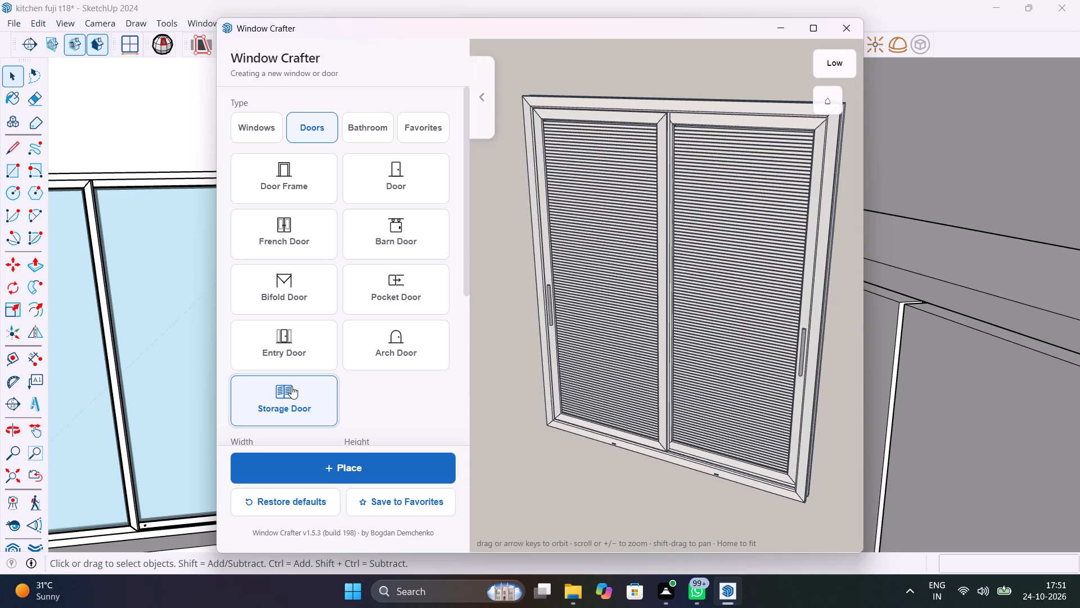
left_click(391, 184)
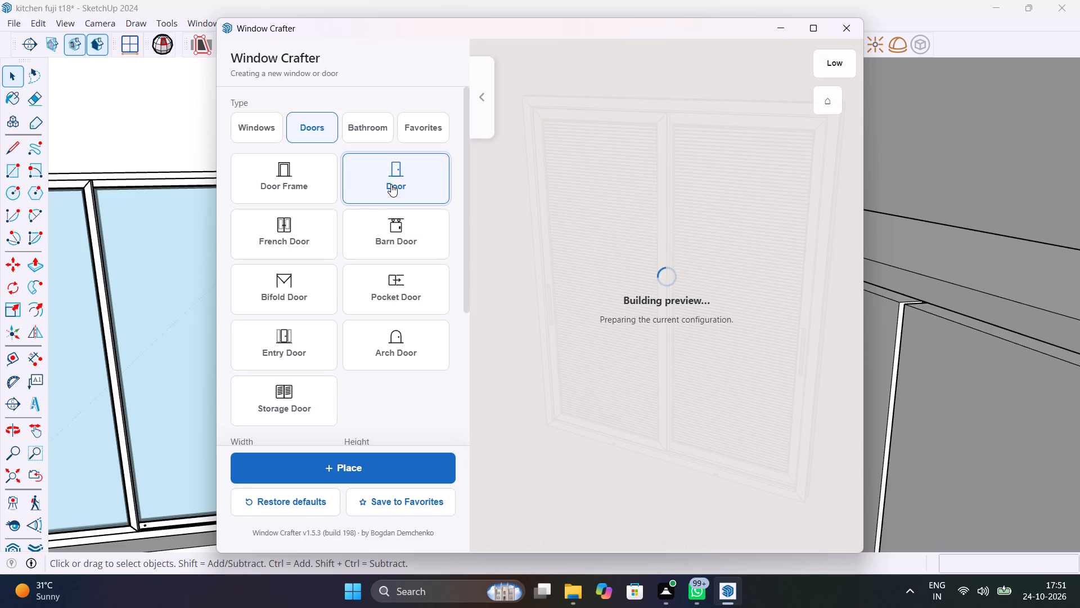
left_click(408, 227)
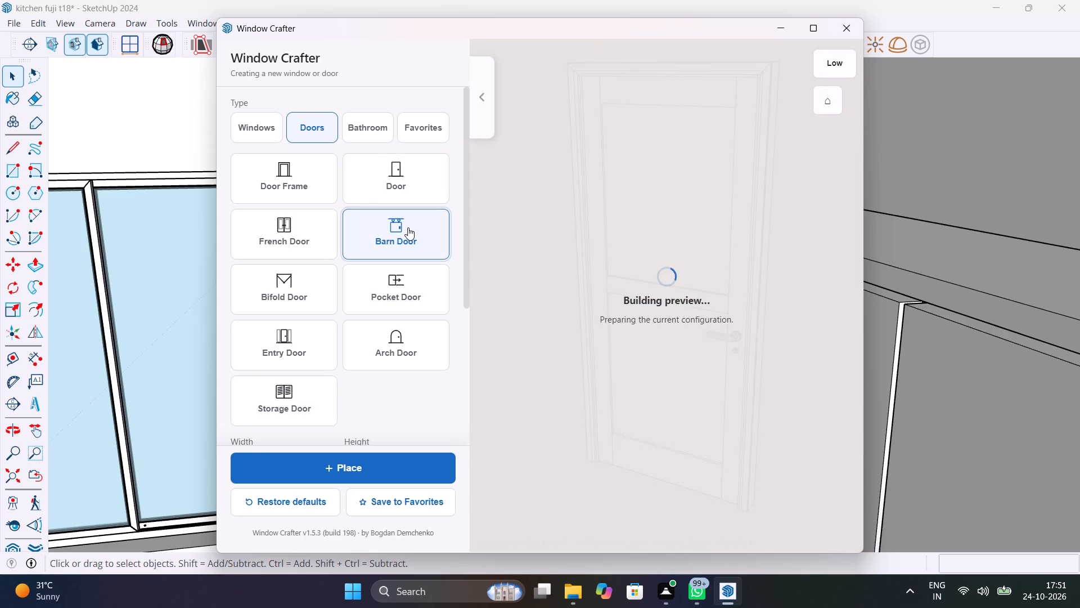
left_click(416, 263)
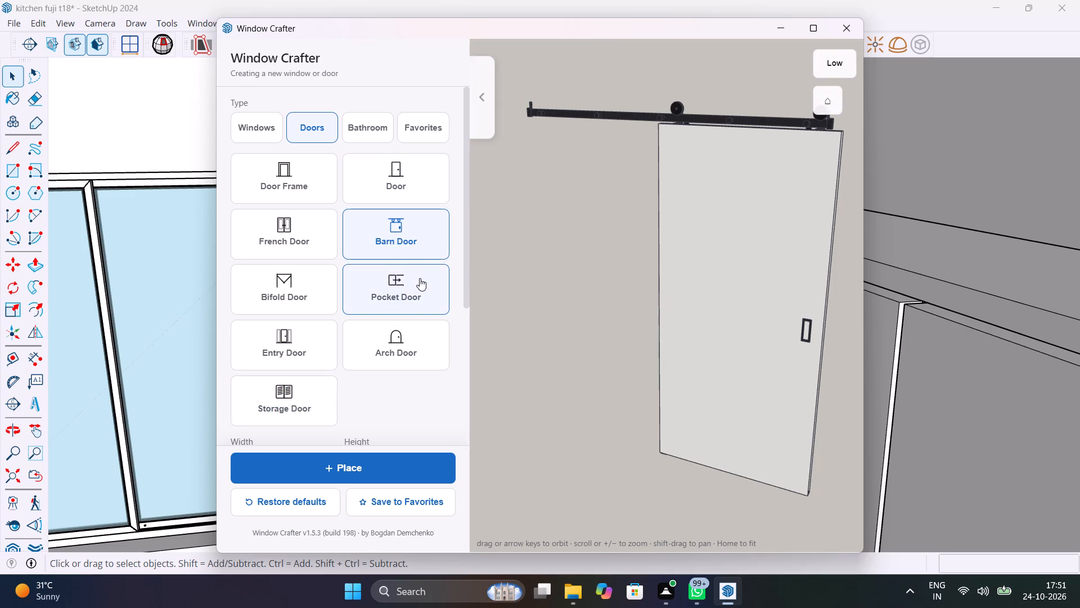
left_click(420, 278)
left_click(435, 332)
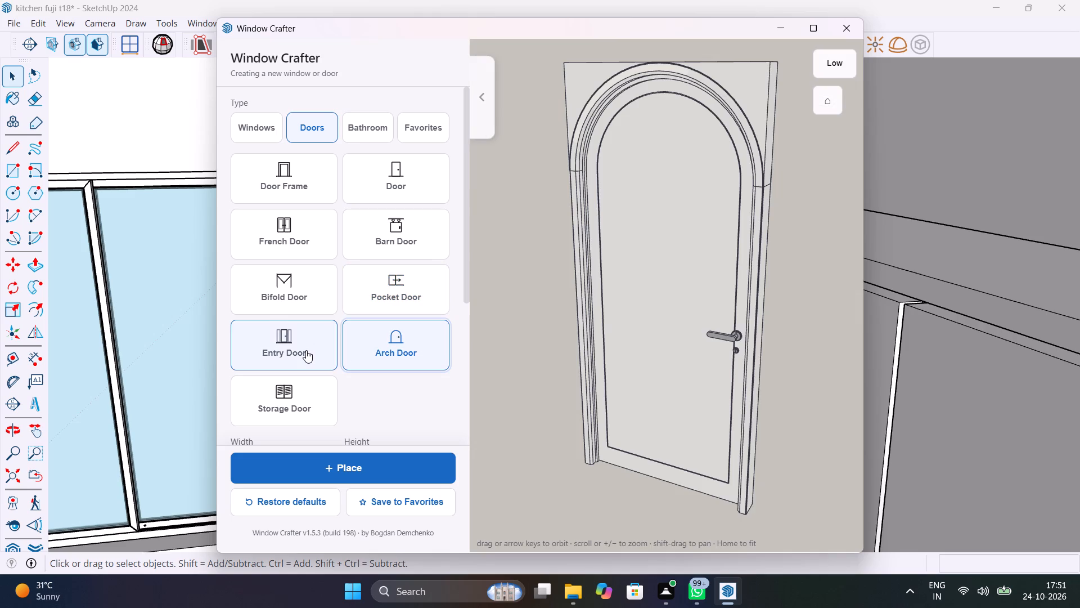
left_click(306, 350)
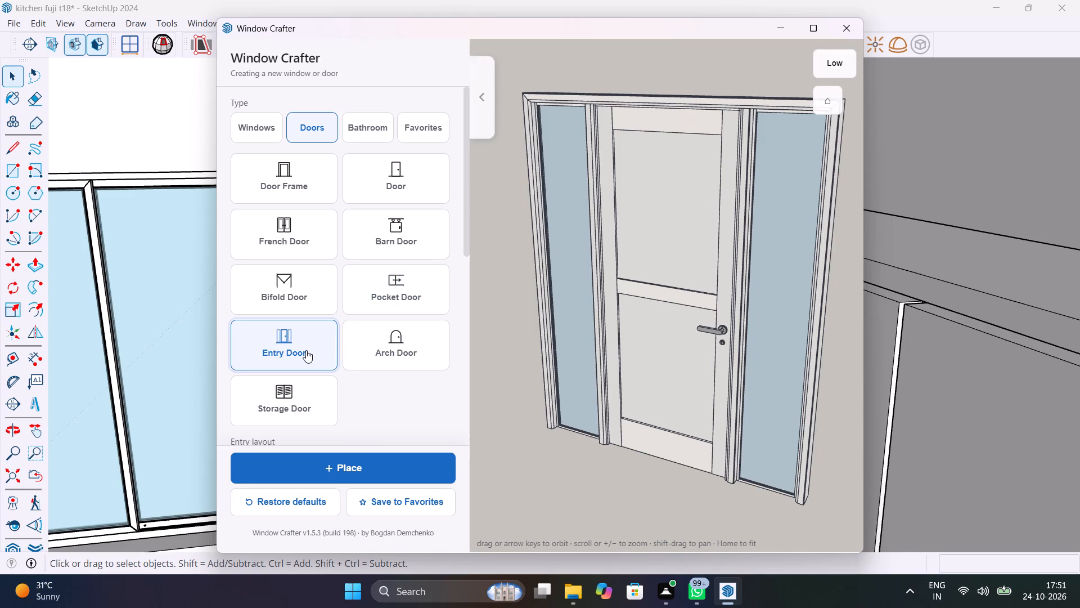
left_click(303, 304)
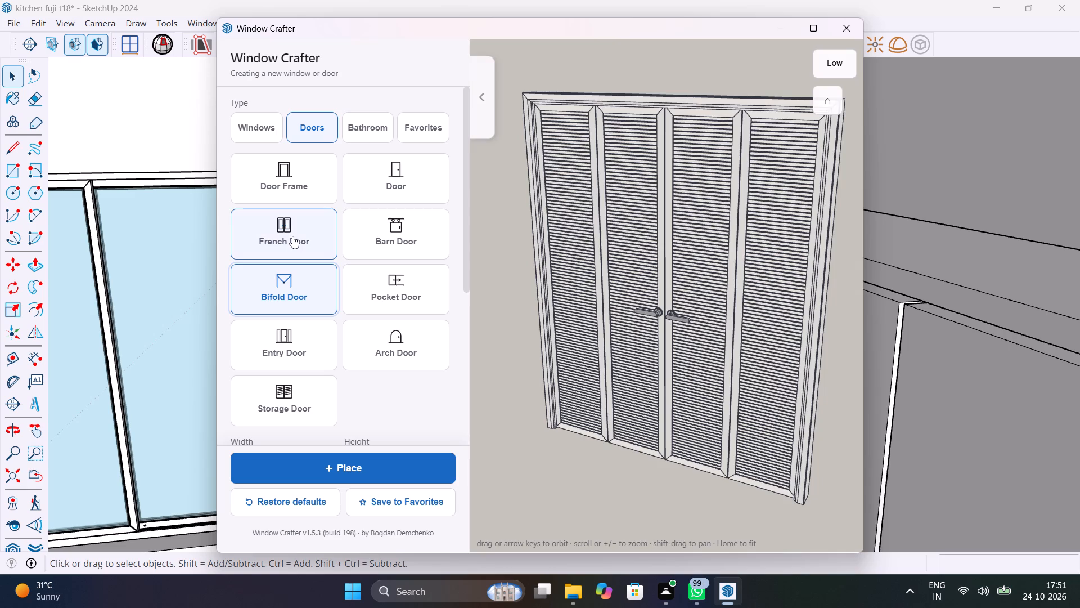
left_click(292, 236)
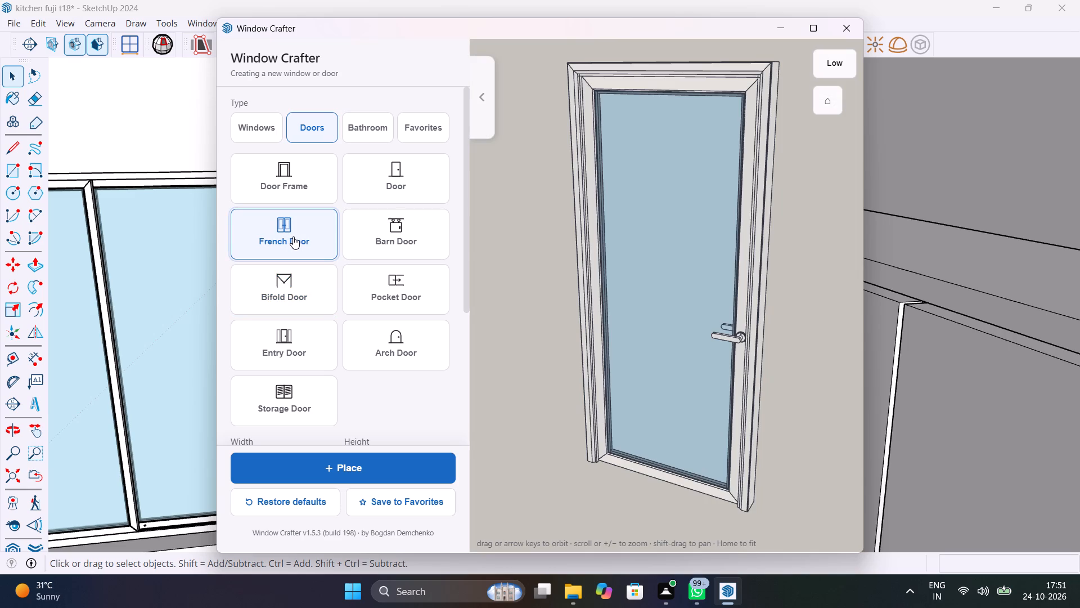
left_click(283, 163)
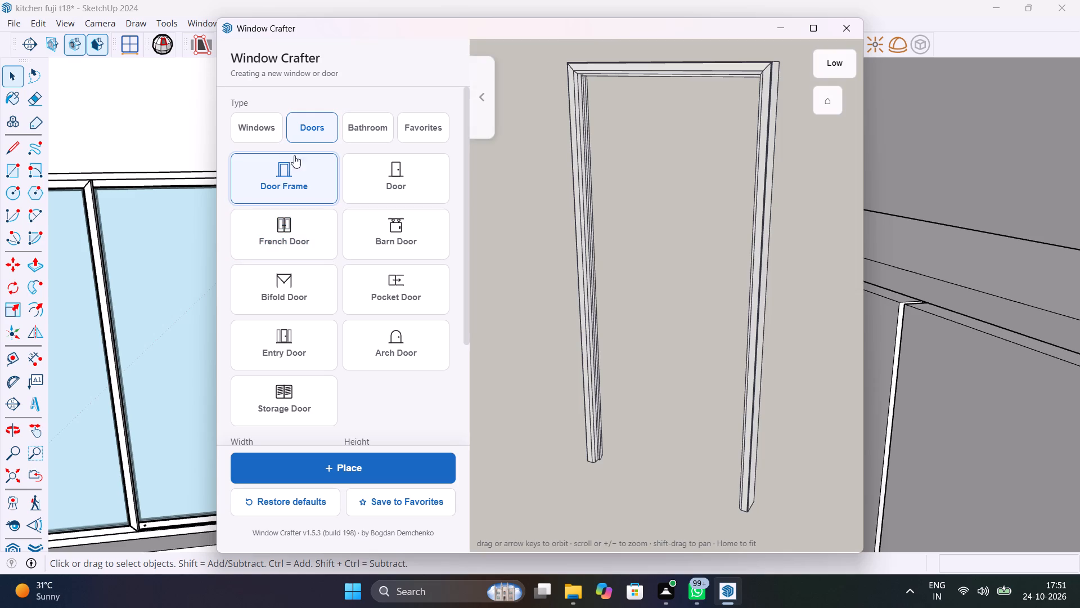
Look through Window Crafter's Bathroom and Favorites categories, collapse the preview and close the extension.
left_click(363, 136)
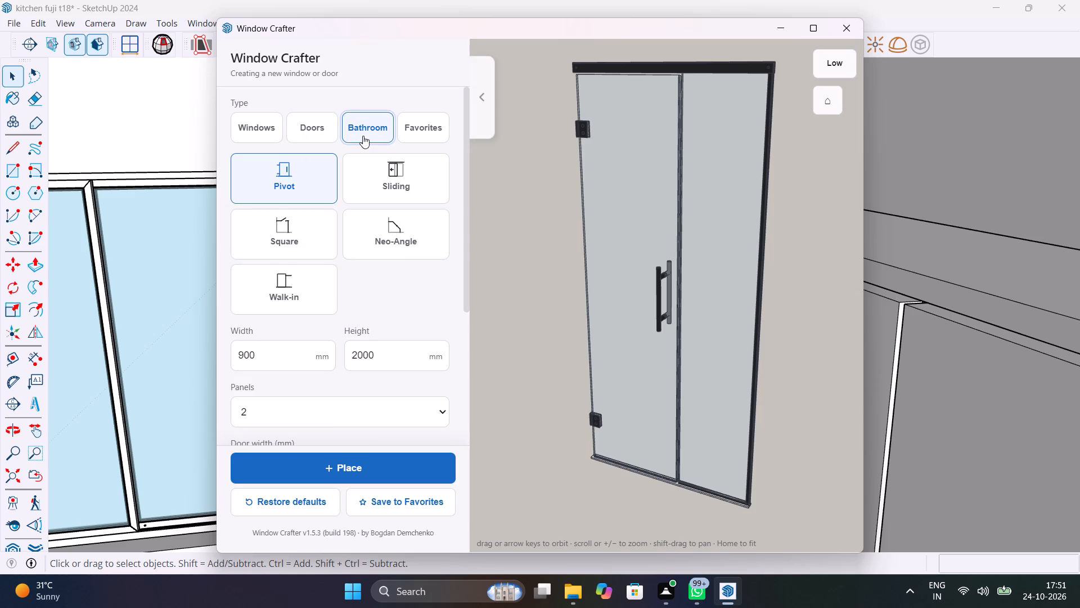
left_click(429, 133)
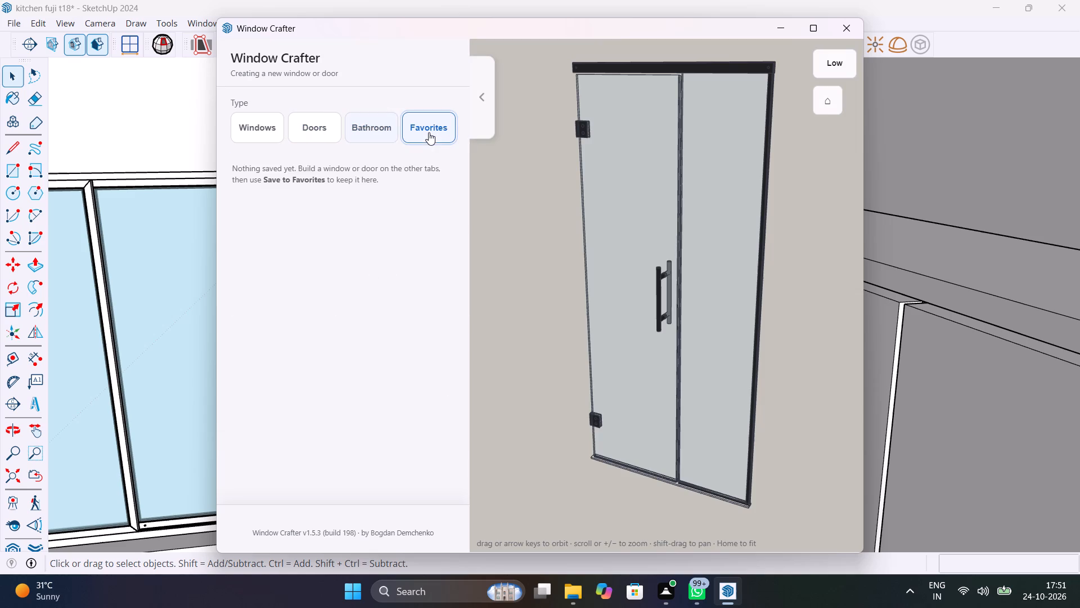
left_click(476, 105)
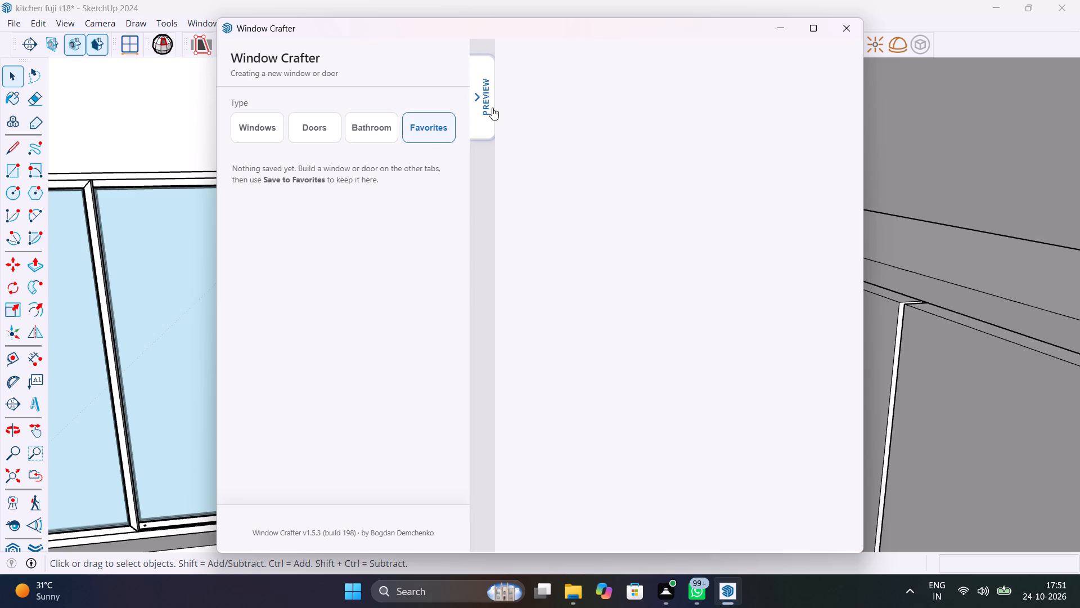
left_click(832, 37)
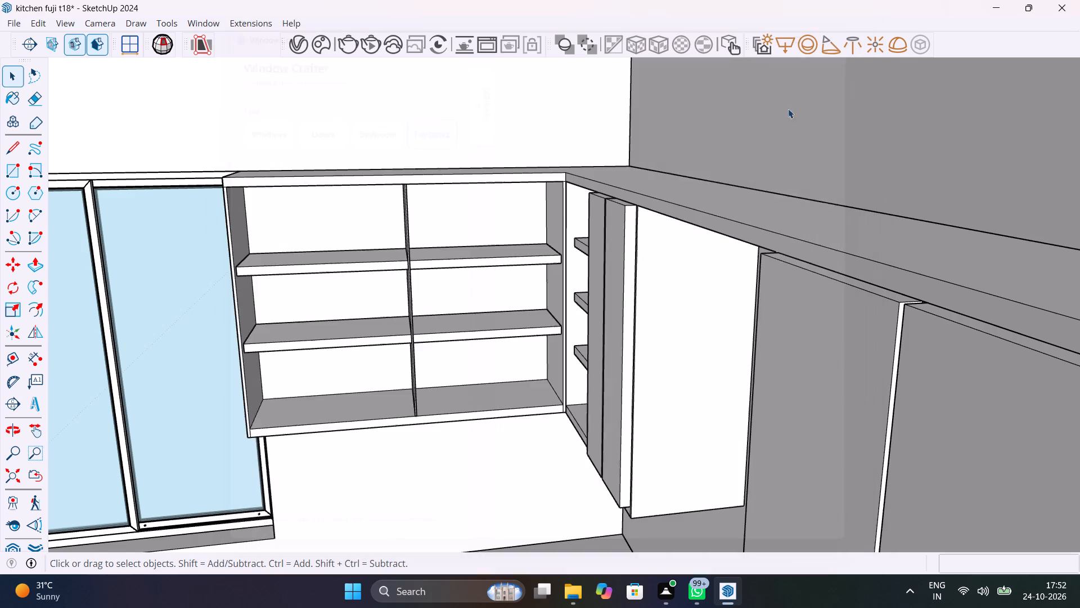
Examine the two-bay wall cabinet and the adjoining open corner shelves from several angles, zoomed out and close up.
scroll(472, 175, "down", 4)
middle_click_drag(460, 190, 613, 230)
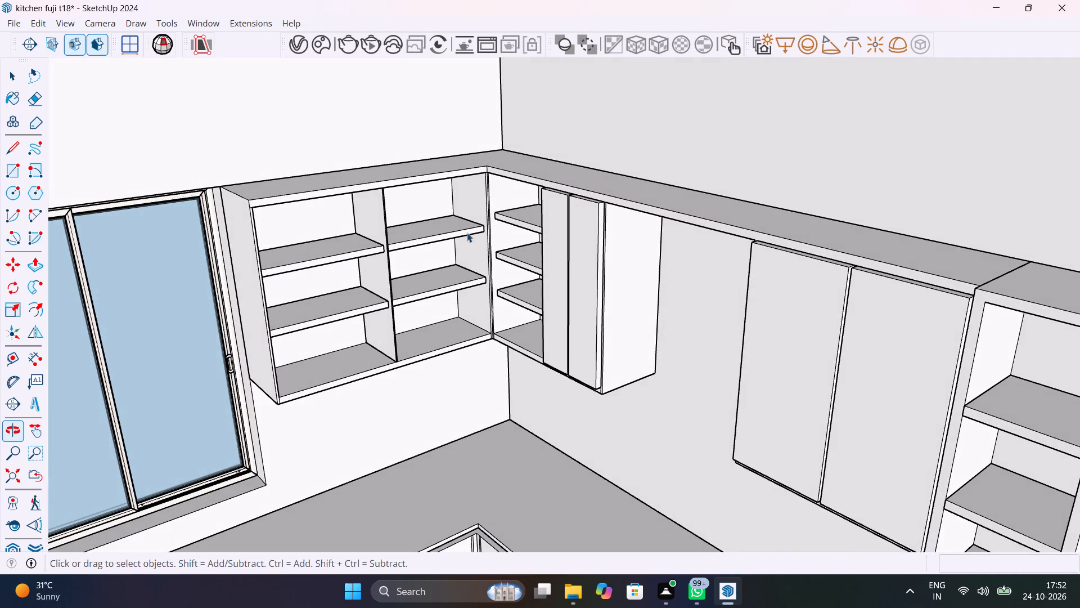
scroll(319, 230, "up", 9)
middle_click_drag(360, 247, 226, 195)
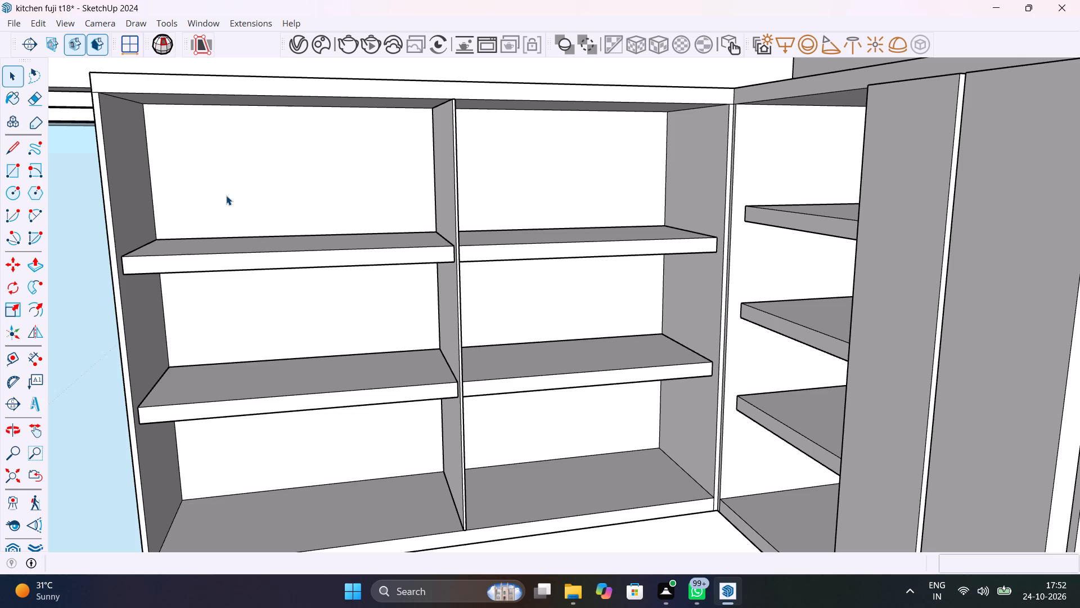
scroll(498, 342, "down", 5)
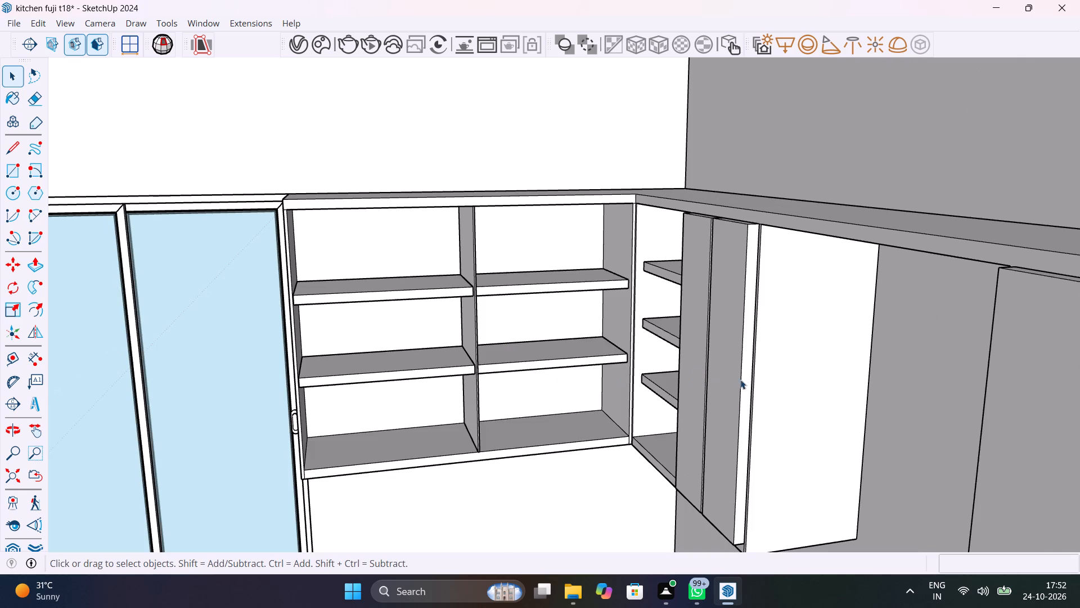
scroll(634, 390, "down", 1)
middle_click_drag(650, 400, 943, 427)
scroll(694, 375, "up", 10)
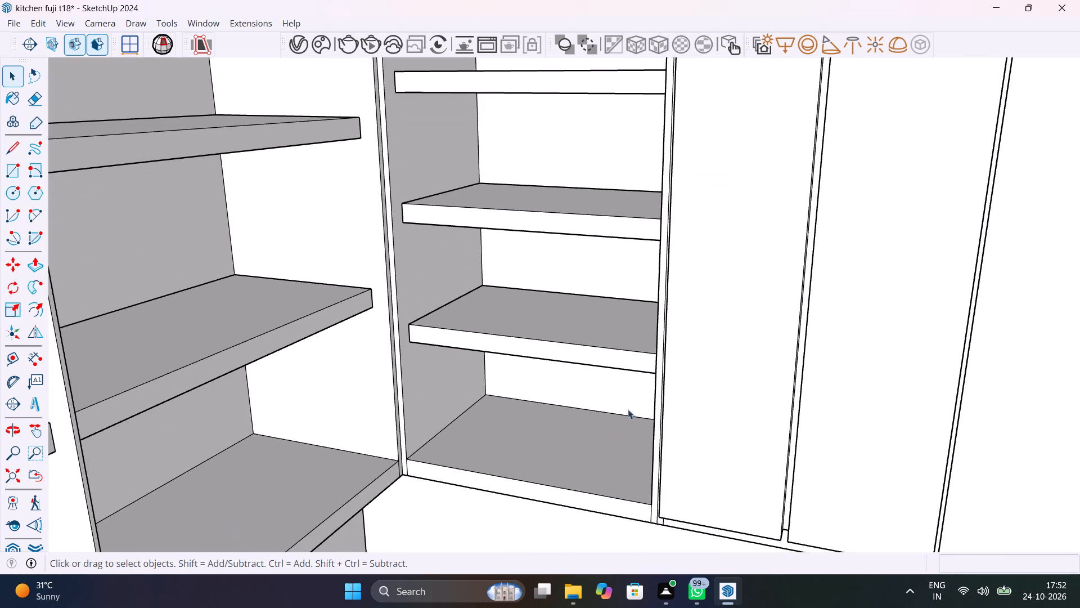
middle_click_drag(625, 424, 680, 435)
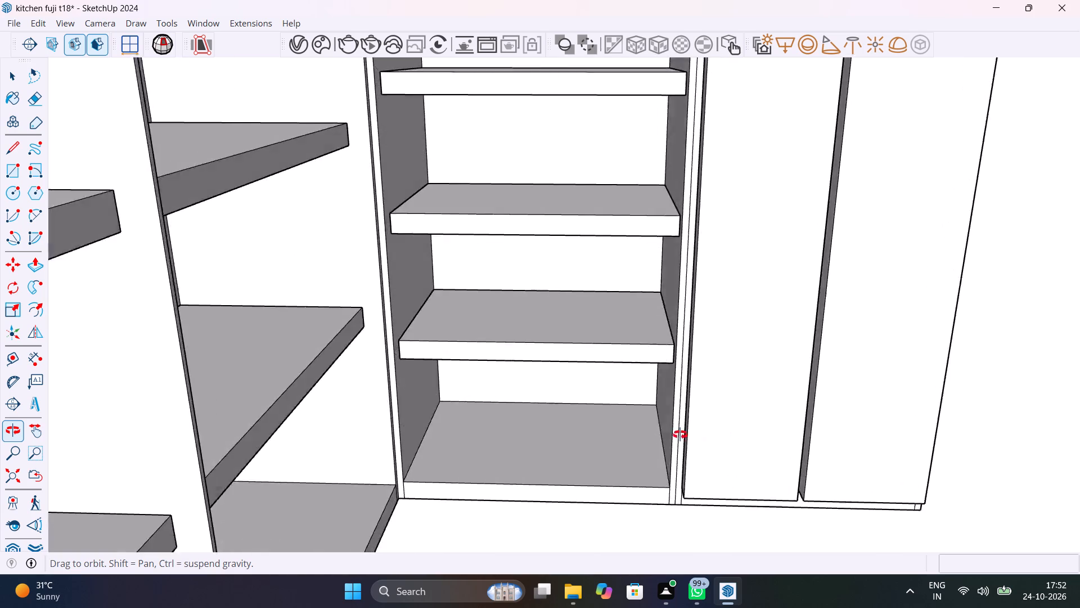
middle_click_drag(680, 435, 551, 524)
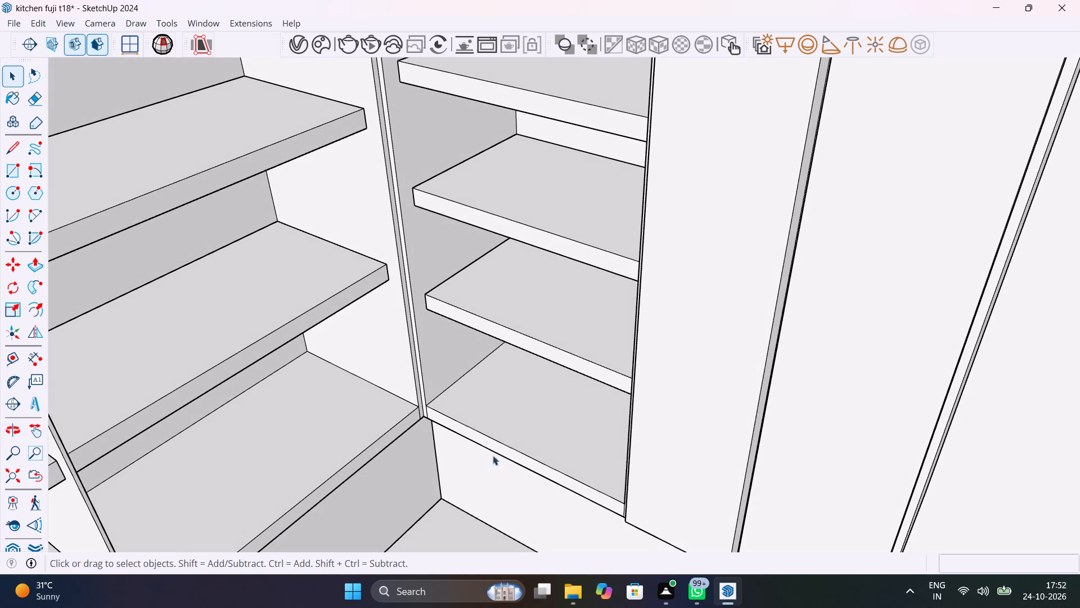
Draw a rectangle about 1' 2" by 2' 3 3/16" across the front opening of the corner shelf bay beside the shutters.
scroll(462, 417, "down", 5)
middle_click_drag(475, 418, 523, 394)
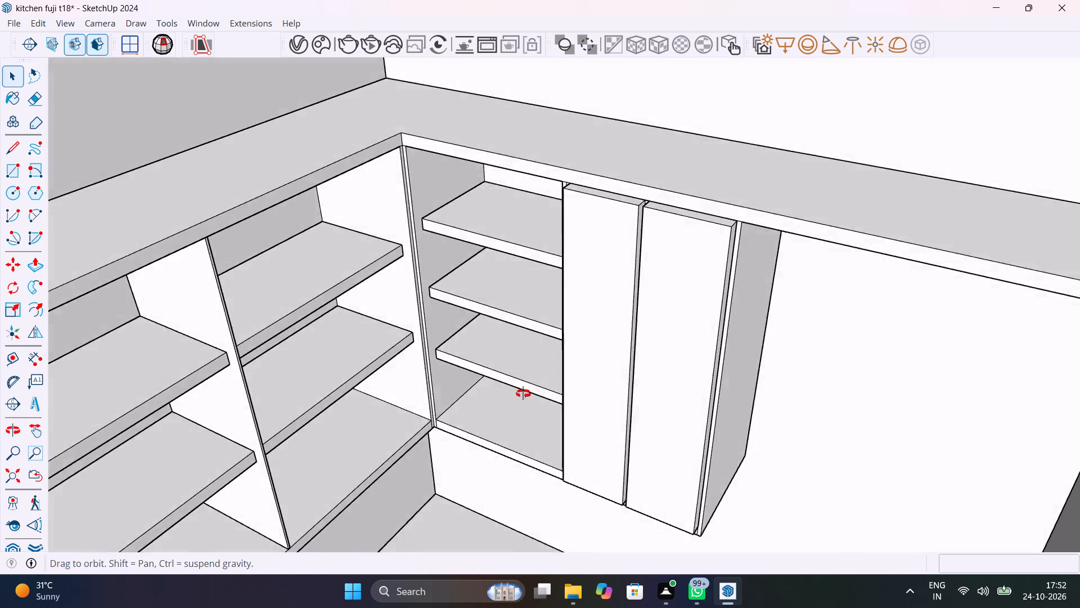
middle_click_drag(523, 394, 669, 366)
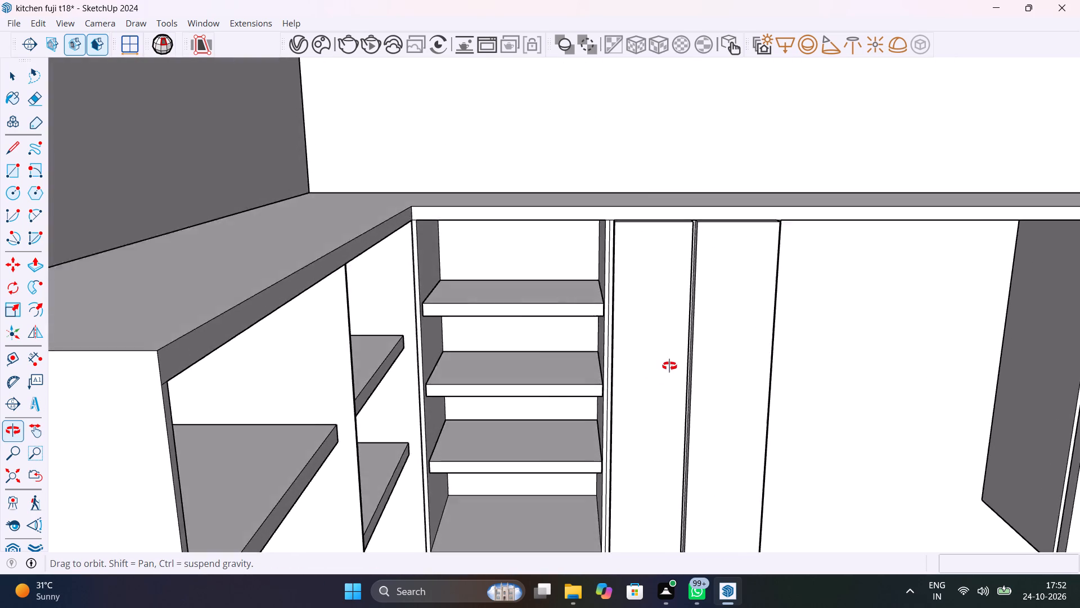
middle_click_drag(669, 366, 663, 330)
key("r")
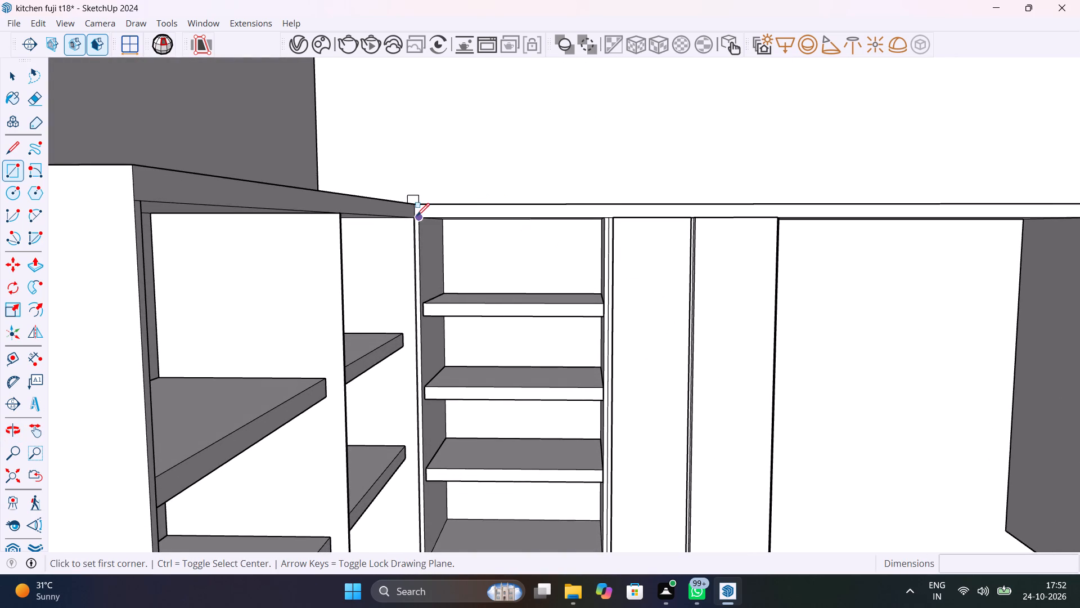
left_click(417, 215)
scroll(467, 315, "down", 6)
scroll(528, 456, "up", 7)
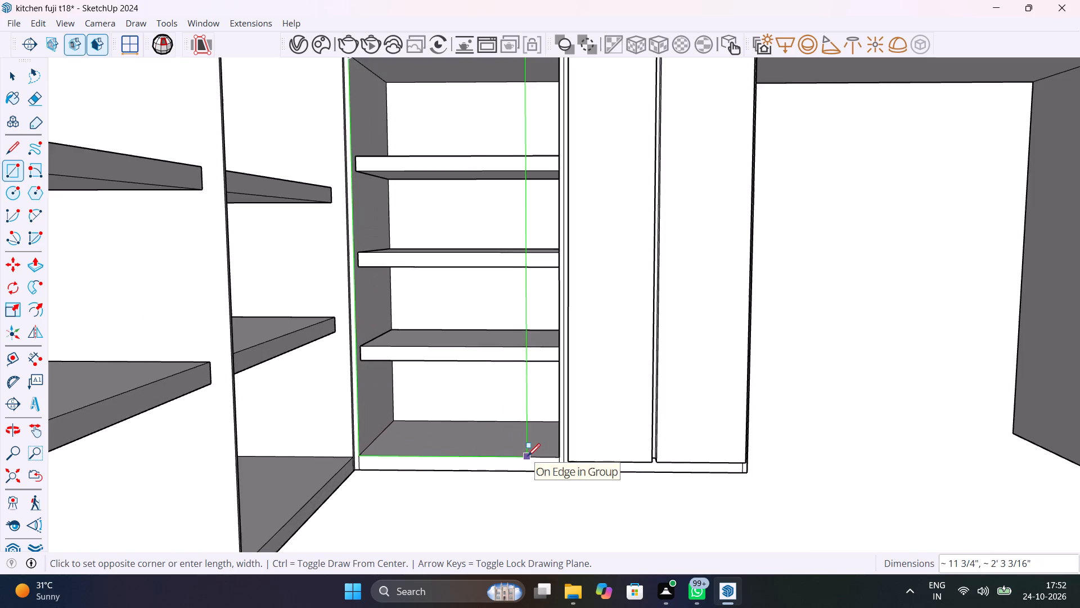
scroll(528, 457, "up", 4)
left_click(575, 454)
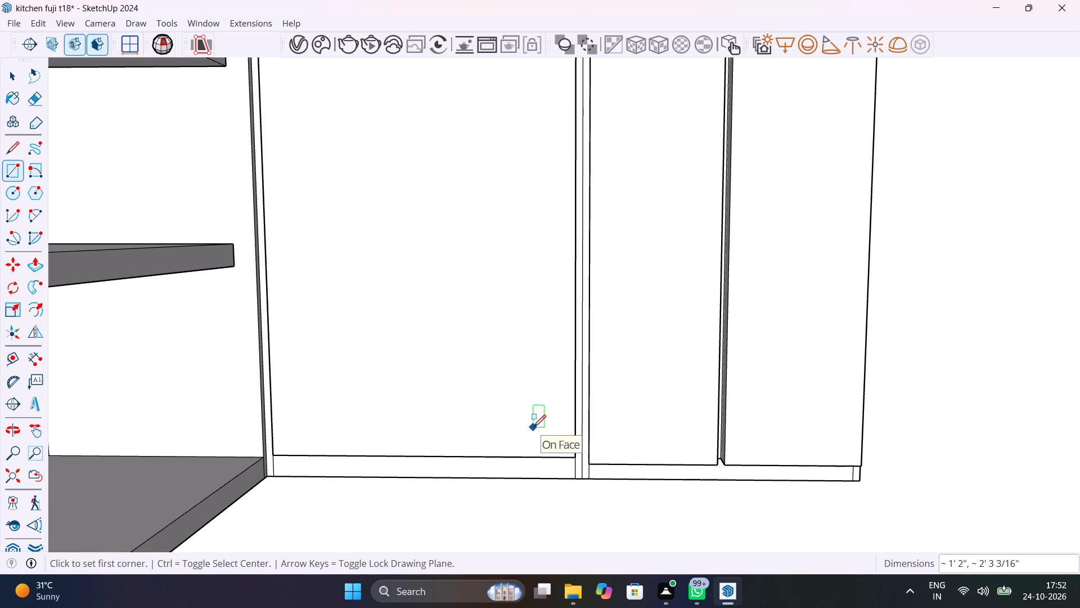
Push/Pull the new rectangular face over the corner shelf bay by 0.1".
key("space")
middle_click_drag(532, 418, 564, 498)
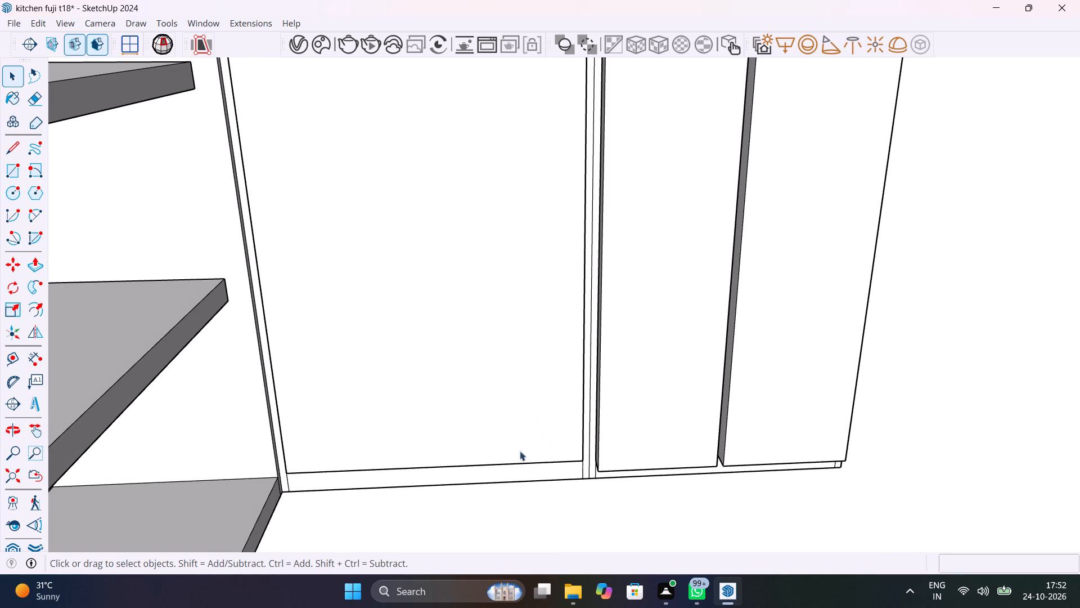
left_click(511, 436)
key("p")
left_click(511, 436)
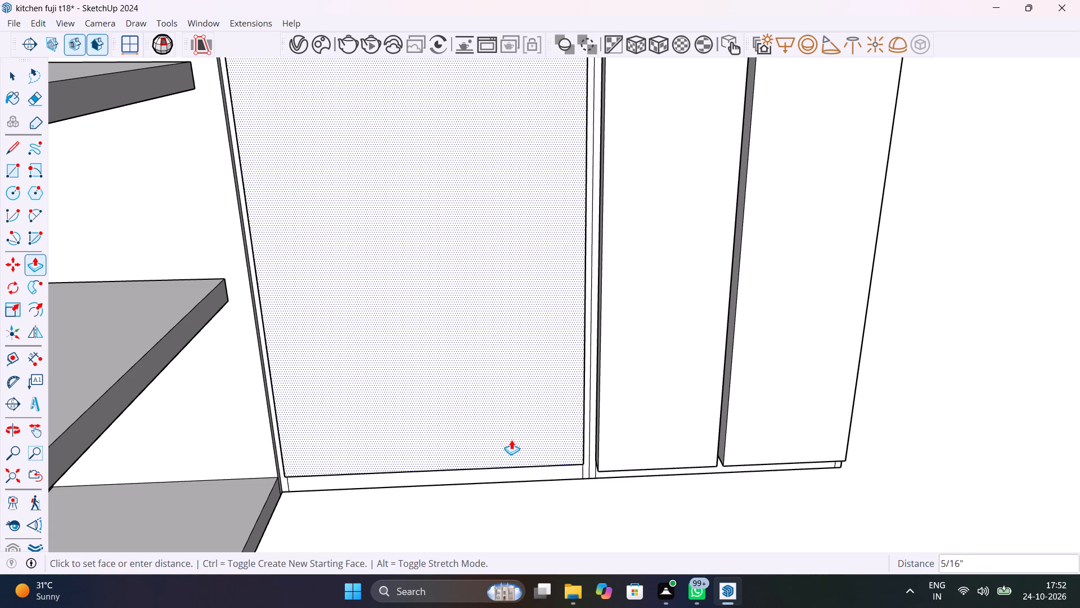
type("0.1\"")
key("Return")
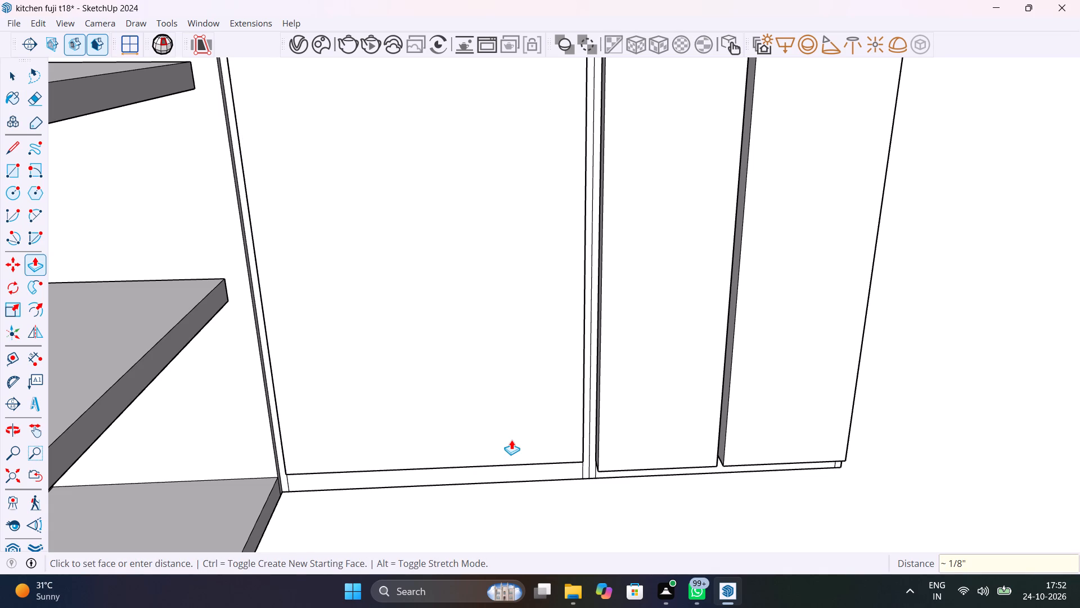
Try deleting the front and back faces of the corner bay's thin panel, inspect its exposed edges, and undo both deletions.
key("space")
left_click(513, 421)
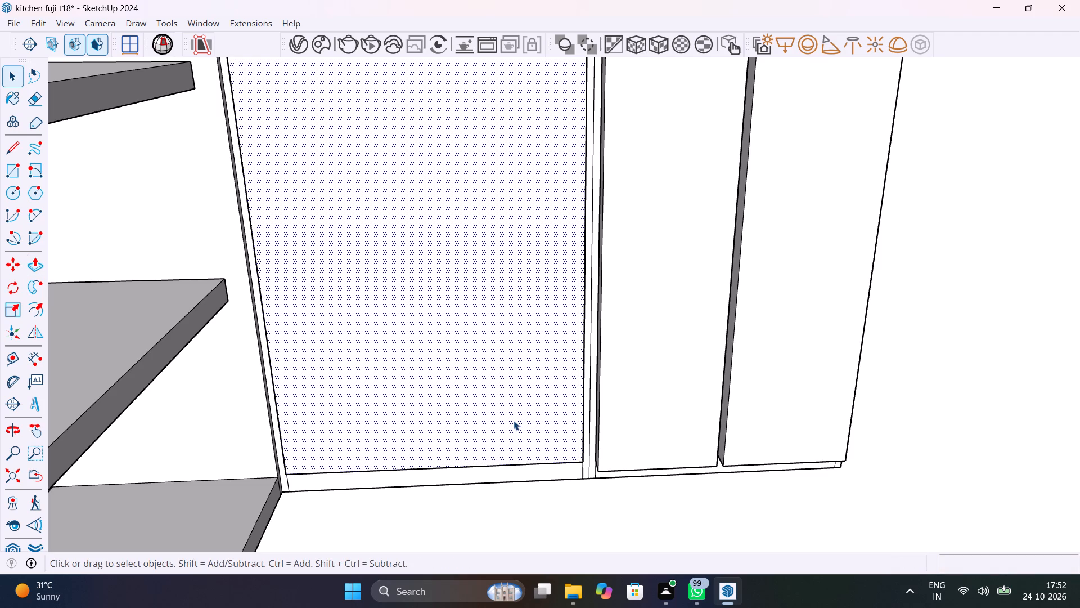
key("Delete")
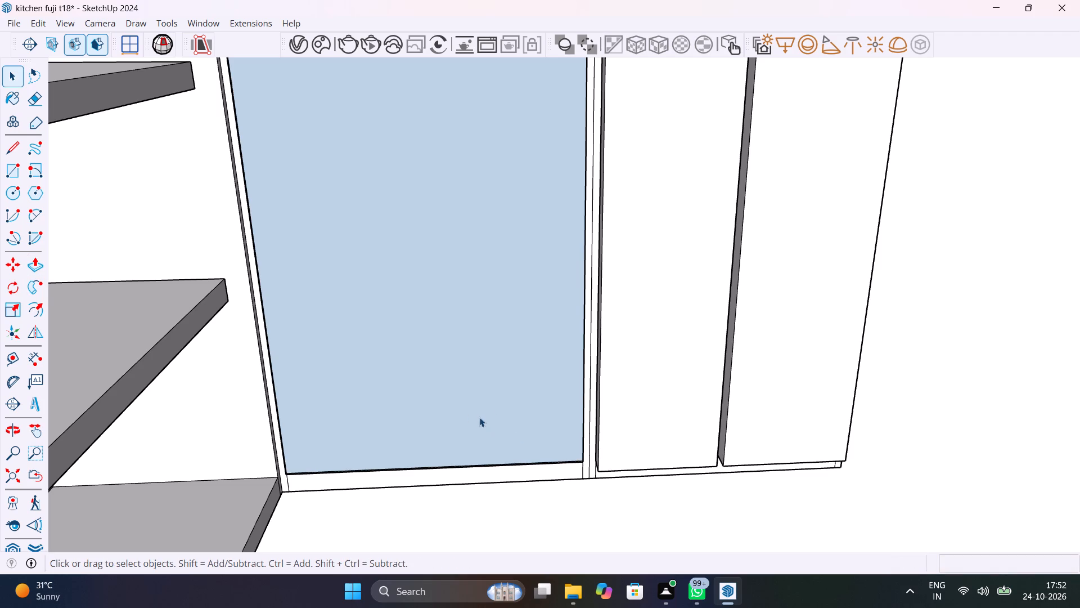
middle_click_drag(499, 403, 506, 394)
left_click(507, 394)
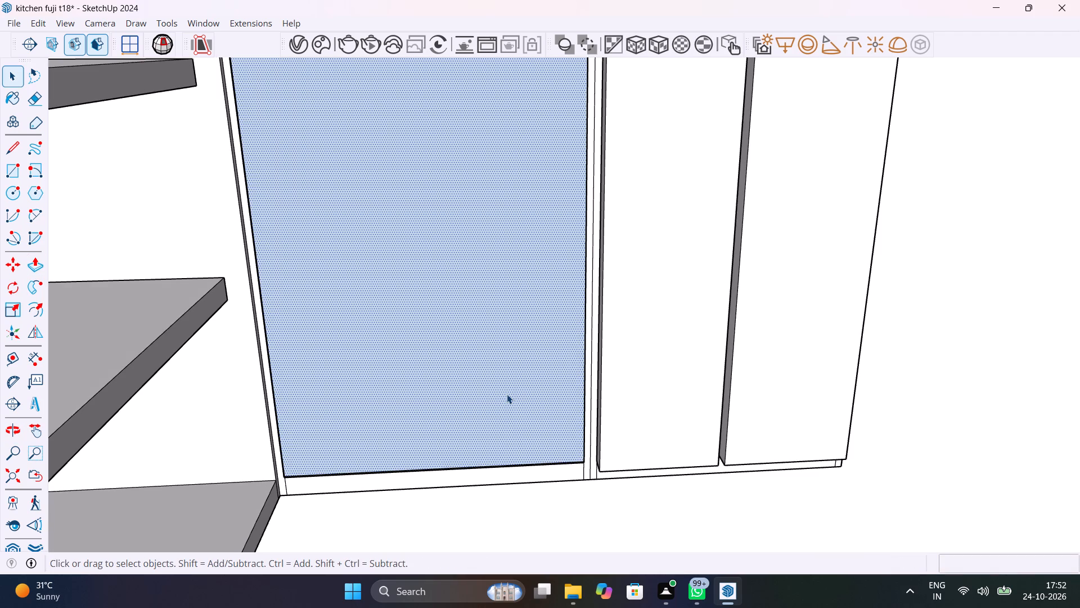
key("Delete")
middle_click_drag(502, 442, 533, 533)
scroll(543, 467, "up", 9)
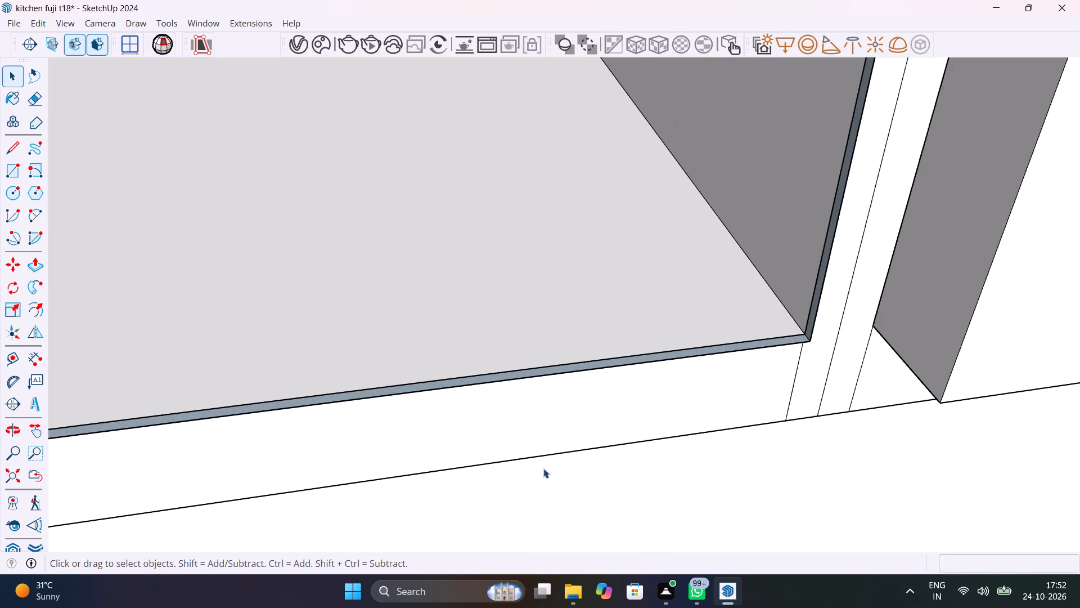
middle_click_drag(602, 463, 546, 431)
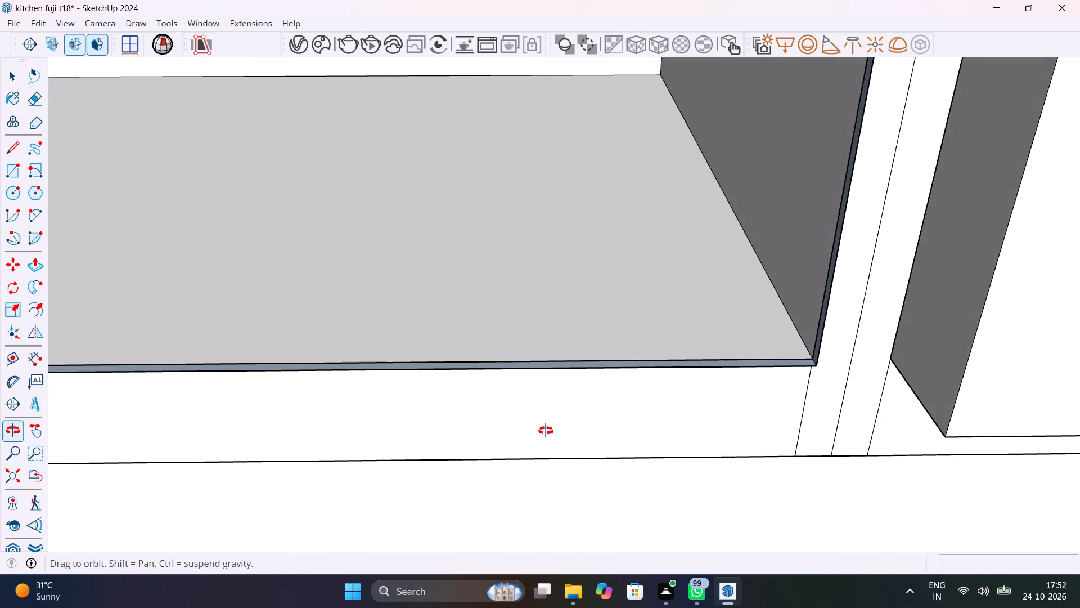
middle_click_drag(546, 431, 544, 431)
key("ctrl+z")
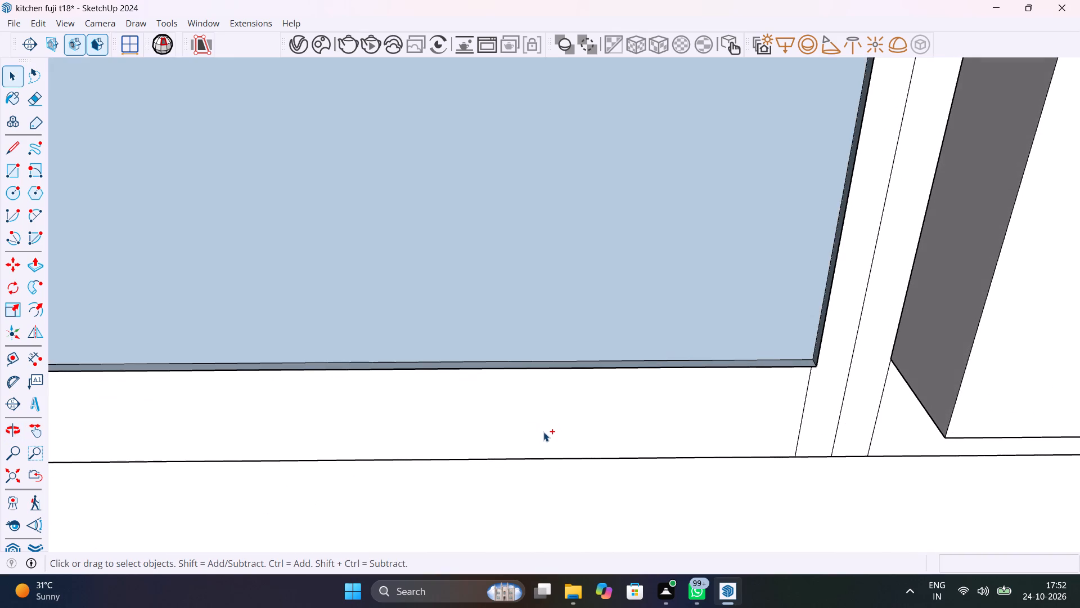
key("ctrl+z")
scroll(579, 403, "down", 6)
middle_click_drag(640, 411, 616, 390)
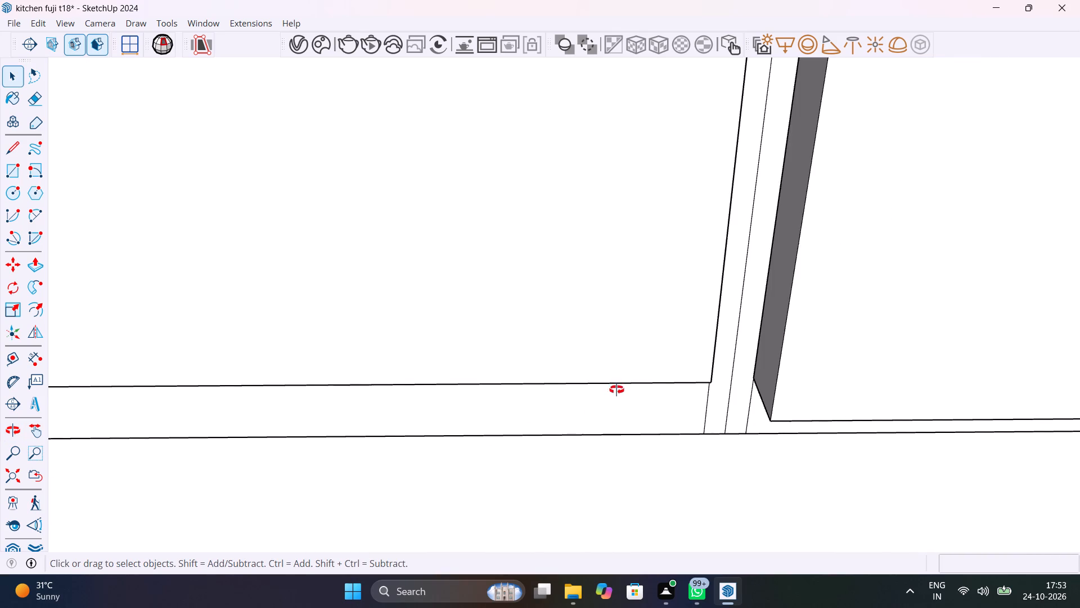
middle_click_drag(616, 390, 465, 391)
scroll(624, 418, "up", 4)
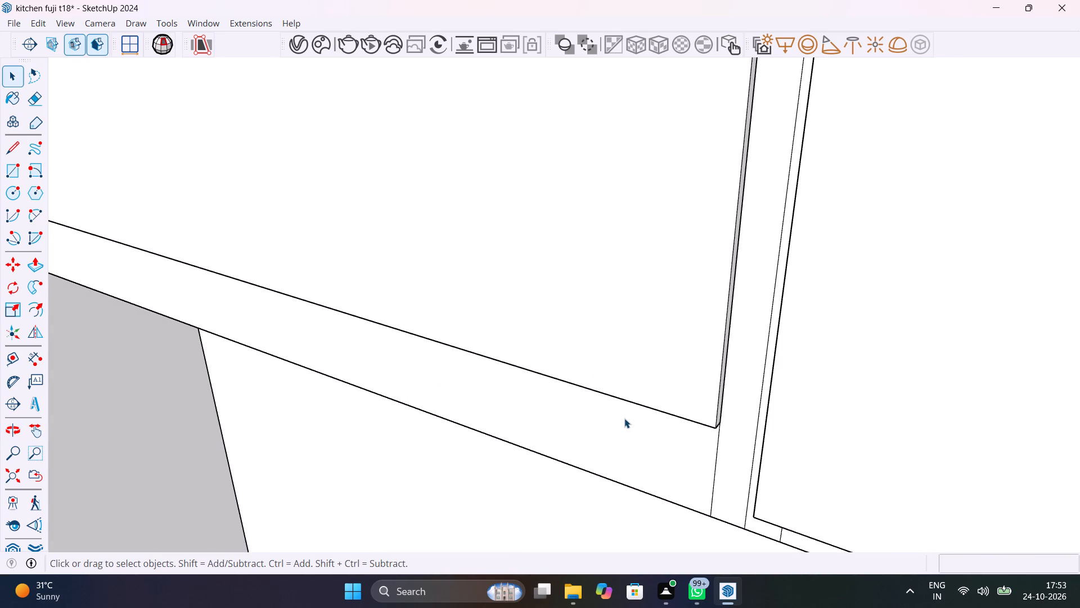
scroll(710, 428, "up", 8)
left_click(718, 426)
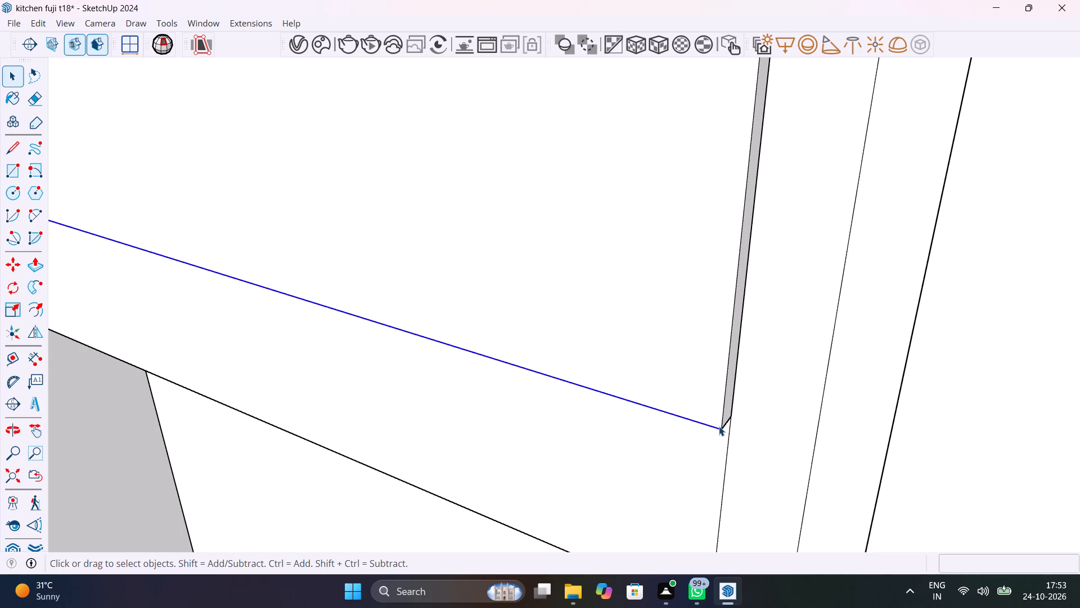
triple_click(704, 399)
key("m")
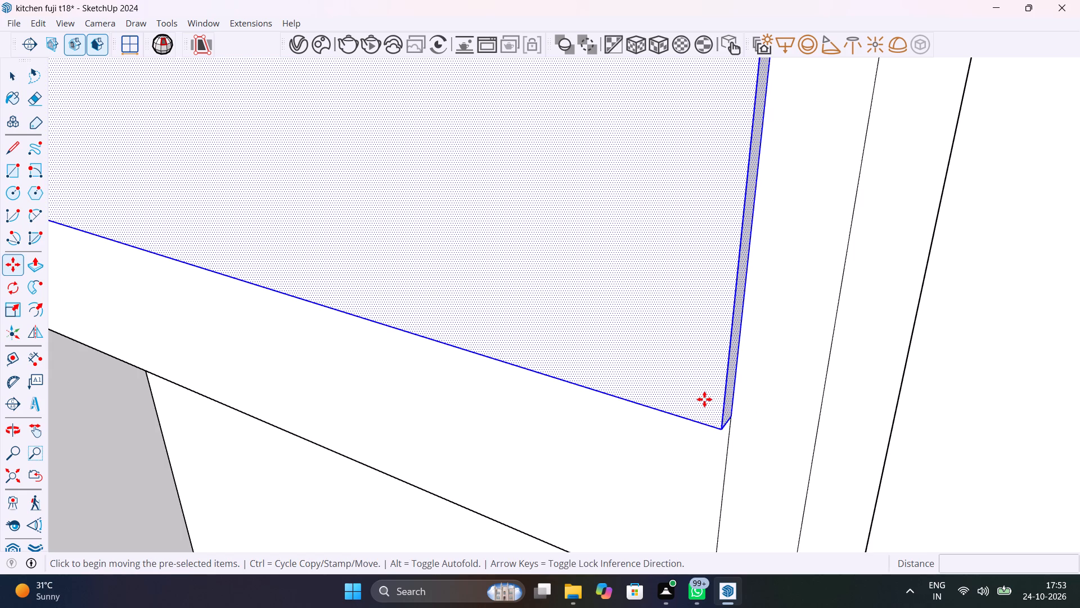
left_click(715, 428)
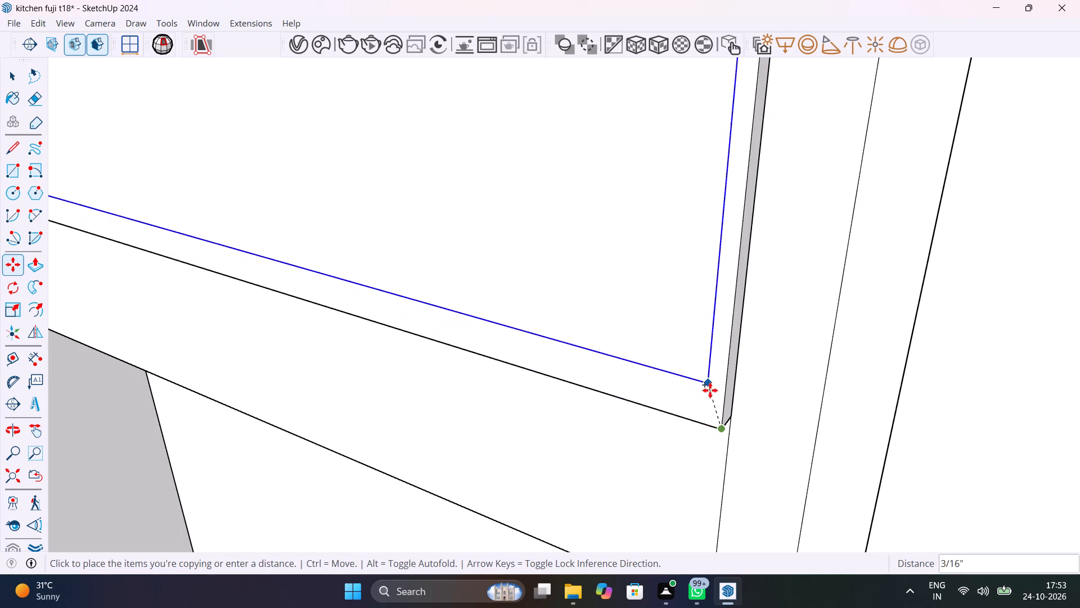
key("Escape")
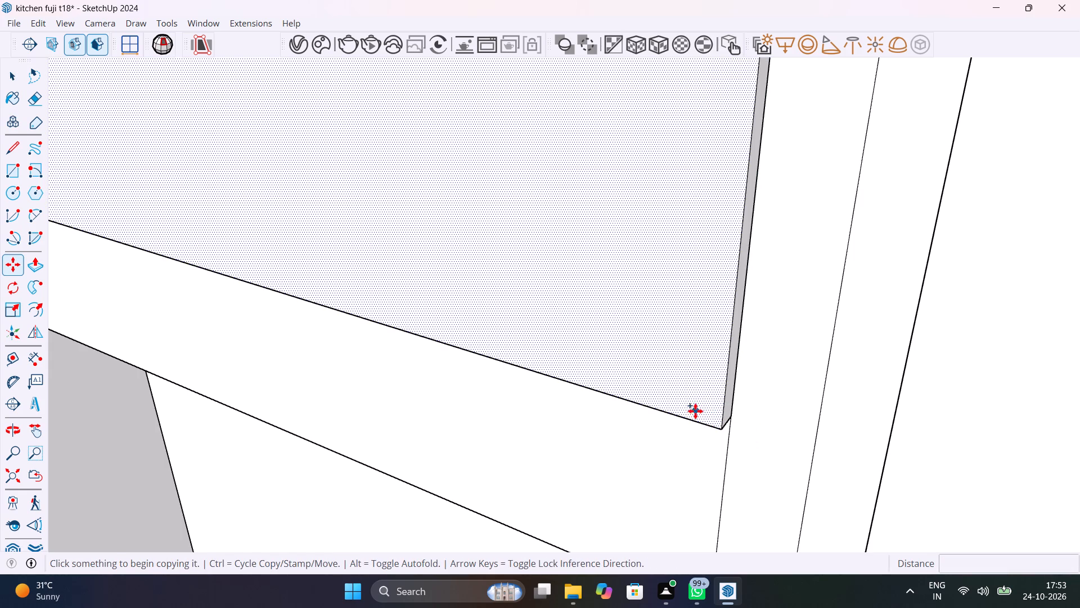
Move the corner shelf bay's whole thin panel back about 1/8" into its opening, starting from its lower front corner.
key("space")
double_click(695, 410)
double_click(695, 410)
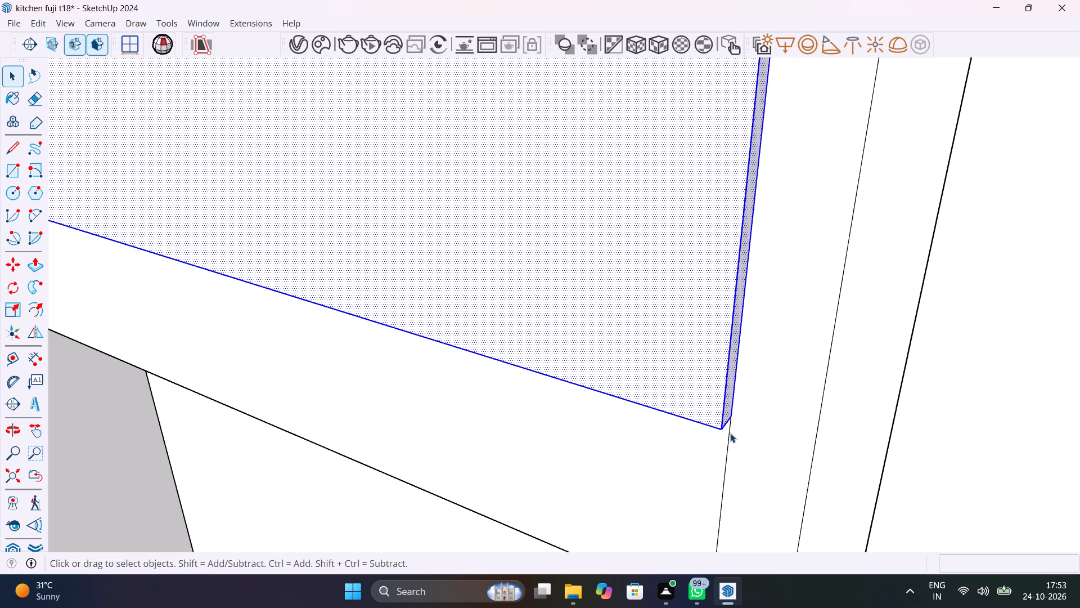
key("m")
left_click(721, 431)
middle_click_drag(724, 395, 805, 414)
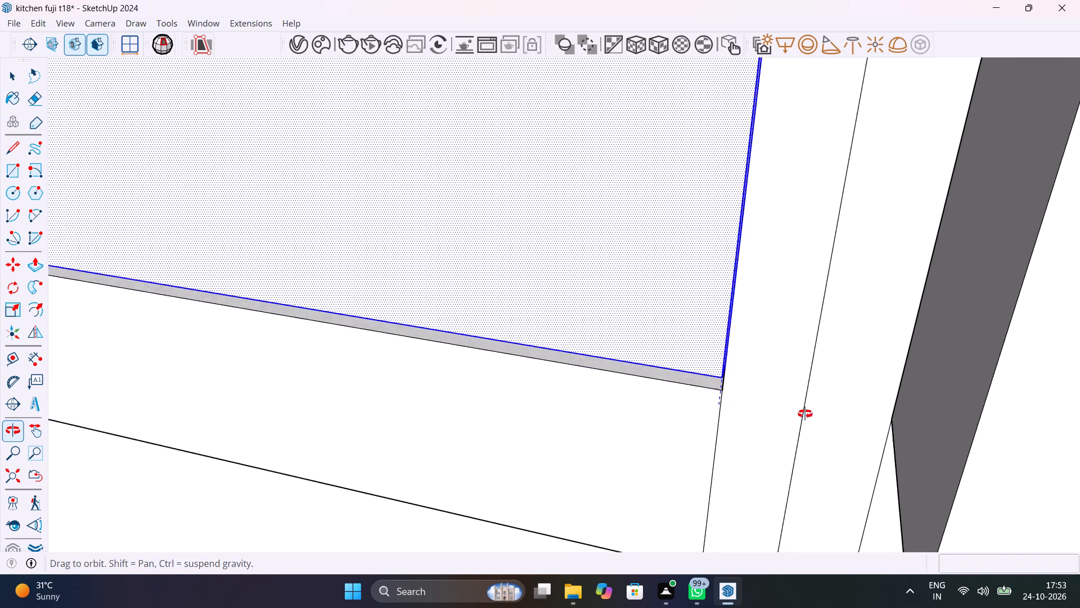
middle_click_drag(805, 414, 852, 412)
scroll(691, 364, "up", 12)
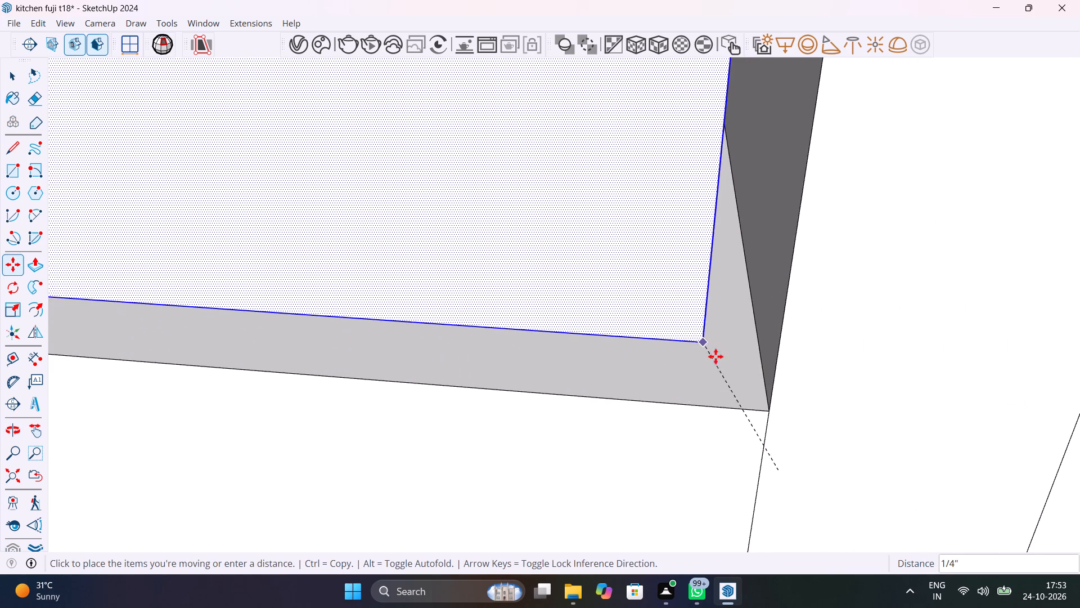
scroll(764, 399, "up", 3)
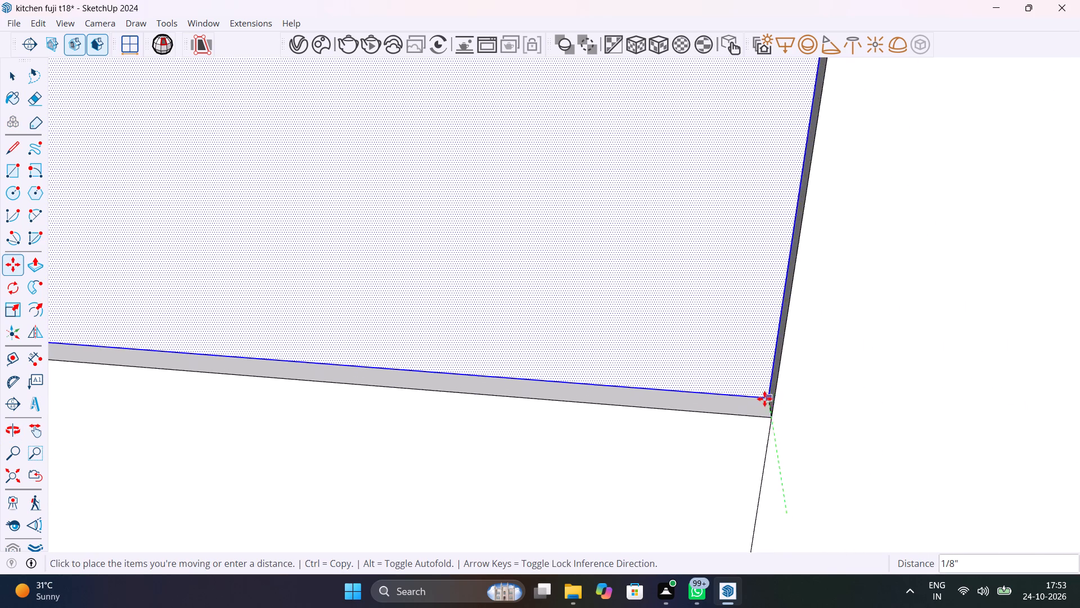
scroll(764, 399, "up", 6)
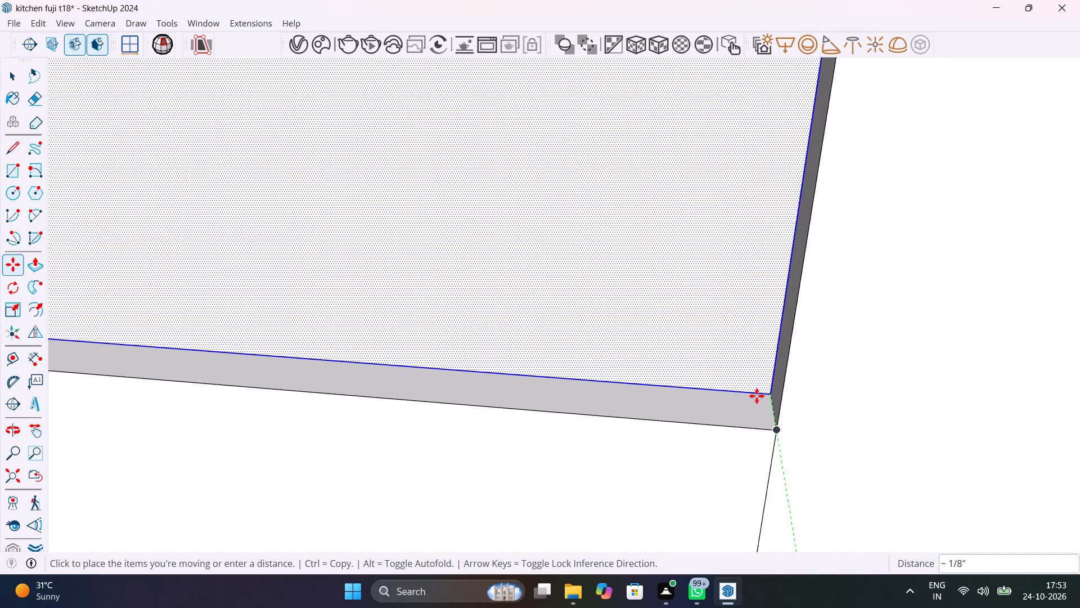
left_click(757, 395)
scroll(756, 433, "down", 20)
scroll(756, 433, "down", 15)
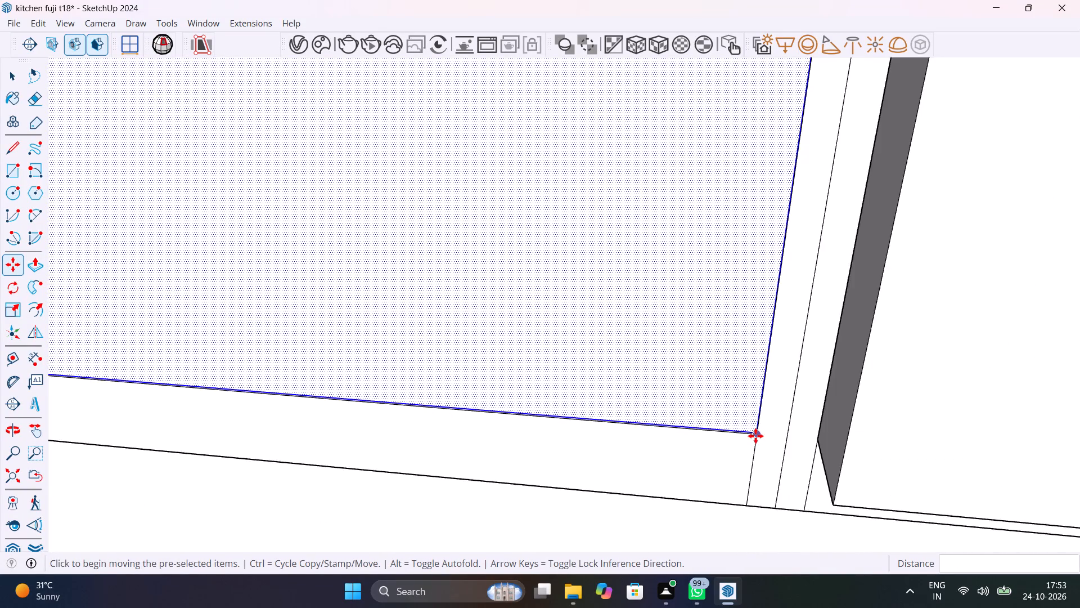
scroll(755, 436, "down", 12)
key("space")
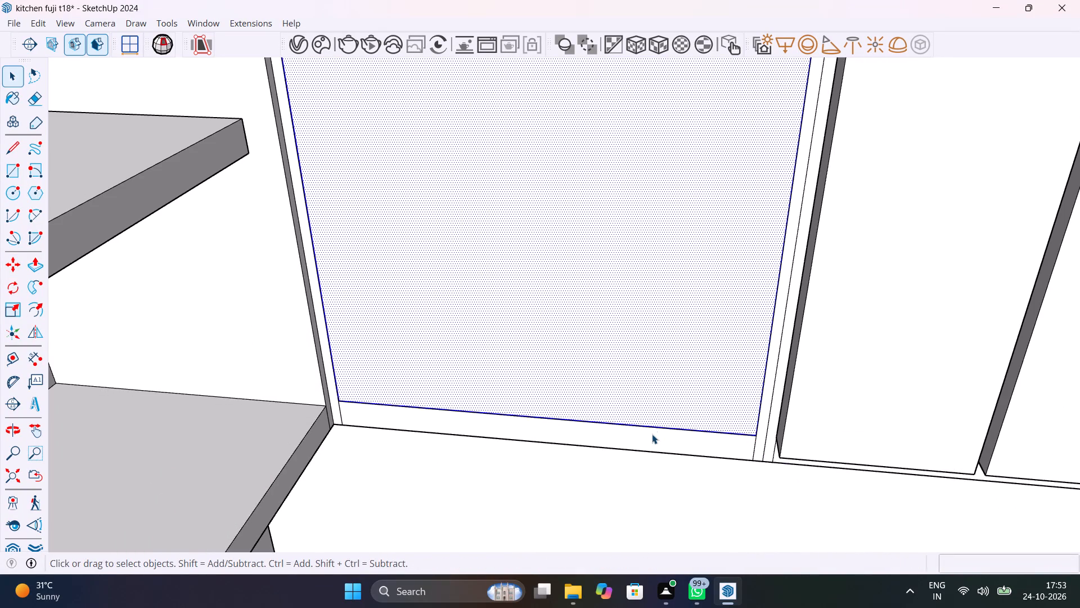
Paint the corner shelf bay's thin panel with Translucent Glass Gray from the Glass and Mirrors materials and deselect it.
key("b")
left_click(209, 443)
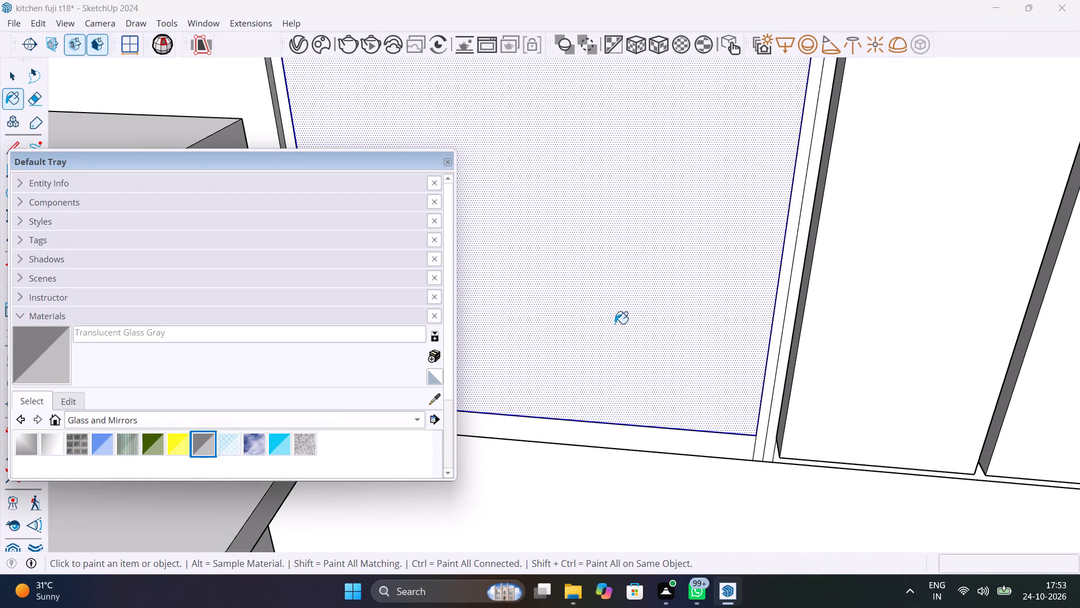
left_click(615, 323)
scroll(629, 328, "down", 14)
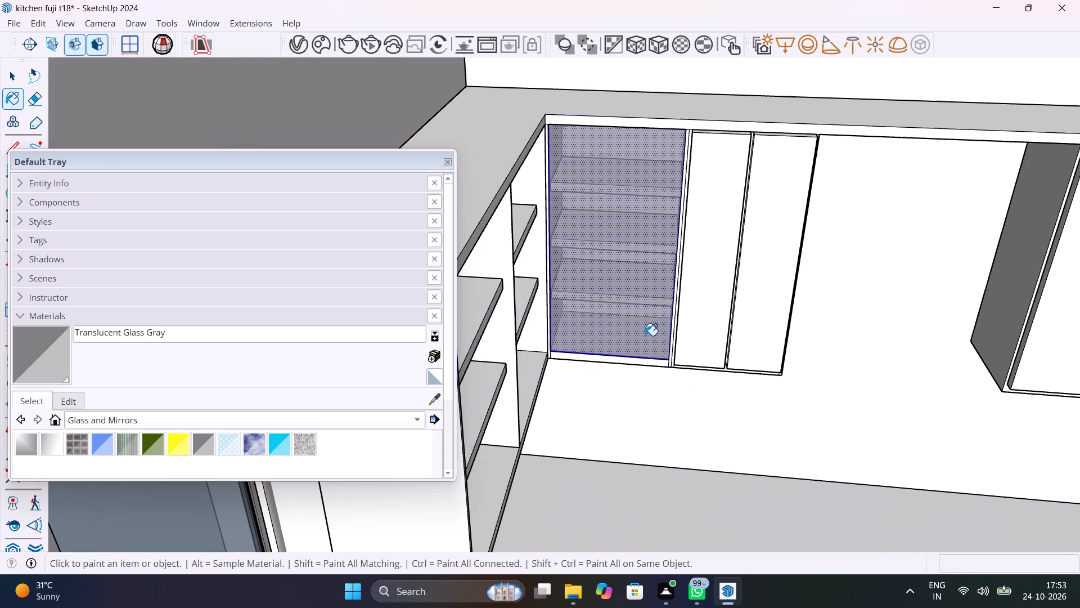
middle_click_drag(652, 345, 586, 269)
key("space")
scroll(594, 276, "down", 9)
left_click(1045, 266)
Examine the glass panel on the corner shelf bay close up and the surrounding kitchen cabinets from several angles.
scroll(605, 229, "up", 16)
scroll(650, 286, "up", 1)
middle_click_drag(650, 284, 796, 219)
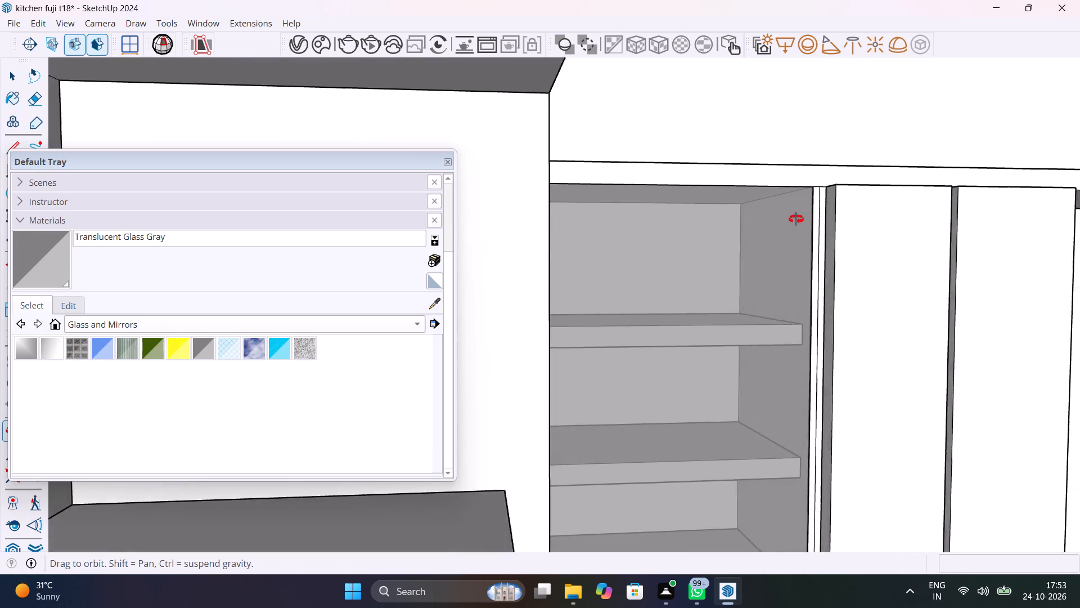
middle_click_drag(796, 219, 546, 230)
scroll(497, 219, "up", 10)
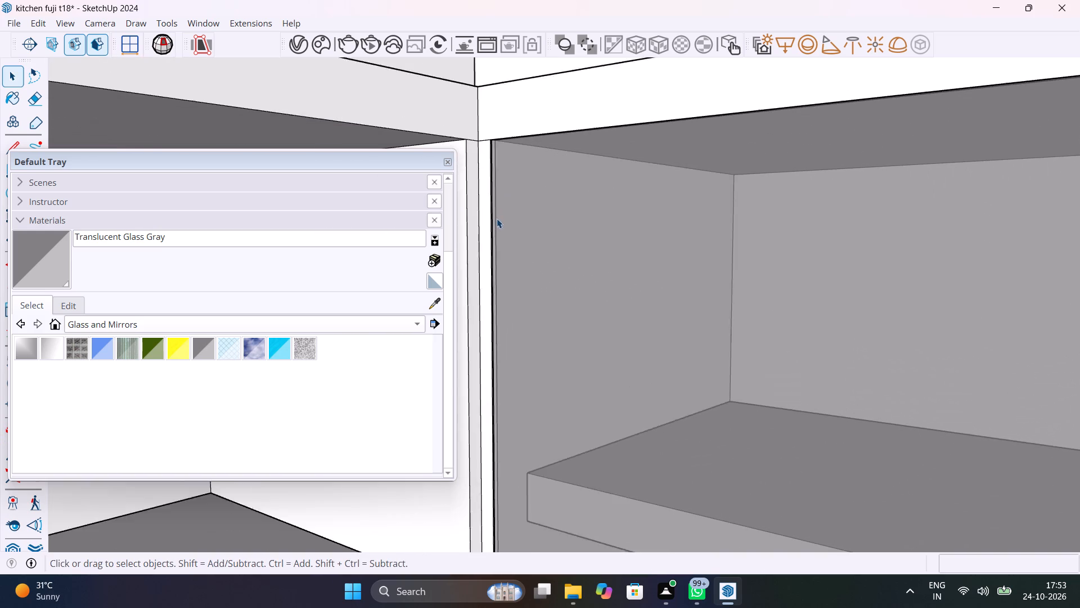
middle_click_drag(485, 196, 427, 194)
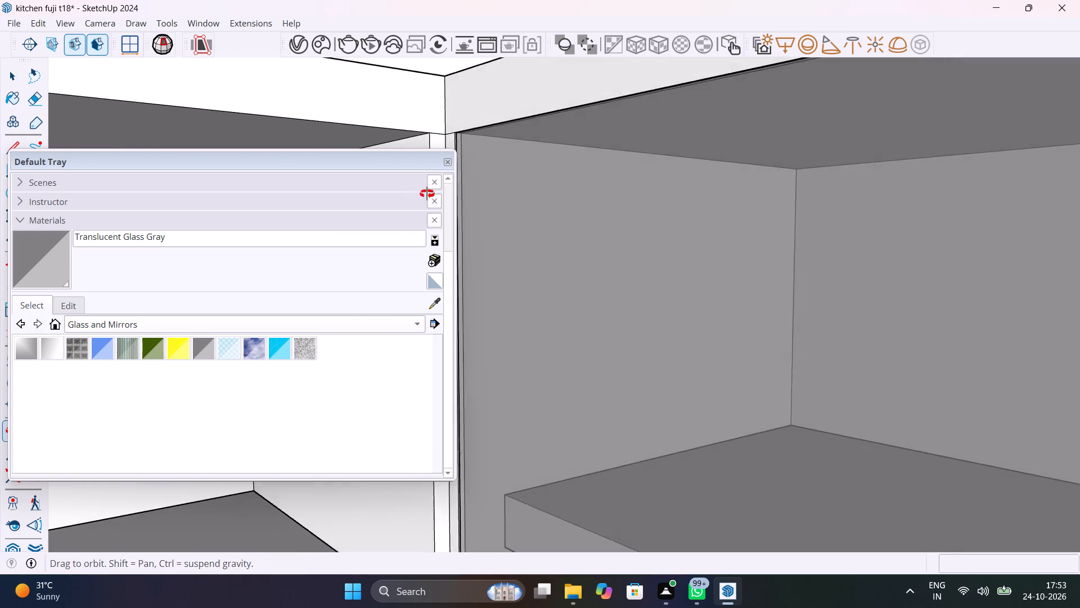
middle_click_drag(427, 194, 555, 214)
scroll(571, 218, "down", 12)
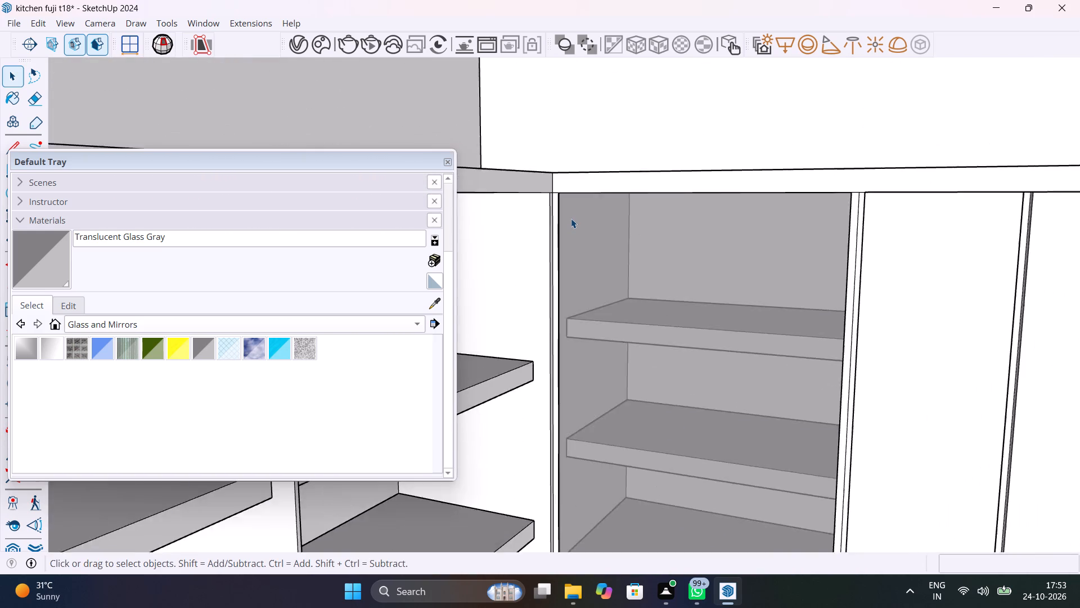
scroll(571, 218, "down", 11)
scroll(598, 262, "down", 6)
middle_click_drag(628, 302, 664, 288)
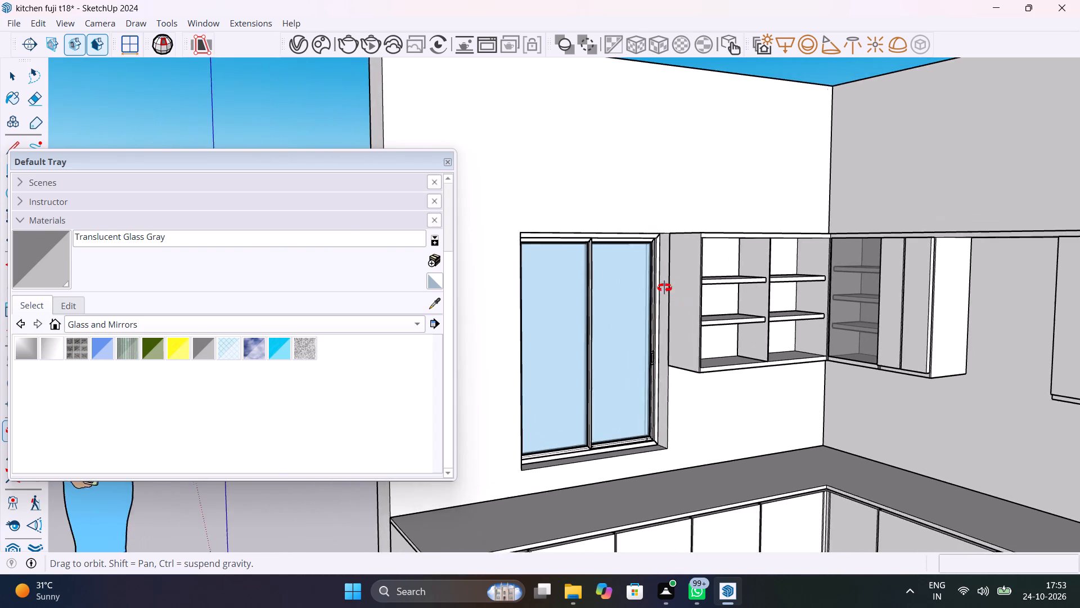
middle_click_drag(664, 288, 497, 281)
scroll(740, 312, "down", 4)
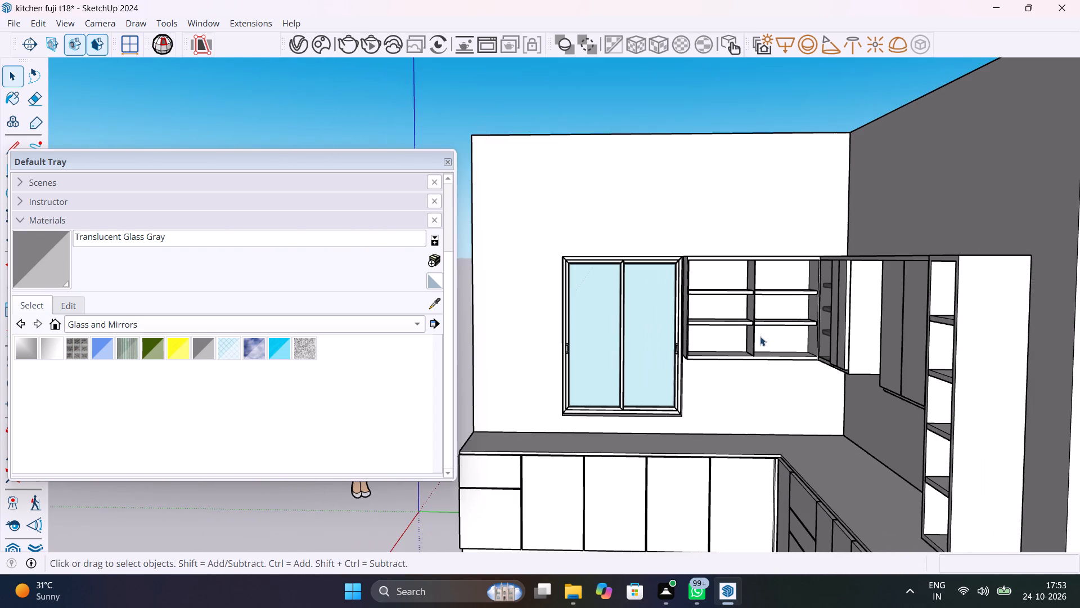
middle_click_drag(751, 362, 995, 349)
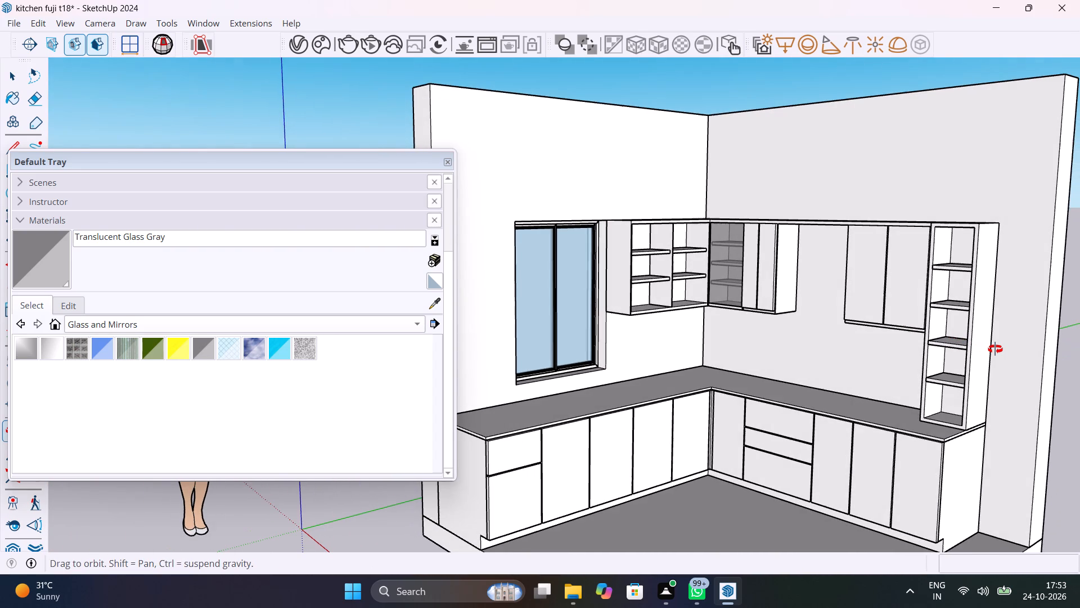
middle_click_drag(995, 349, 935, 360)
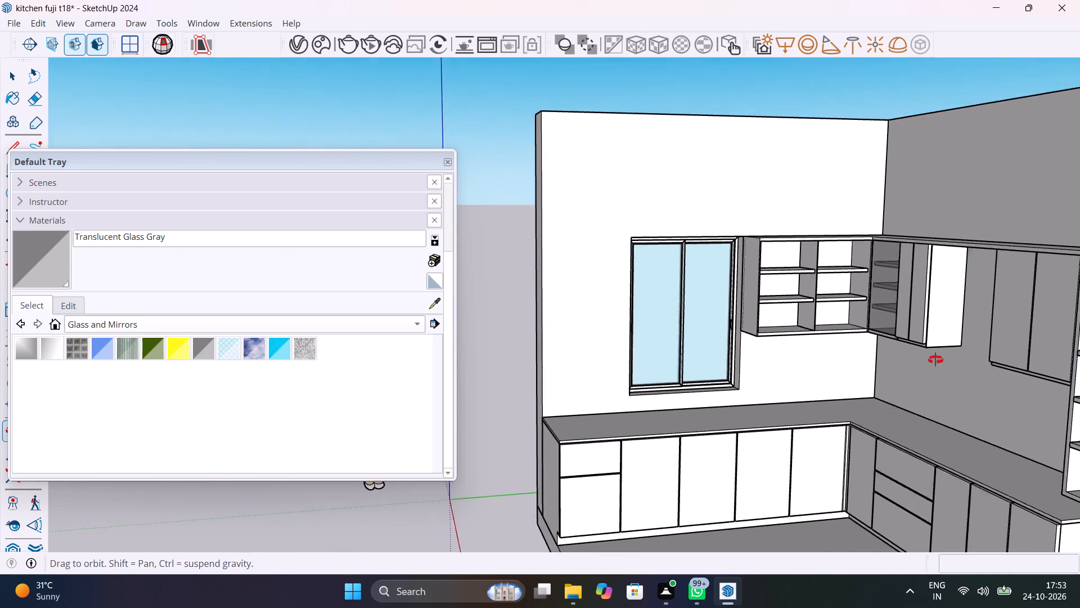
middle_click_drag(935, 360, 833, 351)
Draw a rectangle about 1' 6 7/16" by 2' 3 3/16" across the window-side bay opening of the two-bay wall cabinet.
scroll(800, 263, "up", 11)
middle_click_drag(736, 231, 674, 207)
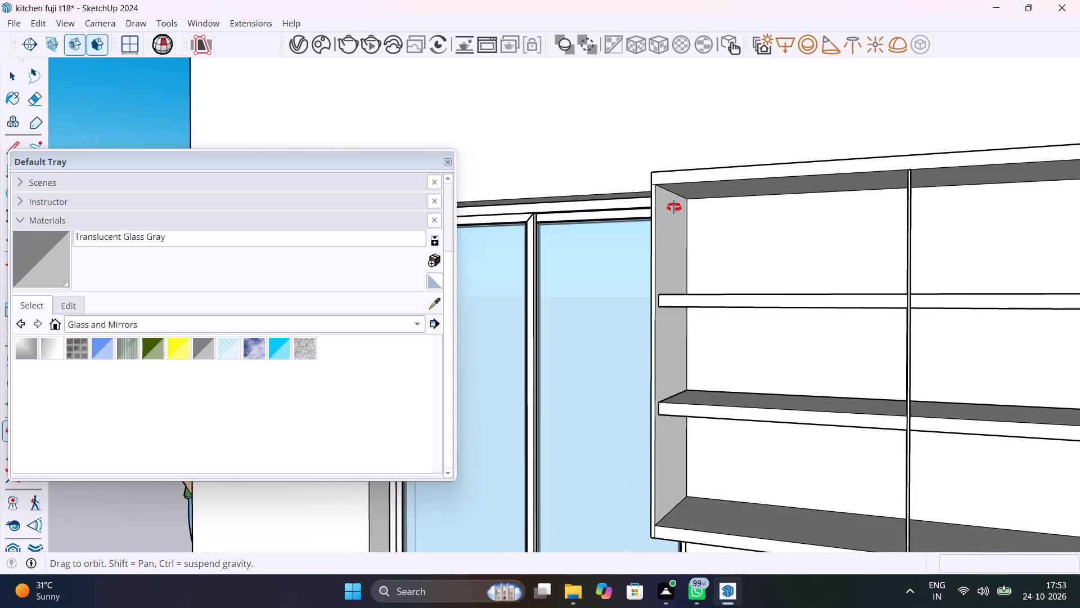
middle_click_drag(674, 207, 836, 313)
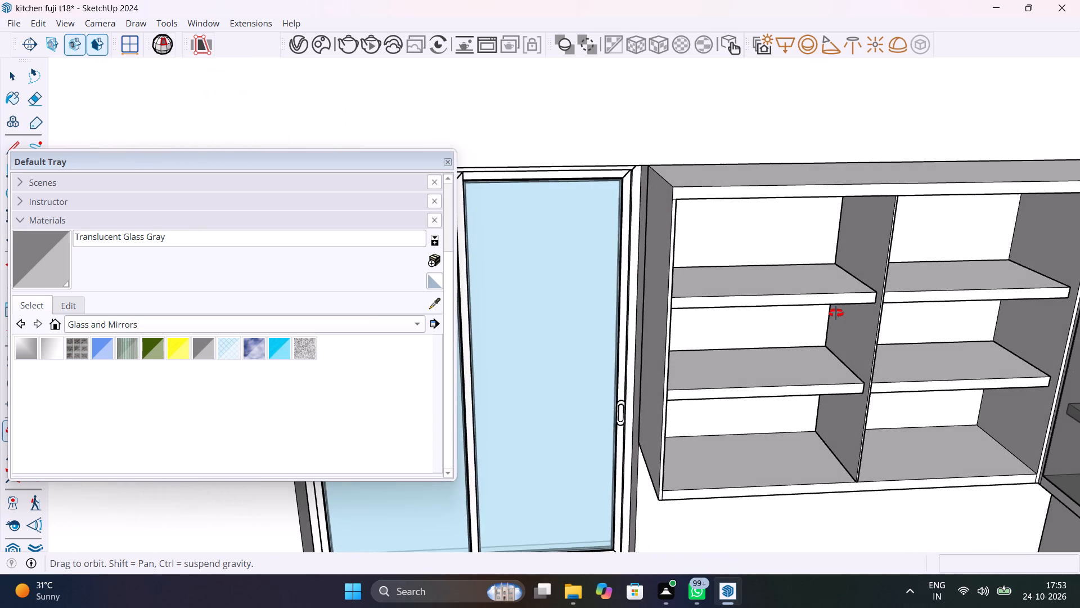
middle_click_drag(836, 313, 641, 257)
key("r")
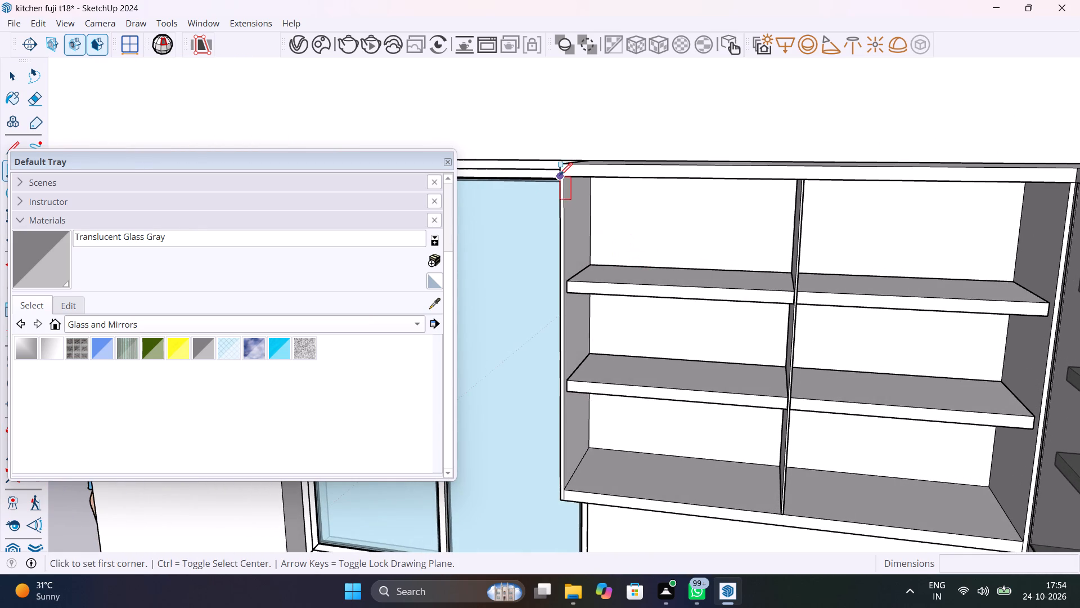
left_click(565, 173)
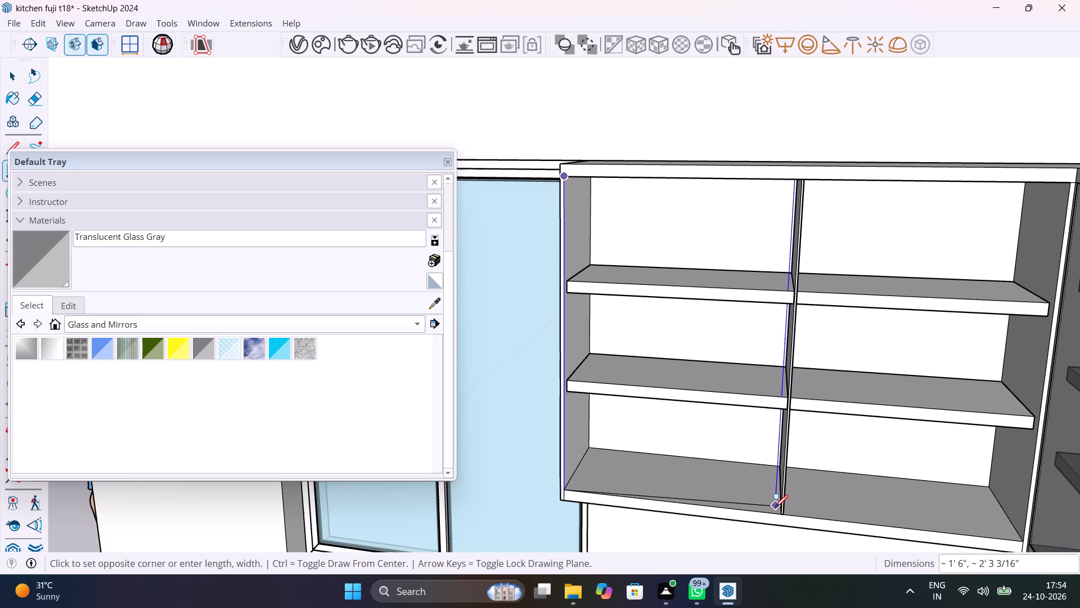
scroll(778, 511, "up", 11)
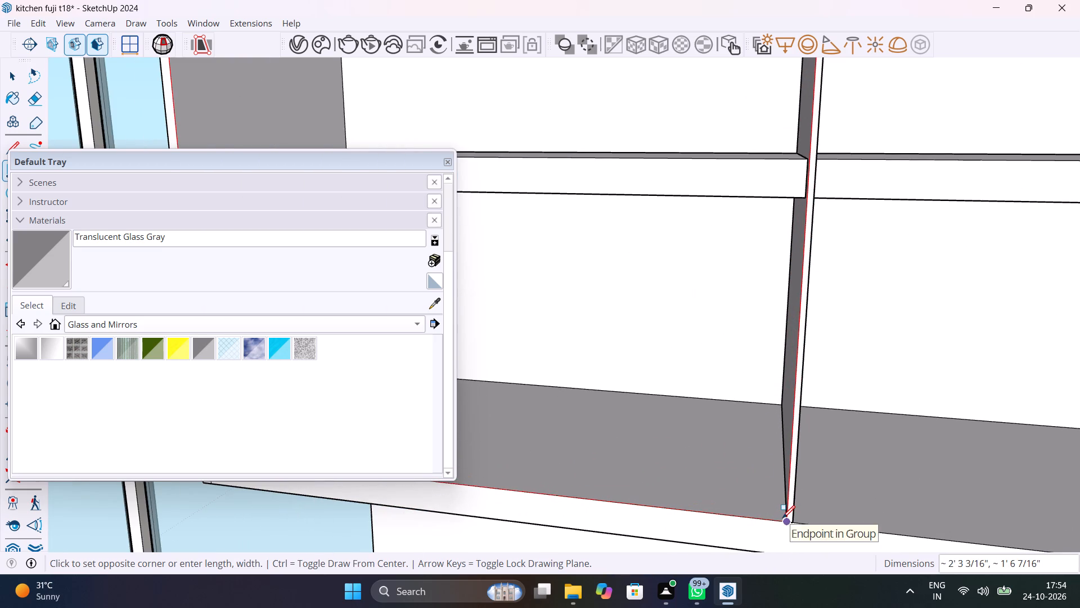
left_click(782, 517)
Push/Pull the new rectangular face over the window-side bay by 0.1".
scroll(756, 482, "down", 18)
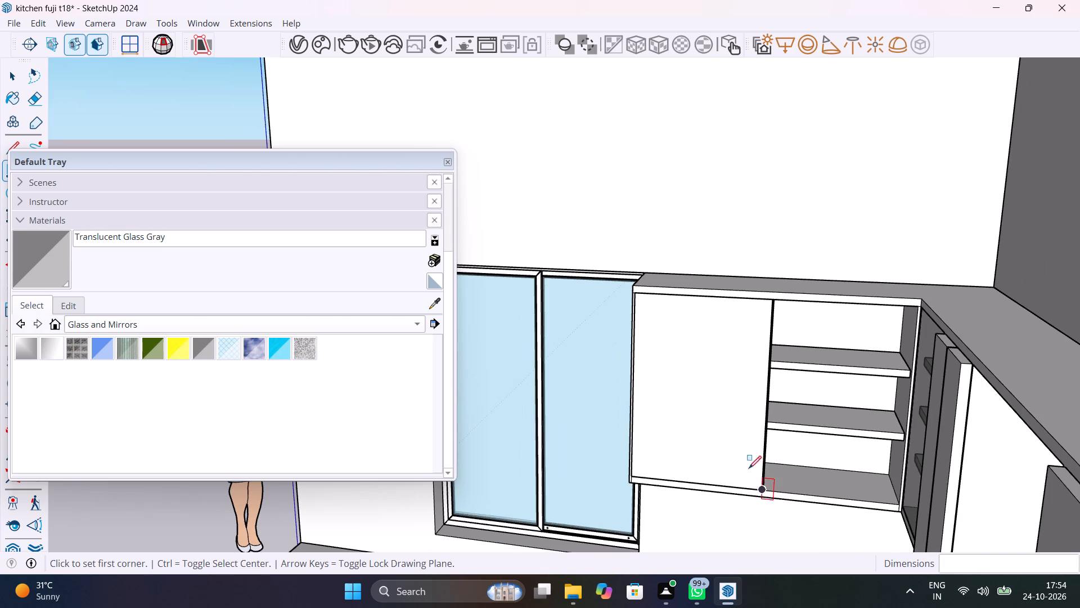
key("p")
left_click(740, 441)
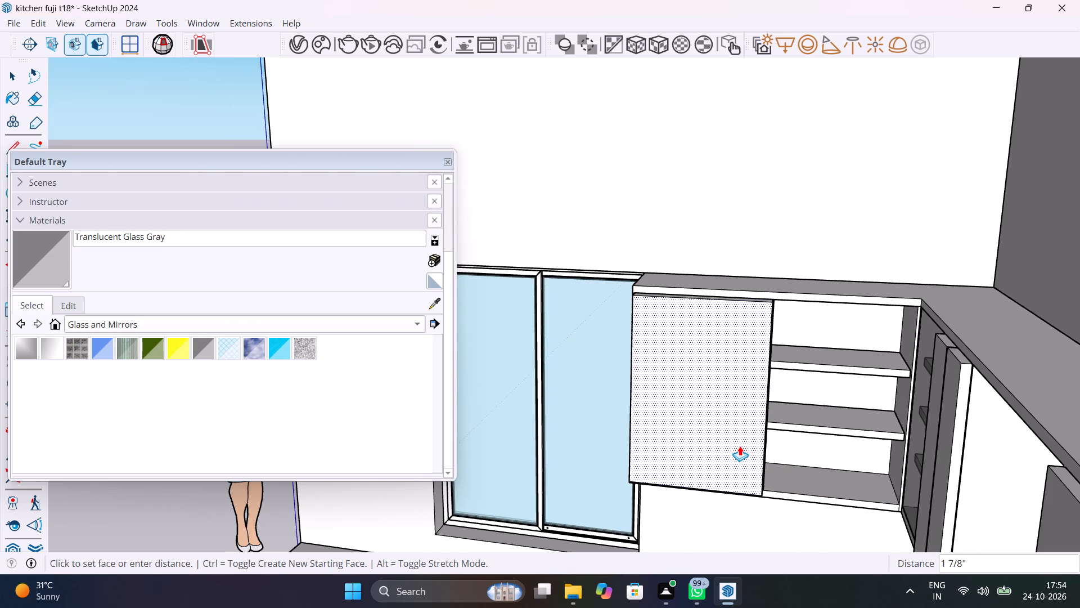
type("0.1\"")
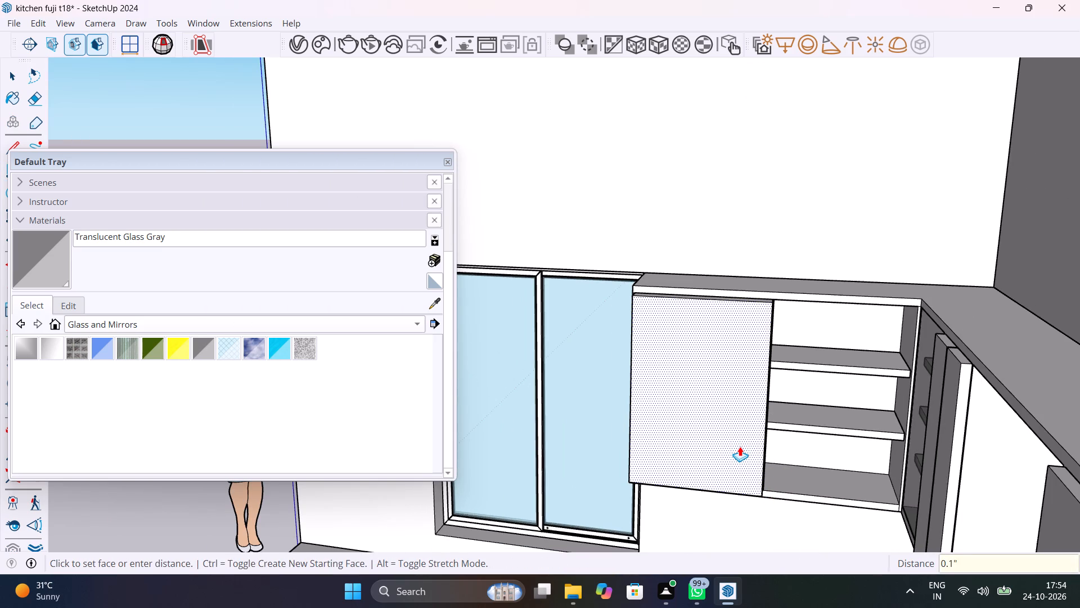
key("Return")
key("space")
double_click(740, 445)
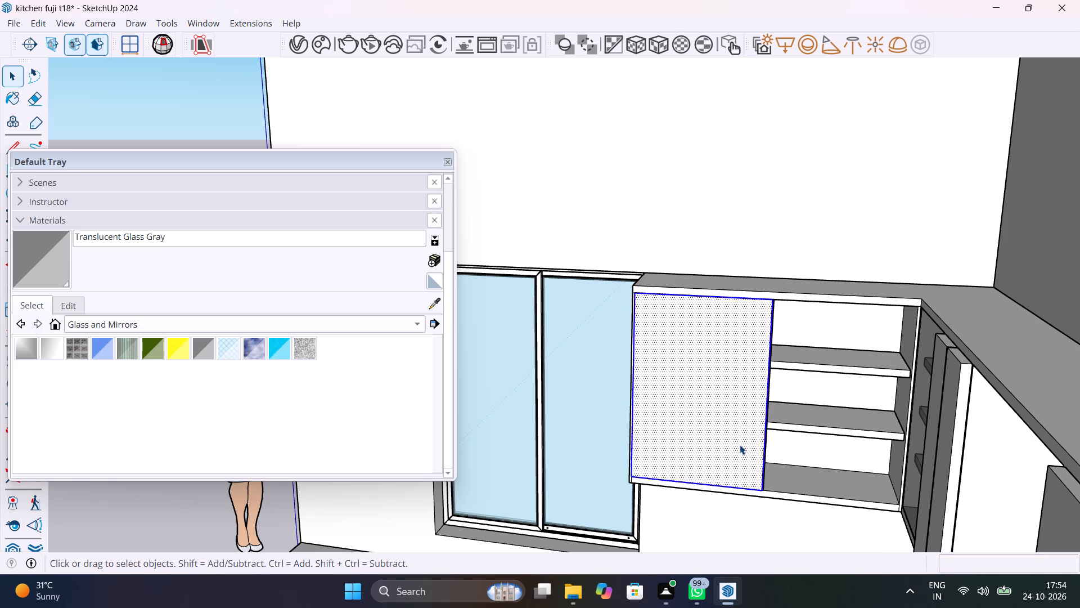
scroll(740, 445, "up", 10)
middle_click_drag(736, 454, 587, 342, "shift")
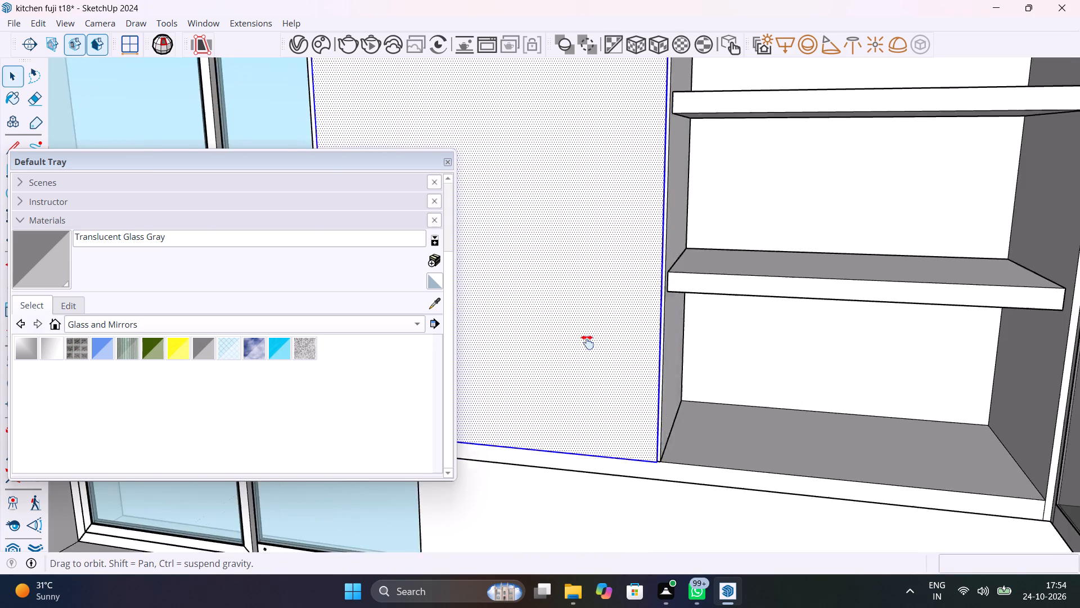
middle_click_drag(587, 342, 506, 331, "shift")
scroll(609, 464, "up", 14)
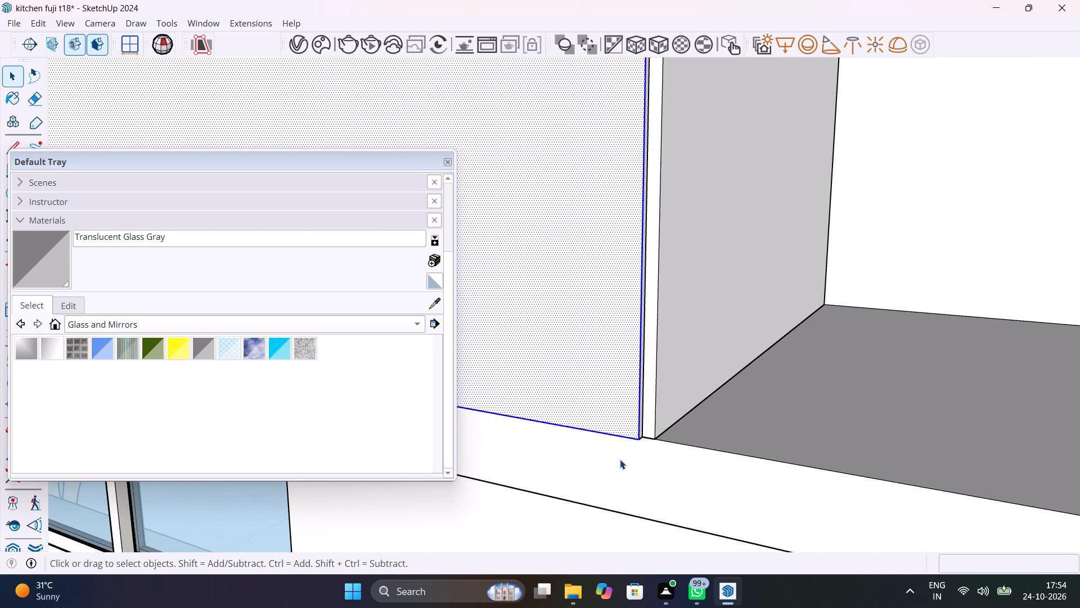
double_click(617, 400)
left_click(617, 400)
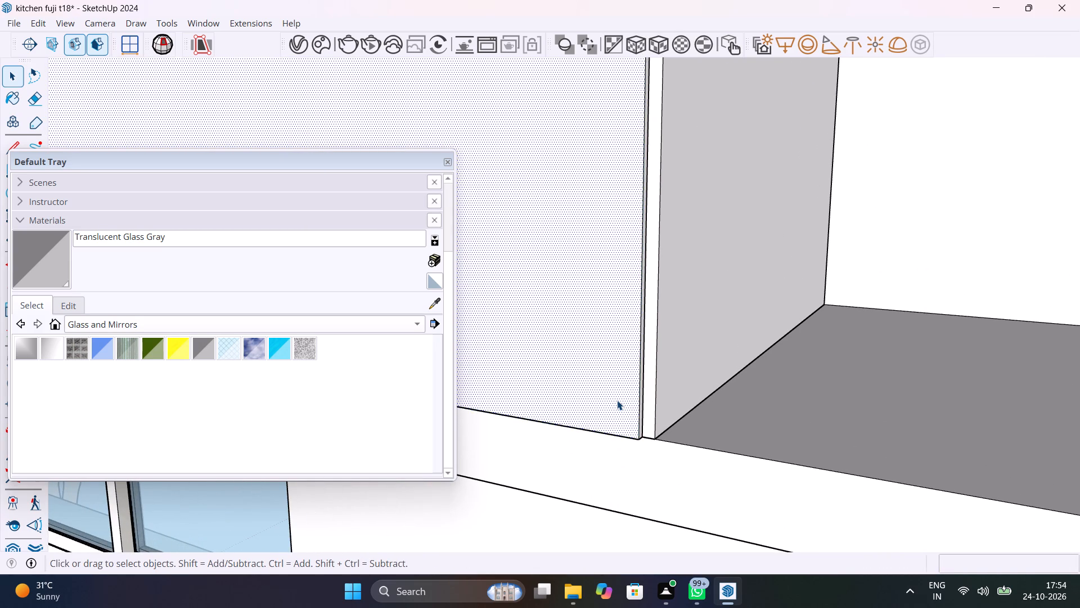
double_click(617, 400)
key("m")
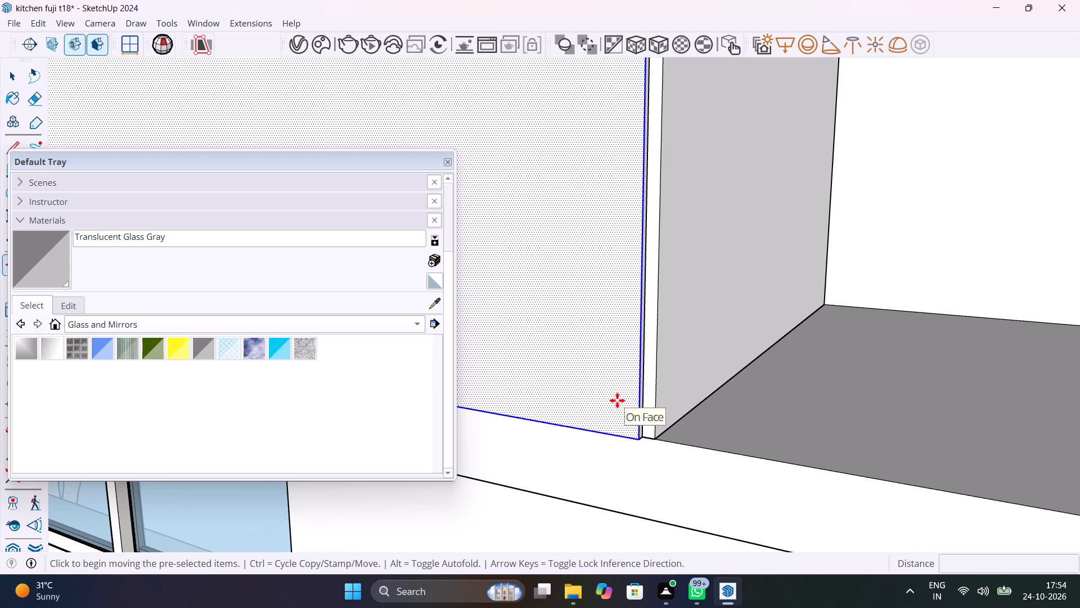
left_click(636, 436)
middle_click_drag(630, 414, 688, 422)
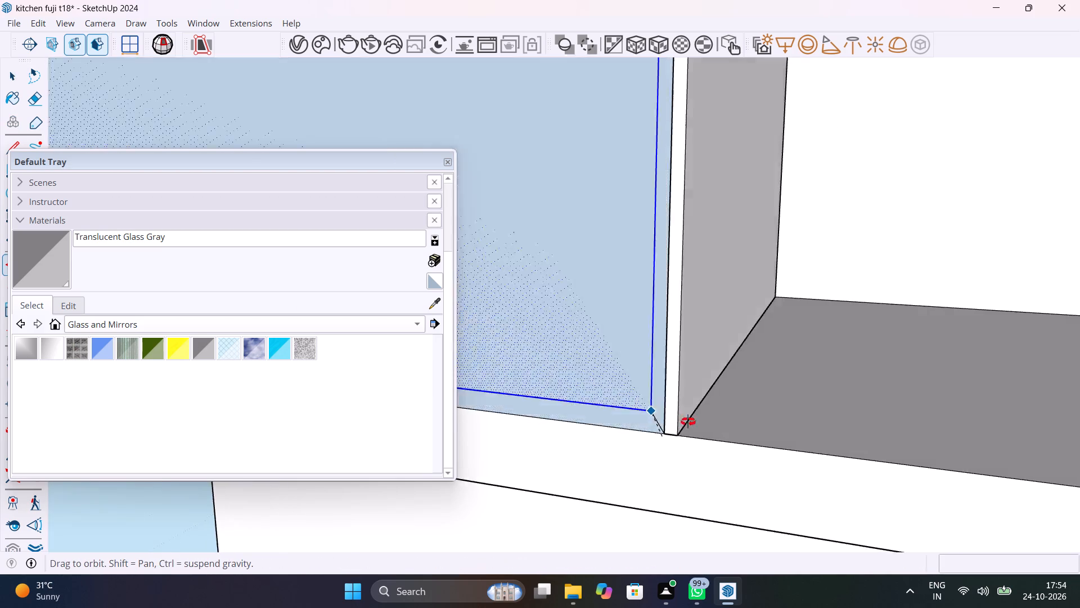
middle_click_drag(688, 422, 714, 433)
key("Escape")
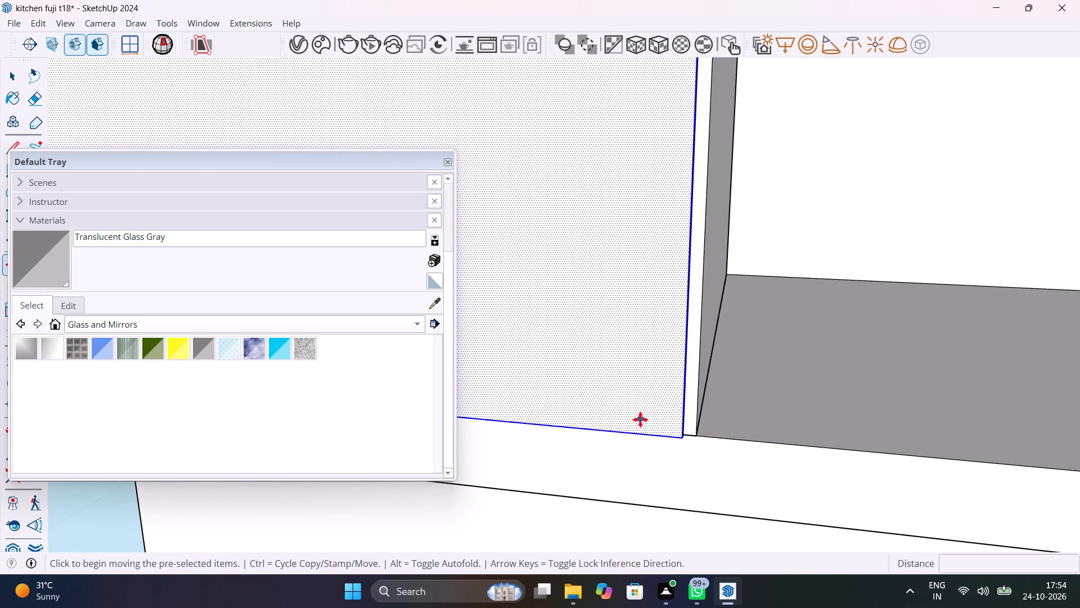
Move the thin panel over the window-side bay by its lower corner about 5/16" back into the bay opening.
key("space")
left_click(642, 417)
triple_click(645, 417)
left_click(645, 415)
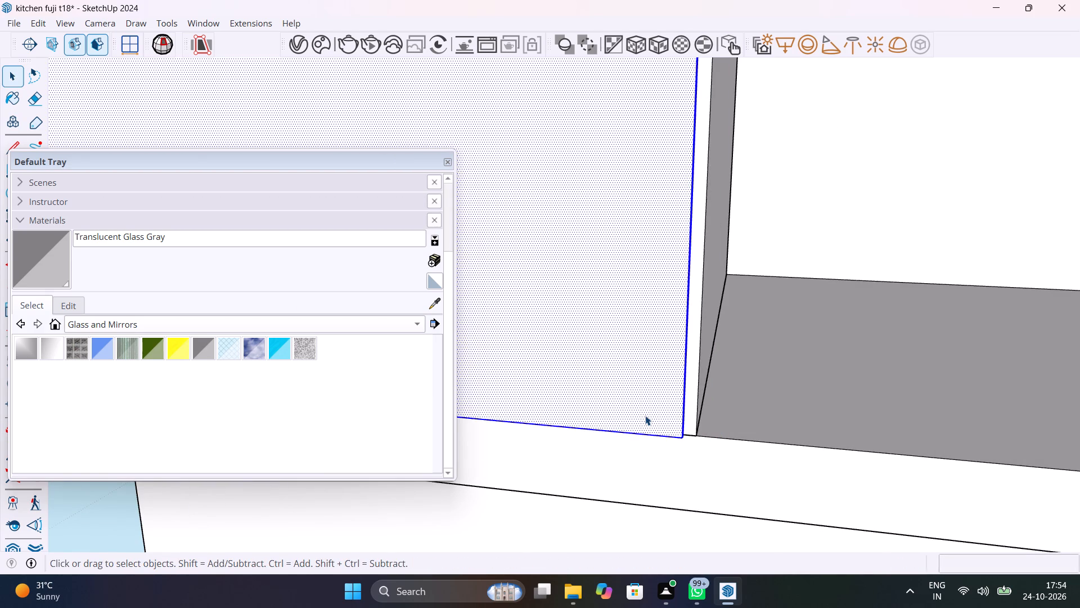
key("m")
left_click(679, 434)
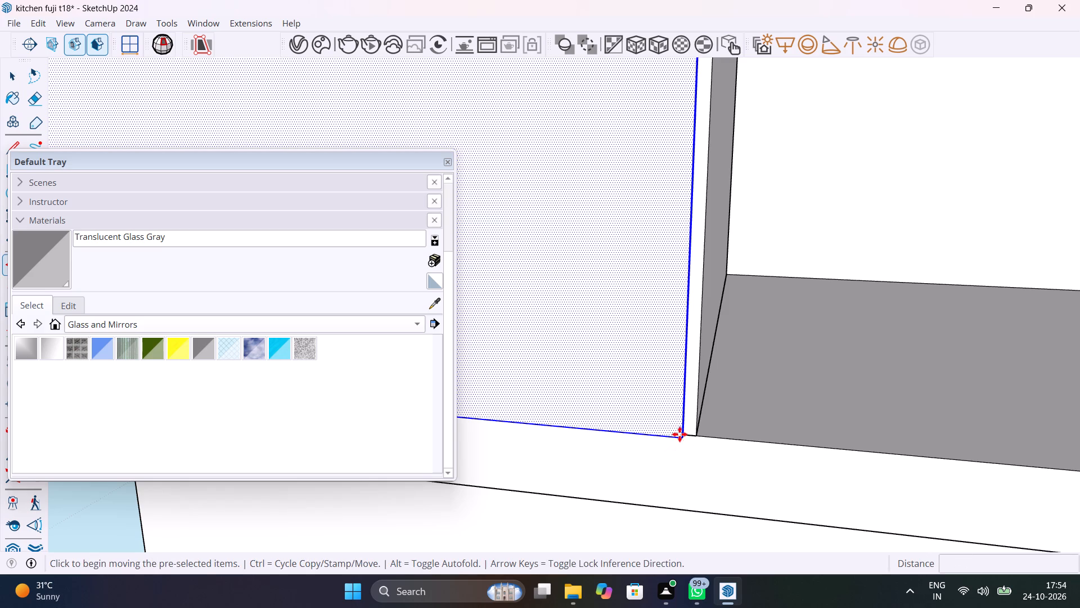
scroll(686, 427, "up", 10)
middle_click_drag(674, 429, 778, 424)
scroll(655, 406, "up", 4)
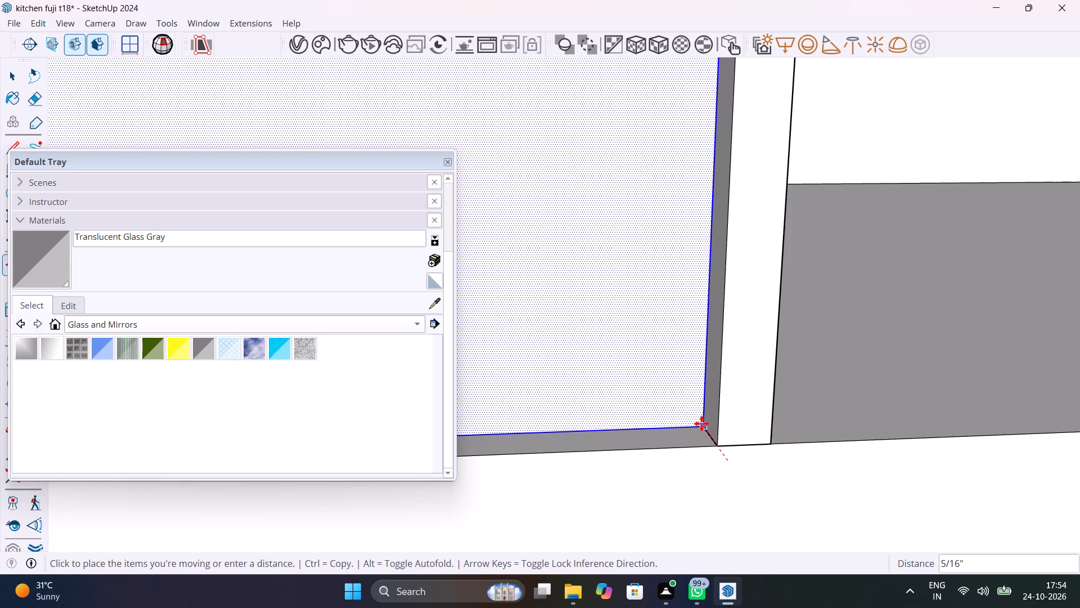
left_click(702, 424)
Paint the window-side bay's thin panel with Translucent Glass Gray from the Glass and Mirrors materials and deselect it.
scroll(696, 443, "down", 11)
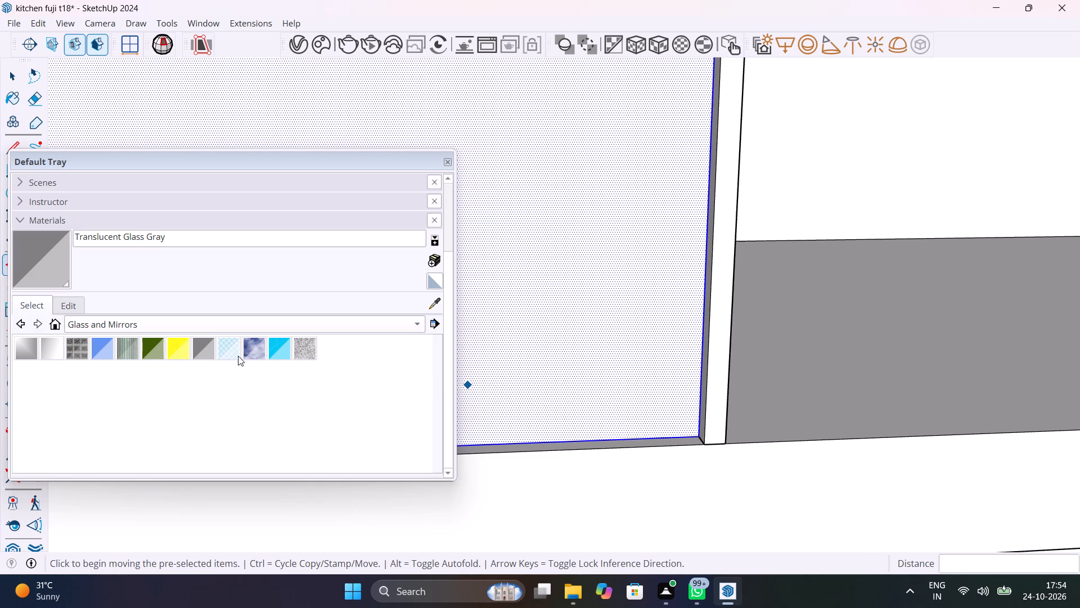
left_click(209, 347)
left_click(531, 319)
scroll(572, 325, "down", 8)
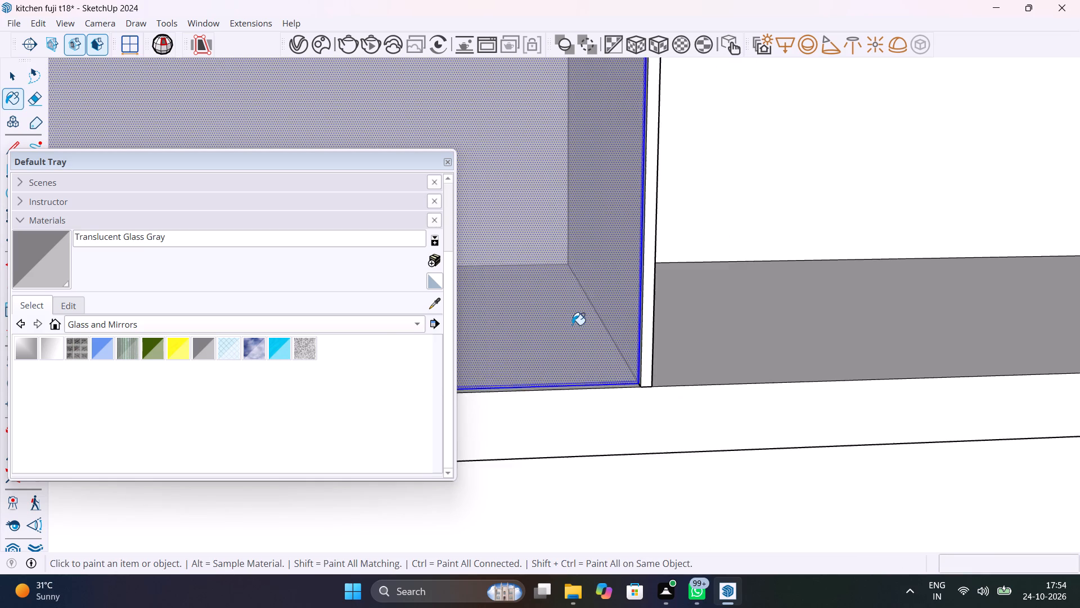
scroll(572, 325, "down", 20)
scroll(572, 325, "down", 9)
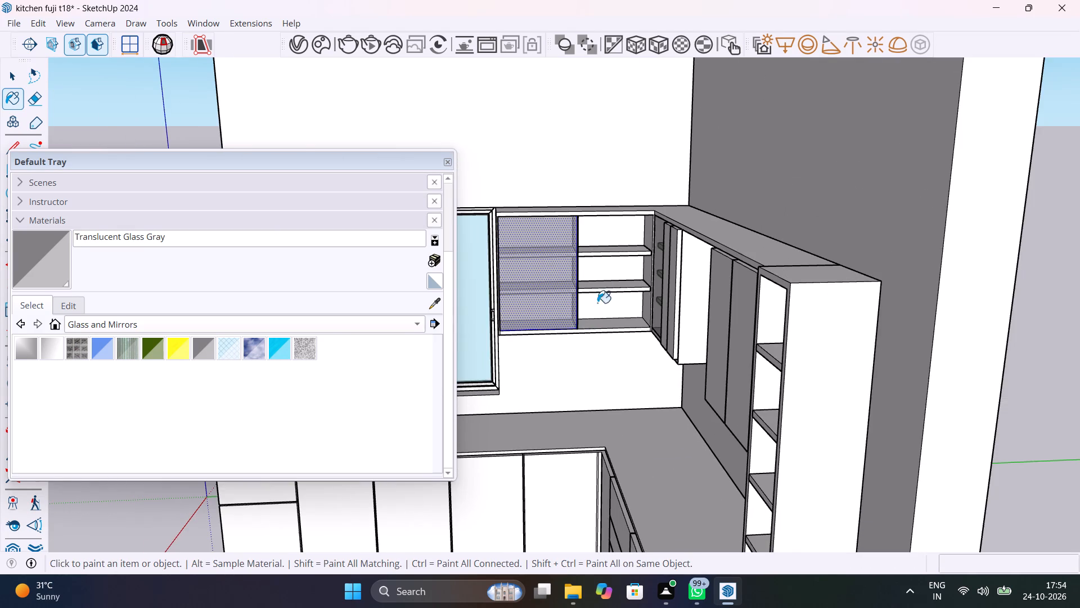
scroll(597, 279, "up", 9)
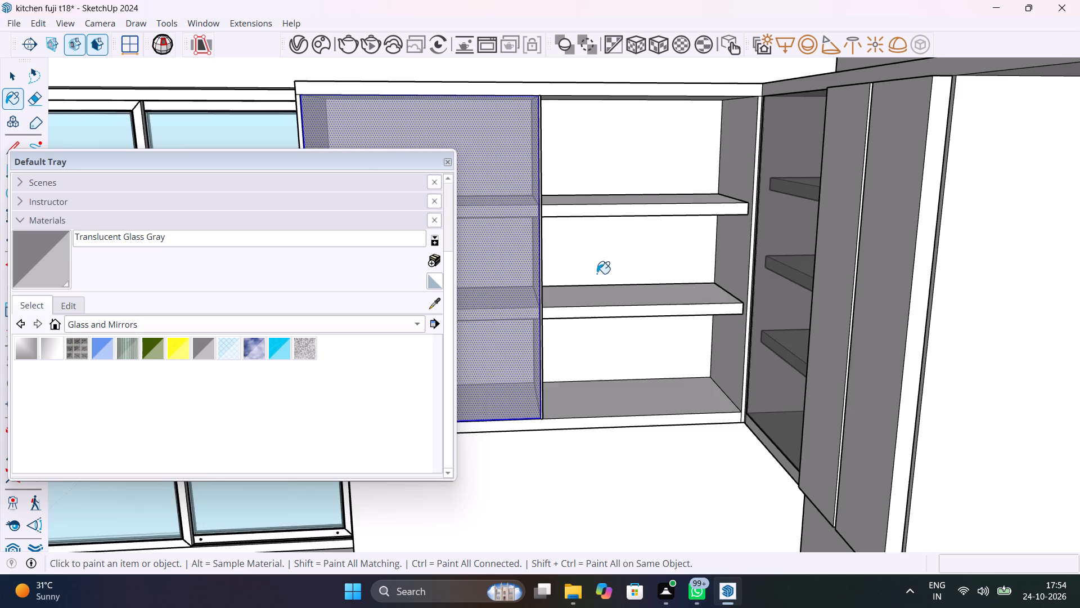
scroll(597, 274, "down", 12)
key("space")
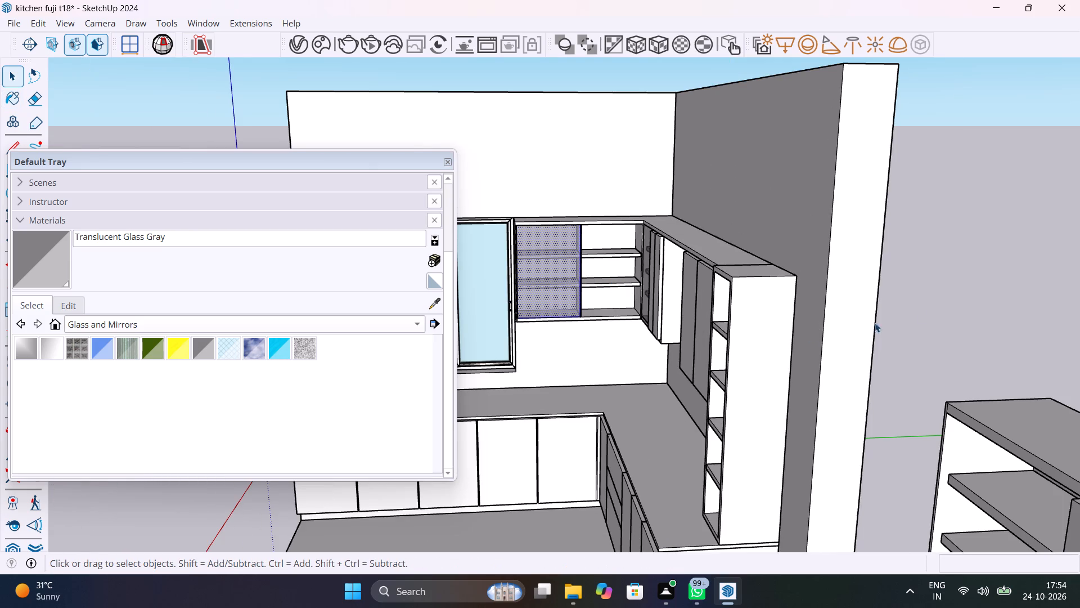
left_click(922, 302)
Examine the glass panel on the window-side bay close up and the surrounding wall cabinets and window.
scroll(503, 278, "up", 14)
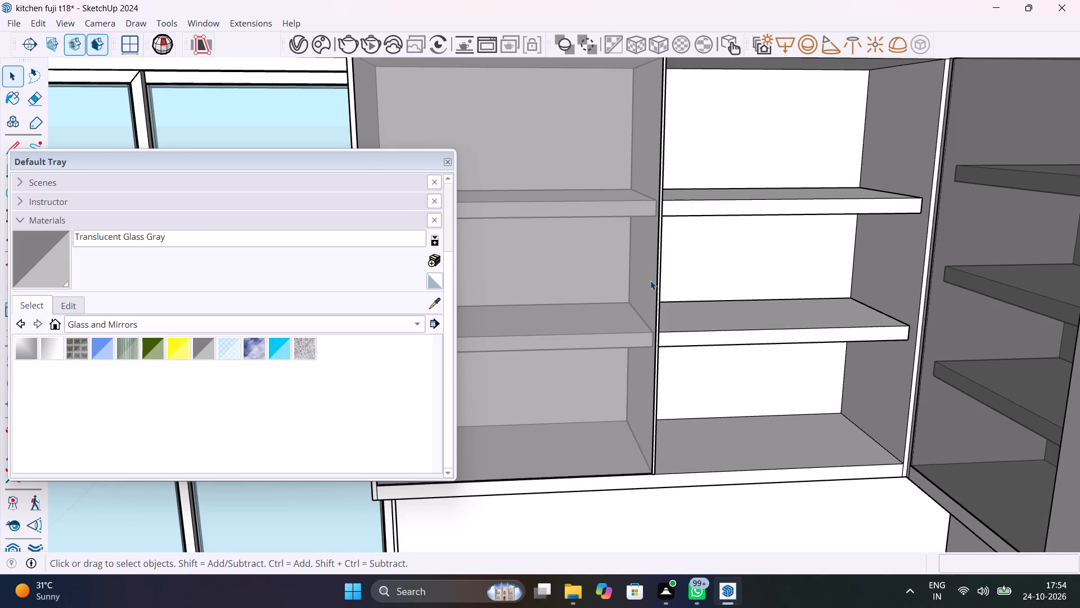
middle_click_drag(653, 284, 592, 357, "shift")
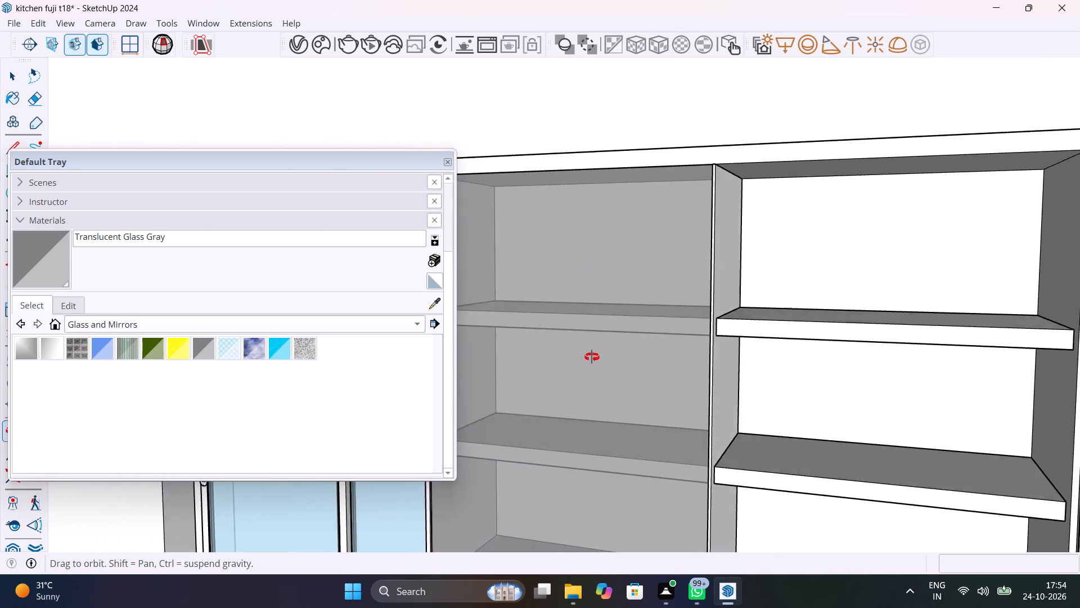
middle_click_drag(592, 357, 688, 377, "shift")
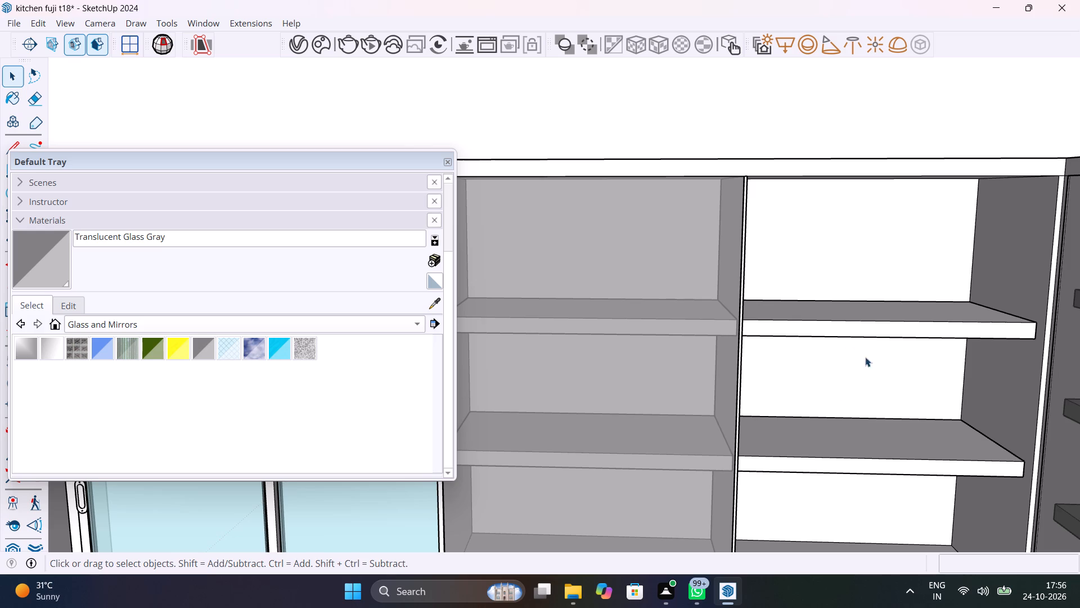
scroll(804, 382, "down", 8)
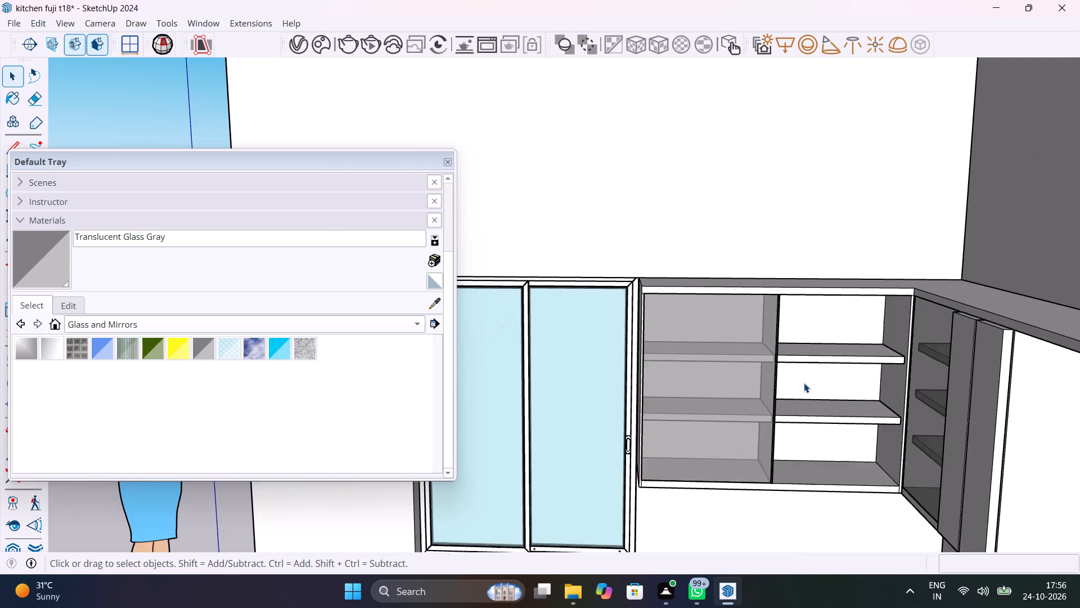
scroll(804, 383, "down", 13)
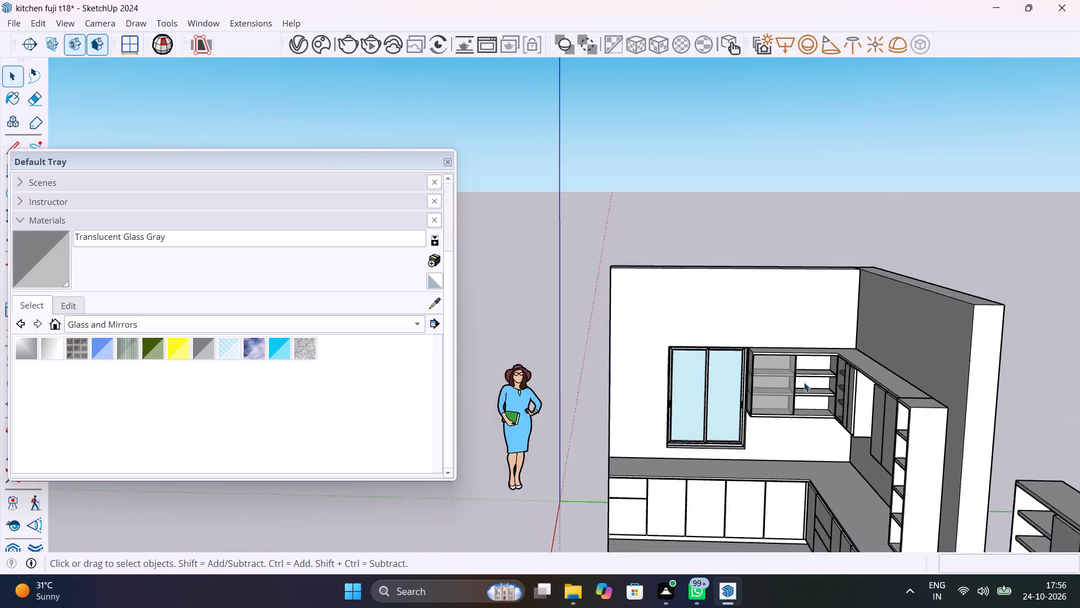
scroll(804, 382, "down", 3)
scroll(802, 409, "up", 9)
middle_click_drag(800, 397, 870, 374)
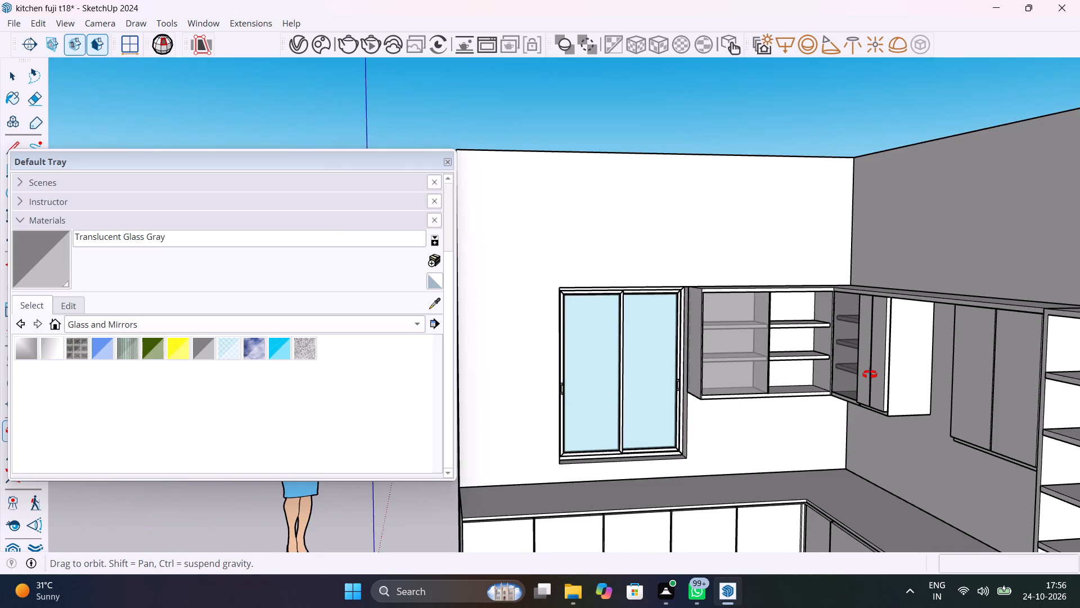
middle_click_drag(870, 374, 879, 402)
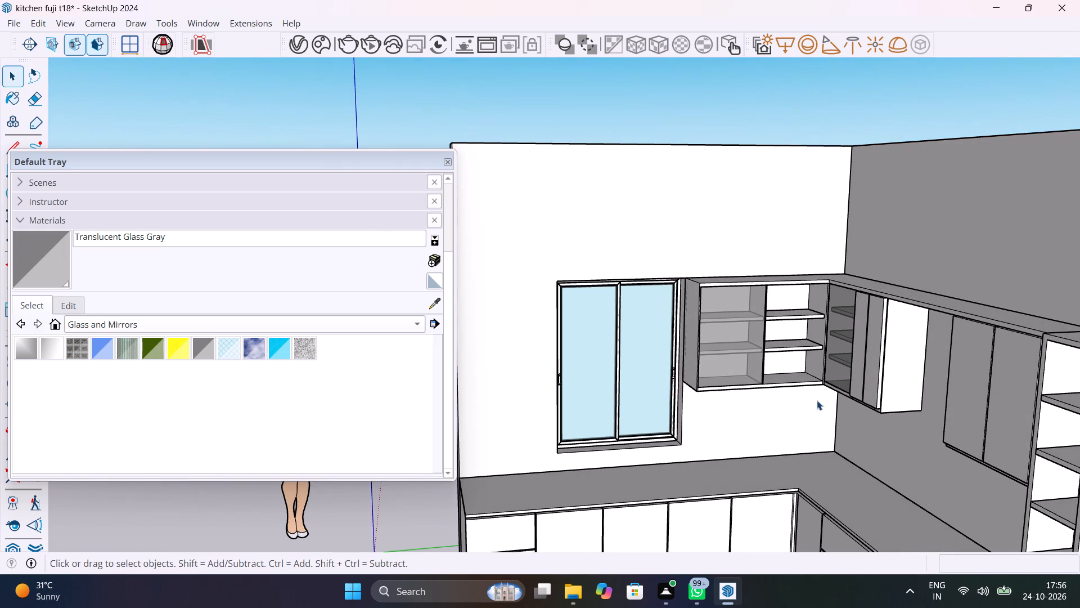
Browse the window types offered by the MajWindow extension and close it without drawing a window.
right_click(254, 26)
left_click(209, 24)
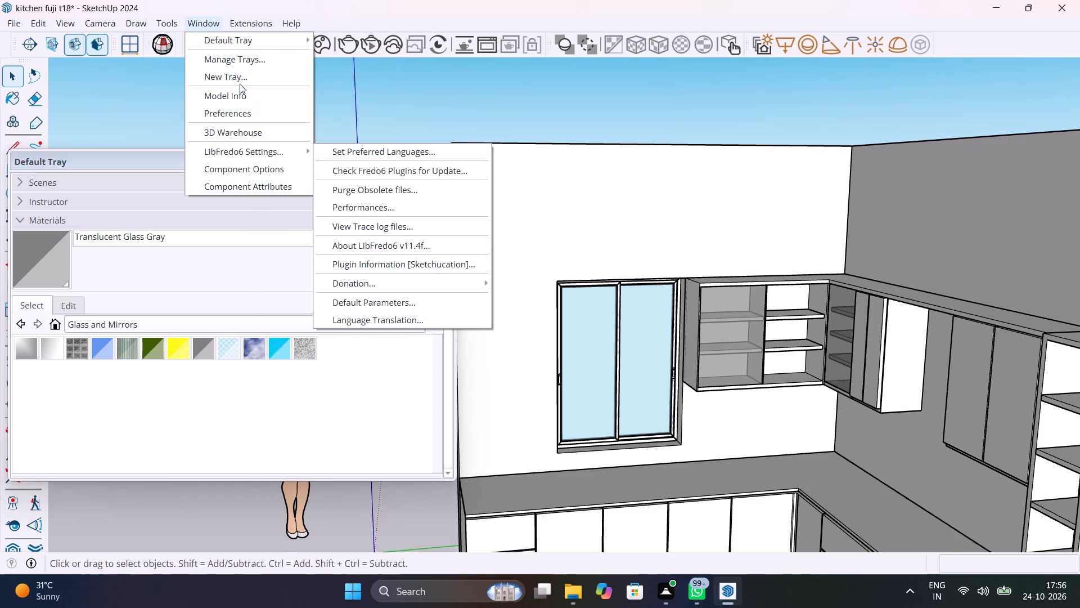
double_click(258, 19)
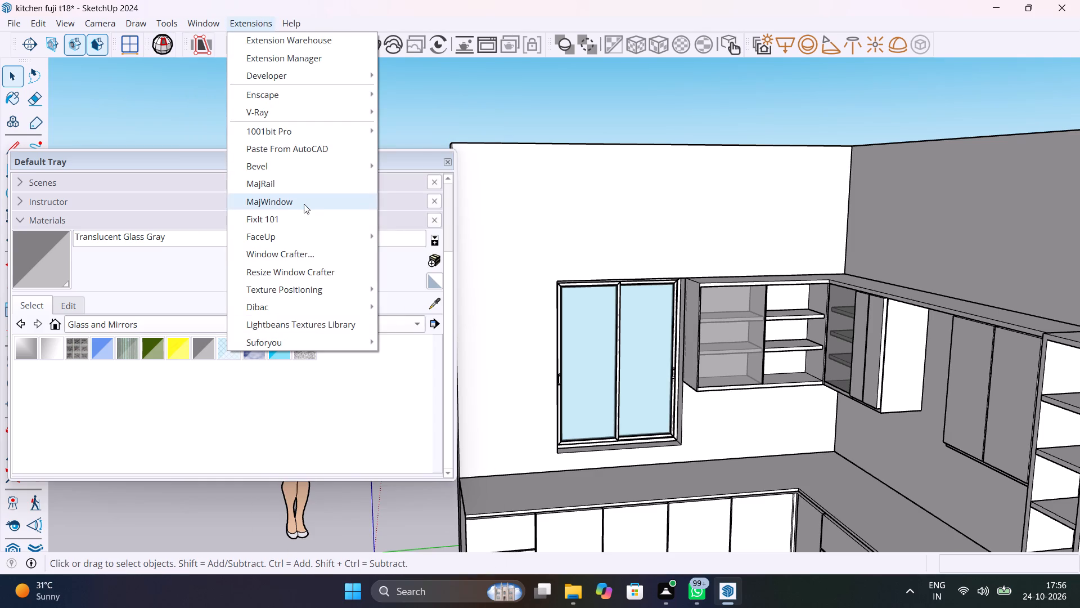
left_click(304, 203)
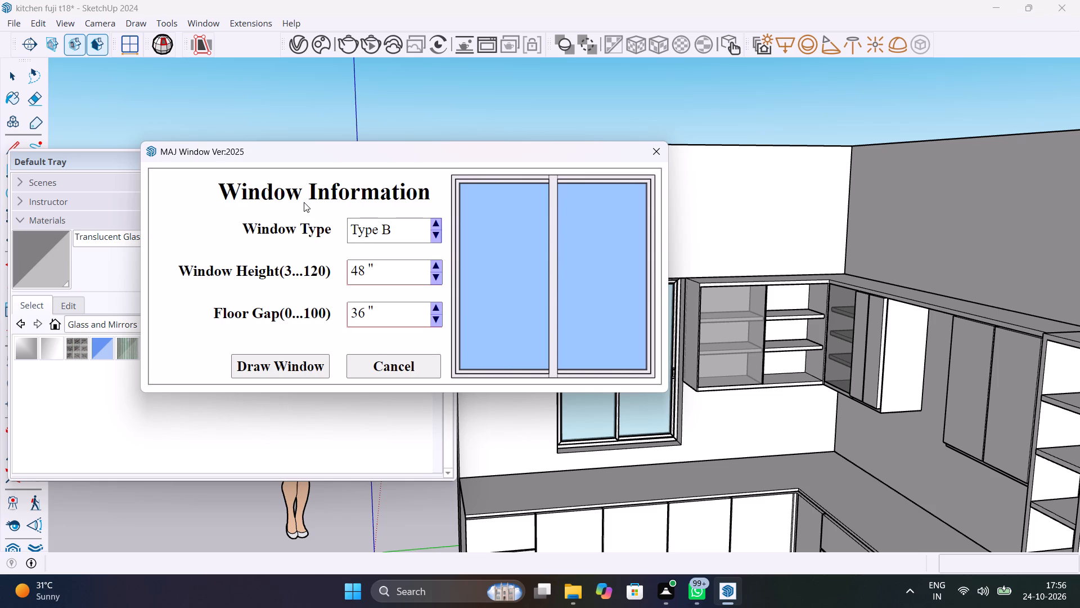
left_click(439, 237)
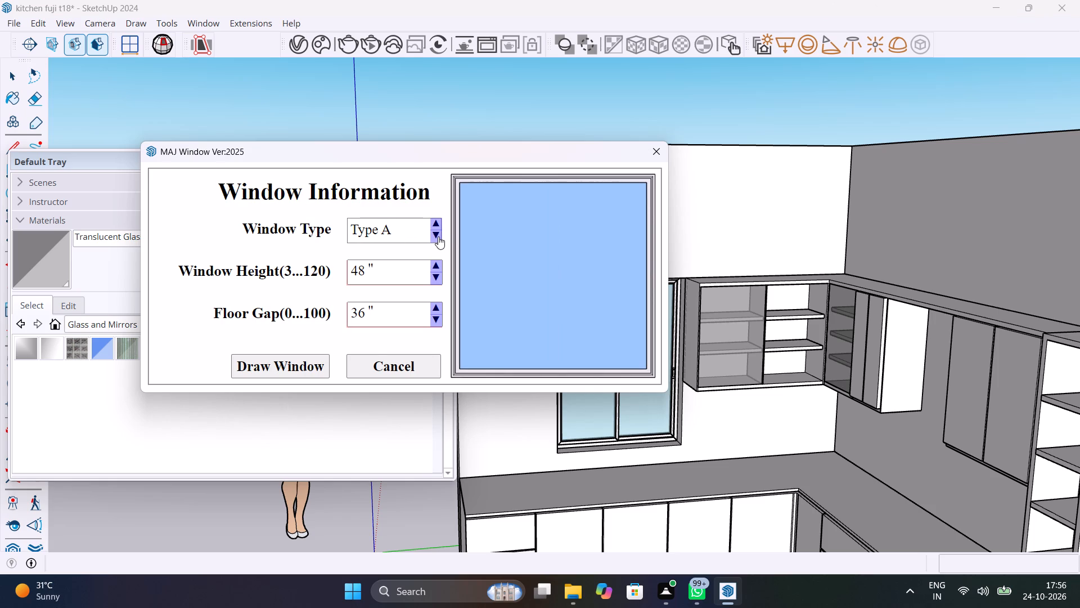
left_click(435, 226)
left_click(435, 226)
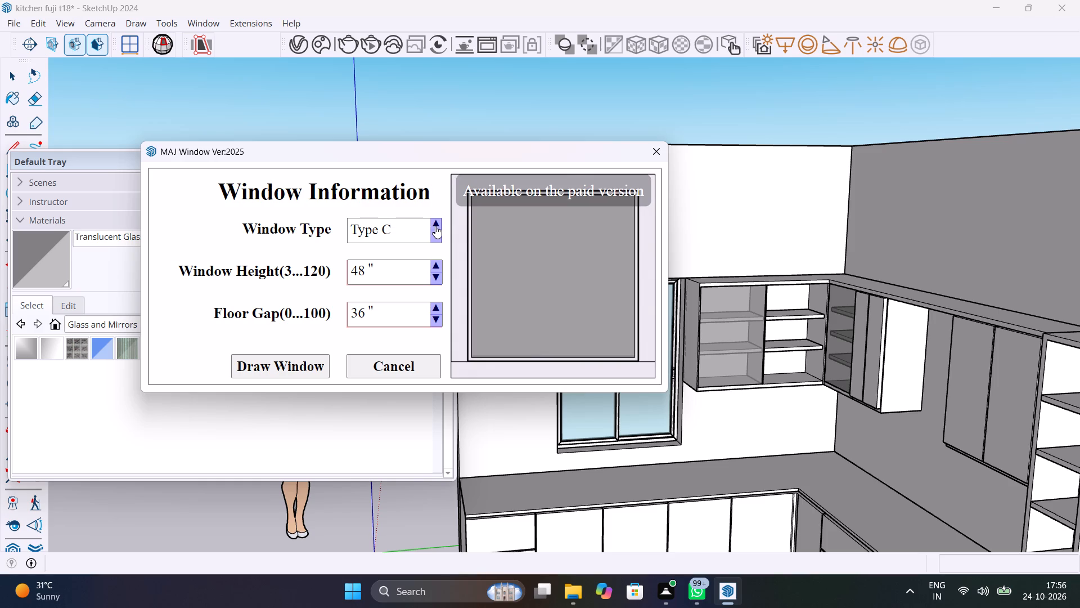
left_click(433, 237)
left_click(433, 238)
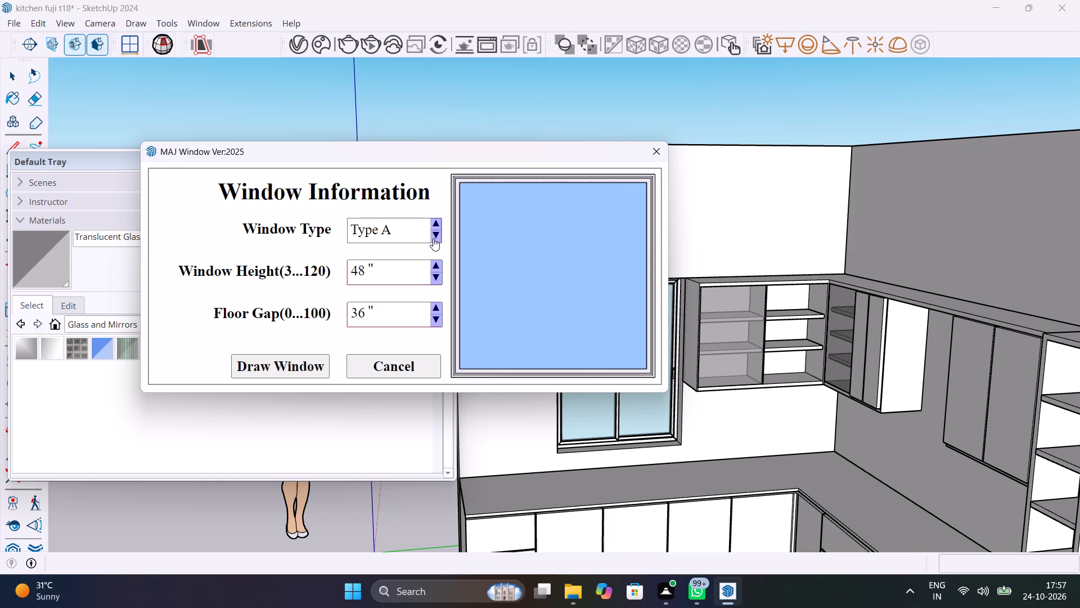
left_click(433, 238)
left_click(434, 221)
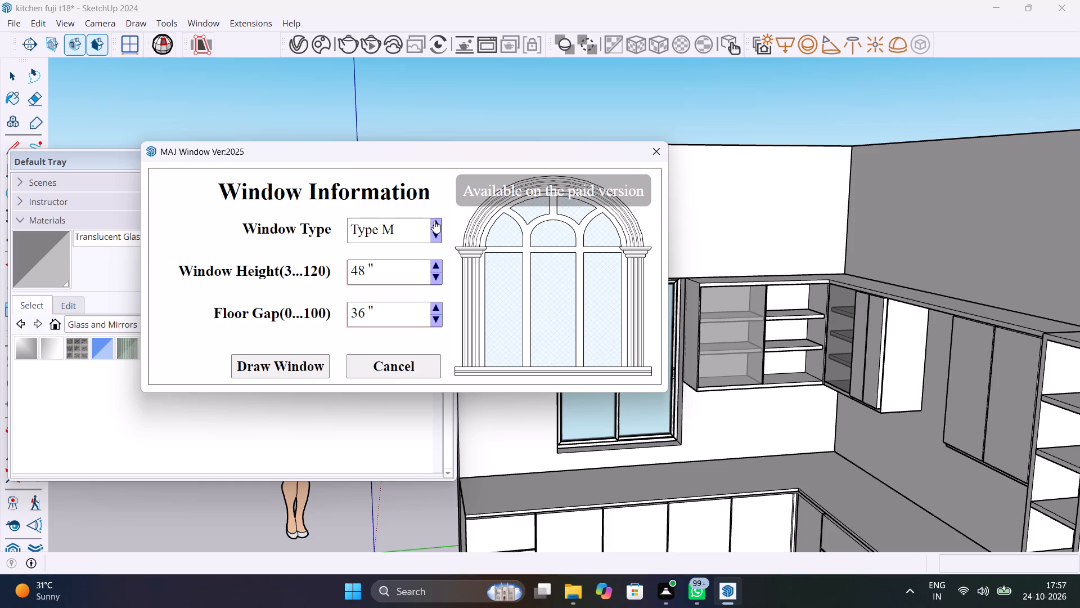
left_click(651, 154)
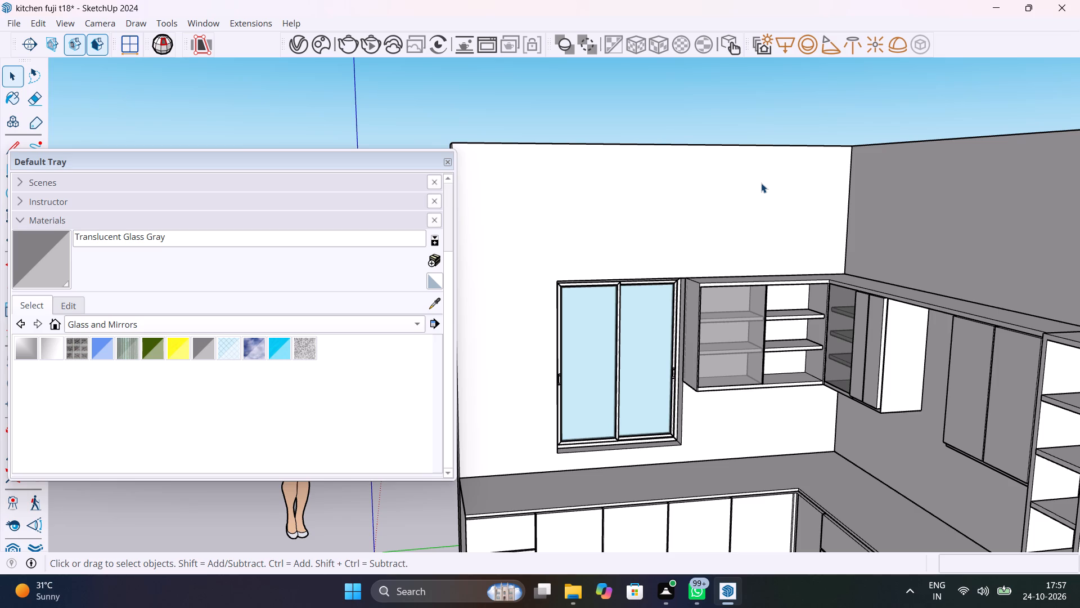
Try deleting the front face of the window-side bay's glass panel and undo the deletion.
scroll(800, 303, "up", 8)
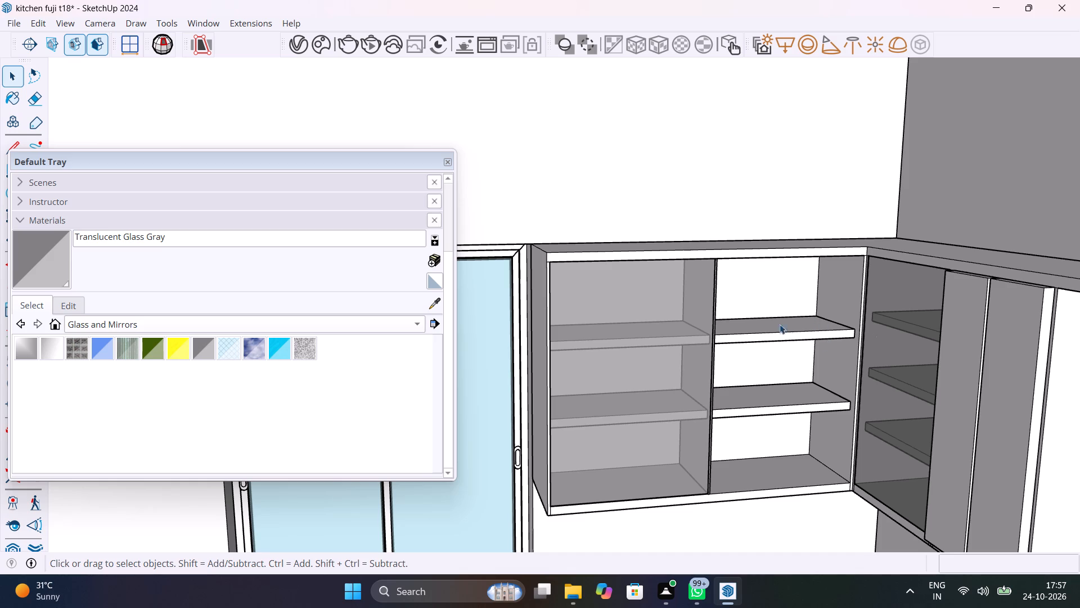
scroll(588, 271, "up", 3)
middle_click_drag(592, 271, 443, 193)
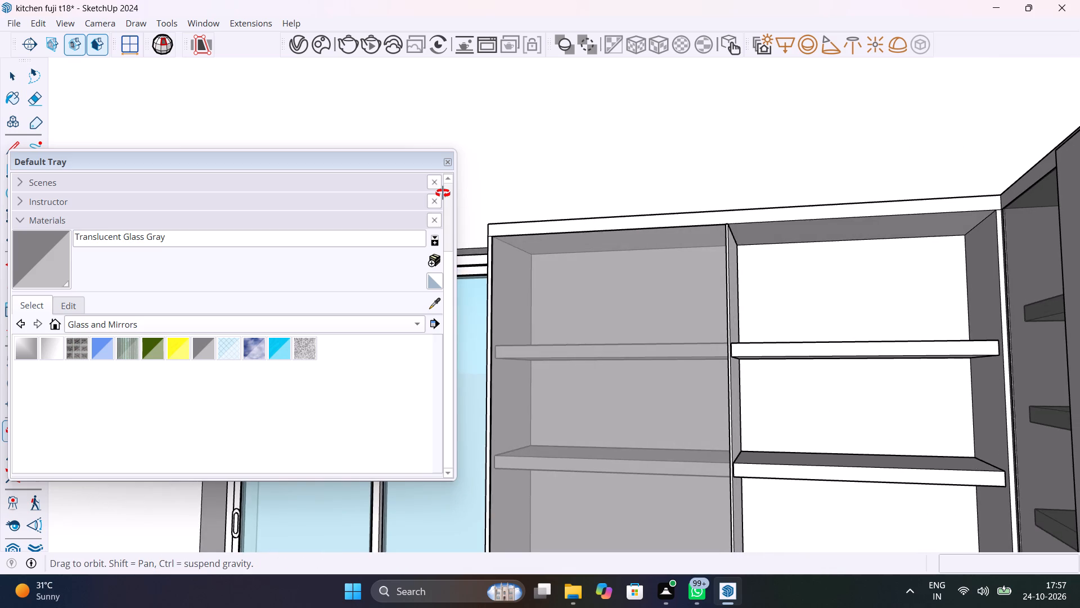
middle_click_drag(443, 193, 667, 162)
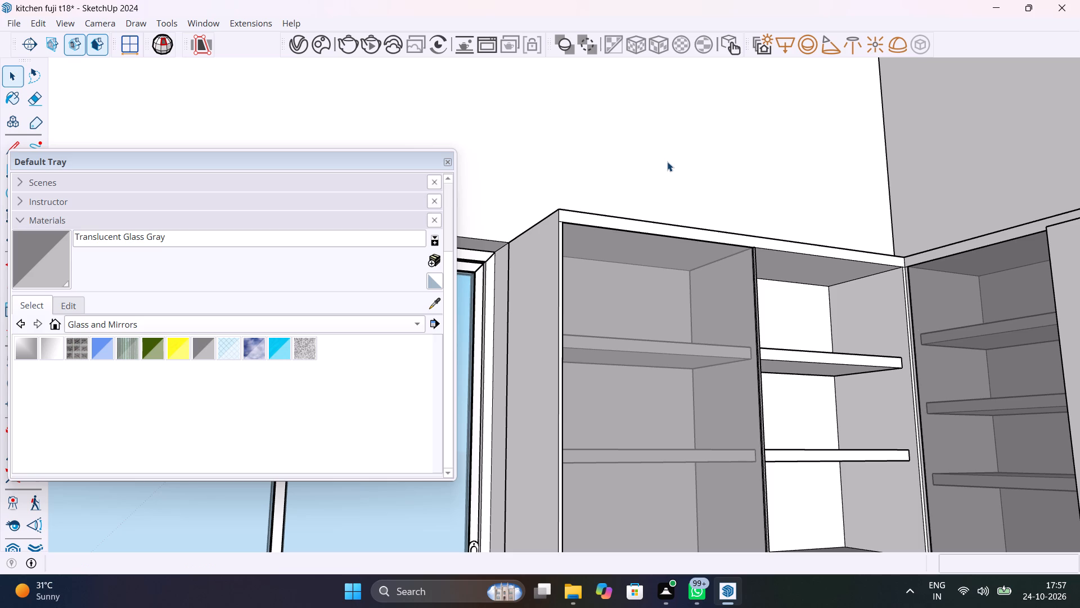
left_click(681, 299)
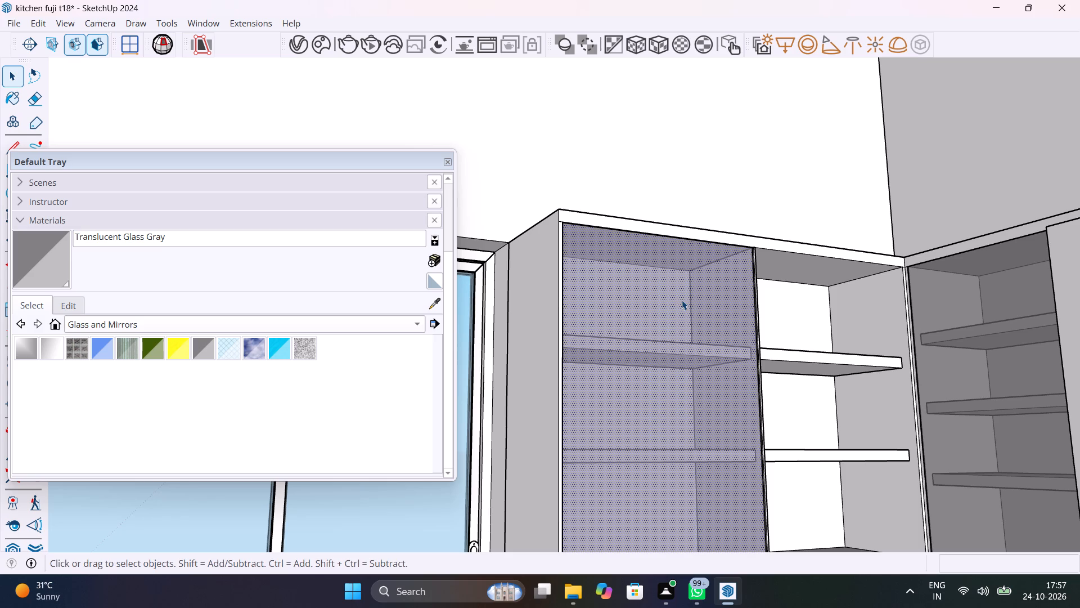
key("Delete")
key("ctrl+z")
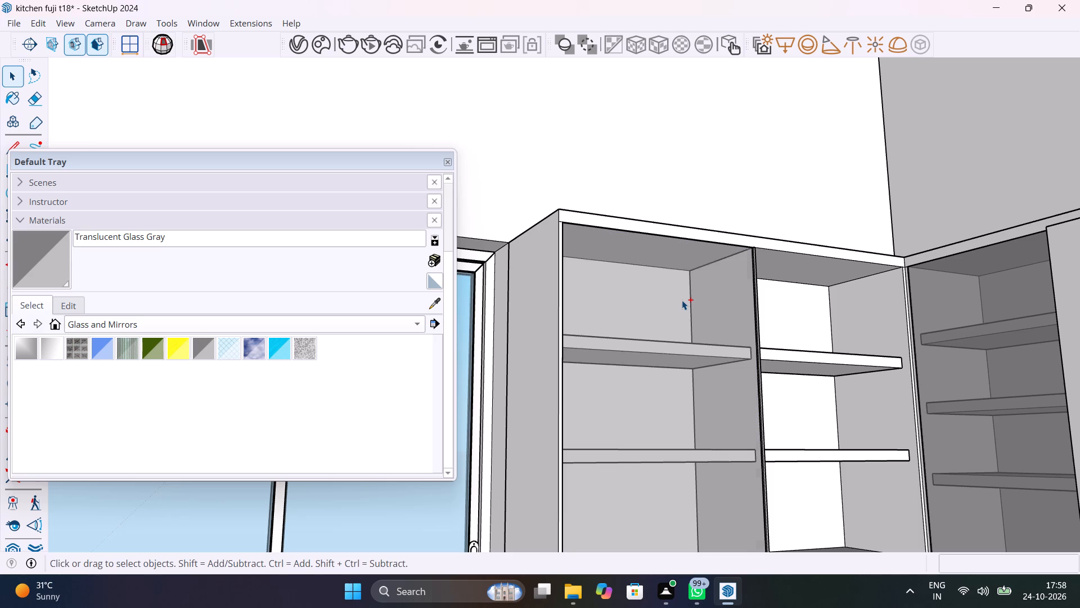
Undo the Translucent Glass Gray panels on all the open wall-cabinet shelf bays, back to the bare open shelves.
key("ctrl+z")
key("ctrl+z")
key("ctrl+z")
key("ctrl+z")
scroll(682, 300, "down", 2, "ctrl")
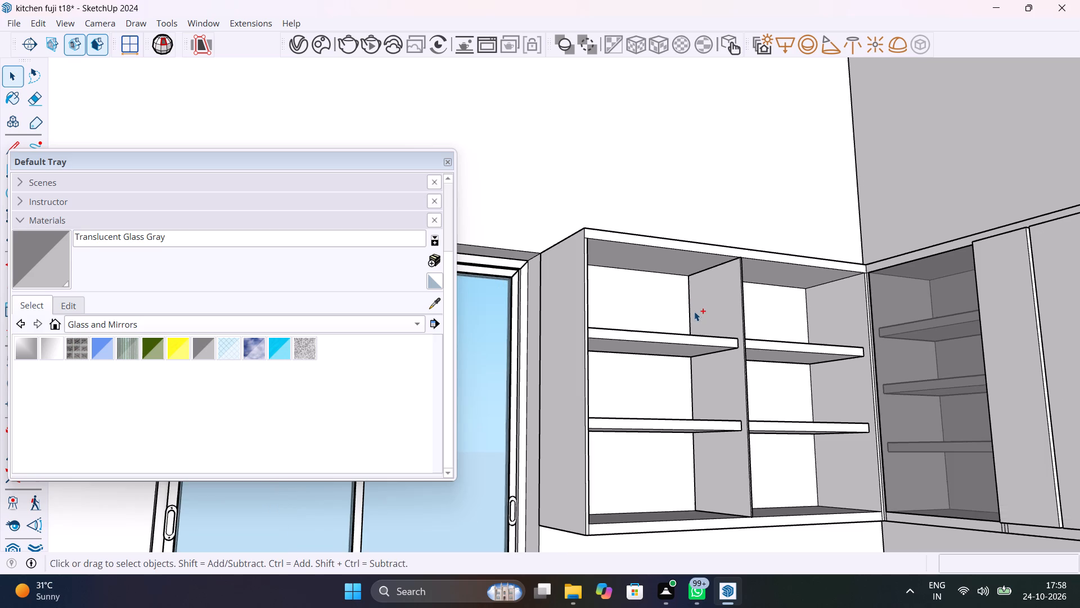
key("ctrl+z")
key("ctrl+z")
key("ctrl+z")
key("ctrl+z")
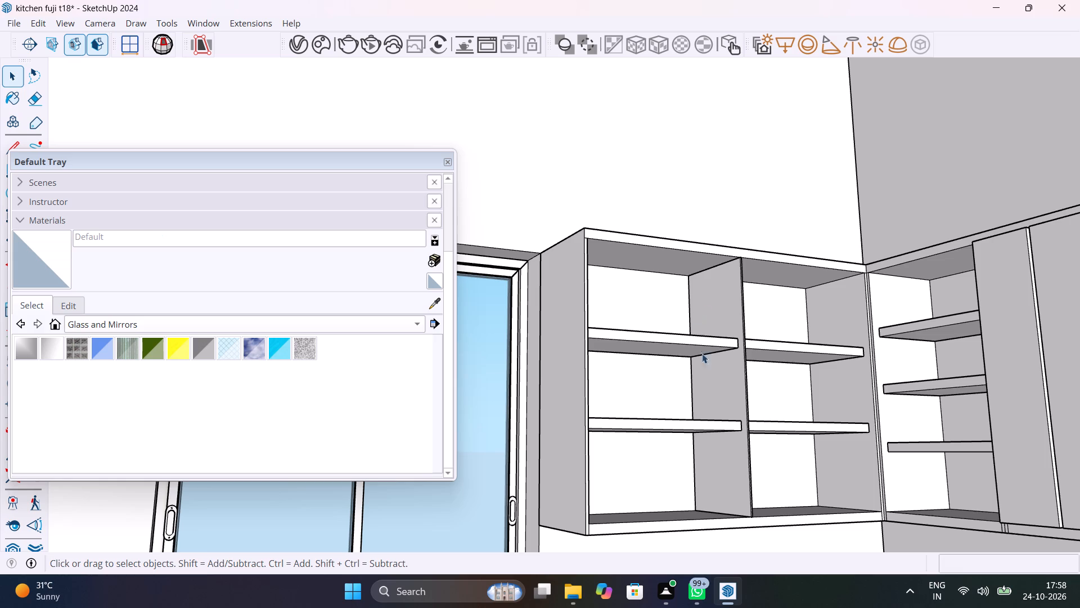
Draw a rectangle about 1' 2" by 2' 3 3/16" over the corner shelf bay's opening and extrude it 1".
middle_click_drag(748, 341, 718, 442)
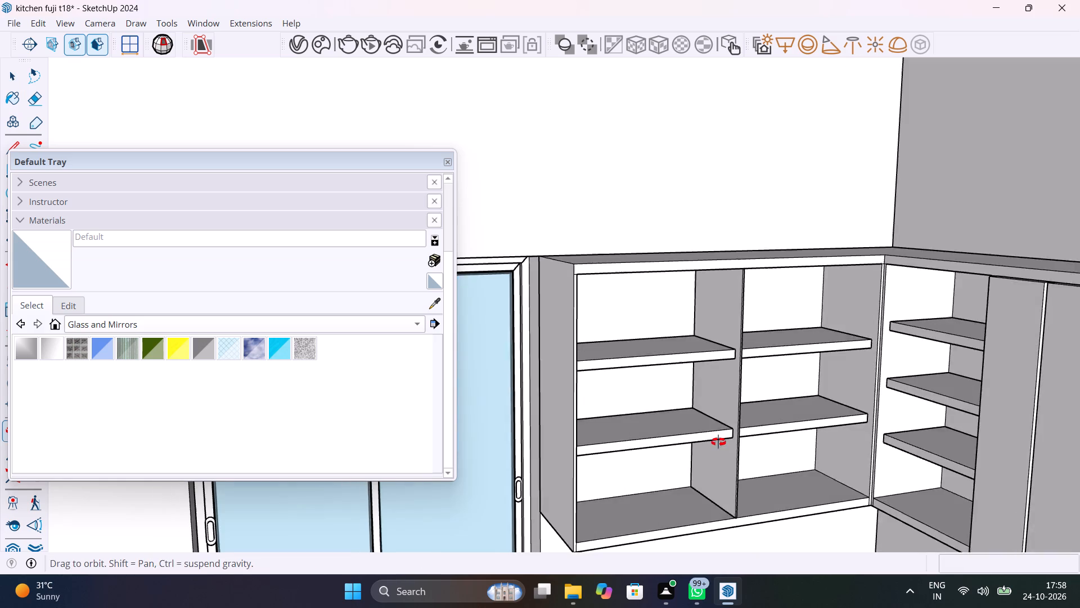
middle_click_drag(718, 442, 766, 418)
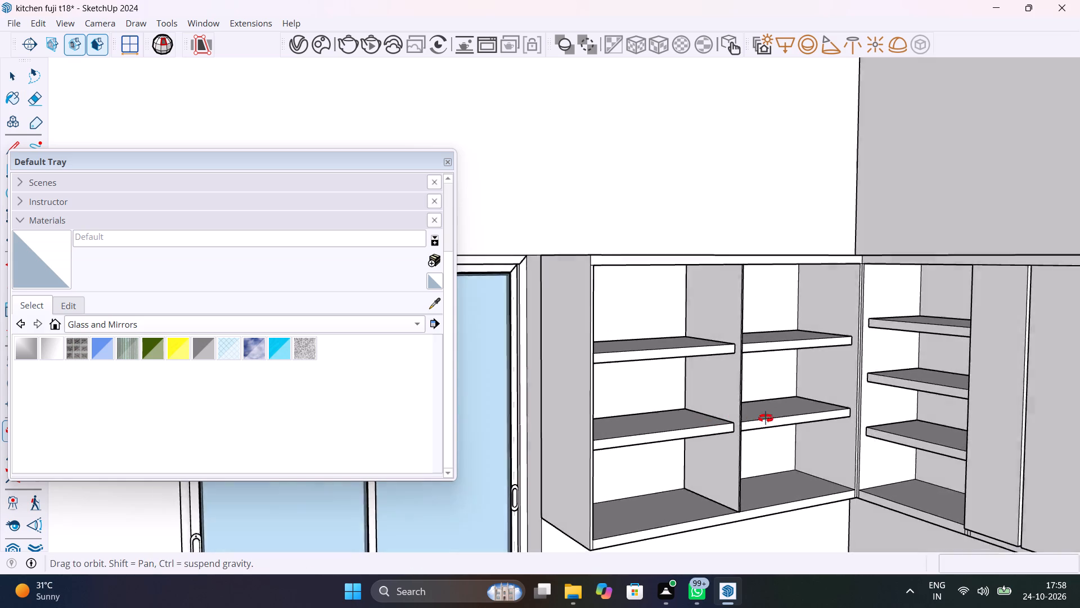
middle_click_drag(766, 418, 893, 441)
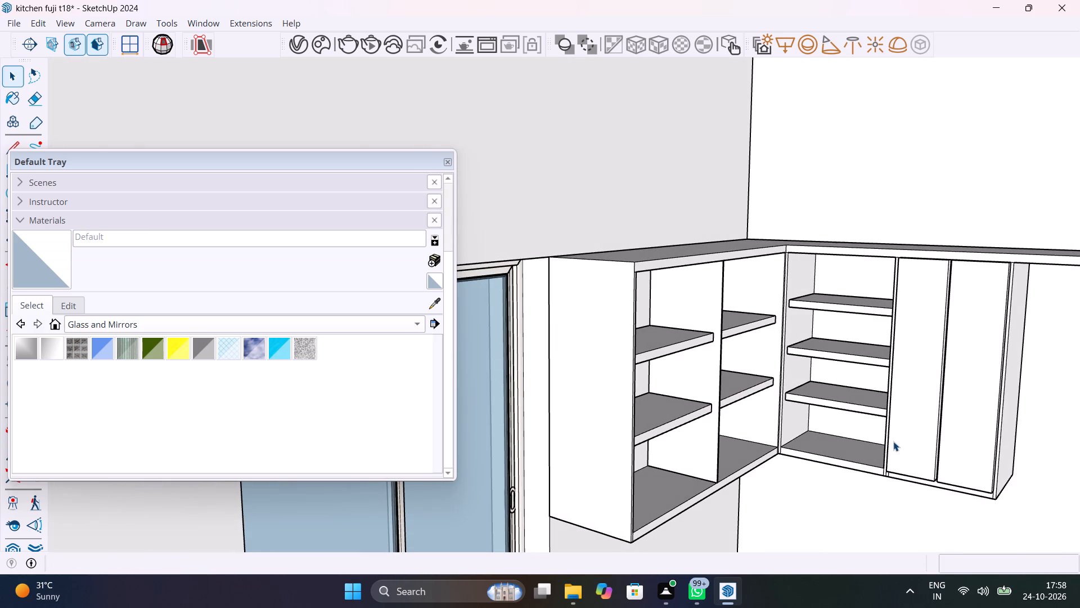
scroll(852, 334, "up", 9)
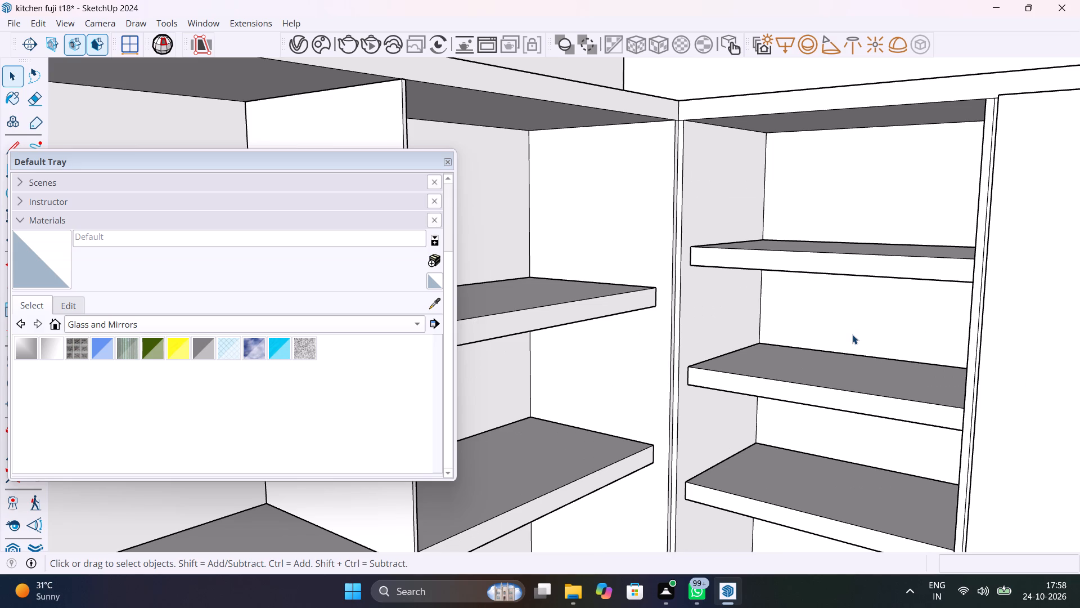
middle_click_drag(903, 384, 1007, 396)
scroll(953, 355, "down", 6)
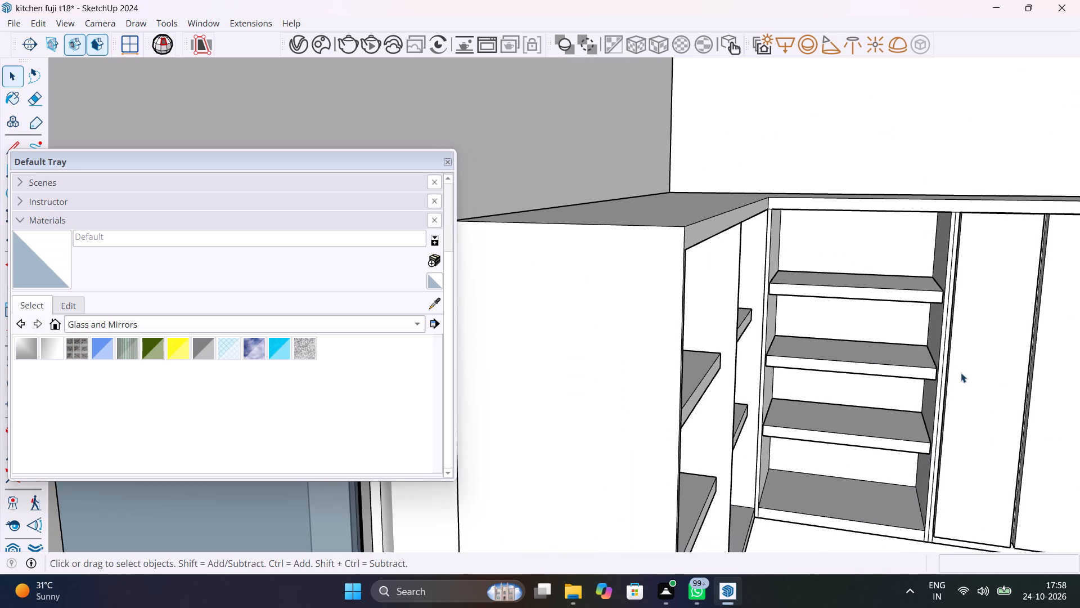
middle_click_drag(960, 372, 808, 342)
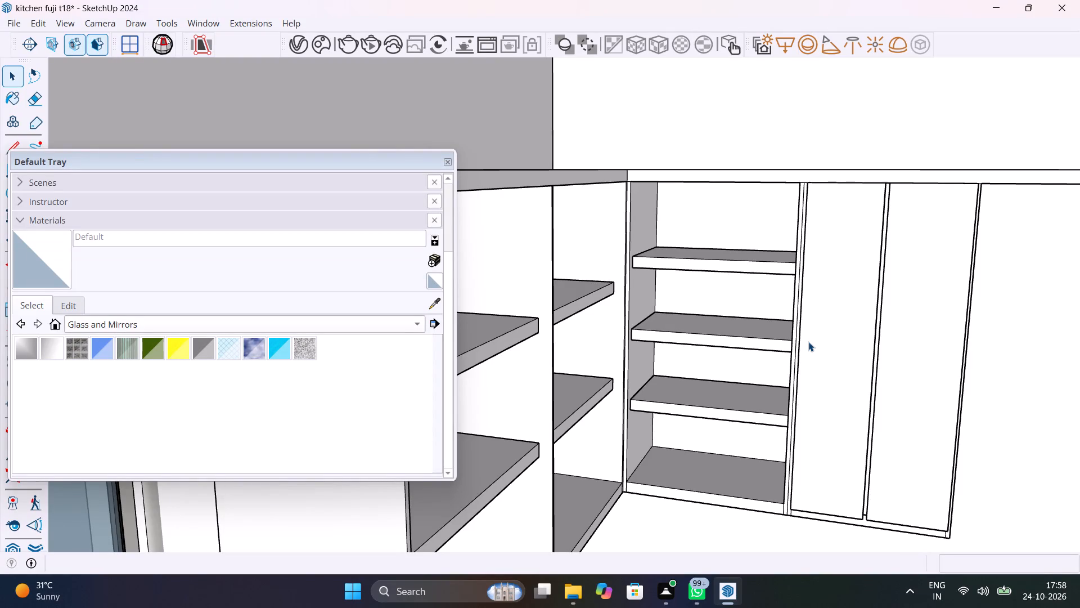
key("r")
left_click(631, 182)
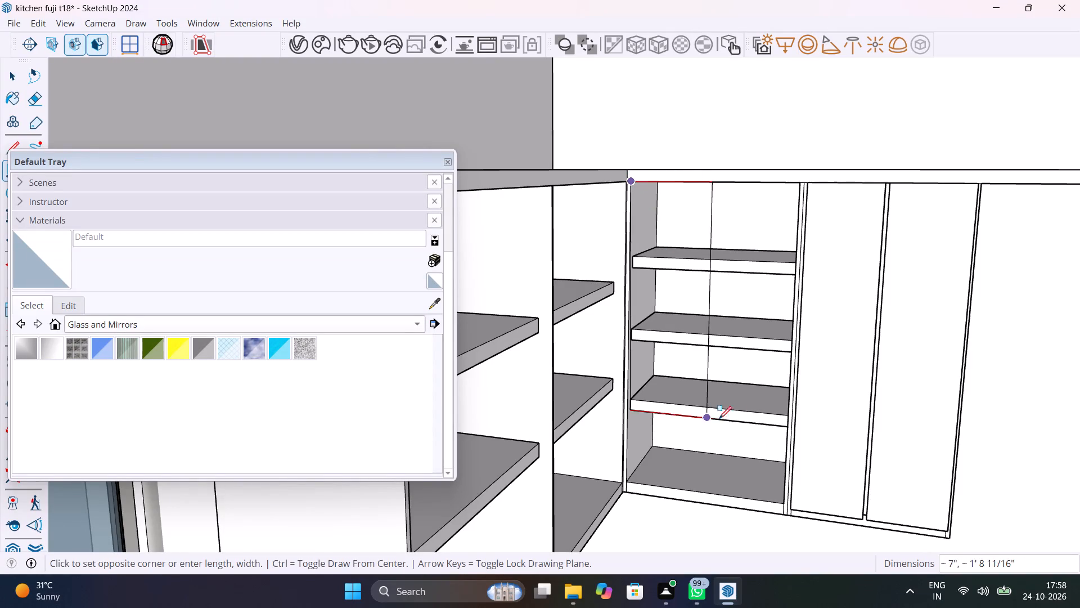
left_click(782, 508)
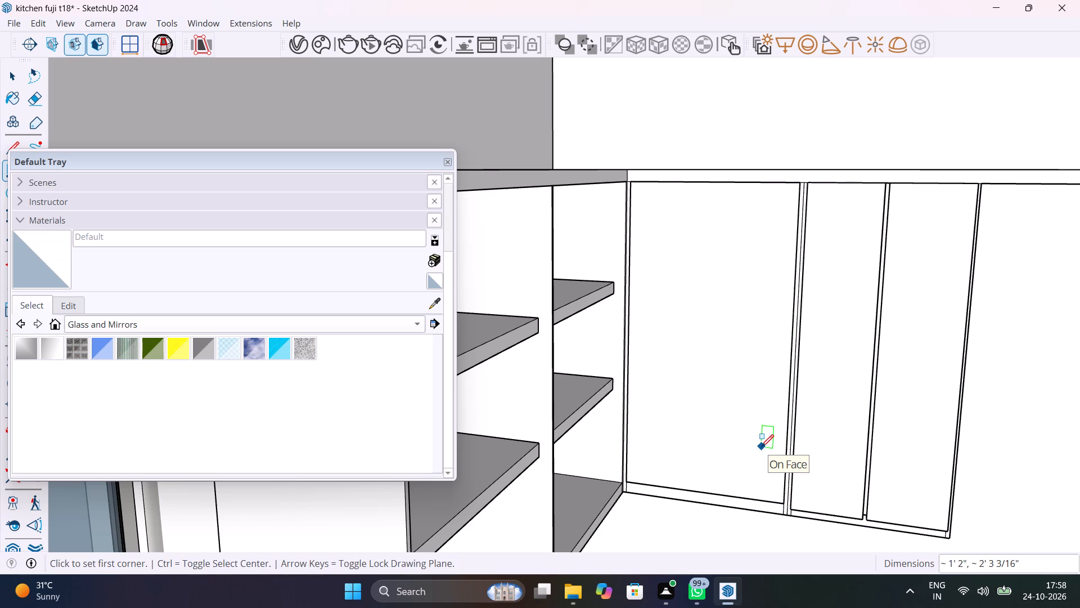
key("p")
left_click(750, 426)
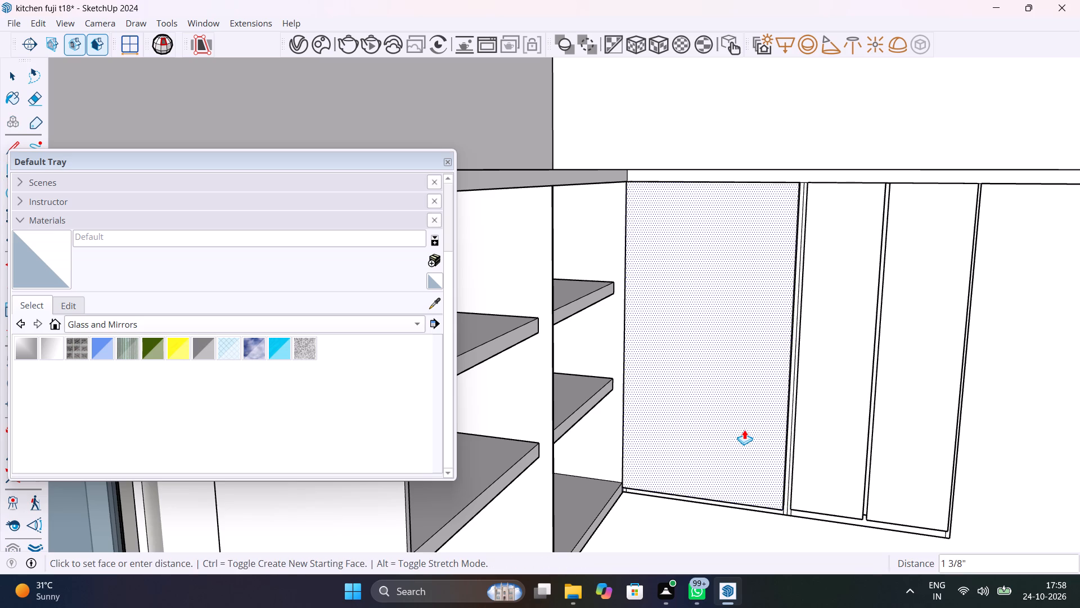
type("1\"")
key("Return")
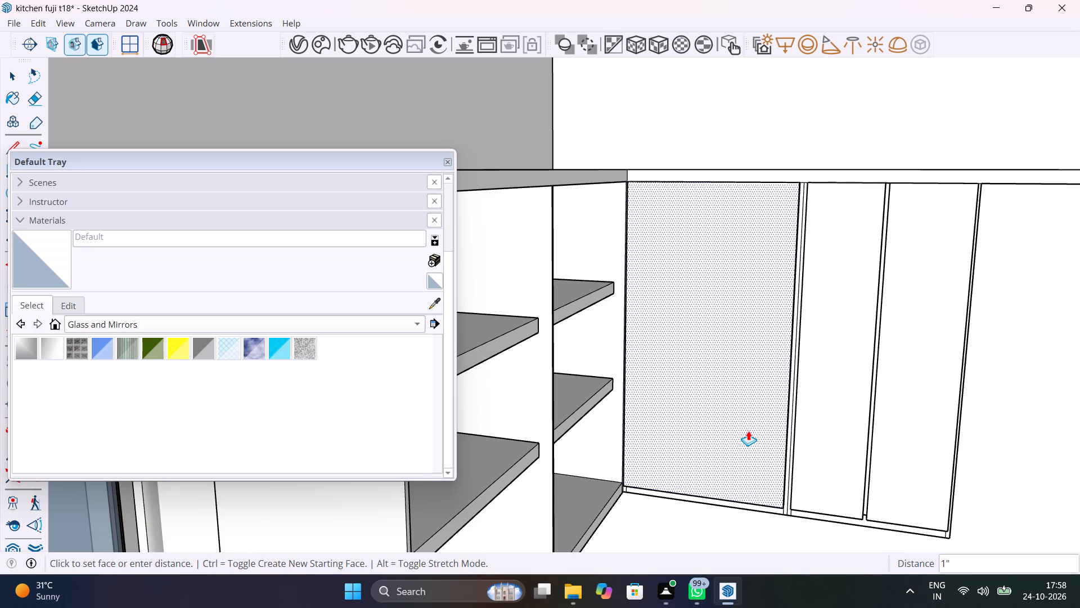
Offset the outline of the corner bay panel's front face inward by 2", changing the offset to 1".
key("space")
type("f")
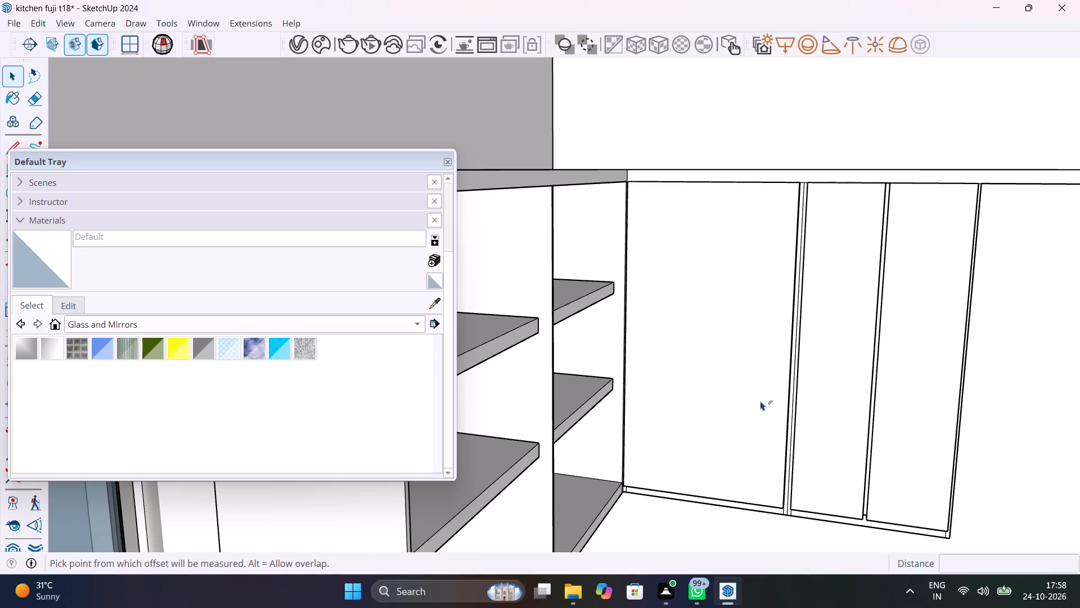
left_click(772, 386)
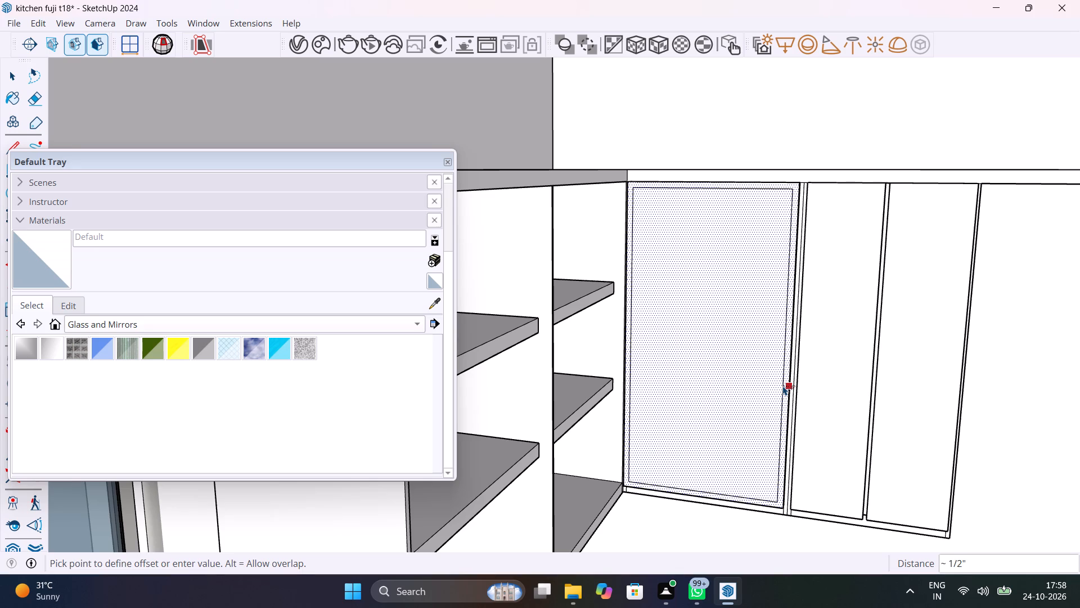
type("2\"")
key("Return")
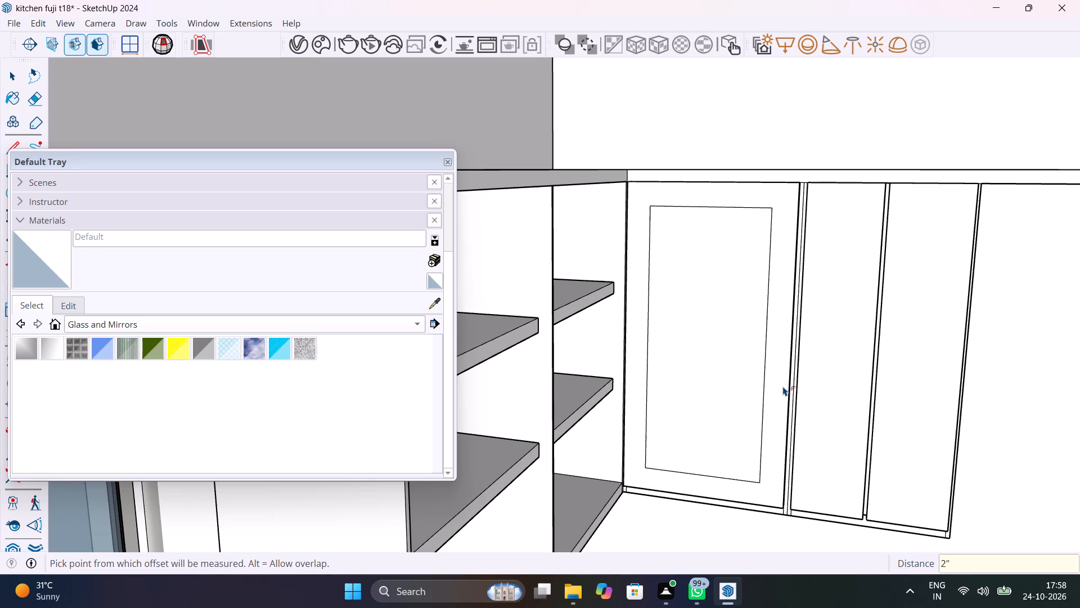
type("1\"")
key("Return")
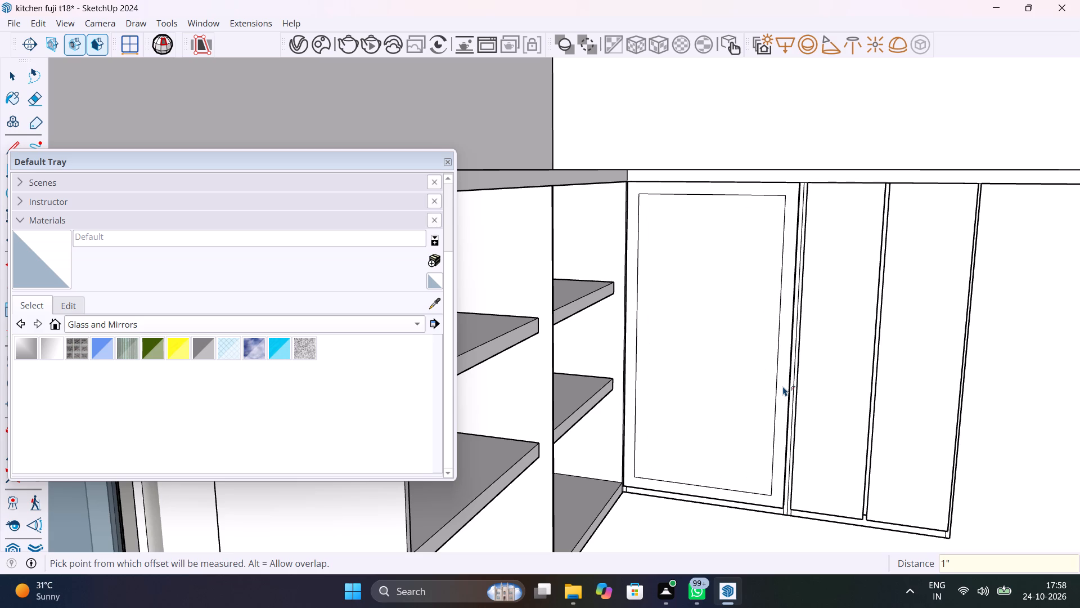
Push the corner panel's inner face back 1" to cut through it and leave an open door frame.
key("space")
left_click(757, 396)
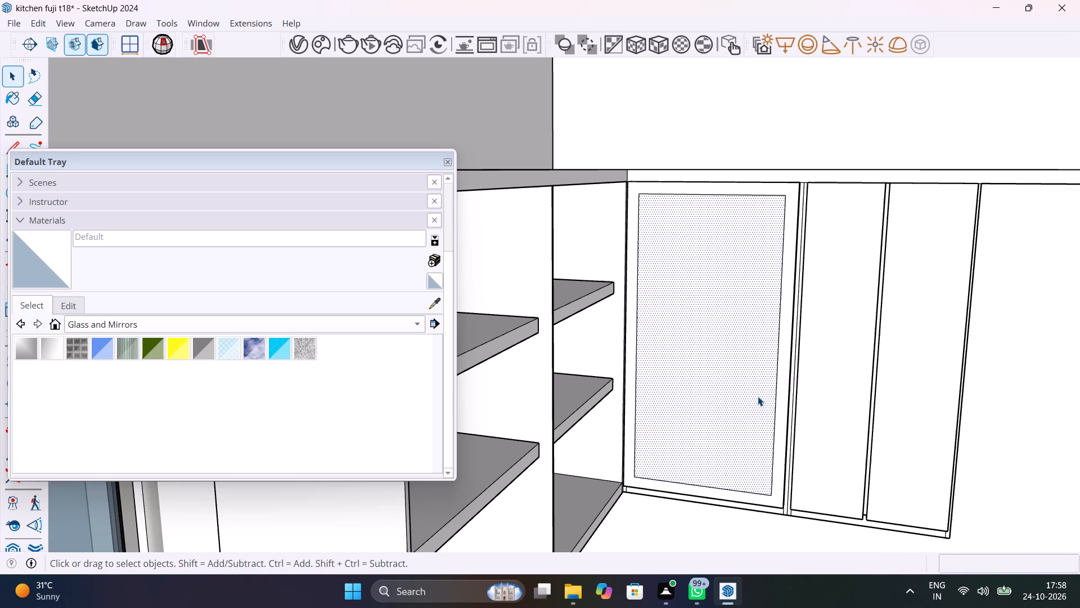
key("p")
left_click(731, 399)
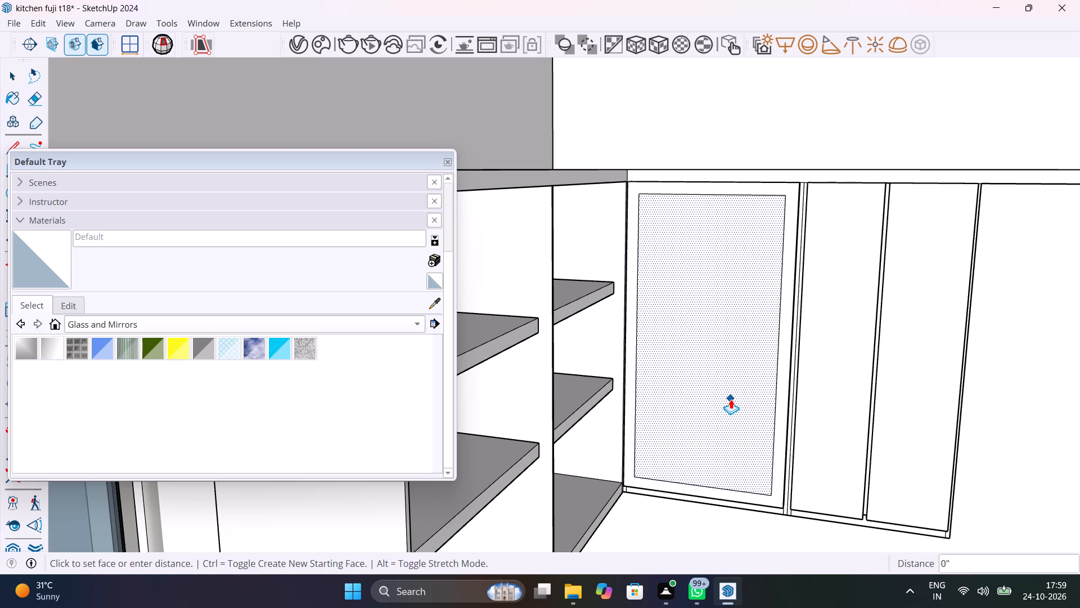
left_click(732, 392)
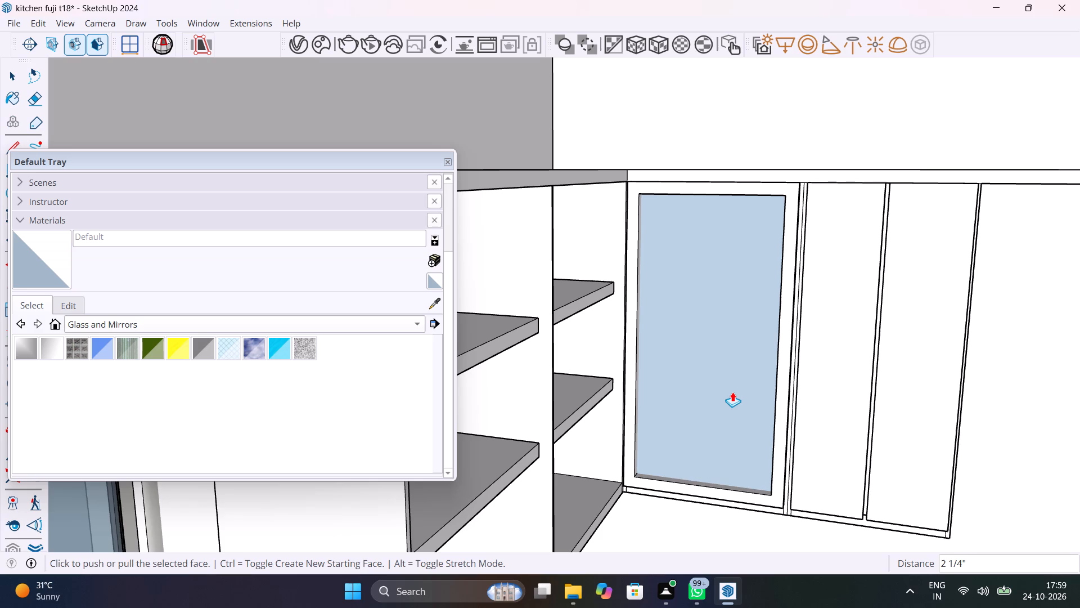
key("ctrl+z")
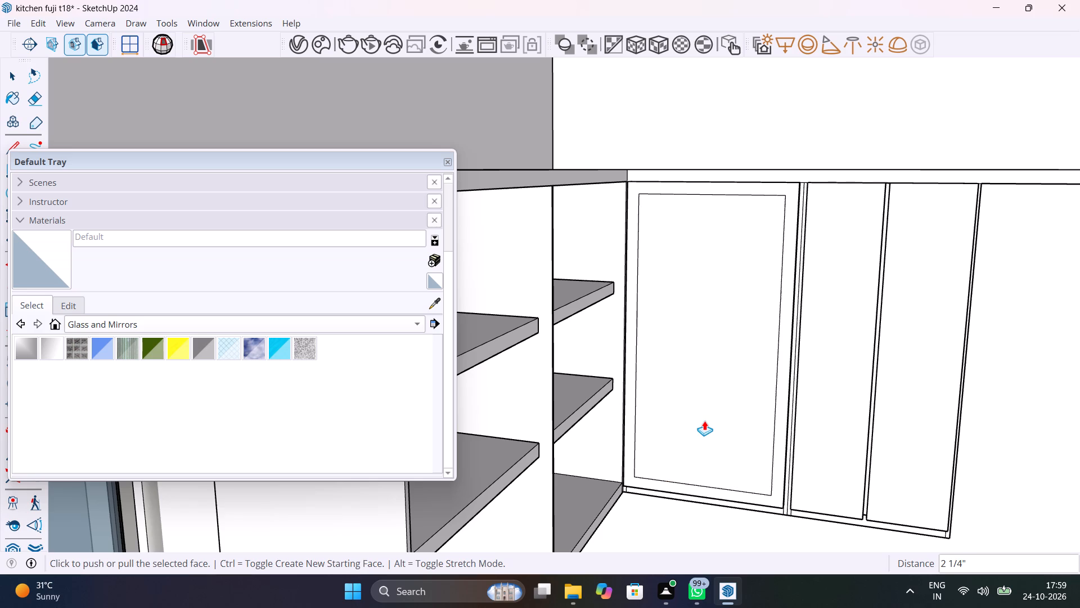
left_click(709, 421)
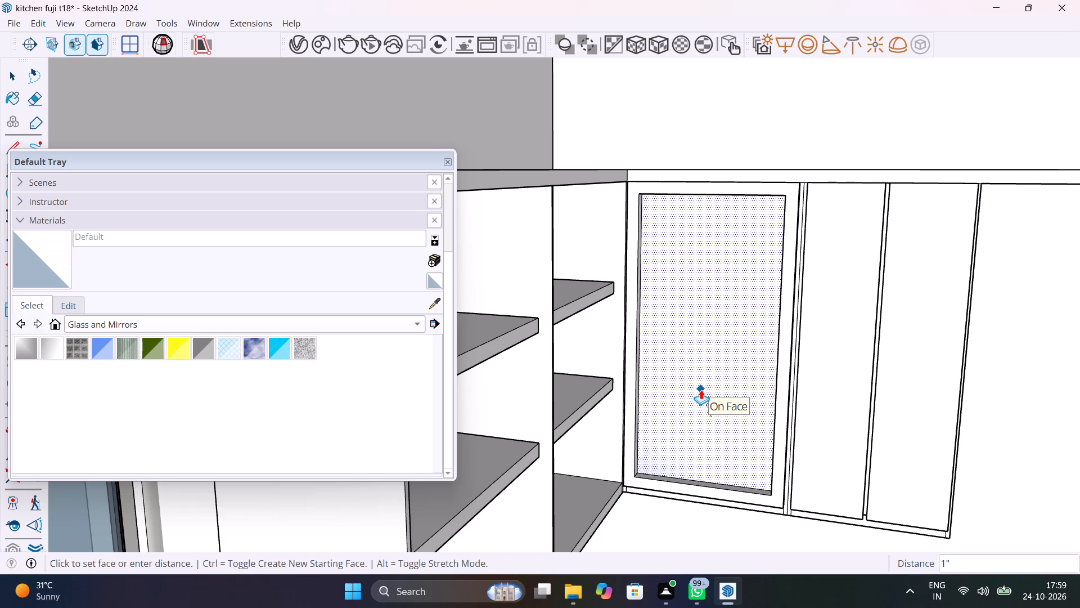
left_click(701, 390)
Hide the Default Tray and examine the corner bay's frame, its edges and the neighbouring doors from several angles.
middle_click_drag(744, 442, 858, 374)
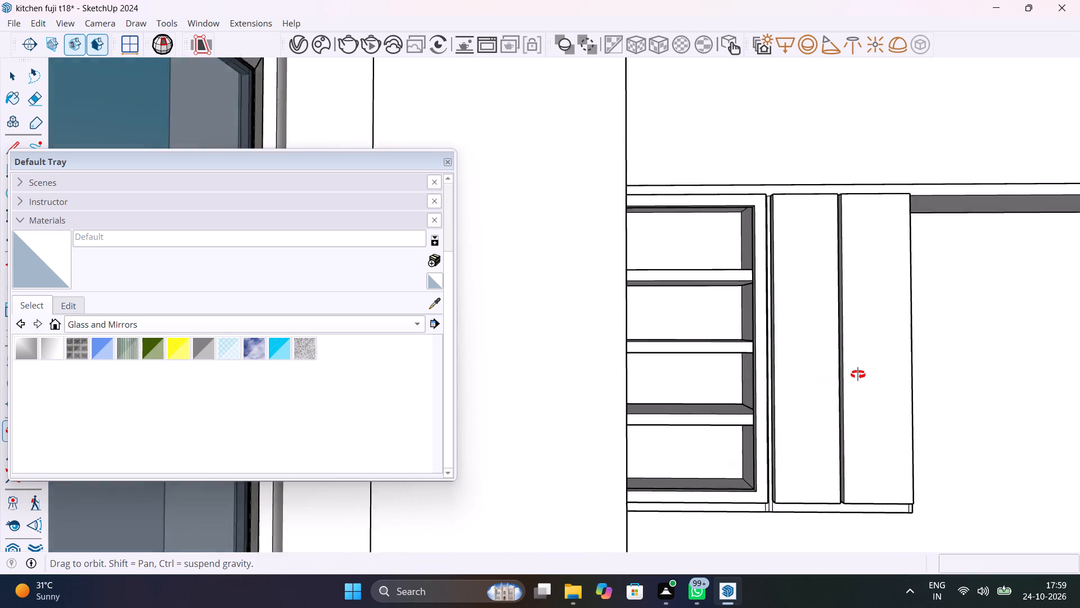
middle_click_drag(858, 374, 594, 424)
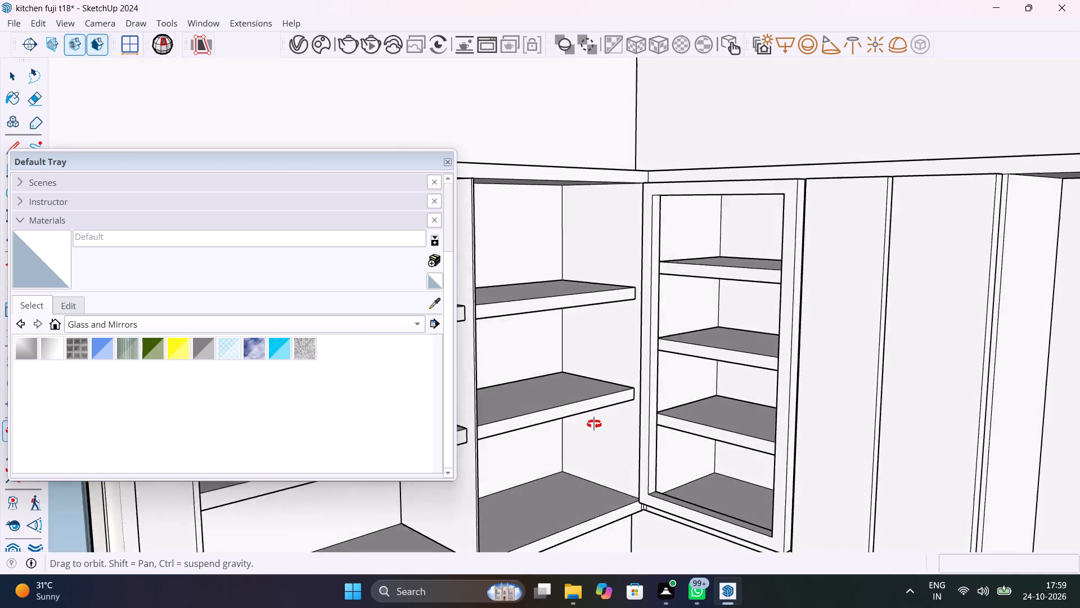
middle_click_drag(594, 424, 629, 442)
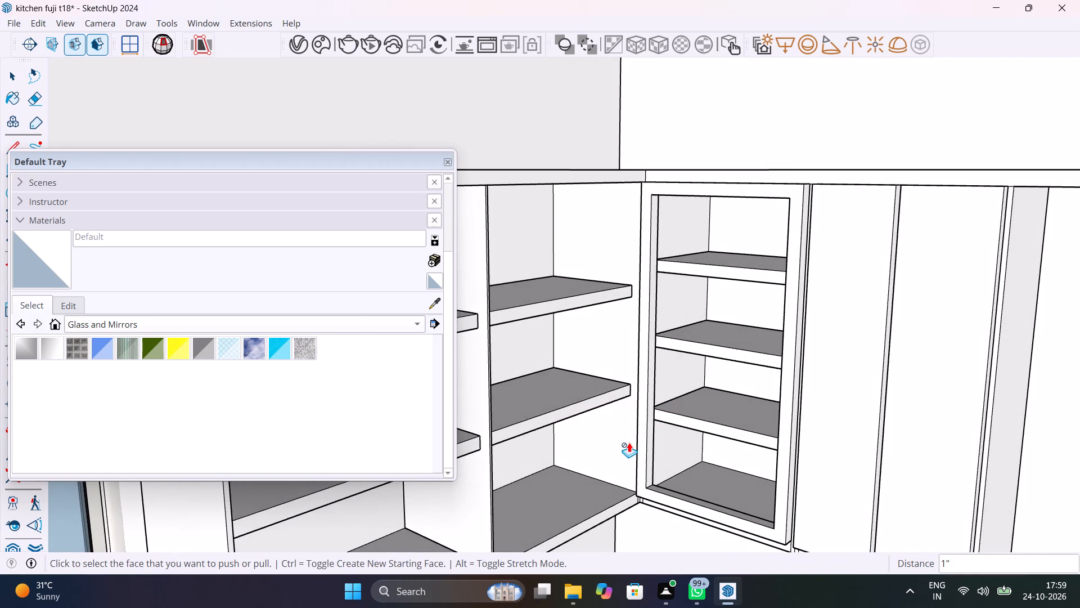
scroll(629, 442, "down", 4)
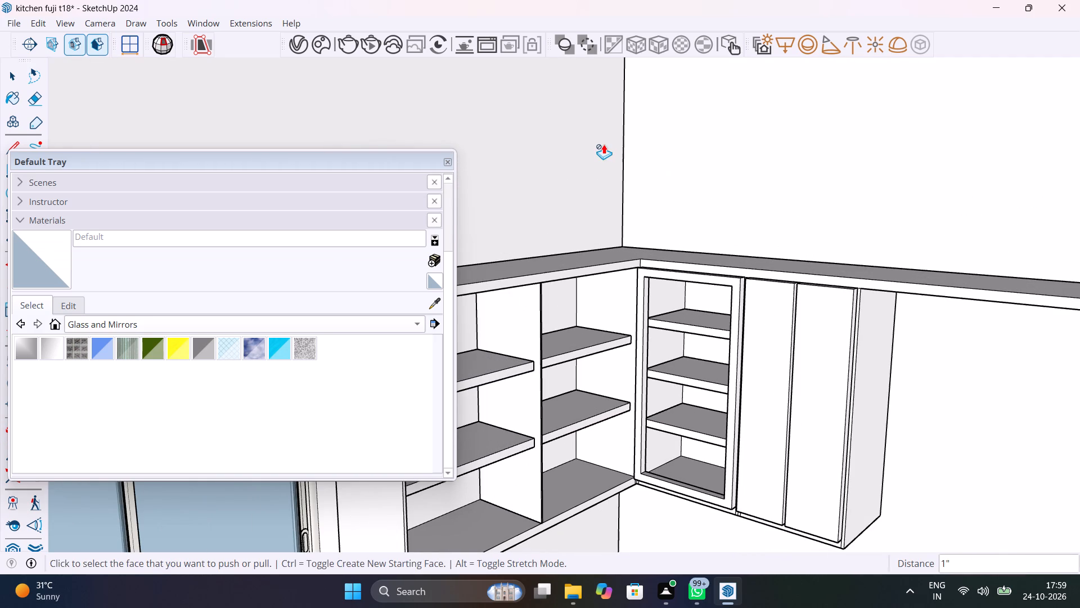
left_click(448, 163)
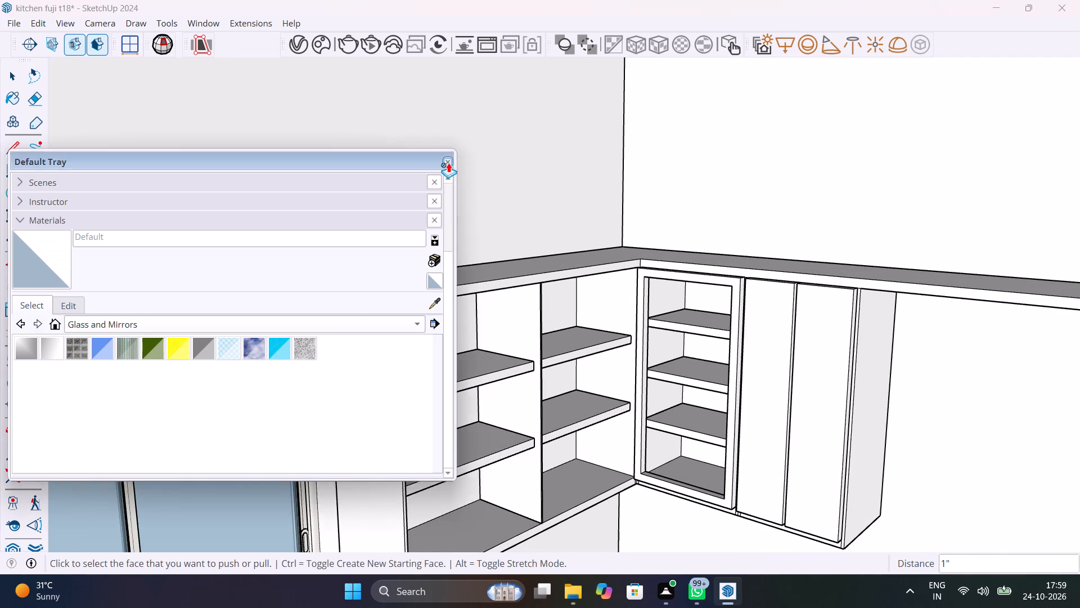
scroll(735, 274, "up", 8)
scroll(758, 320, "up", 4)
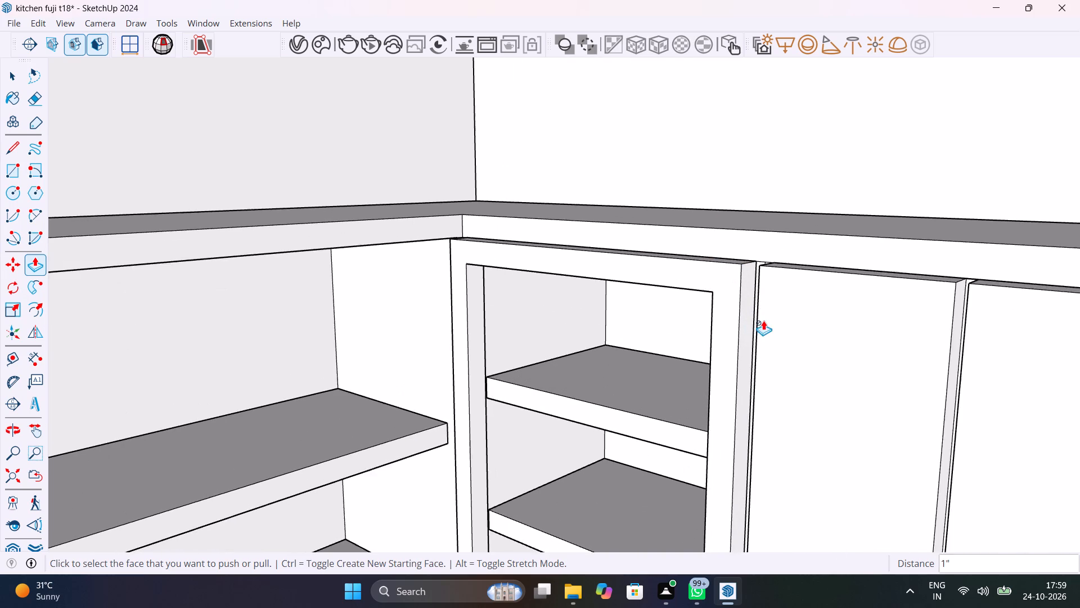
middle_click_drag(763, 318, 924, 278)
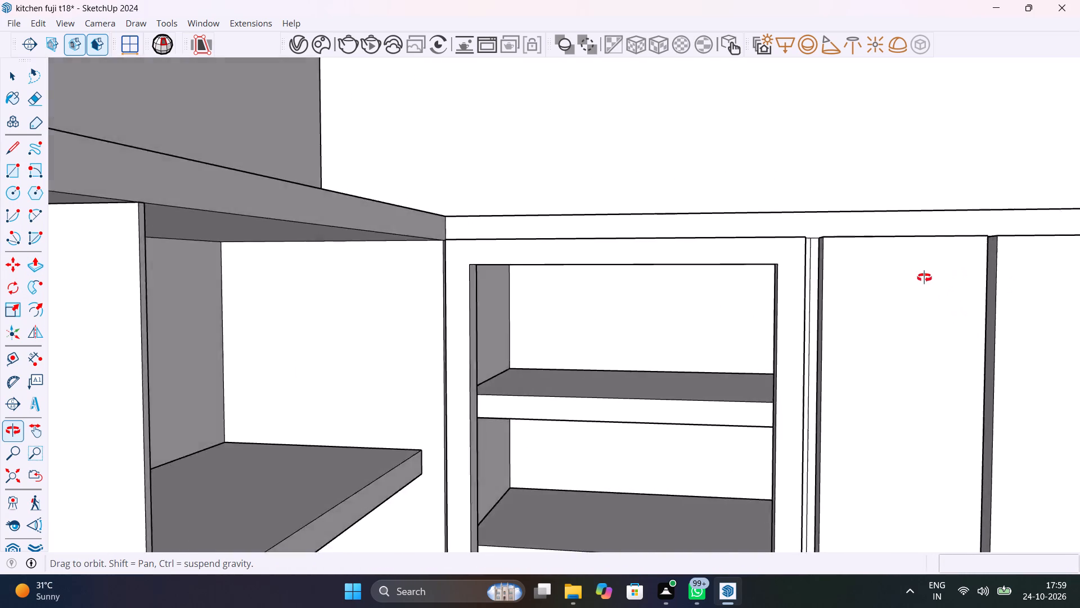
middle_click_drag(924, 278, 747, 376)
scroll(737, 365, "up", 10)
middle_click_drag(822, 375, 858, 378)
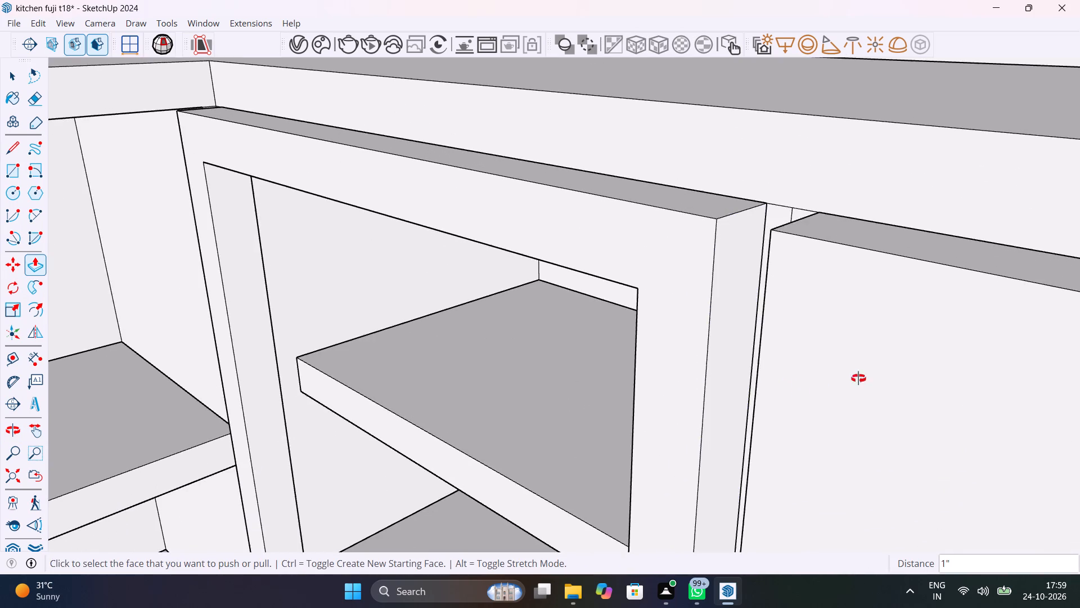
middle_click_drag(858, 378, 799, 295)
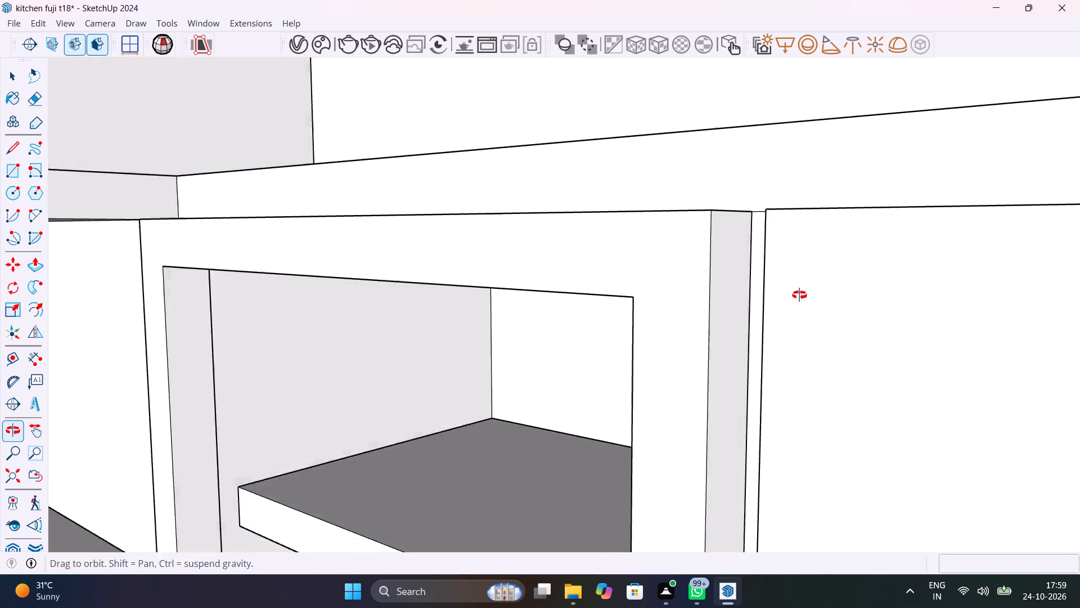
middle_click_drag(799, 295, 817, 323)
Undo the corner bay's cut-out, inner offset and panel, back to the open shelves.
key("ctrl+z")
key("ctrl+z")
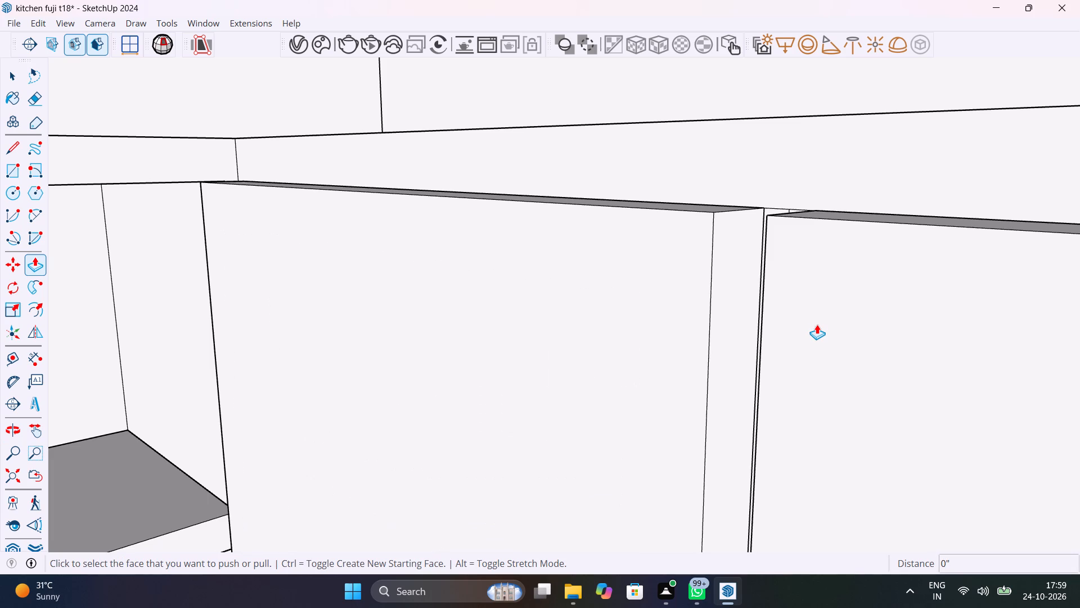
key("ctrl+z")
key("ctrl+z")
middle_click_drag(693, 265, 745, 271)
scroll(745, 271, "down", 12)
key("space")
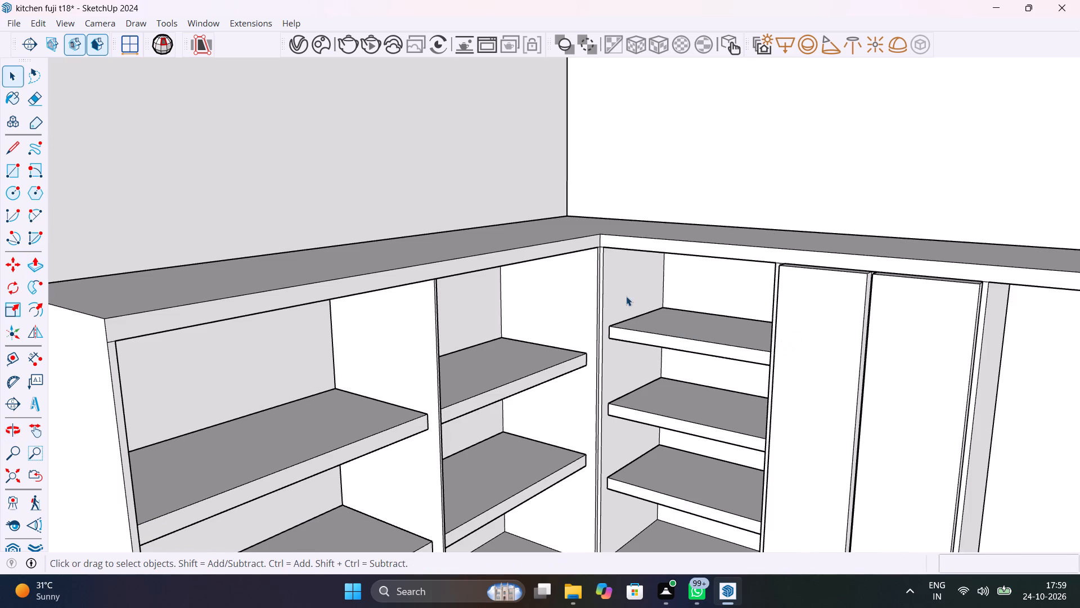
Undo one more change to bring back the construction guide lines around the wall cabinets.
scroll(626, 292, "up", 5)
key("ctrl+z")
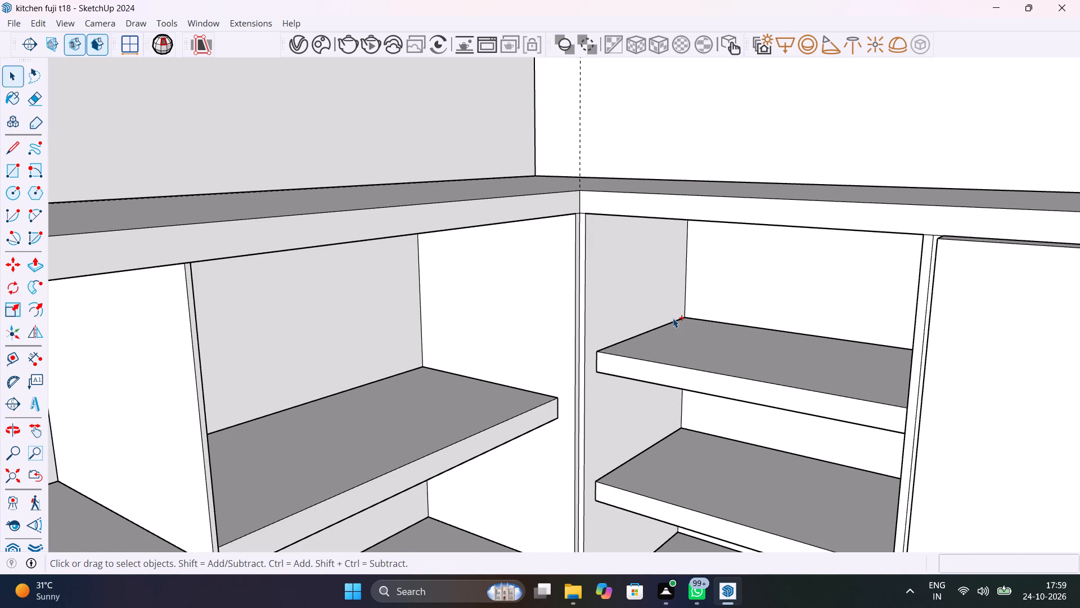
Draw a rectangle about 1' 2" by 2' 3 3/16" over the corner bay's opening and pull it out 1" as a door panel.
key("r")
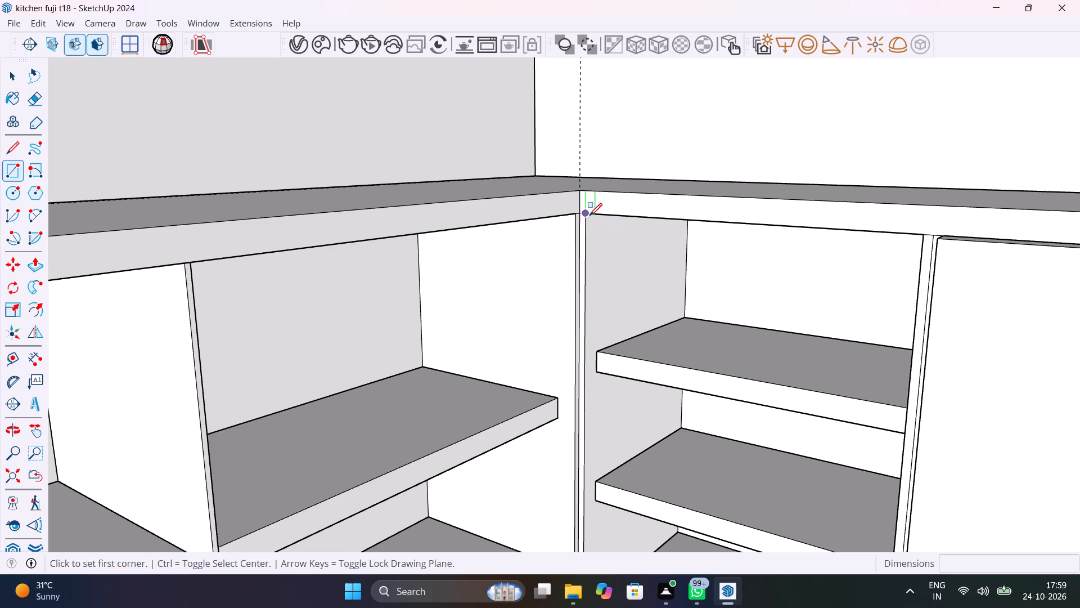
left_click(589, 216)
scroll(753, 362, "down", 16)
scroll(772, 484, "up", 2)
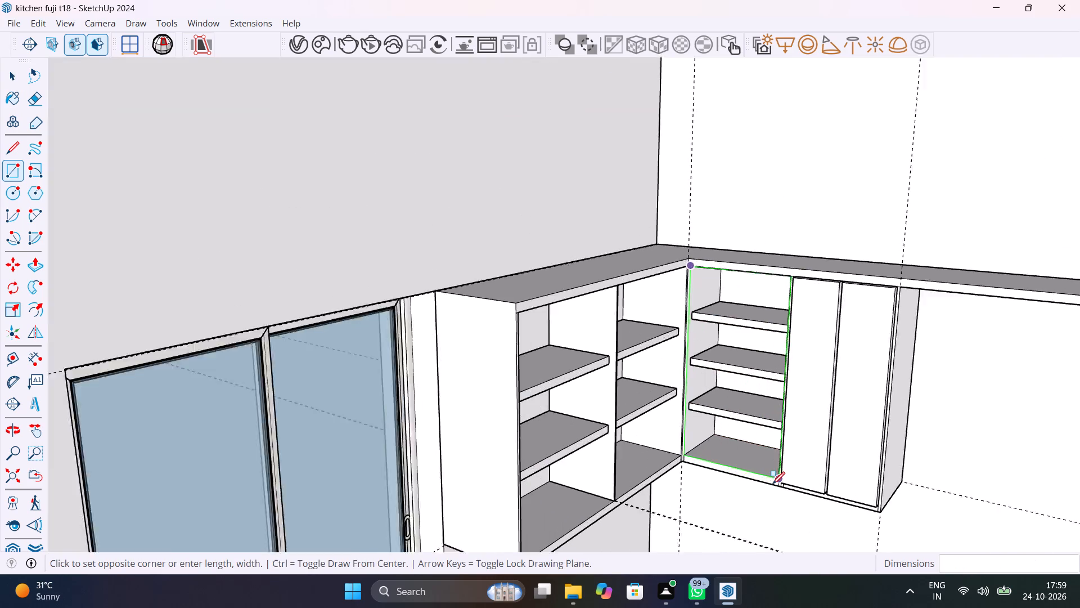
scroll(772, 484, "up", 18)
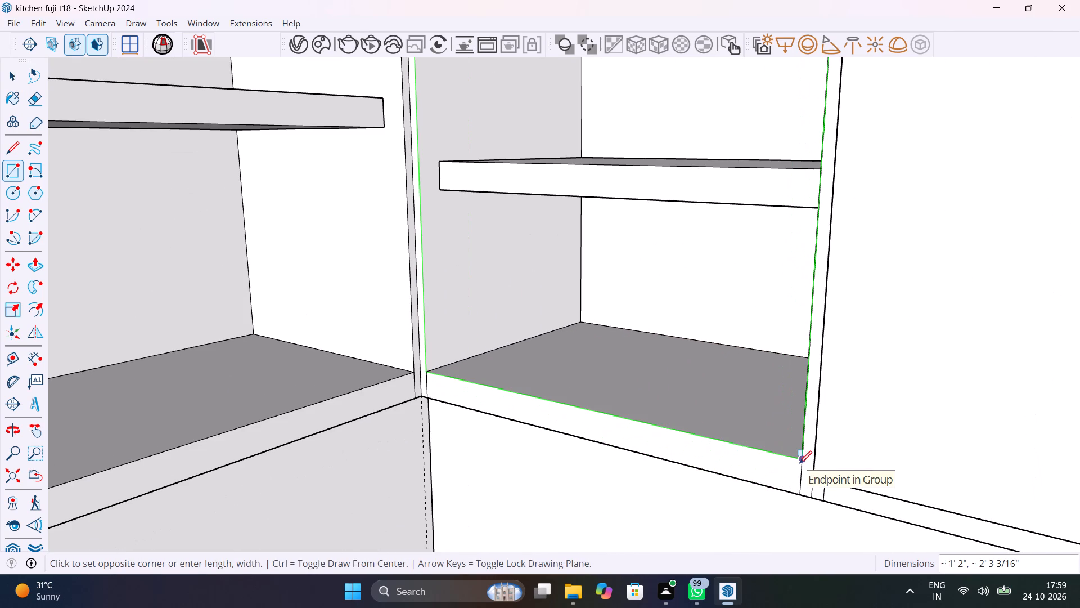
left_click(799, 463)
scroll(758, 443, "down", 6)
key("p")
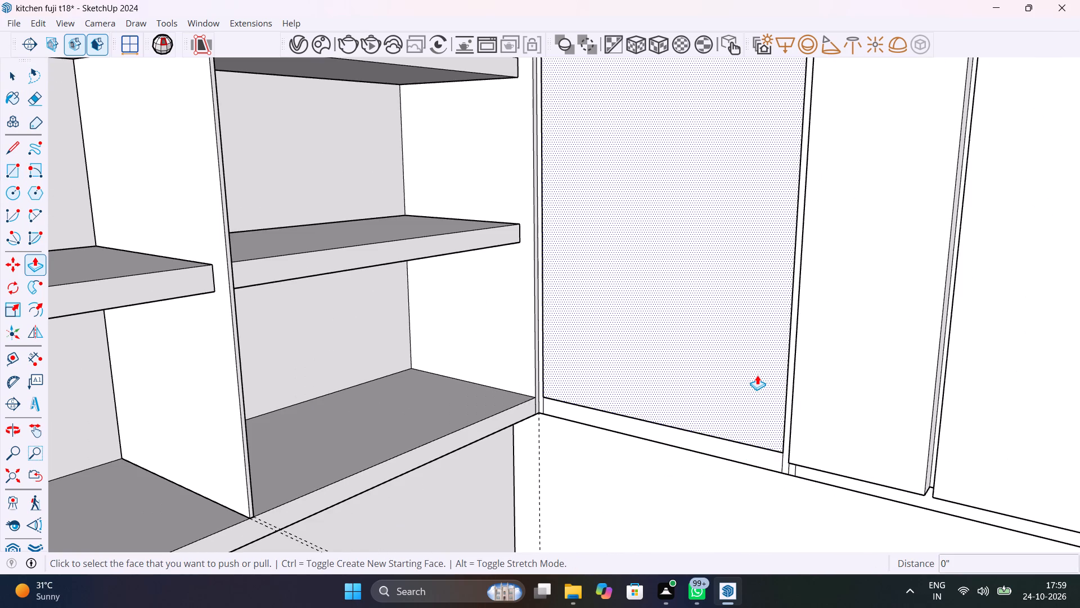
left_click(757, 375)
type("1\"")
key("Return")
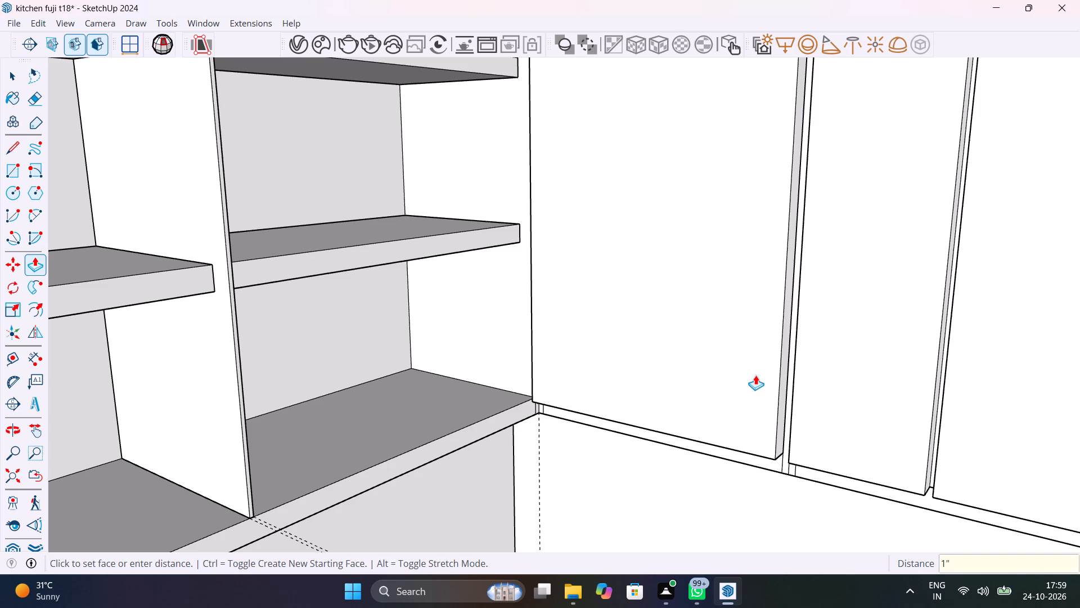
Offset the corner panel's front face edges inward by 1".
scroll(755, 375, "down", 5)
key("f")
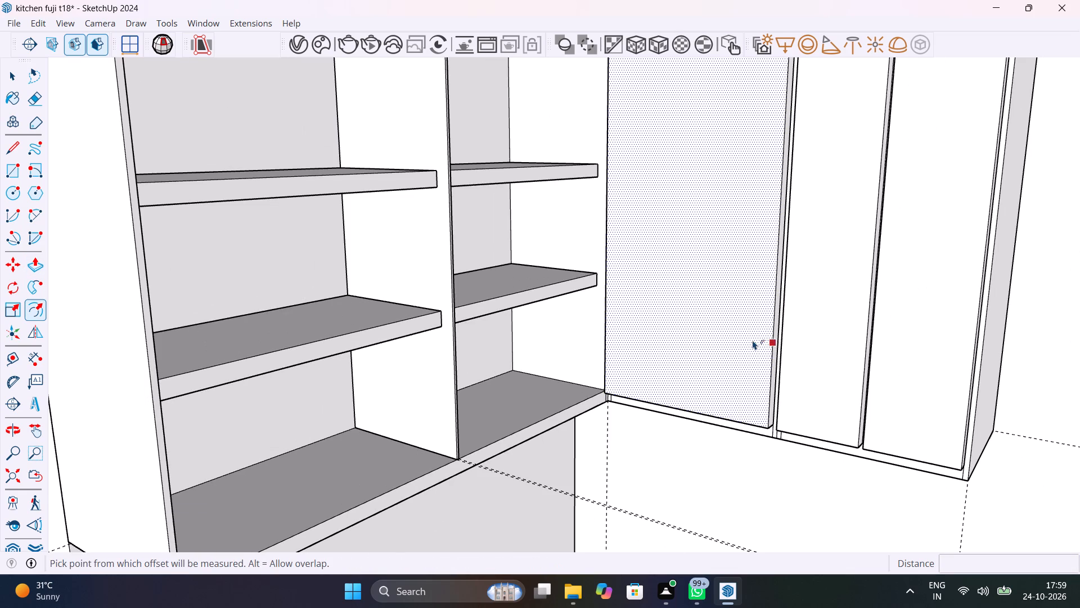
left_click(769, 334)
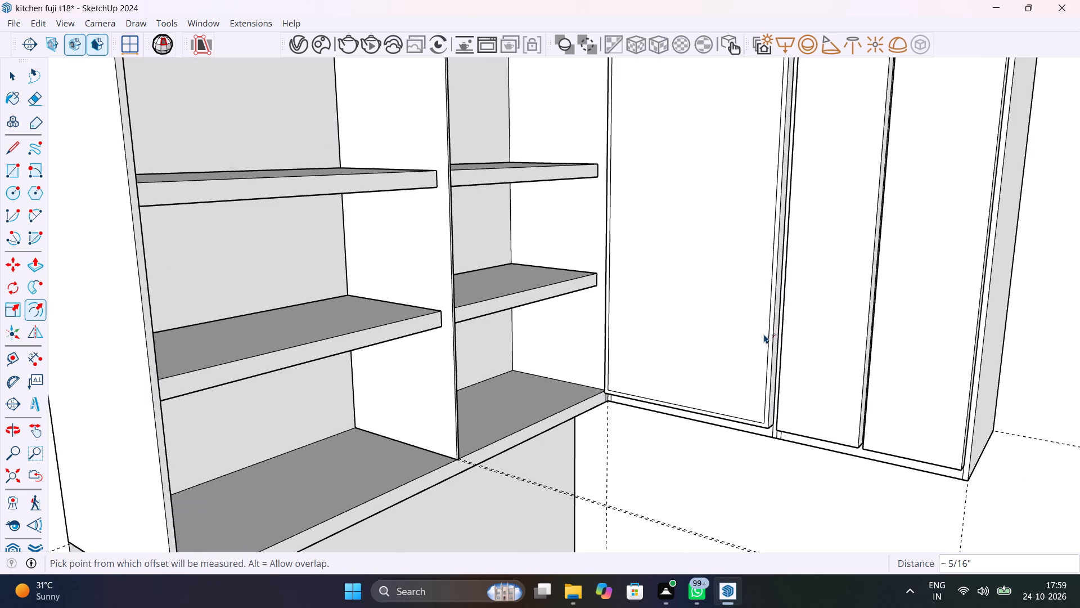
type("1\"")
key("Return")
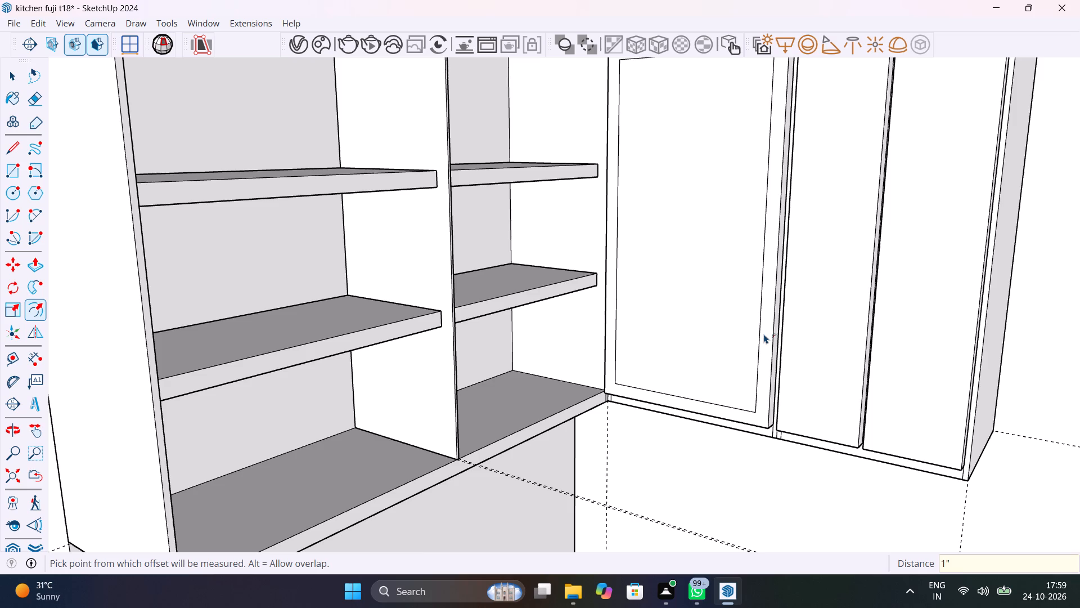
Push the corner panel's inner face back 1" to cut through it and leave an open door frame.
scroll(764, 334, "down", 11)
scroll(732, 332, "down", 1, "shift")
middle_click_drag(732, 332, 819, 457, "shift")
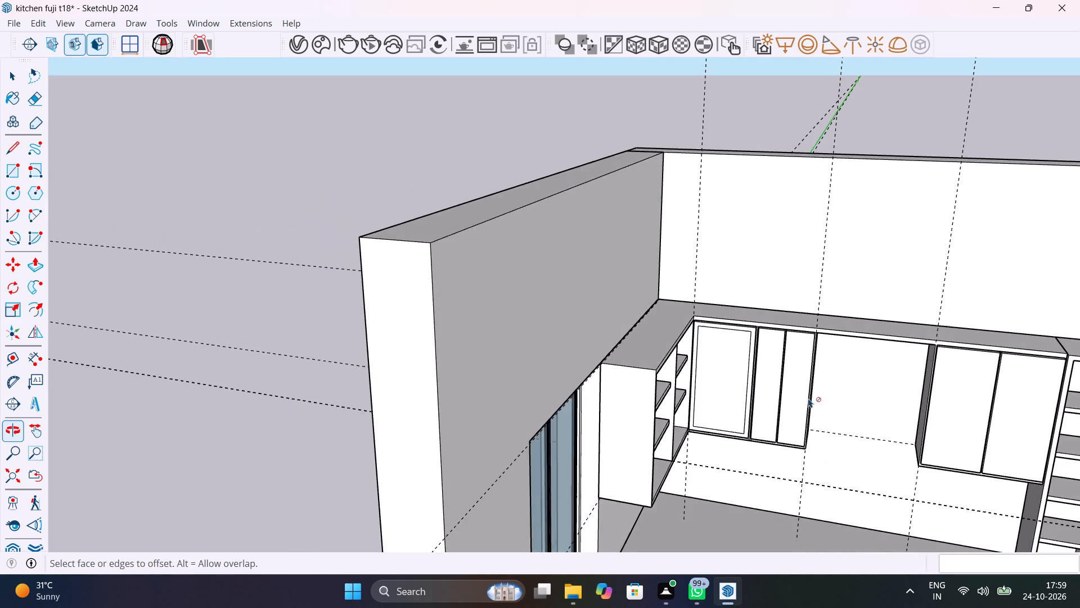
scroll(750, 348, "up", 11)
key("p")
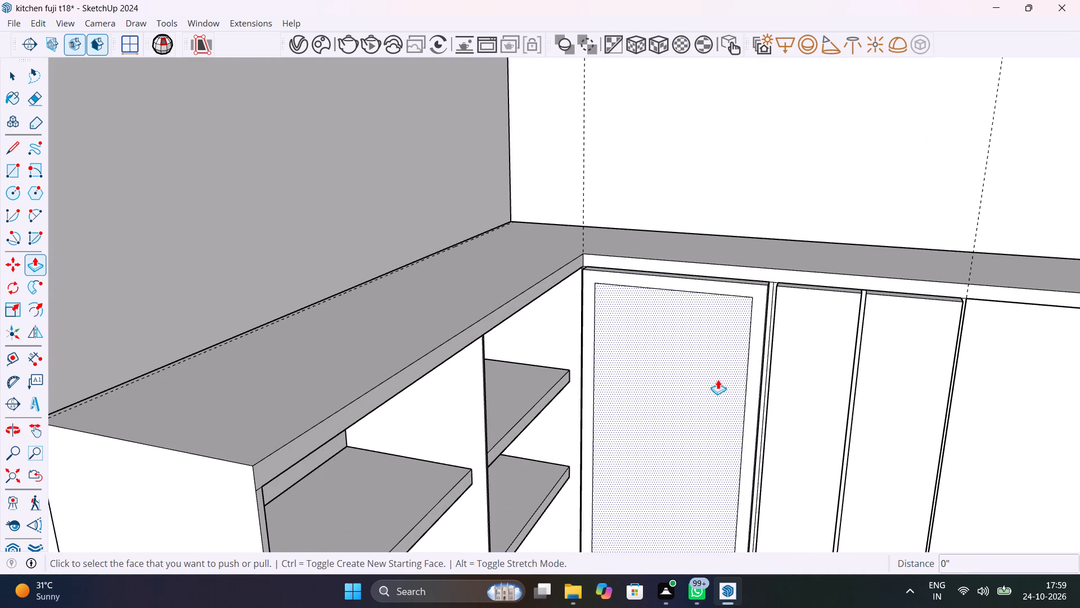
left_click(717, 378)
left_click(703, 347)
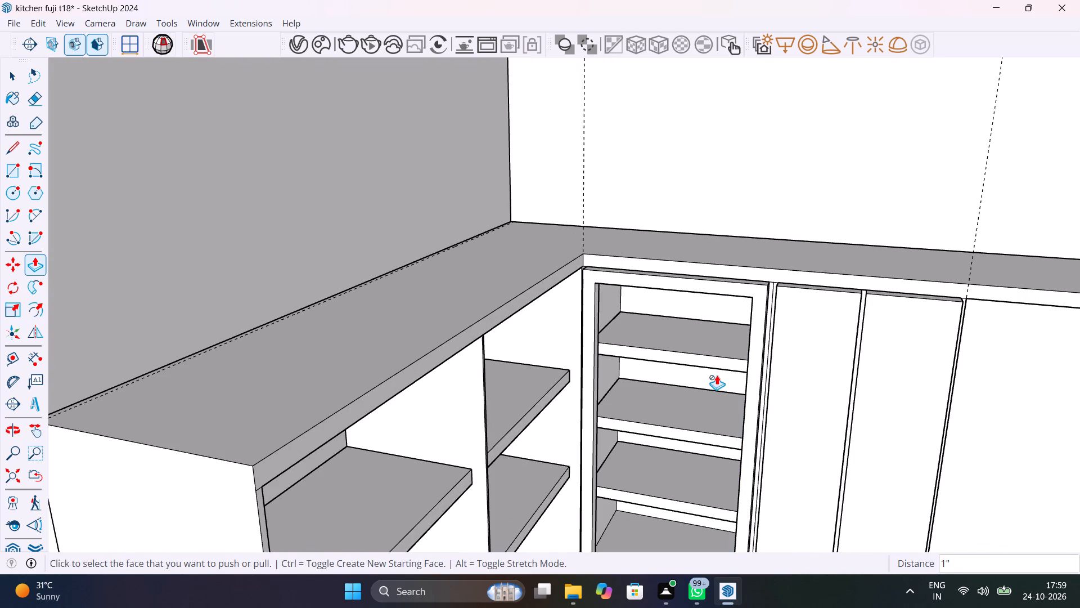
Select the whole corner door frame, make it a group, and clear the selection.
middle_click_drag(695, 390, 570, 296)
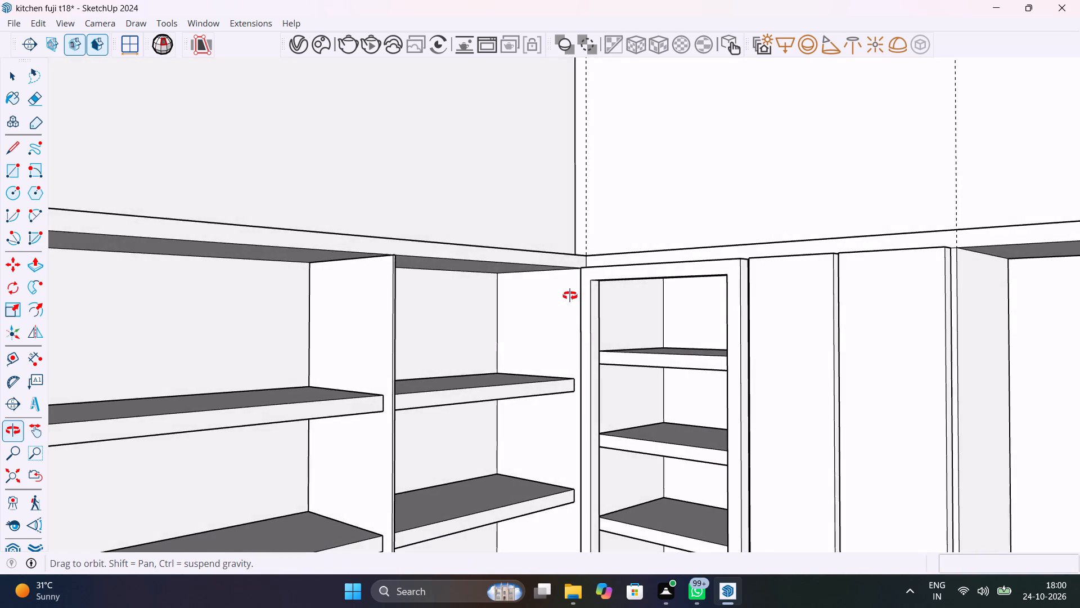
middle_click_drag(570, 296, 592, 342)
scroll(608, 344, "down", 4)
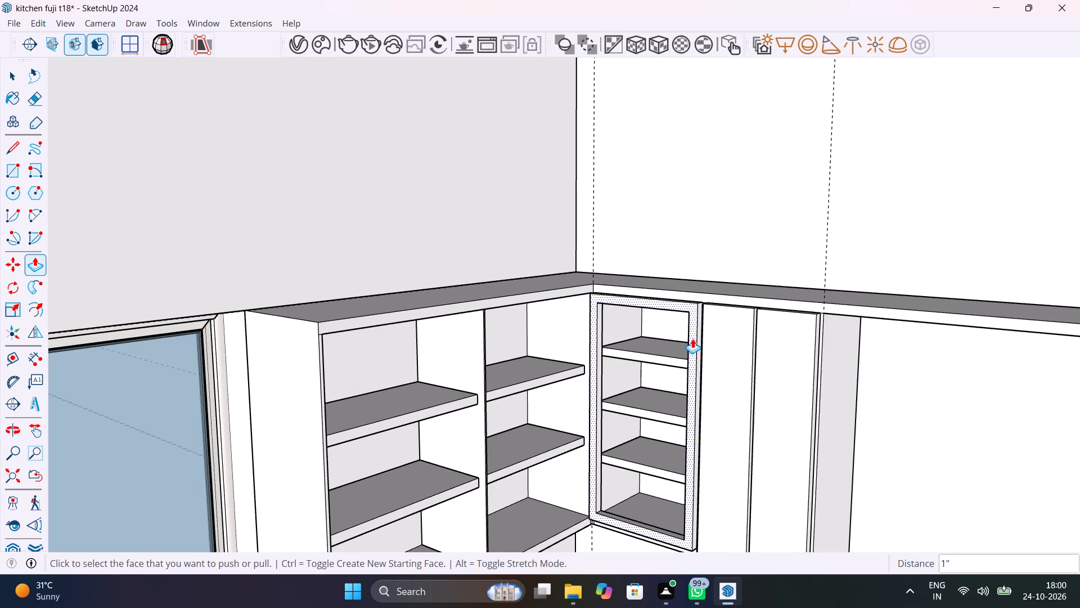
key("space")
scroll(692, 338, "up", 5)
left_click(692, 338)
triple_click(692, 338)
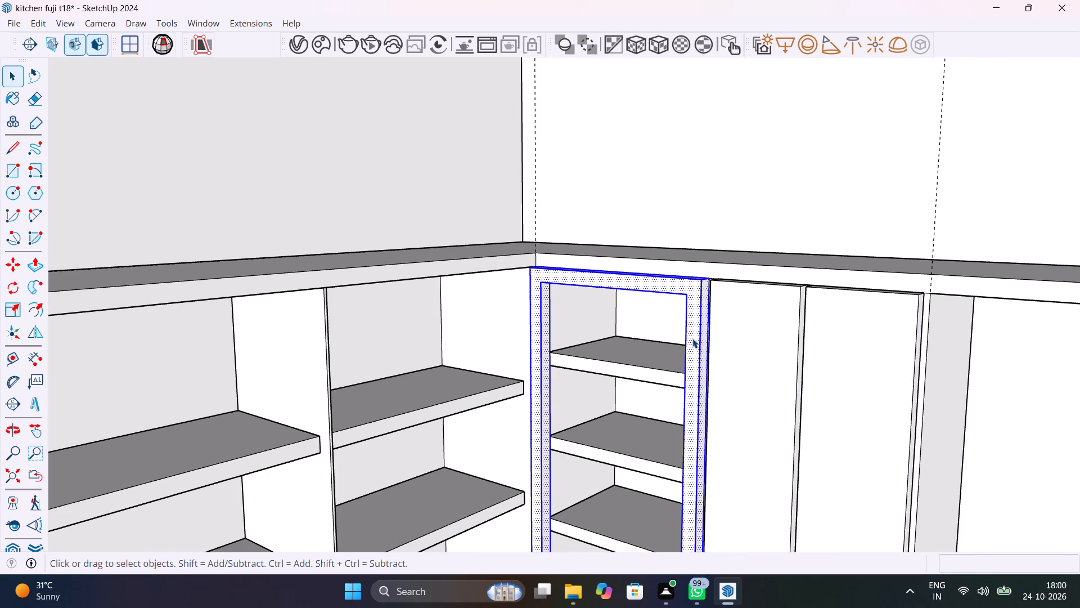
right_click(692, 338)
left_click(742, 141)
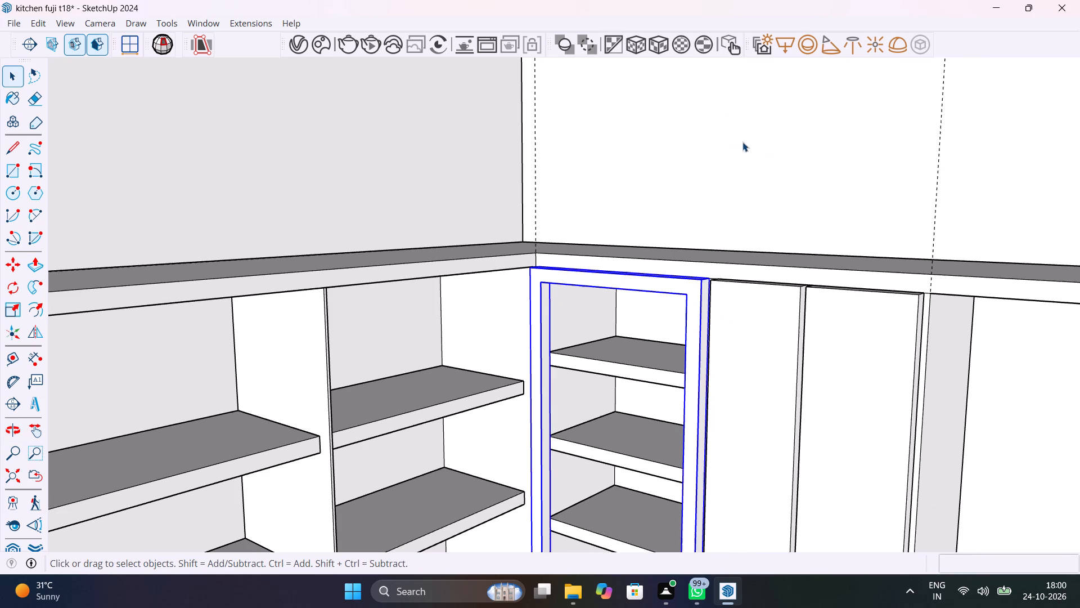
scroll(656, 280, "down", 17)
left_click(904, 135)
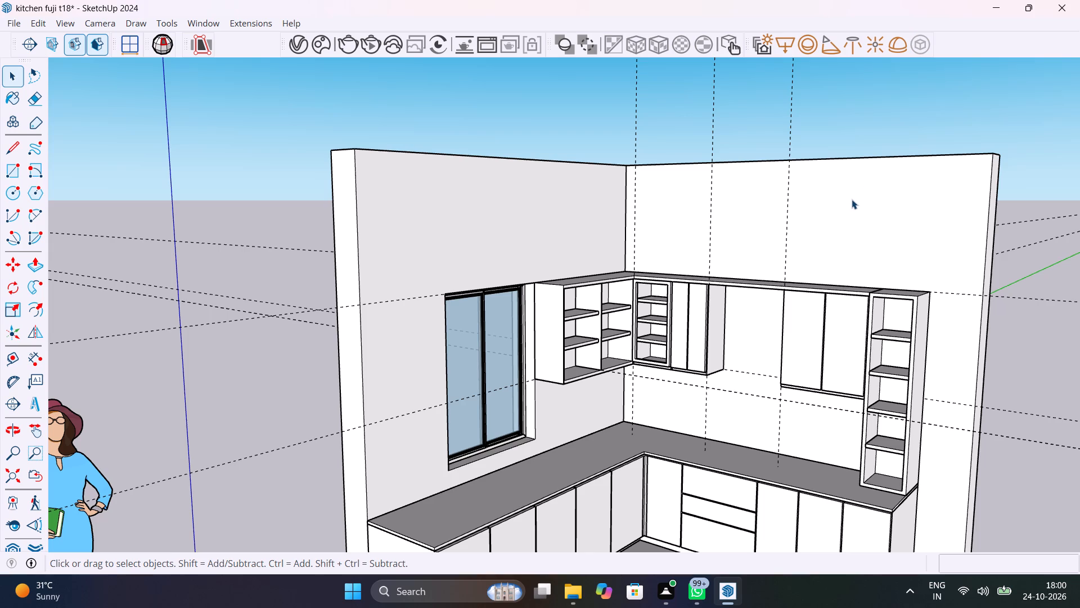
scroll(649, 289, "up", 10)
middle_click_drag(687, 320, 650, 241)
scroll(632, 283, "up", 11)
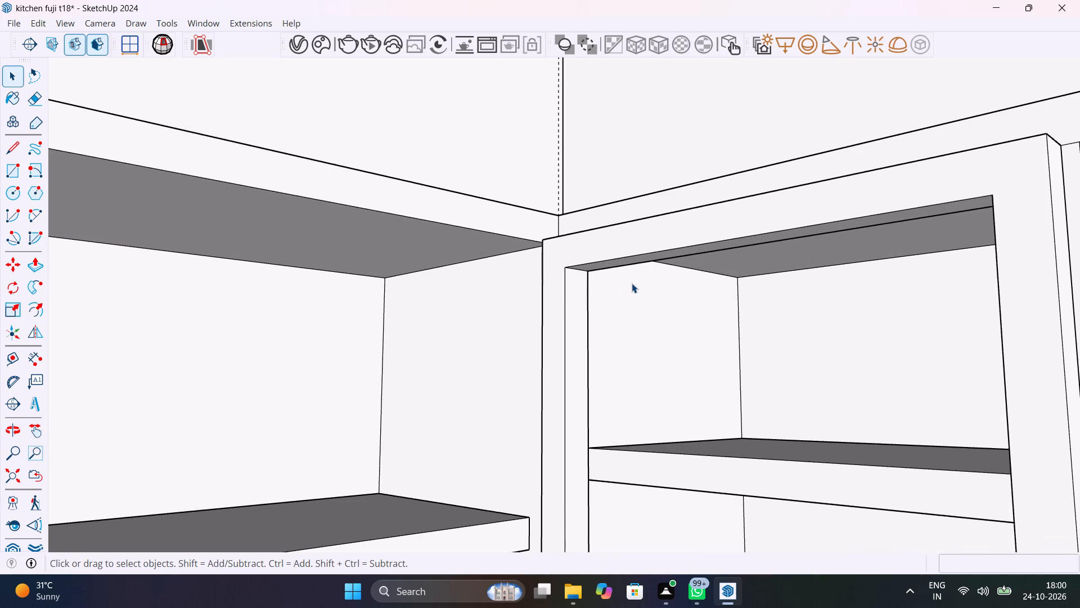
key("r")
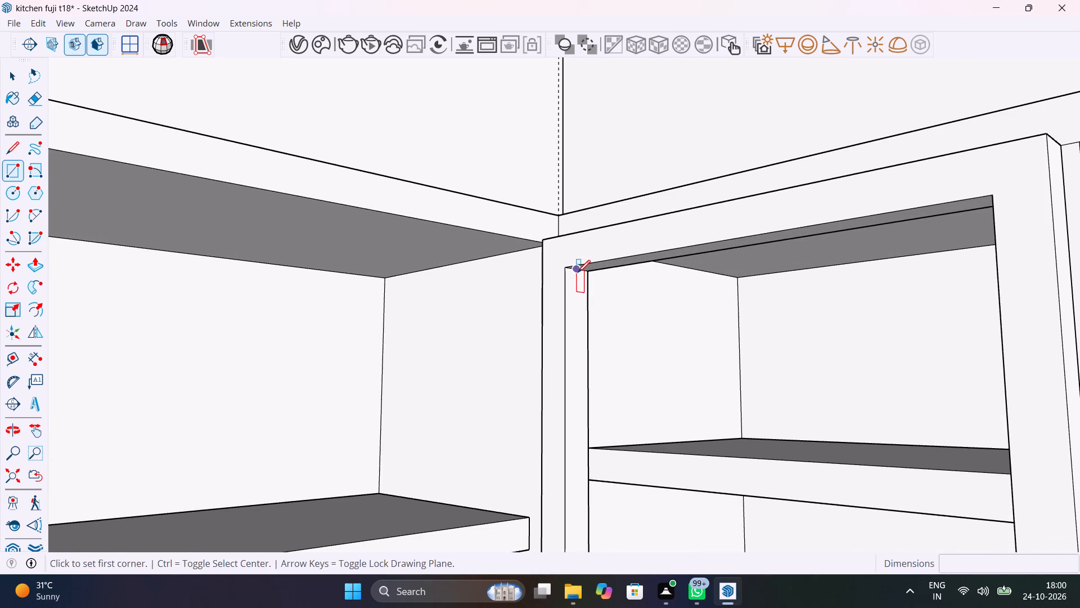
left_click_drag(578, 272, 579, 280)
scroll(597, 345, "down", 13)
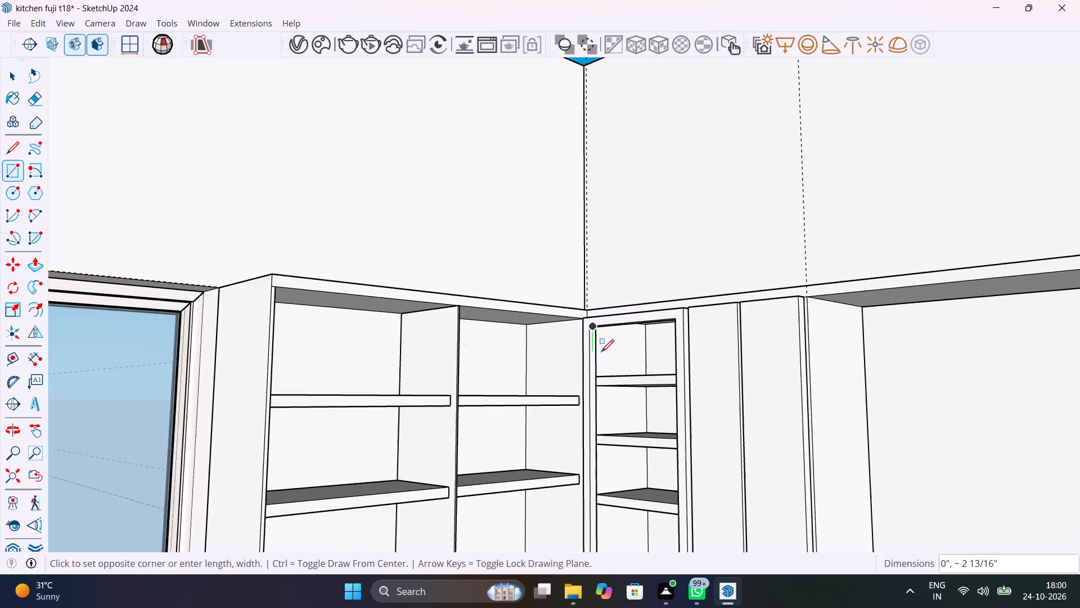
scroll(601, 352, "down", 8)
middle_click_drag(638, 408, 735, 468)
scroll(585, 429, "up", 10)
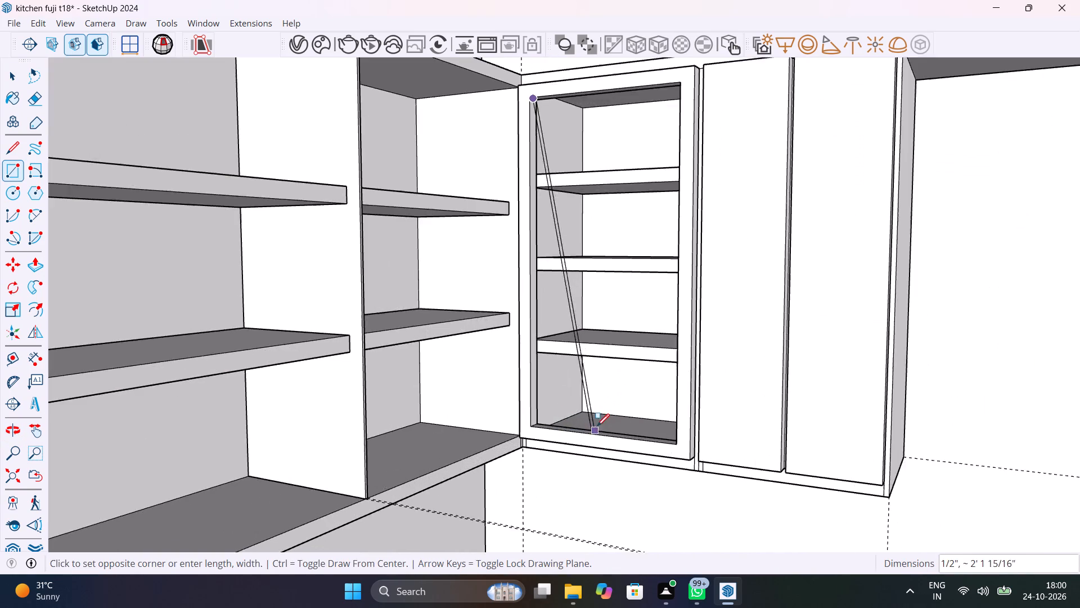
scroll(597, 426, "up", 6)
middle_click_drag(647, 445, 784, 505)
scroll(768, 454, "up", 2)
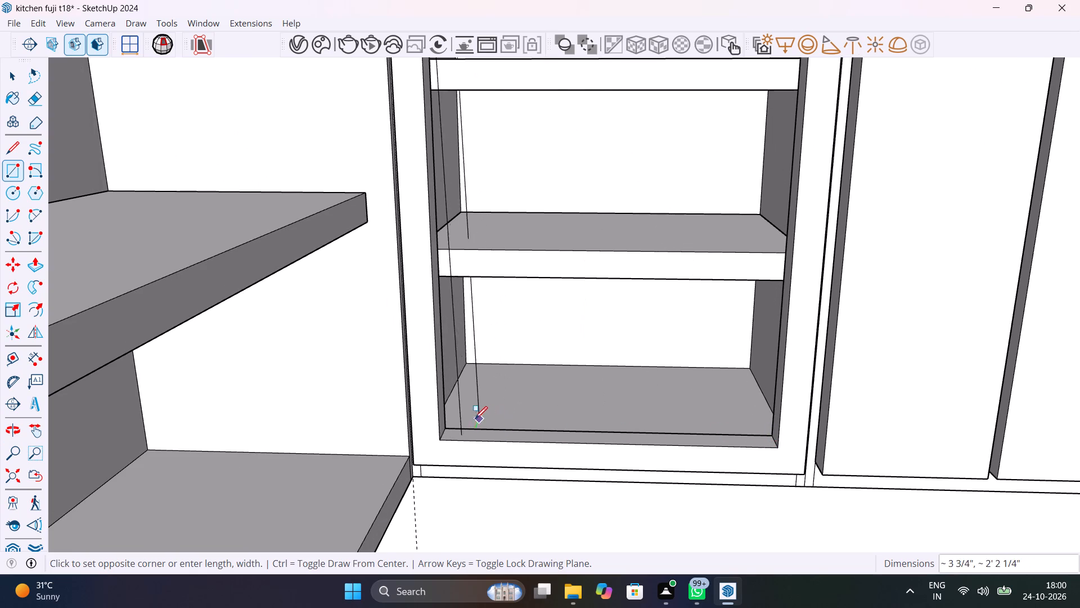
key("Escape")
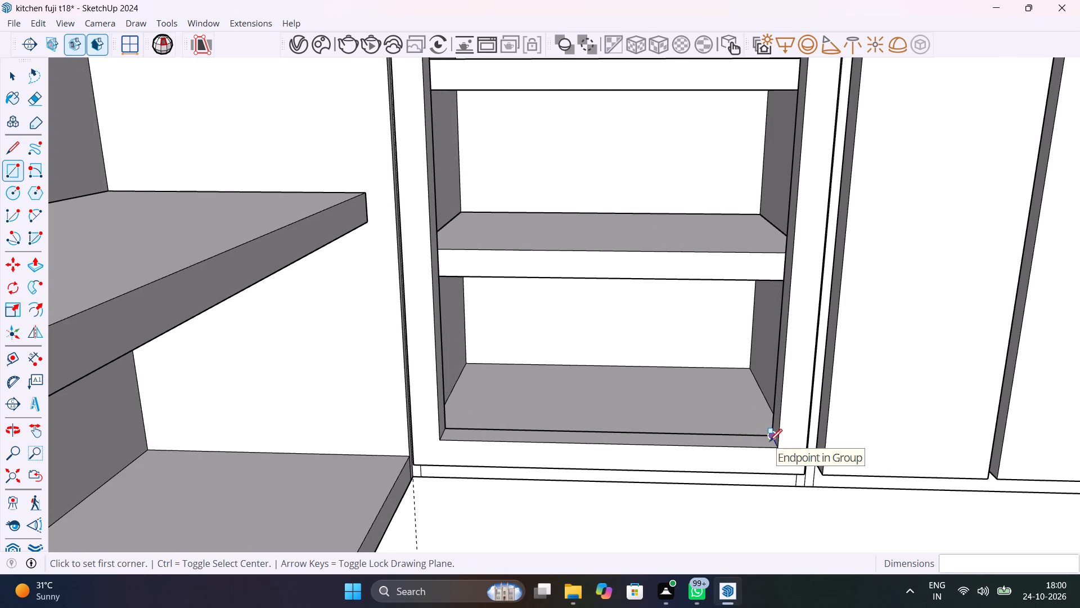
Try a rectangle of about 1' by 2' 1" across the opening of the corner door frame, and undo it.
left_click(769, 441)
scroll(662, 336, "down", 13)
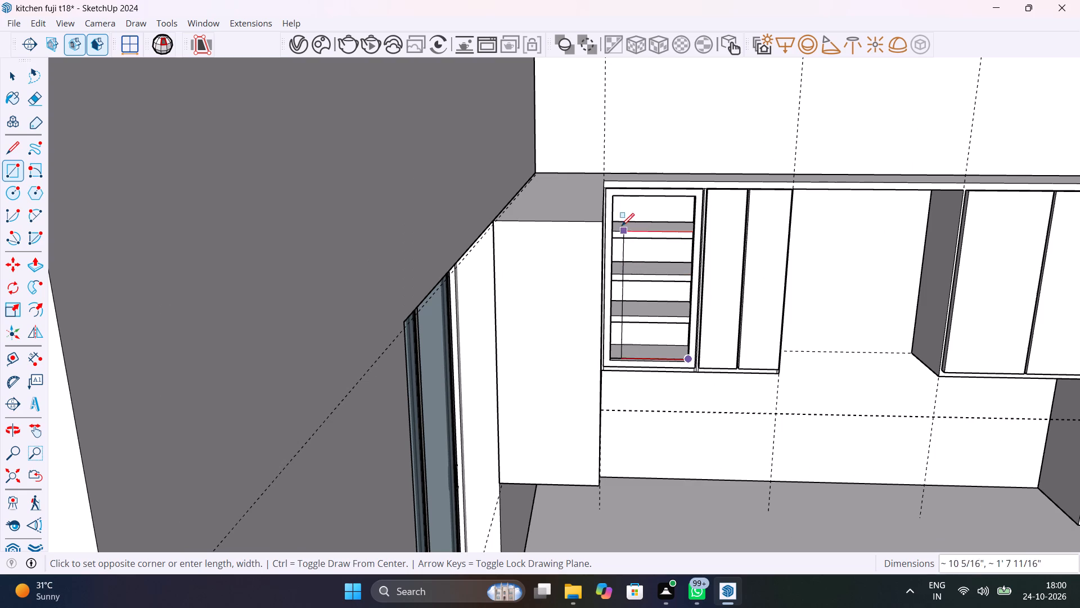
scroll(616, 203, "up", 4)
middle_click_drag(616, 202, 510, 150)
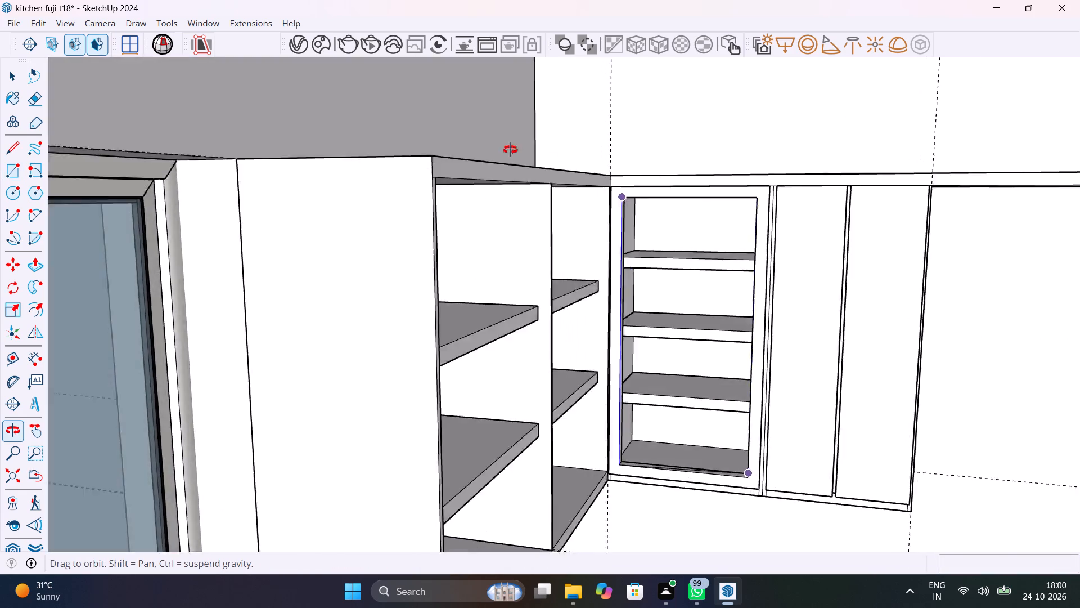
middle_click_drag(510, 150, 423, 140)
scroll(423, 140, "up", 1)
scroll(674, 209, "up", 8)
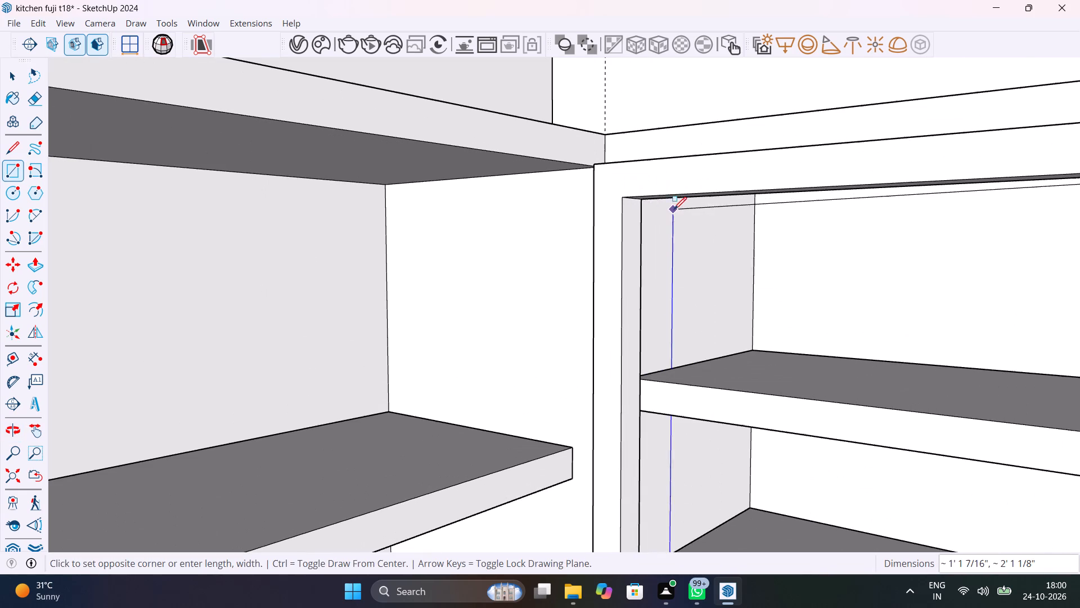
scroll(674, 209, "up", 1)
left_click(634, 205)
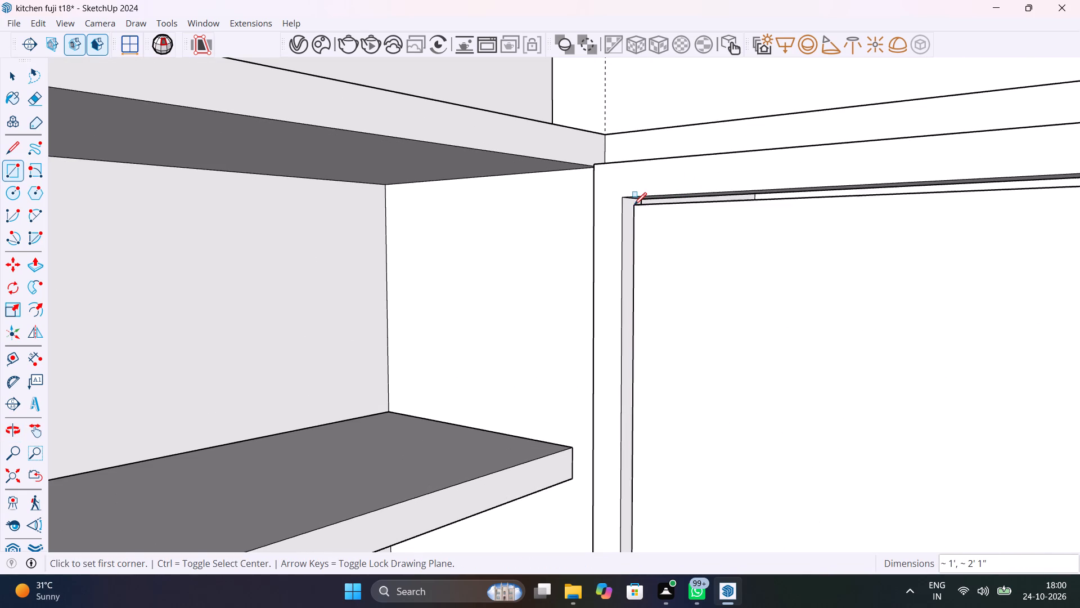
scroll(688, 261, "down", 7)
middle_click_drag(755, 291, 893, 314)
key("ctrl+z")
Draw a rectangle of about 1' by 2' 1 3/16" across the corner door frame's opening, locked parallel to the frame's front.
middle_click_drag(877, 324, 804, 167, "shift")
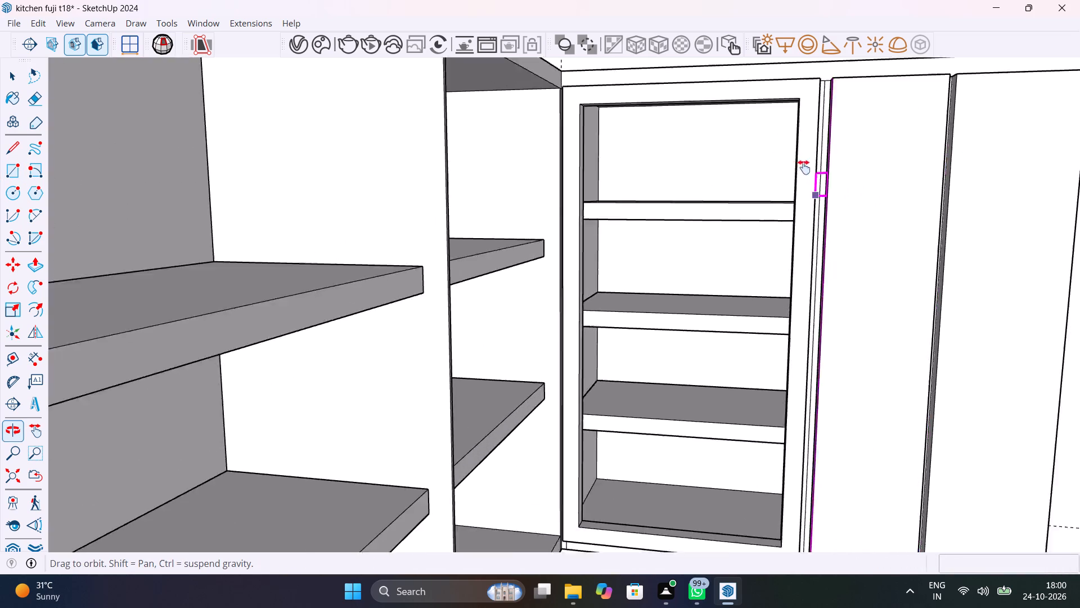
middle_click_drag(804, 167, 817, 215, "shift")
scroll(738, 473, "up", 9)
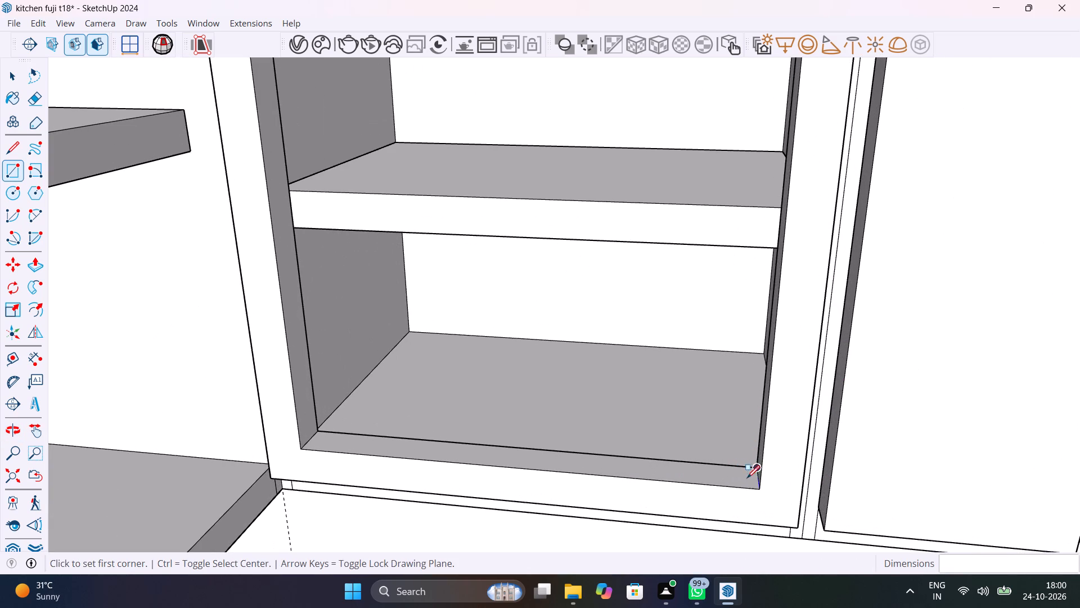
scroll(757, 479, "up", 9)
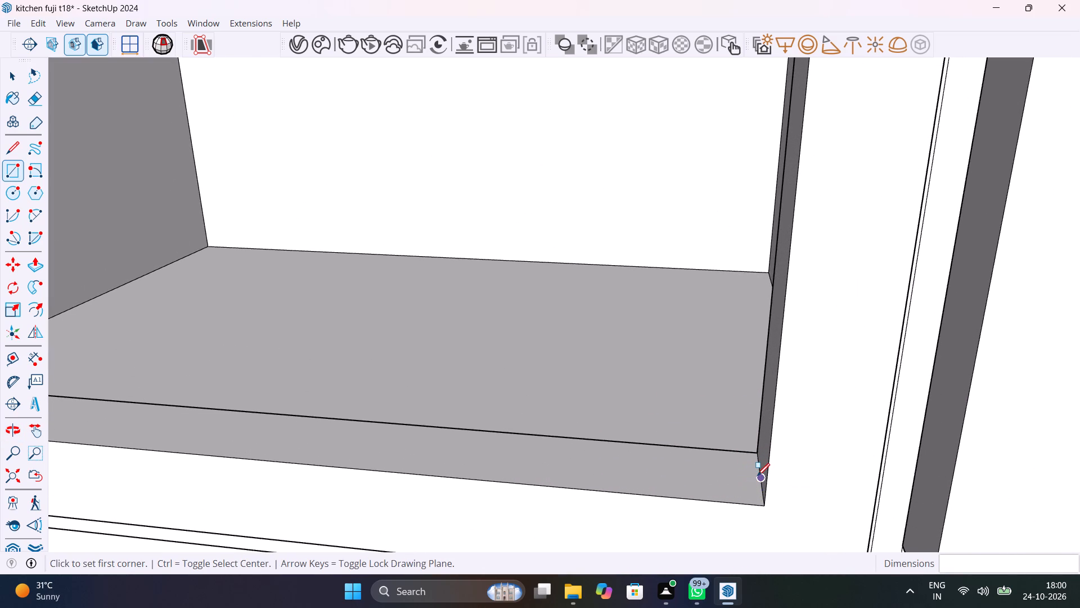
left_click(758, 480)
scroll(734, 437, "down", 13)
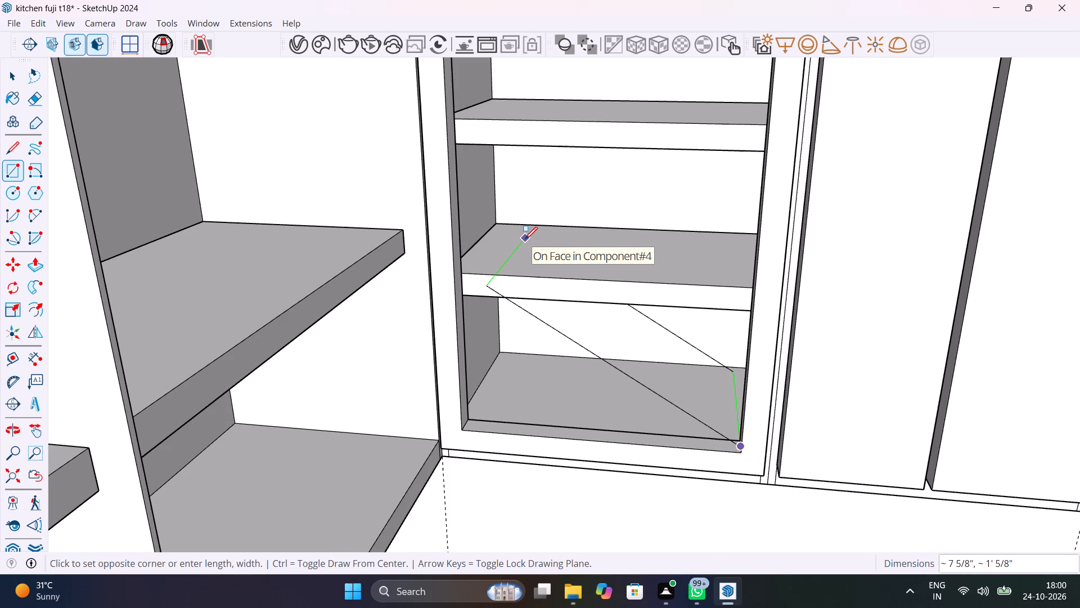
scroll(525, 239, "down", 5)
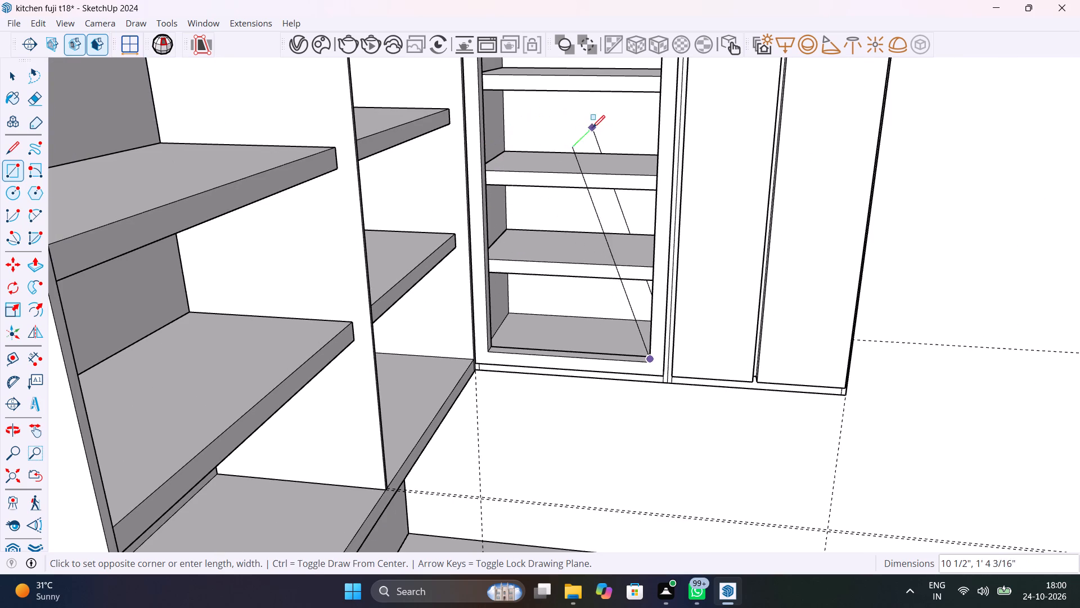
middle_click_drag(578, 154, 607, 275)
scroll(530, 193, "up", 10)
scroll(611, 189, "down", 10)
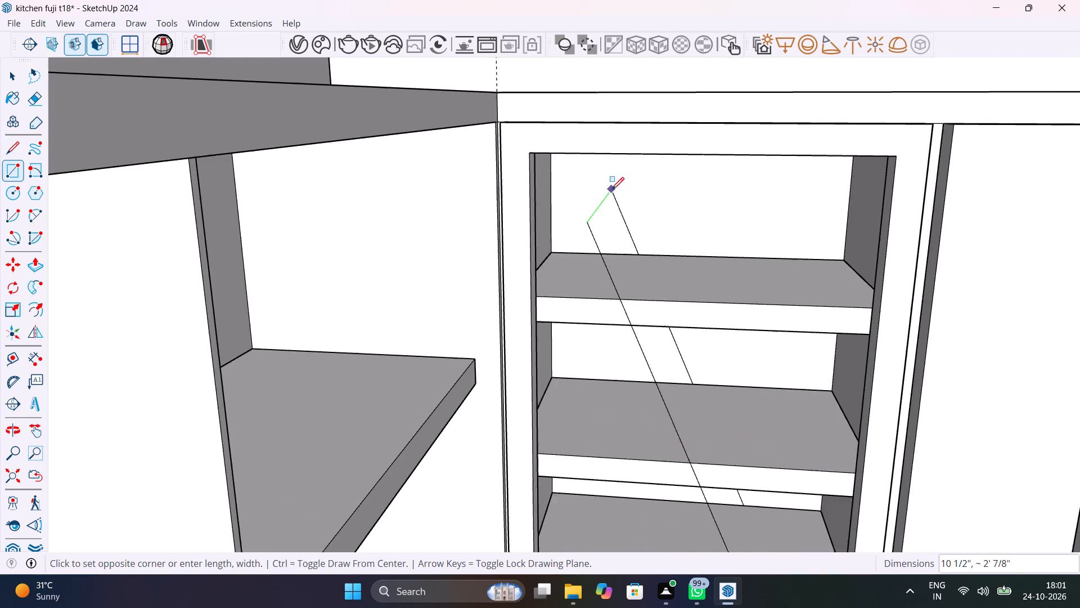
scroll(611, 190, "down", 3)
key("Up")
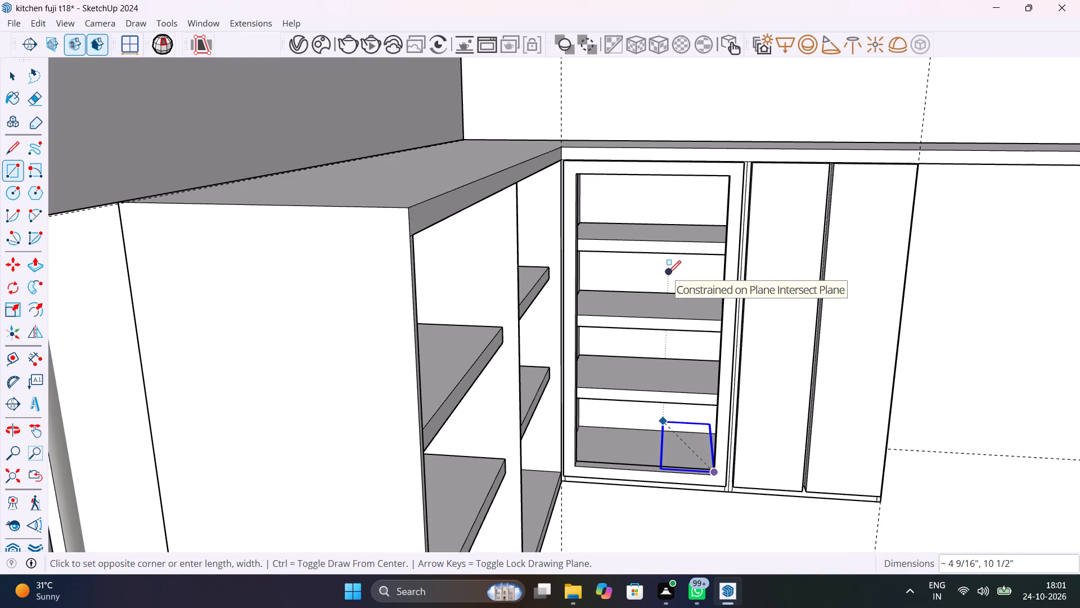
key("Left")
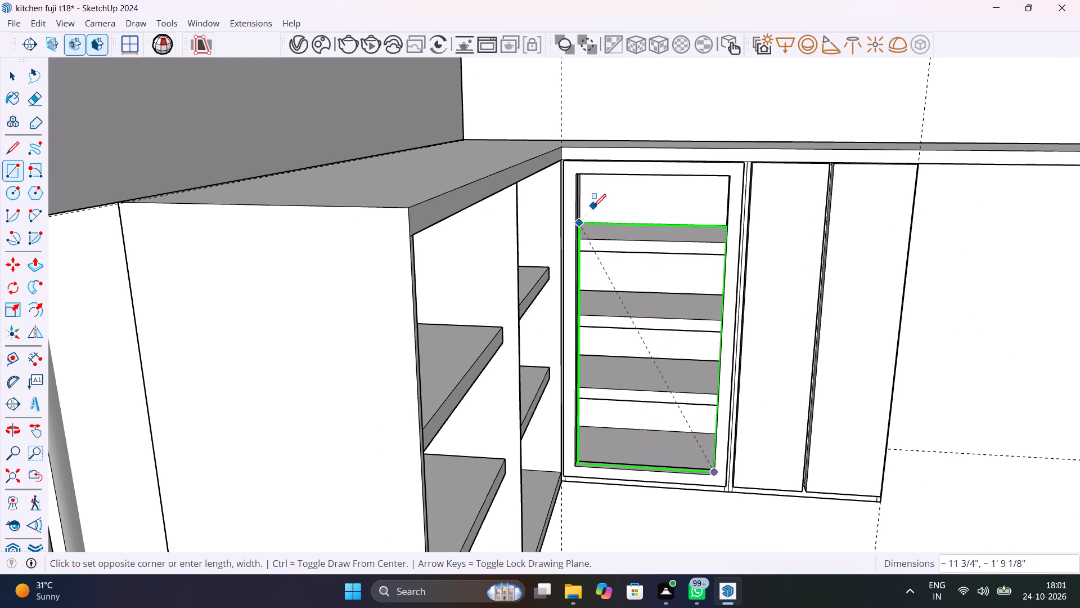
scroll(595, 196, "up", 9)
middle_click_drag(586, 178, 597, 150)
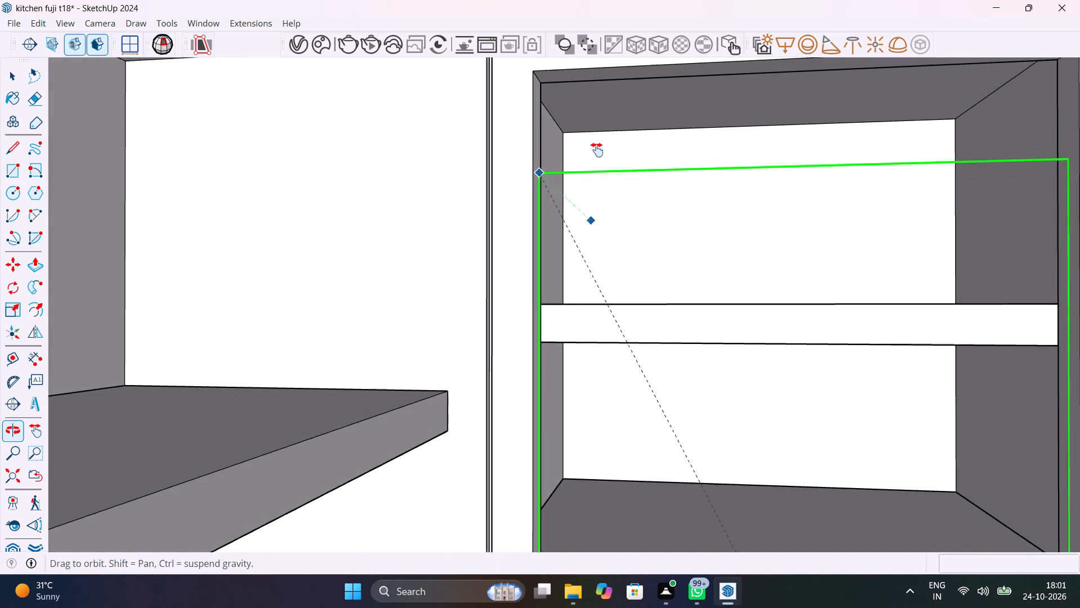
middle_click_drag(597, 150, 580, 179)
scroll(555, 223, "up", 7)
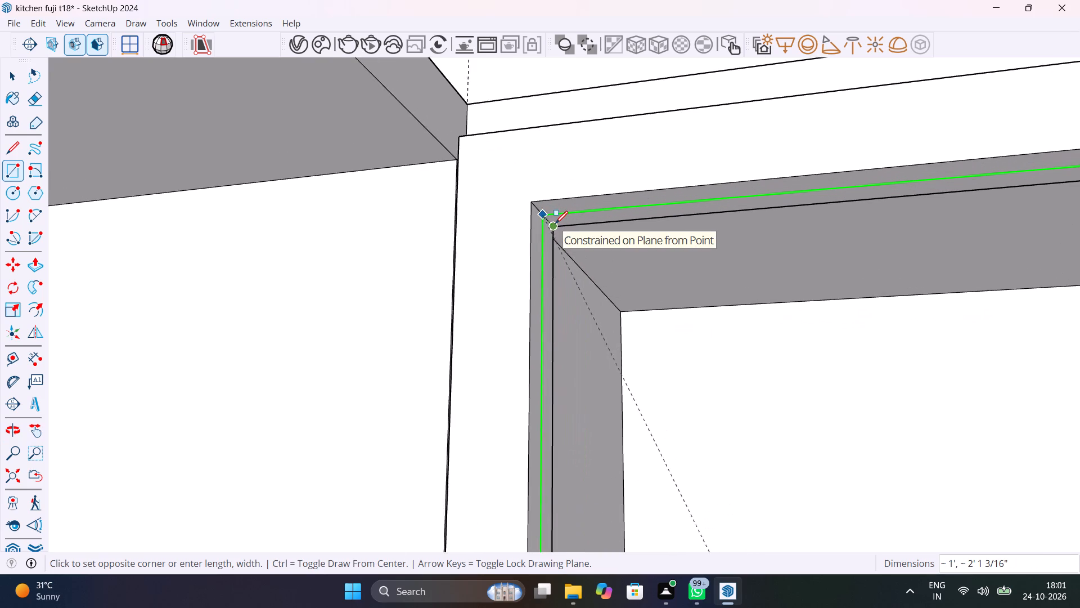
scroll(555, 223, "up", 3)
left_click(548, 226)
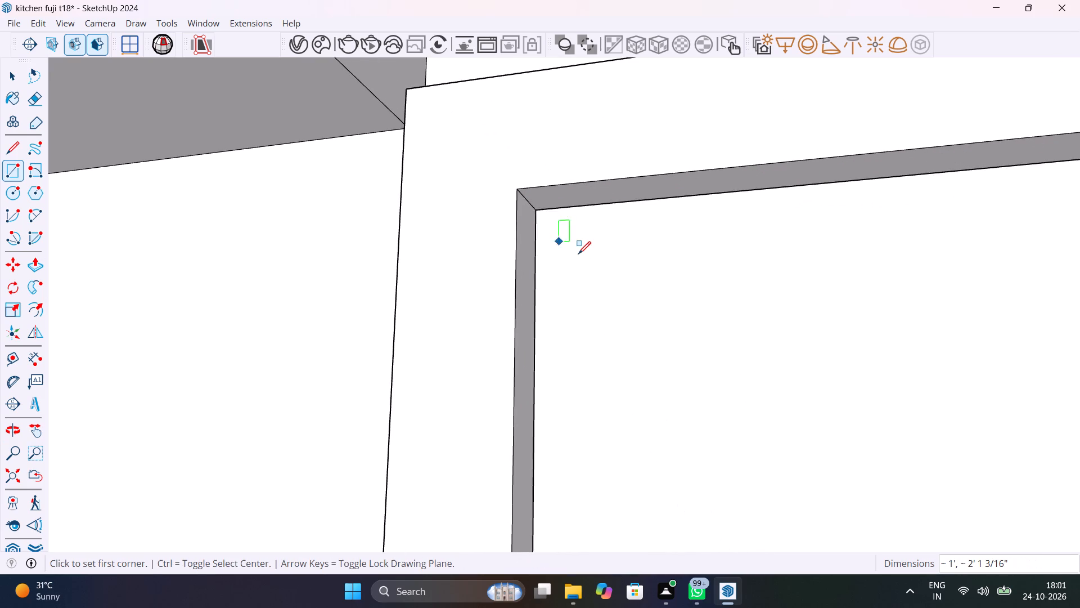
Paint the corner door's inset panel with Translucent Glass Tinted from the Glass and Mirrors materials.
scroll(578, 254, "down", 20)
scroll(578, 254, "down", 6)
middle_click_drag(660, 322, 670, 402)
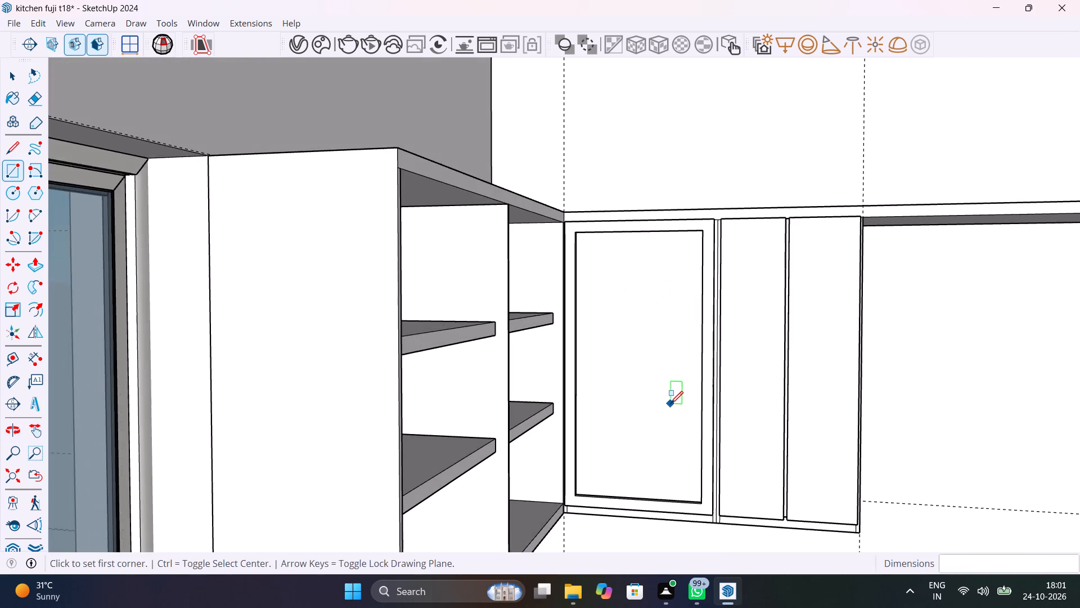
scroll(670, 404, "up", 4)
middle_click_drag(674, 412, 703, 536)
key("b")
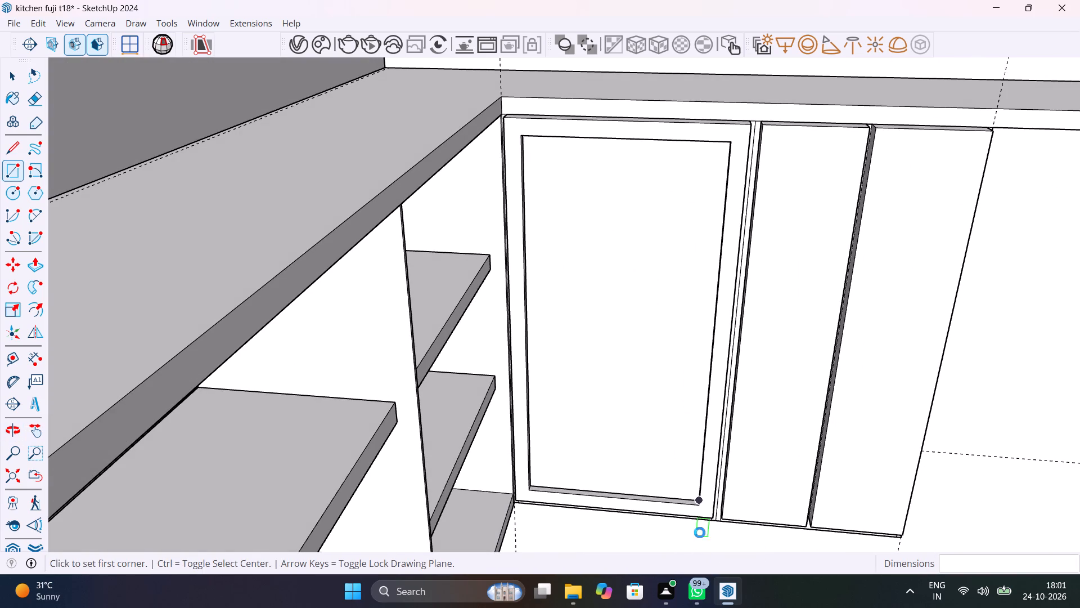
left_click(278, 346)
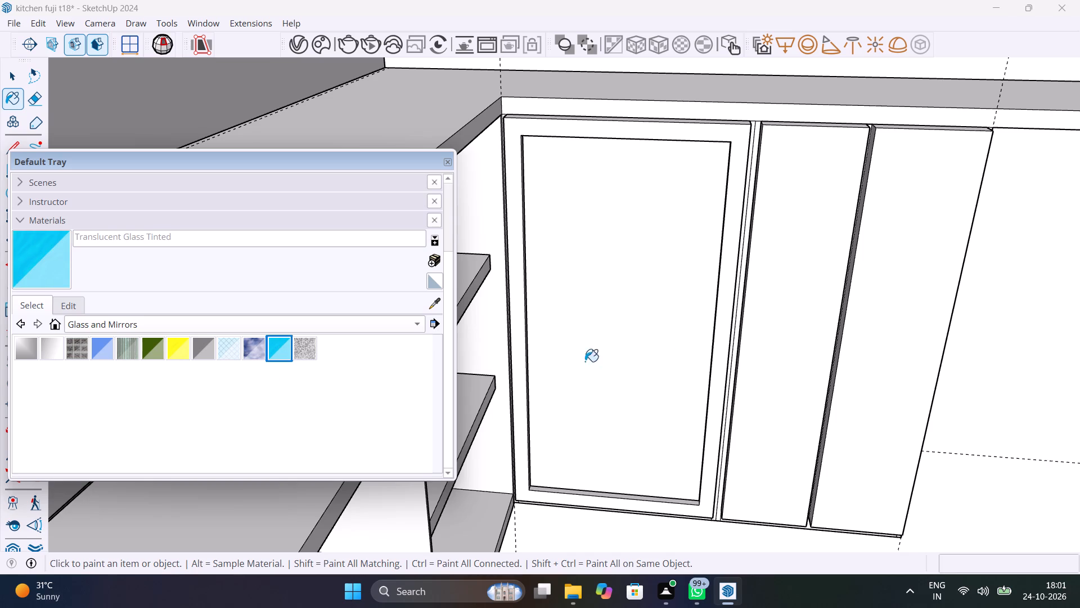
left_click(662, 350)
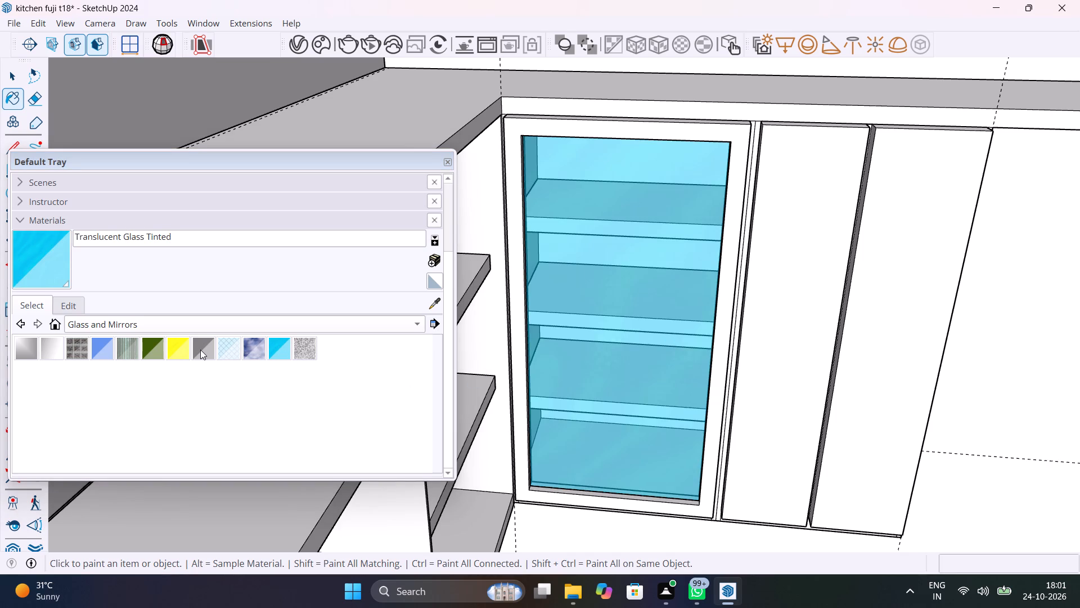
Paint the corner door's inset panel with Translucent Glass Blue.
left_click(106, 349)
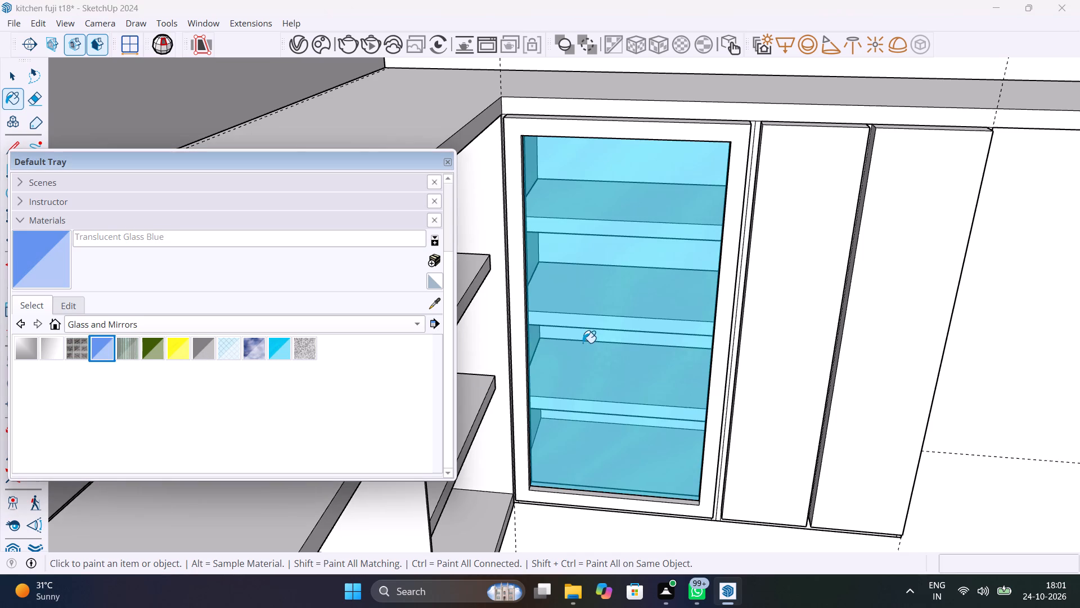
left_click(623, 343)
Group the glass panel together with the surrounding corner door frame, and clear the selection.
scroll(651, 354, "down", 11)
middle_click_drag(692, 408, 620, 332)
key("space")
scroll(660, 362, "up", 4)
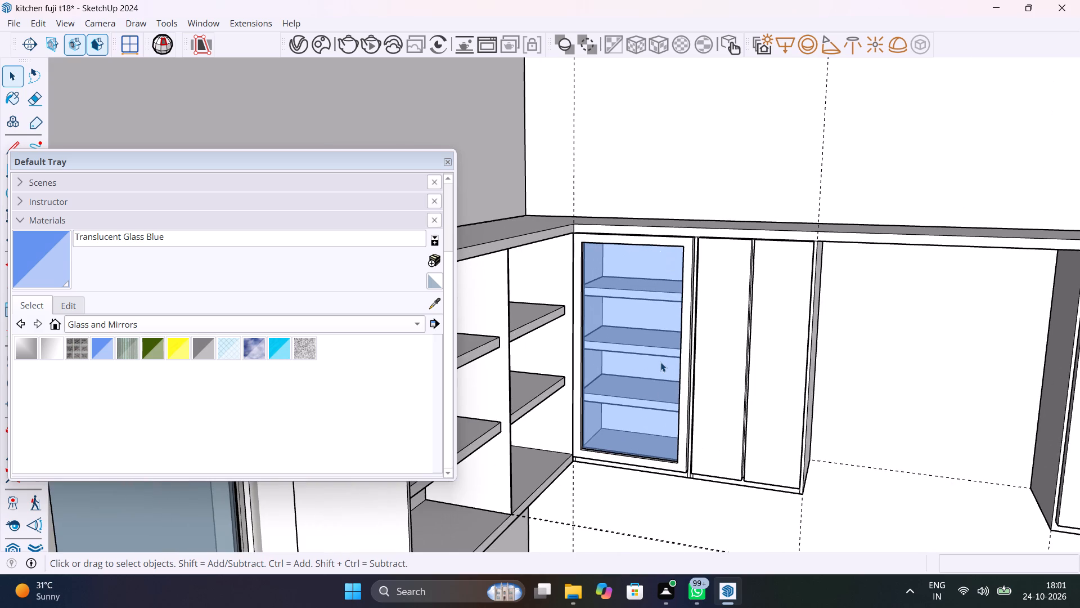
middle_click_drag(706, 378, 744, 351, "shift")
scroll(766, 357, "down", 10)
scroll(838, 365, "up", 8)
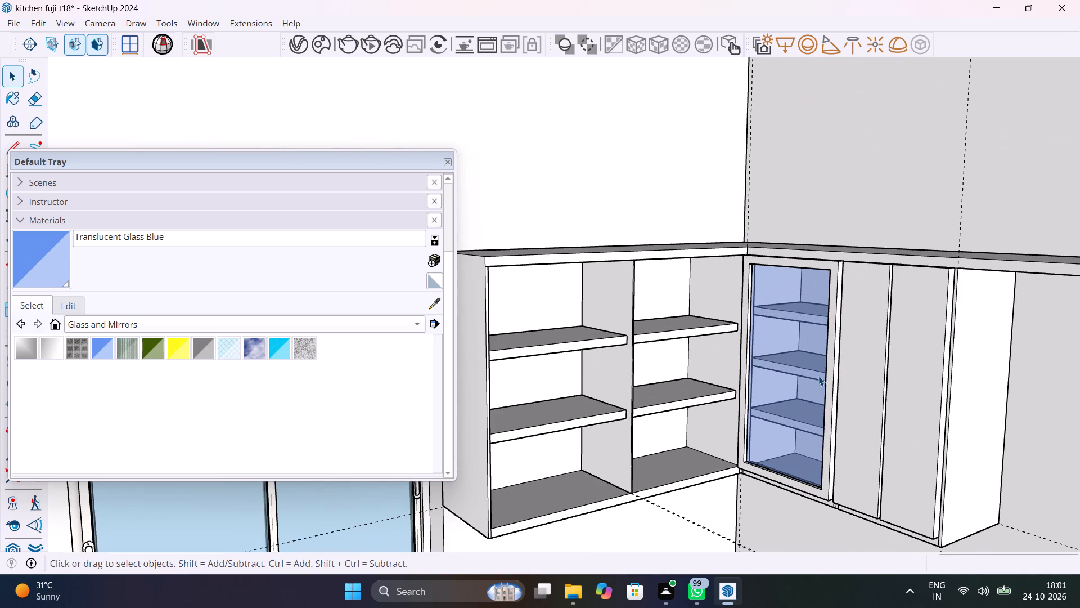
left_click(818, 375)
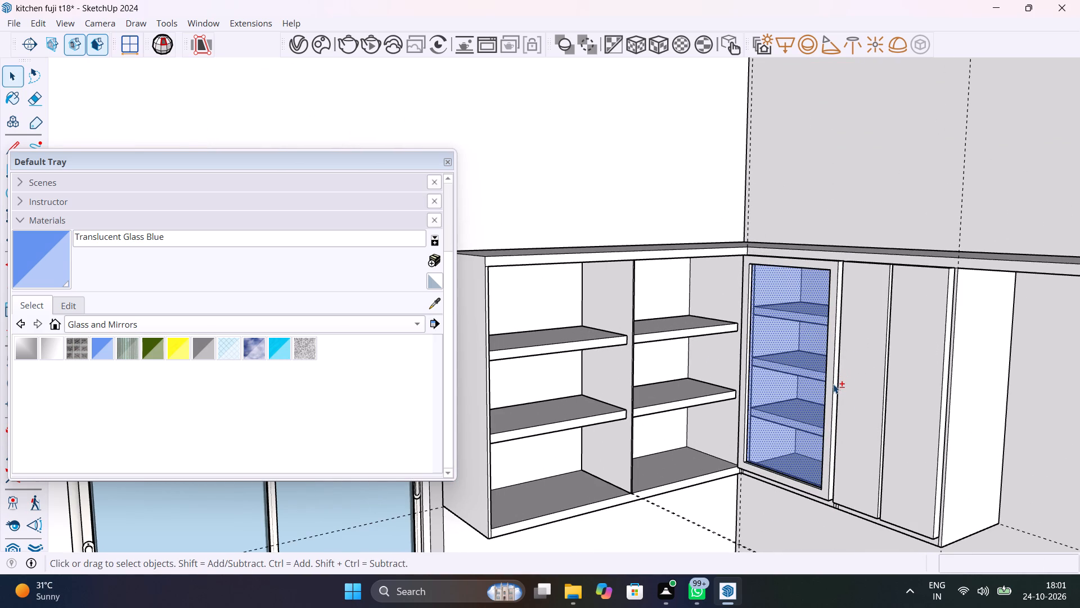
left_click(833, 384, "shift")
right_click(833, 383, "shift")
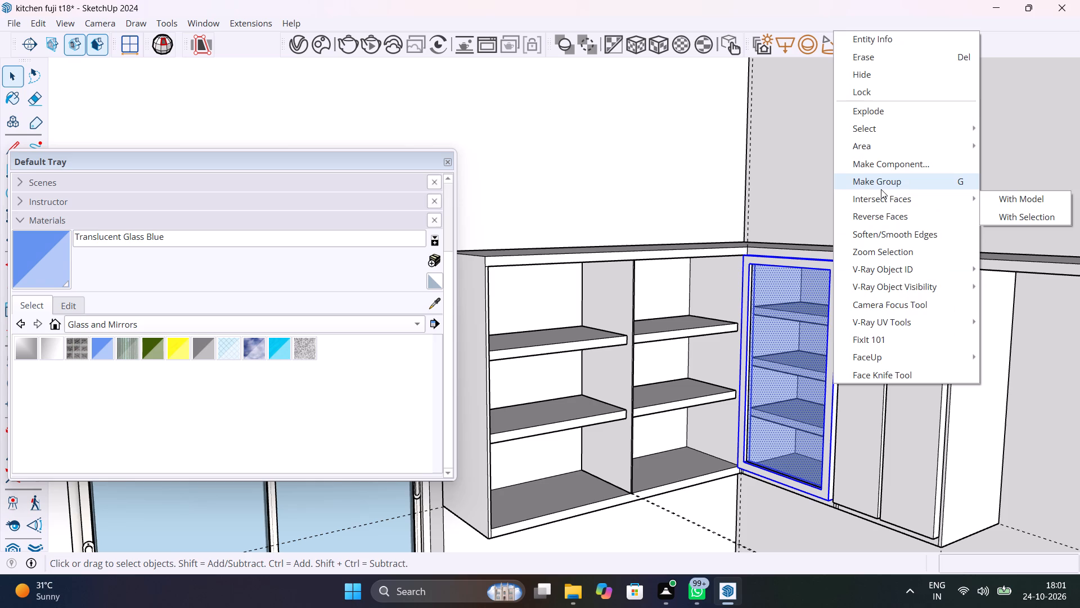
left_click(881, 189, "shift")
scroll(871, 341, "down", 17)
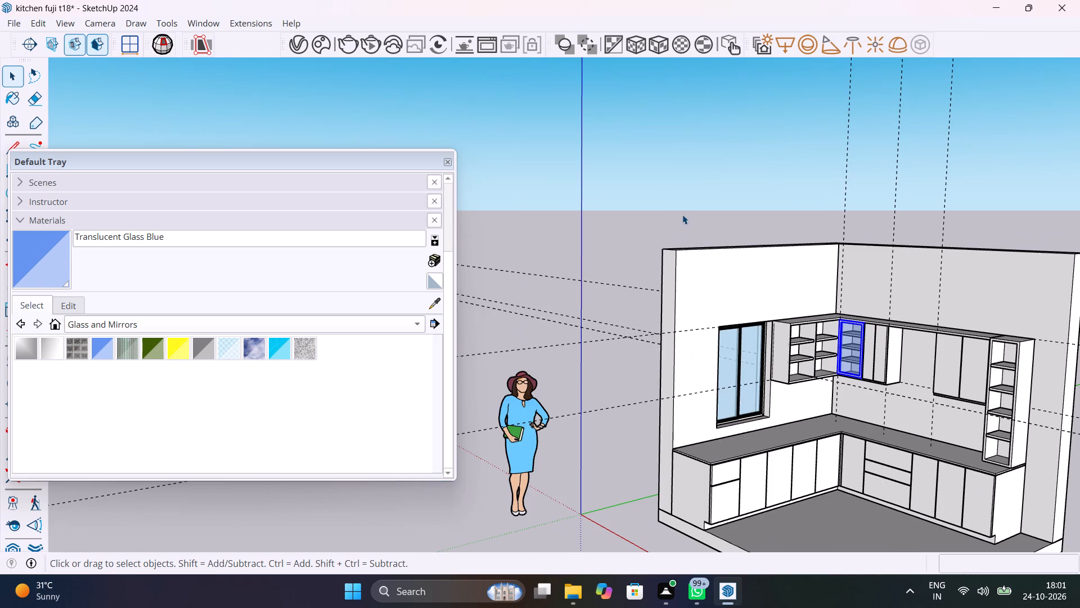
left_click(682, 212)
Examine the glazed corner door and the adjoining open shelf bays beside the window from several angles.
scroll(823, 373, "up", 20)
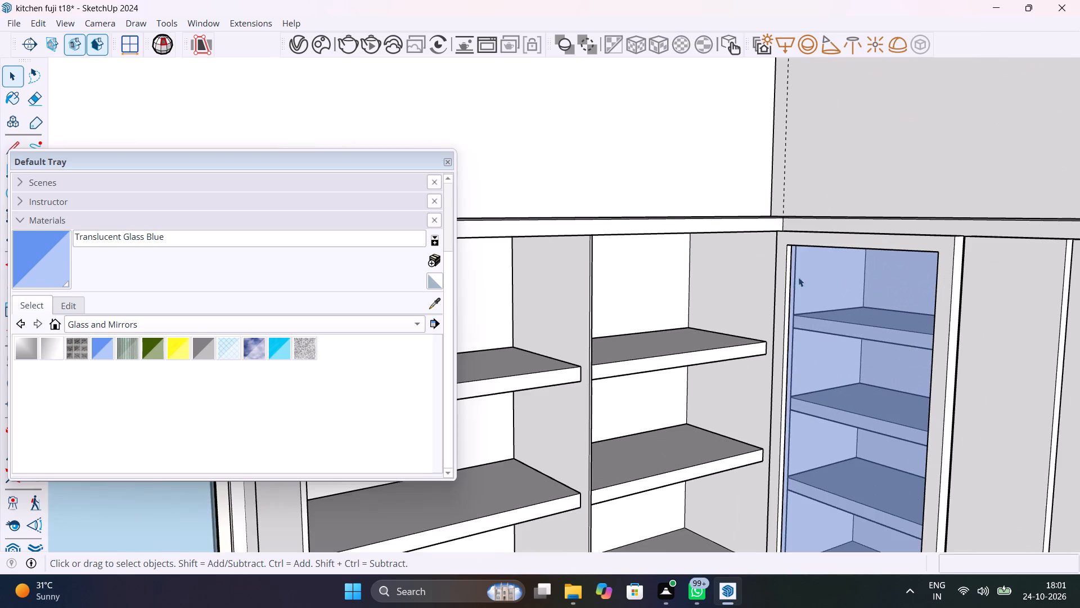
scroll(803, 263, "up", 1)
middle_click_drag(814, 271, 959, 388)
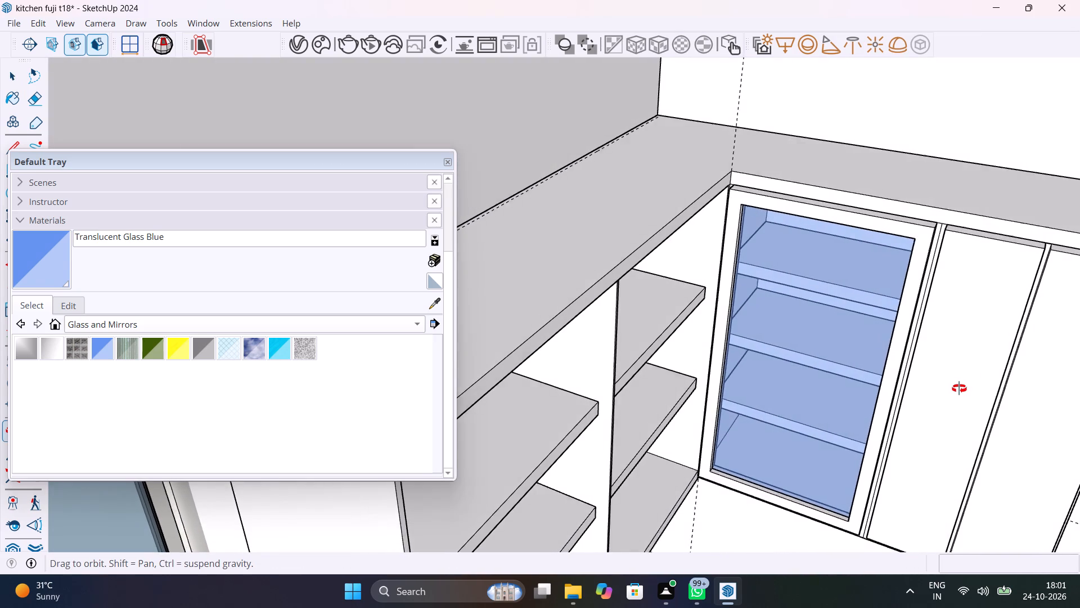
middle_click_drag(959, 388, 820, 322)
scroll(836, 329, "down", 4)
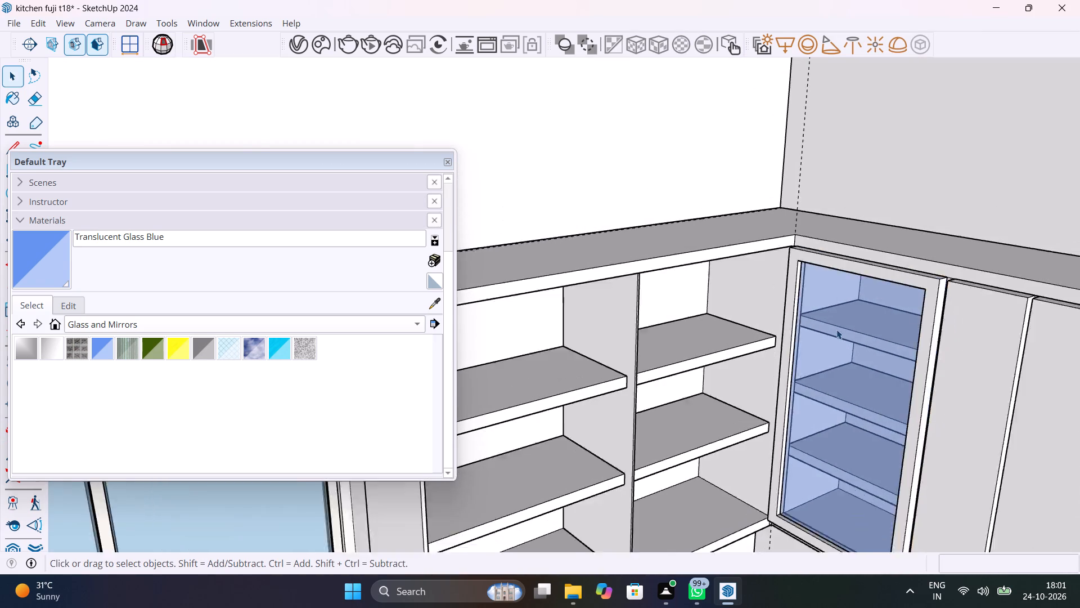
scroll(836, 329, "down", 8)
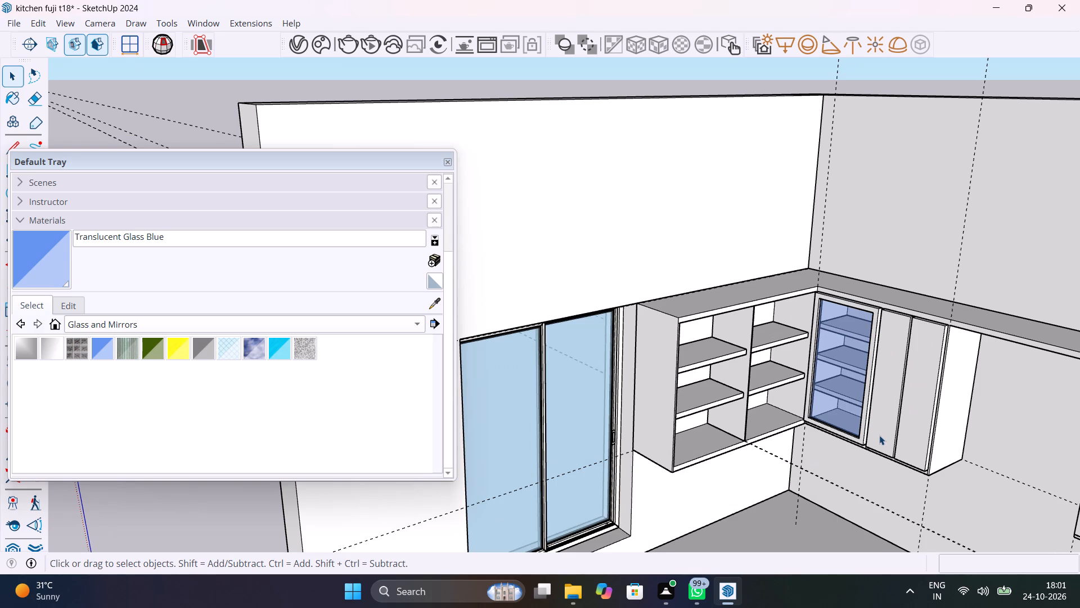
scroll(877, 399, "down", 4)
middle_click_drag(895, 424, 752, 359)
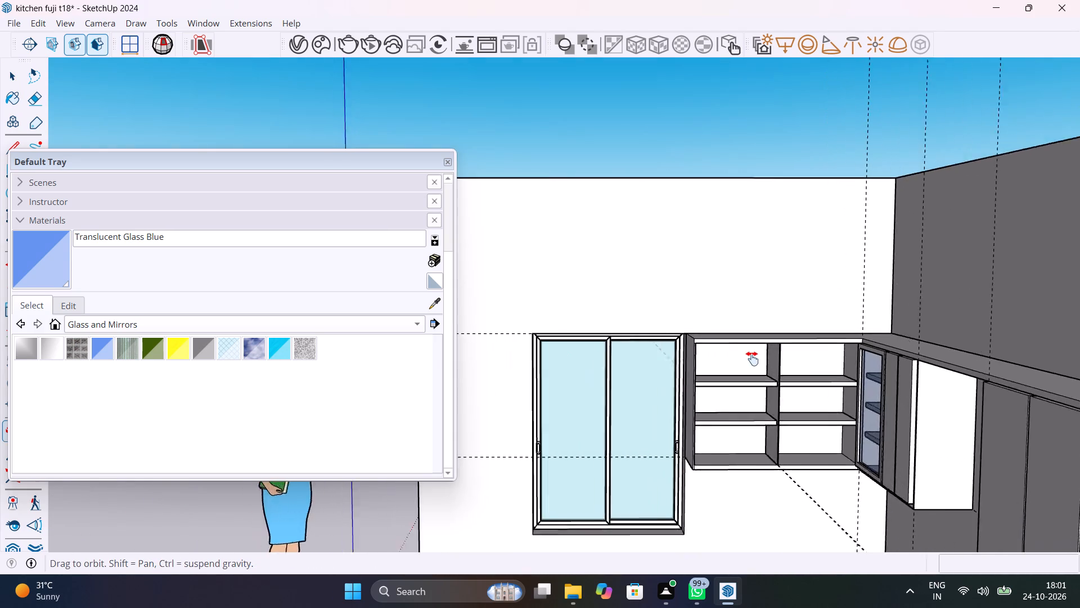
middle_click_drag(752, 359, 735, 347)
scroll(919, 386, "up", 9)
middle_click_drag(988, 421, 1011, 424)
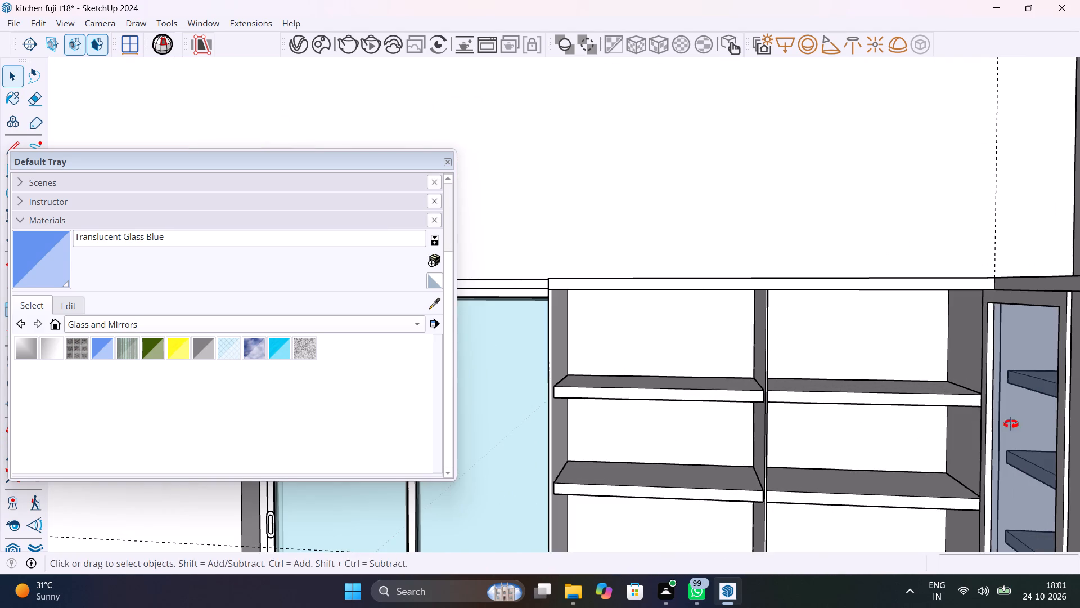
middle_click_drag(1011, 424, 1079, 529)
scroll(949, 354, "up", 5)
middle_click_drag(912, 343, 1072, 332)
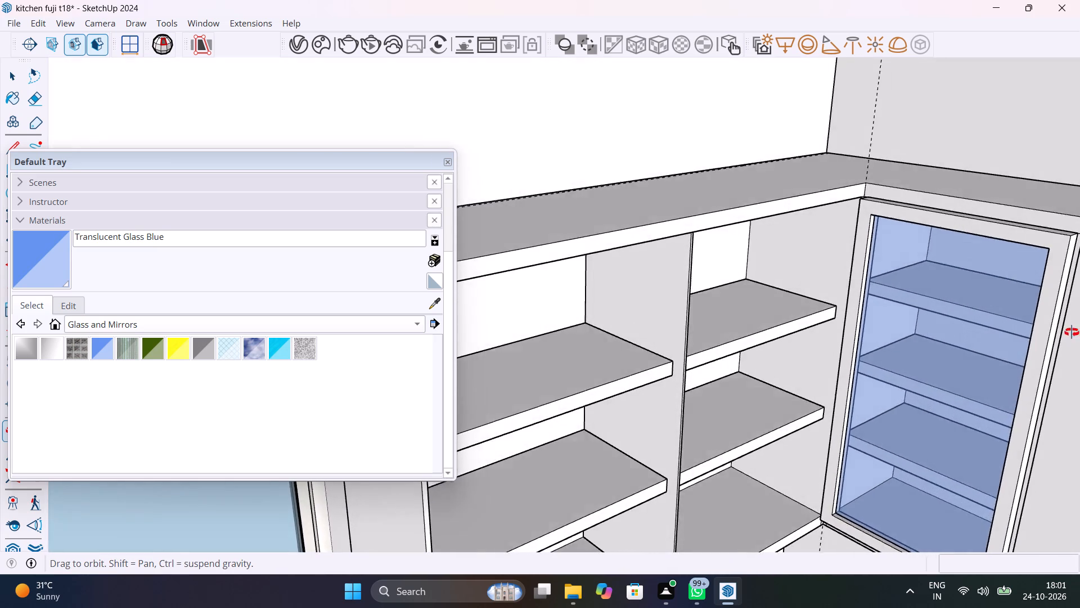
middle_click_drag(1072, 332, 771, 336)
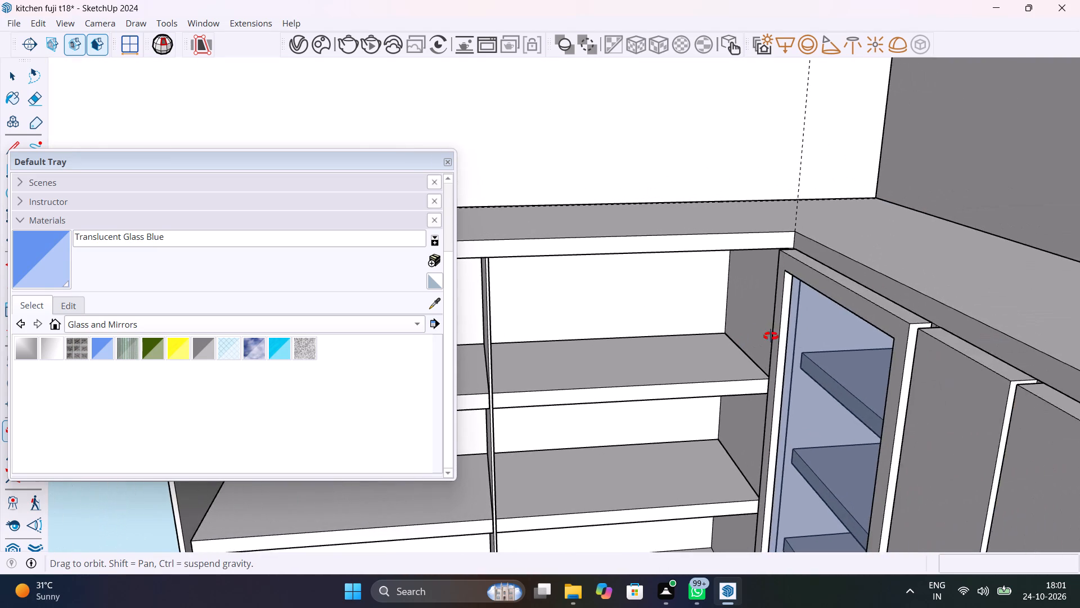
middle_click_drag(771, 336, 992, 427)
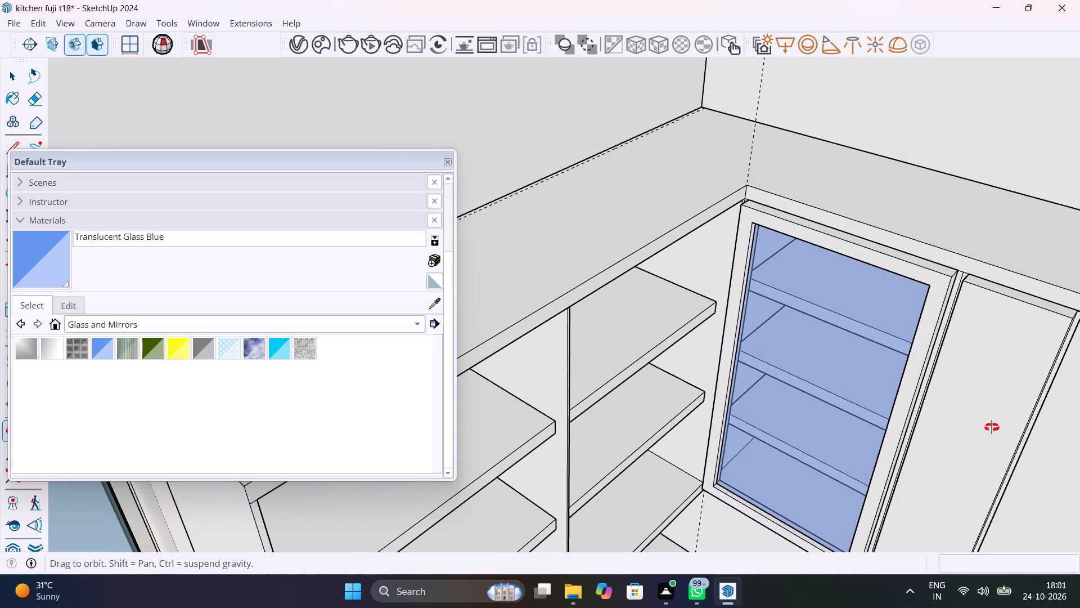
middle_click_drag(992, 427, 987, 419)
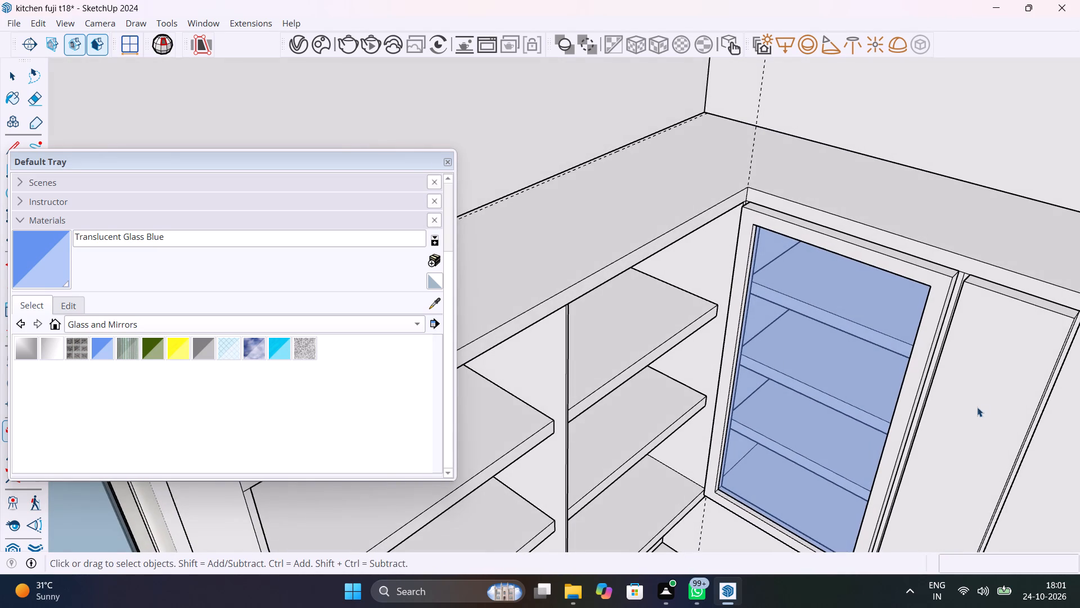
scroll(813, 351, "down", 12)
middle_click_drag(823, 375, 709, 284)
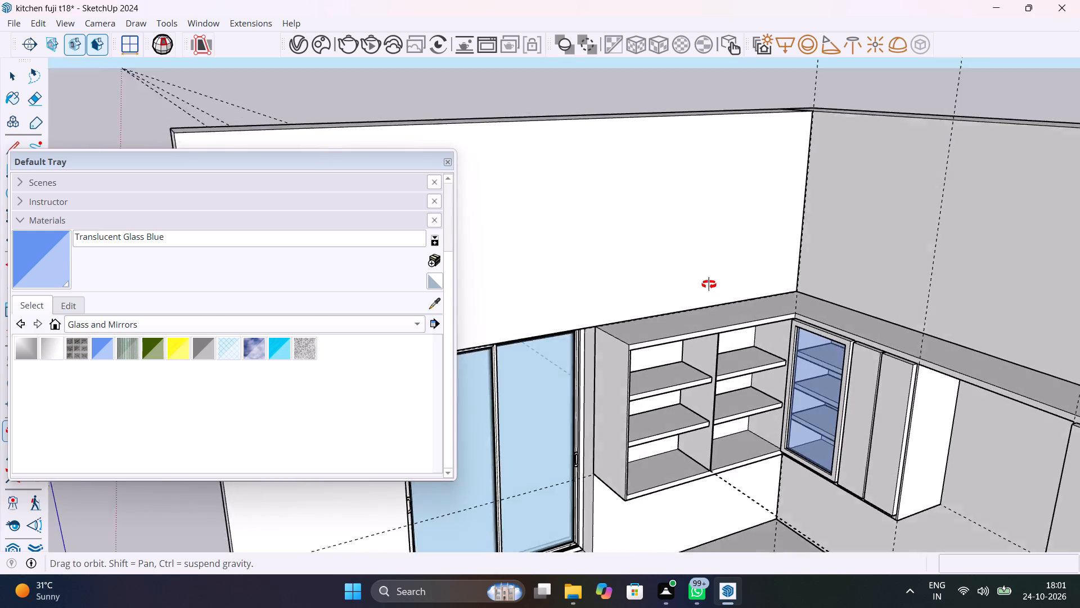
middle_click_drag(709, 284, 701, 281)
scroll(753, 334, "down", 2)
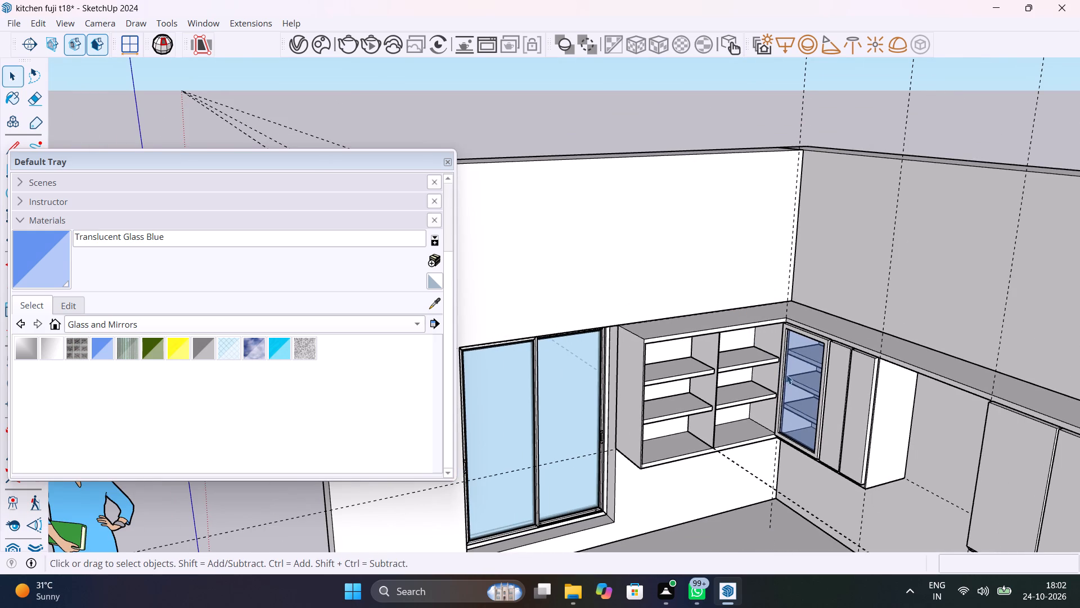
scroll(822, 343, "up", 8)
middle_click_drag(804, 359, 997, 339)
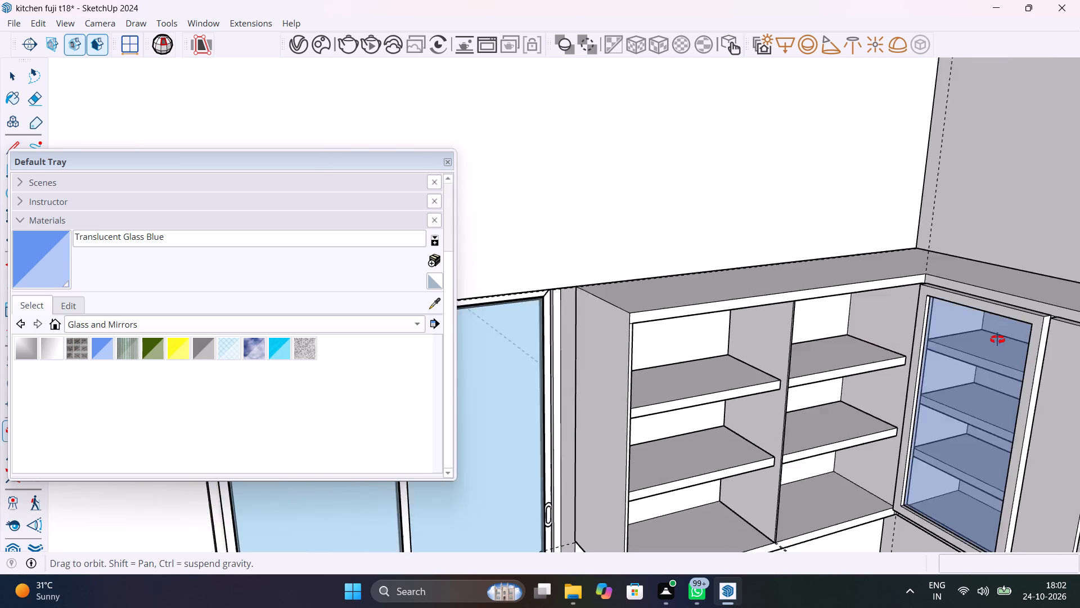
middle_click_drag(997, 339, 857, 298)
scroll(847, 343, "down", 6)
scroll(730, 337, "up", 8)
middle_click_drag(785, 363, 754, 300, "shift")
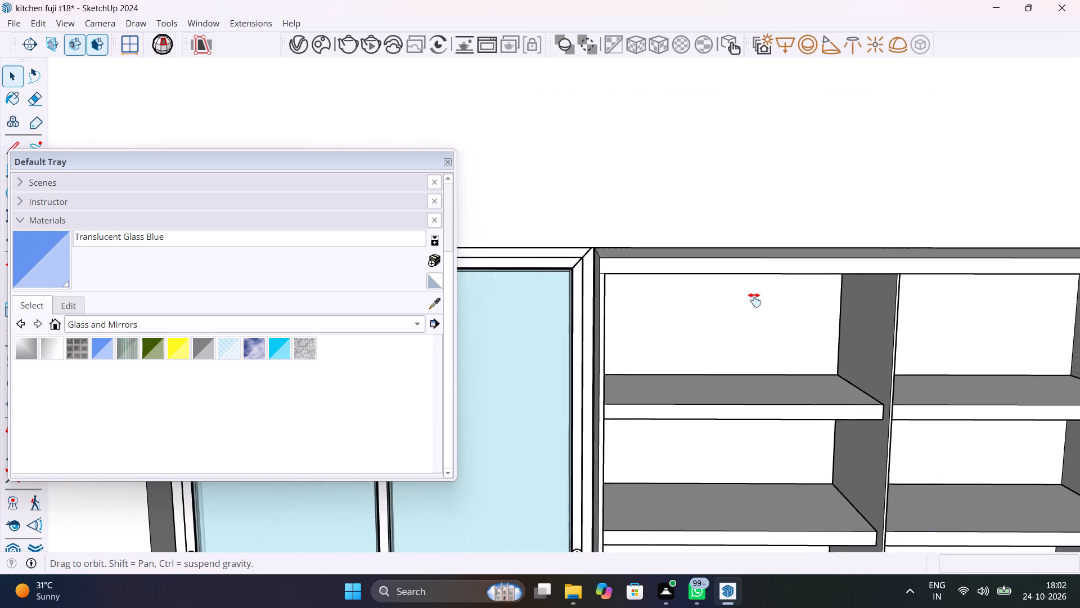
Draw a rectangle about 2' 3 3/16" by 1' 6 7/8" across the open shelf bay beside the window.
middle_click_drag(754, 300, 706, 226, "shift")
scroll(706, 226, "up", 1)
key("r")
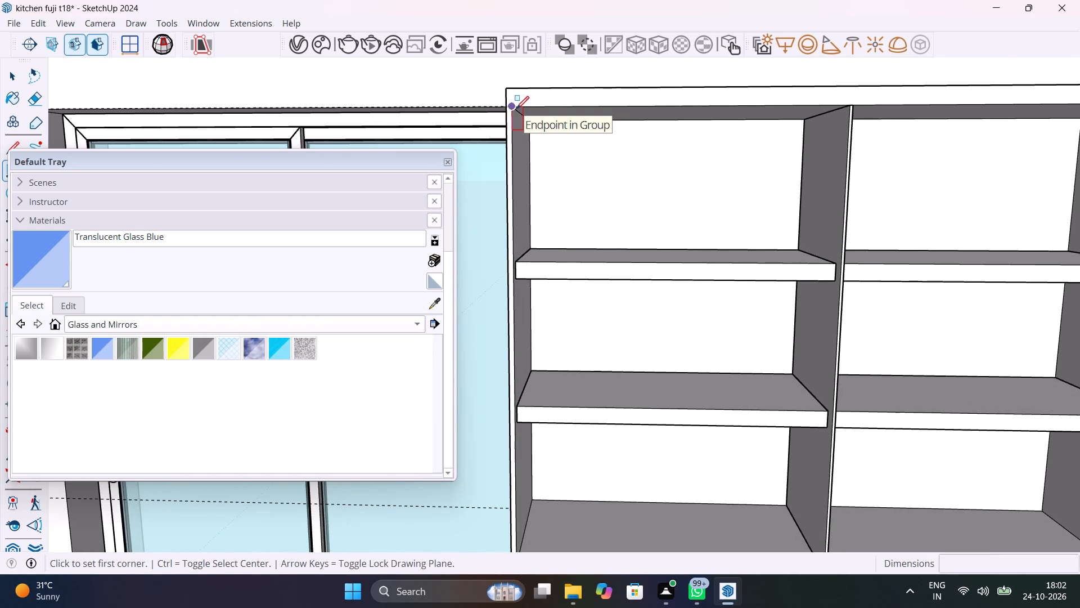
scroll(516, 109, "up", 8)
middle_click_drag(549, 131, 604, 99)
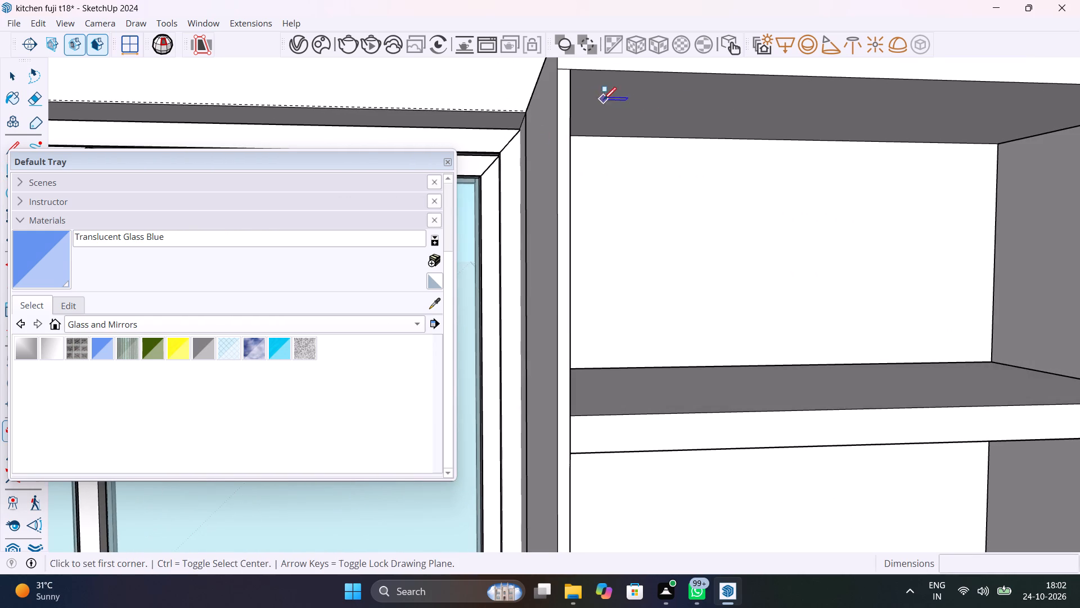
left_click(572, 71)
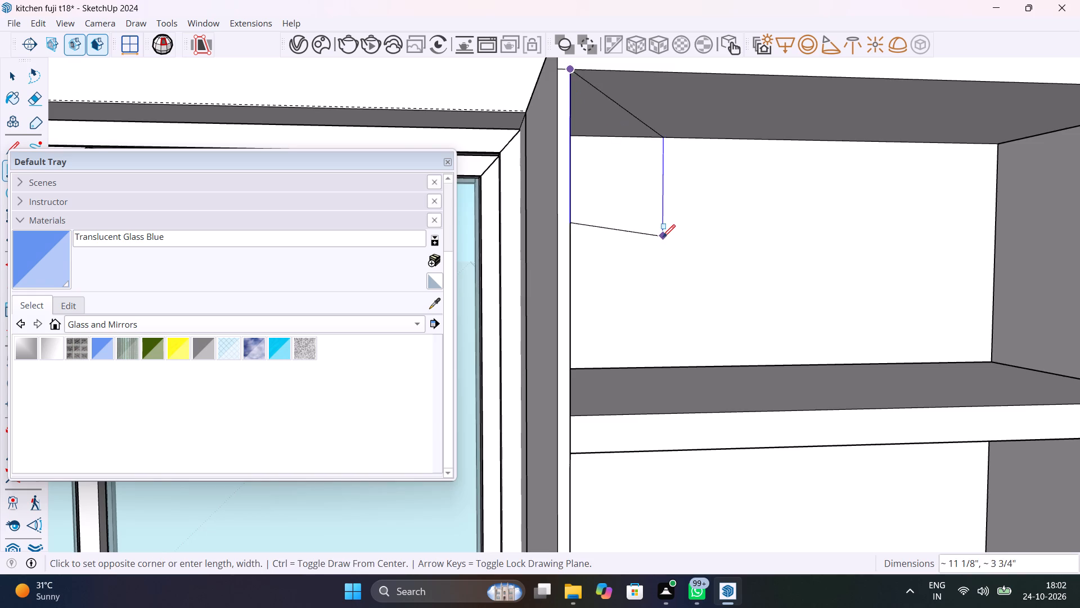
scroll(663, 237, "down", 19)
scroll(741, 340, "up", 11)
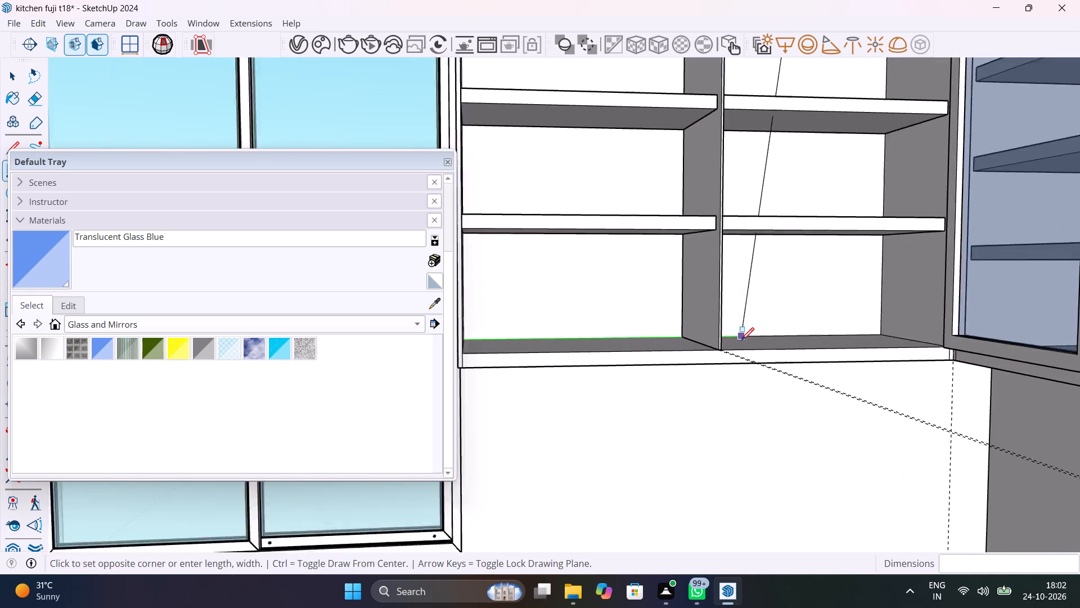
scroll(741, 340, "up", 7)
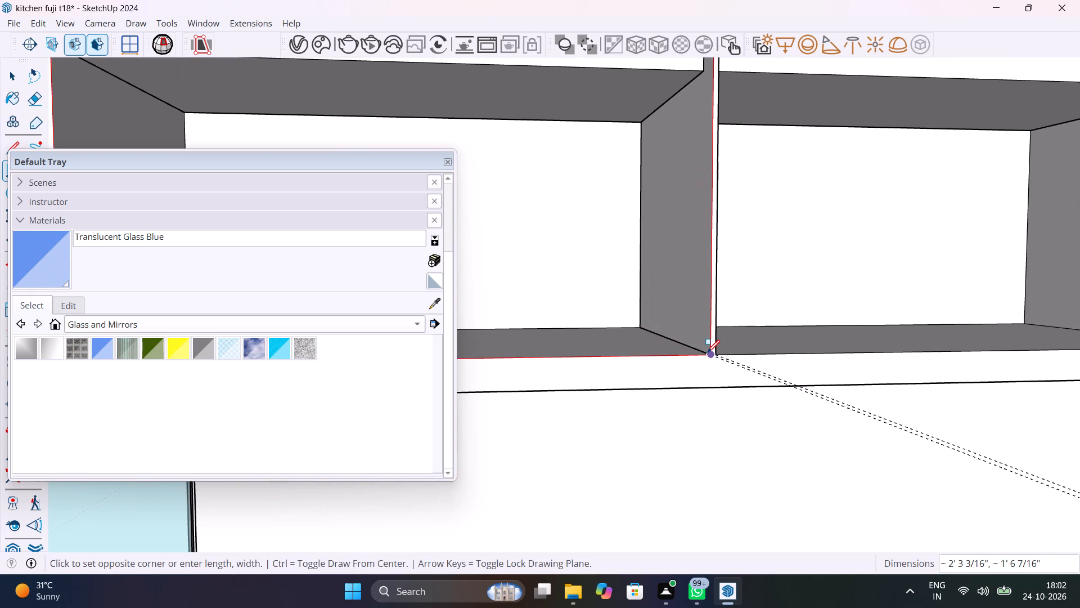
left_click(707, 352)
scroll(700, 355, "down", 17)
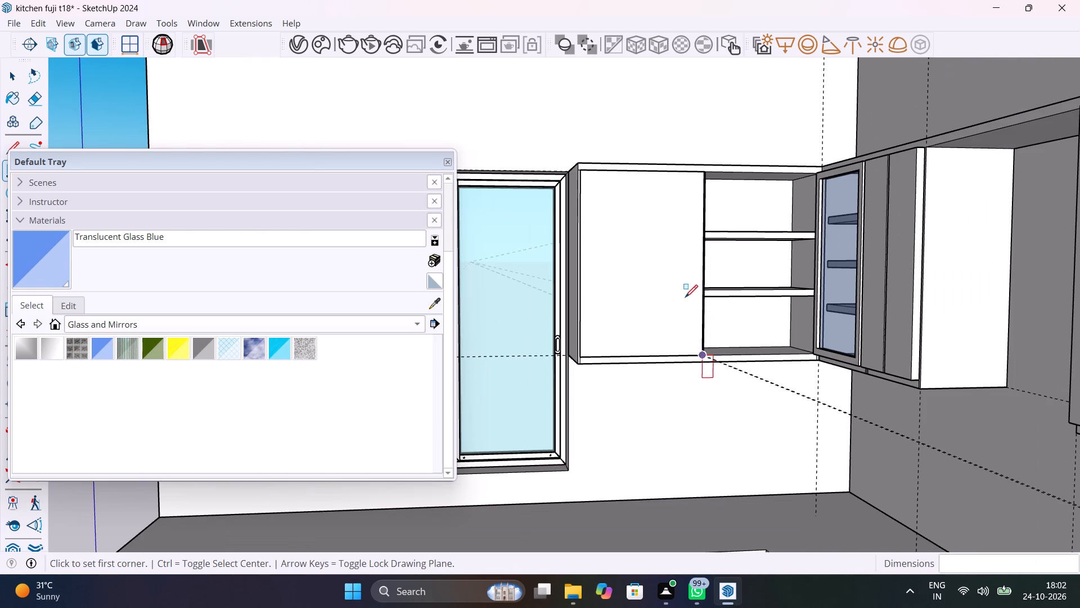
Extrude the rectangle over the window-side bay outward by 1" to form a door panel.
key("p")
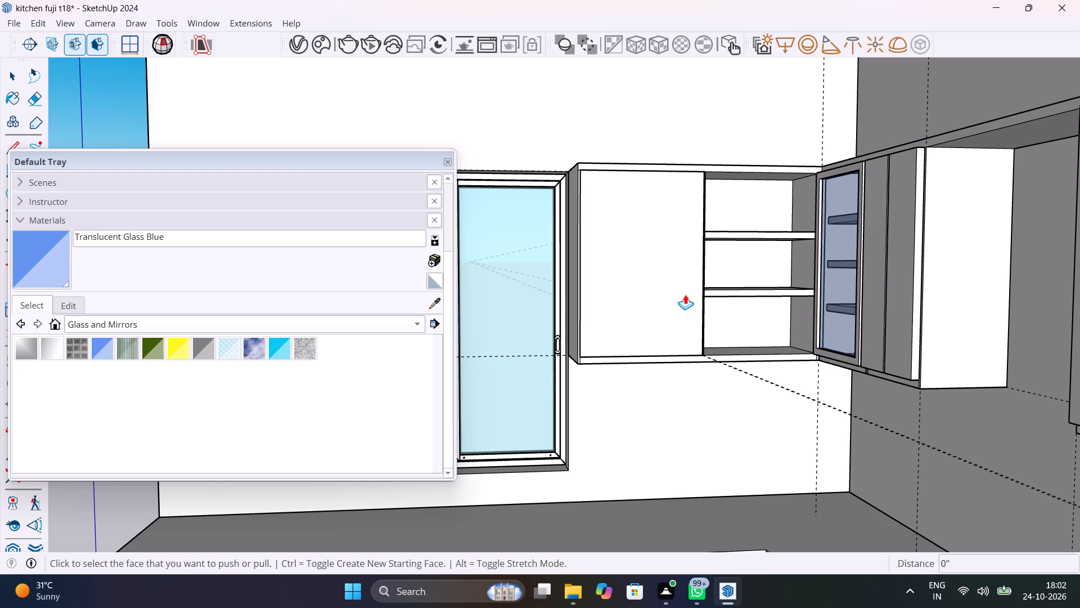
left_click(683, 282)
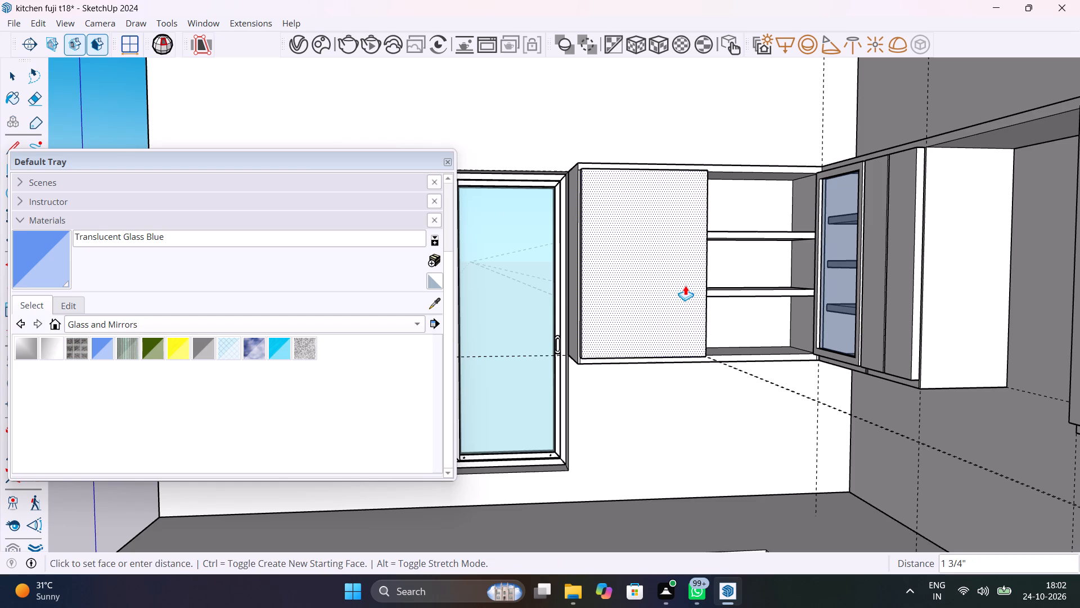
type("1\"")
key("Return")
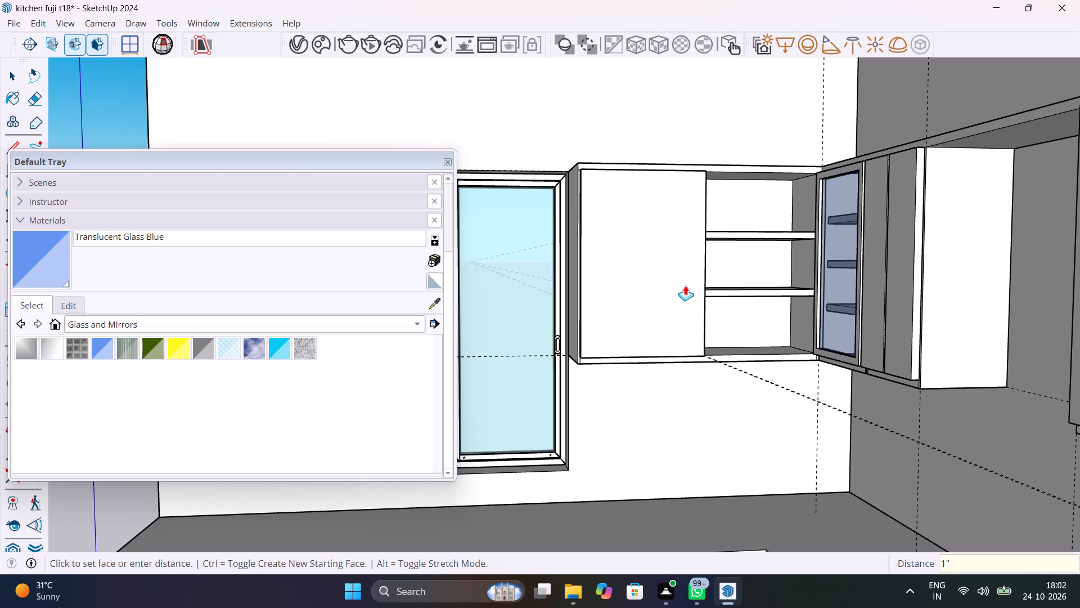
Offset the new door panel's front outline inward by 1" to mark the frame border.
key("f")
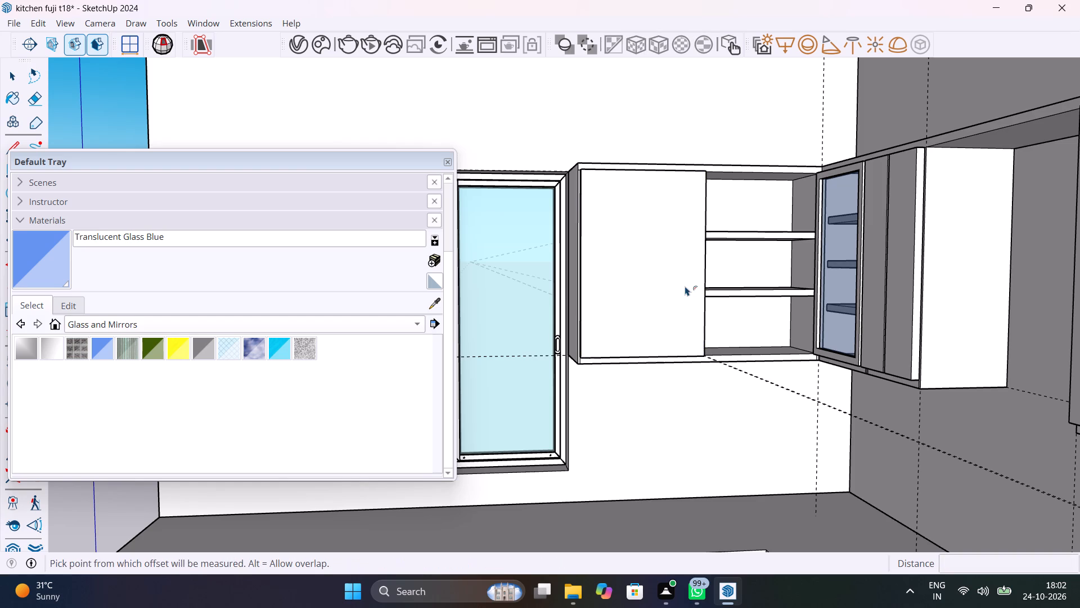
left_click_drag(697, 280, 691, 280)
type("1\"")
key("Return")
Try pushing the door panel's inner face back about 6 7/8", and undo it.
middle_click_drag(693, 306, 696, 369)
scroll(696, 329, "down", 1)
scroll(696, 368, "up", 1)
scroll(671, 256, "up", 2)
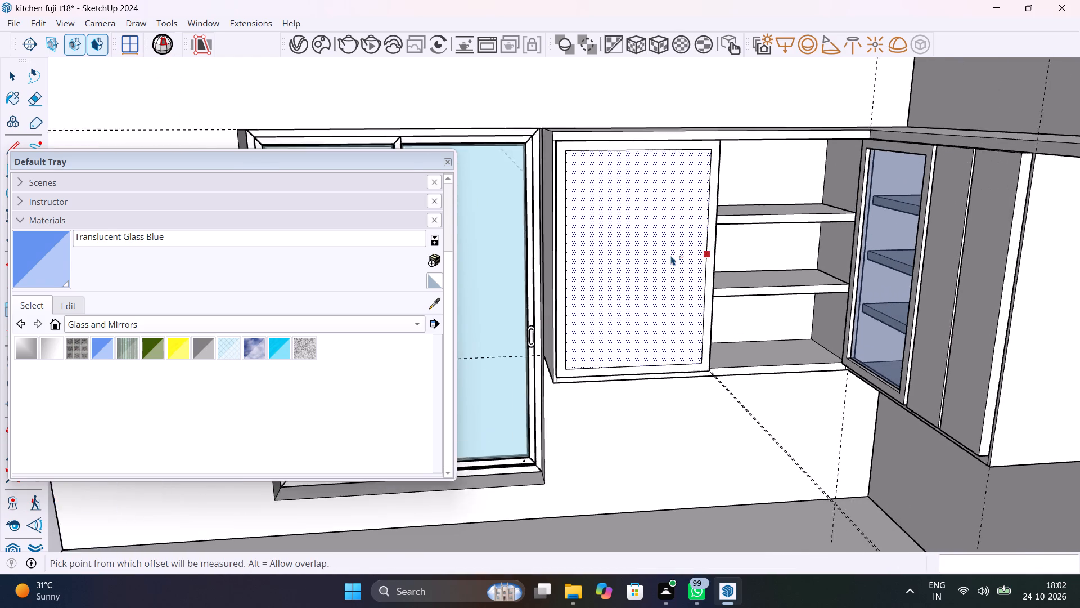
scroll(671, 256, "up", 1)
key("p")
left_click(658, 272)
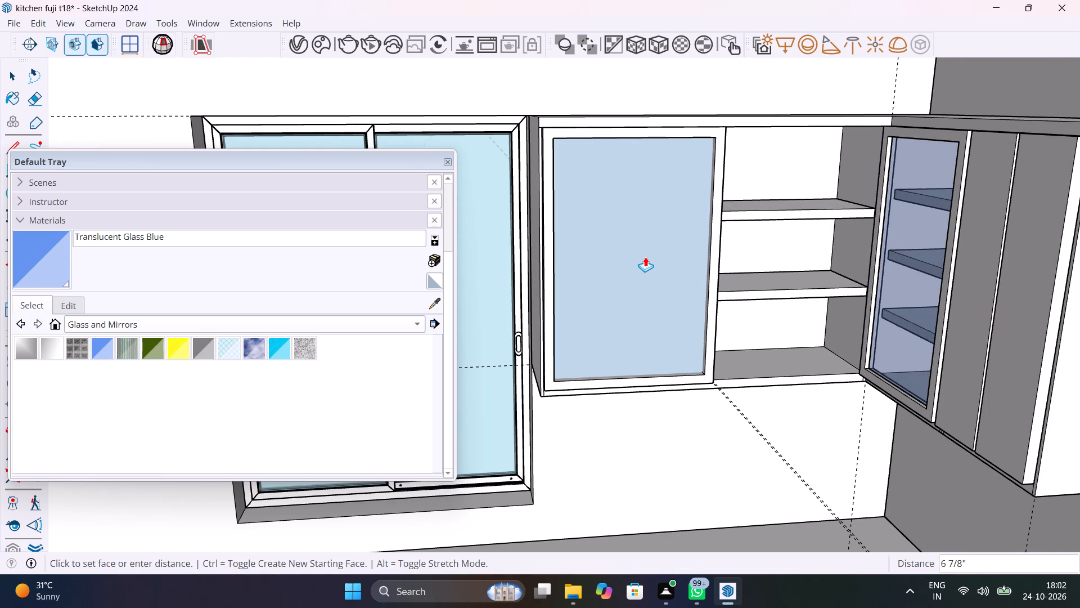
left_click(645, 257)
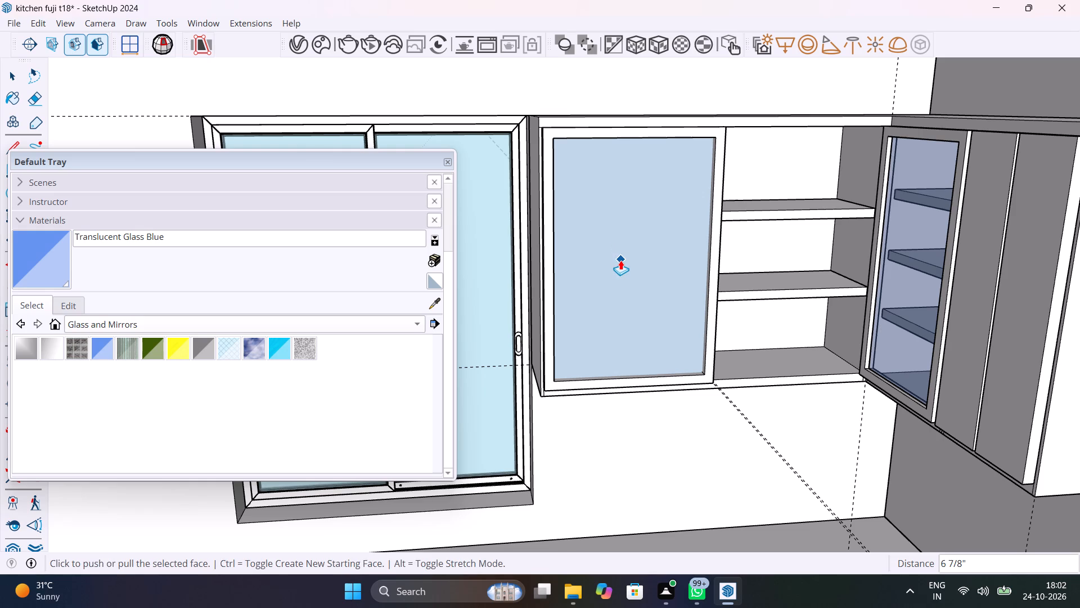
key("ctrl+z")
Push the door panel's inner face back 1" through its thickness to leave an open frame.
left_click(633, 281)
left_click(600, 259)
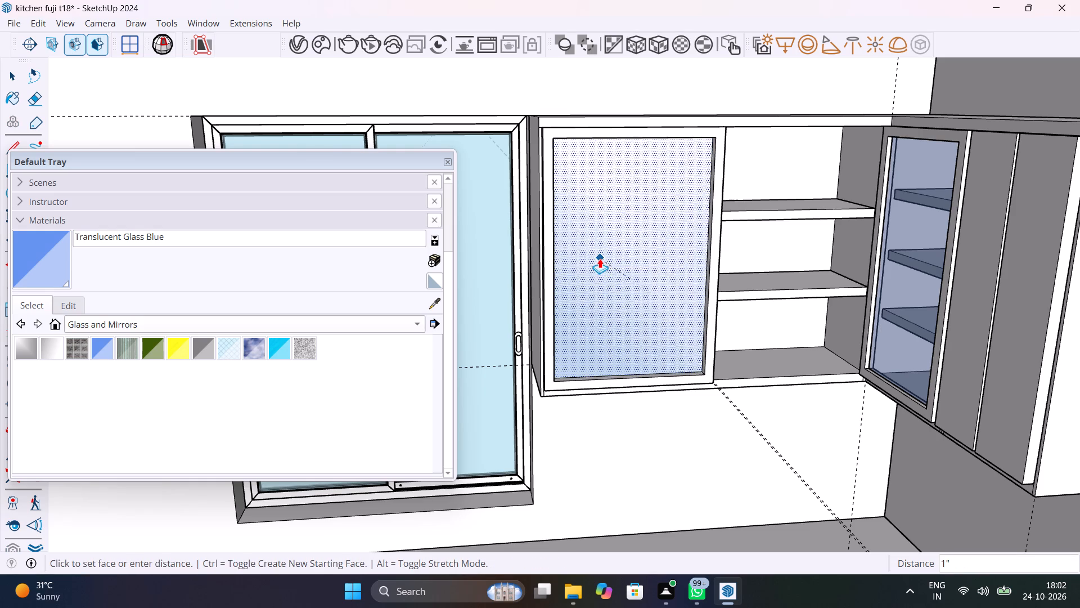
Examine the open door frame and the neighbouring wall cabinet bays from several angles.
scroll(693, 365, "up", 4)
middle_click_drag(713, 382, 604, 456)
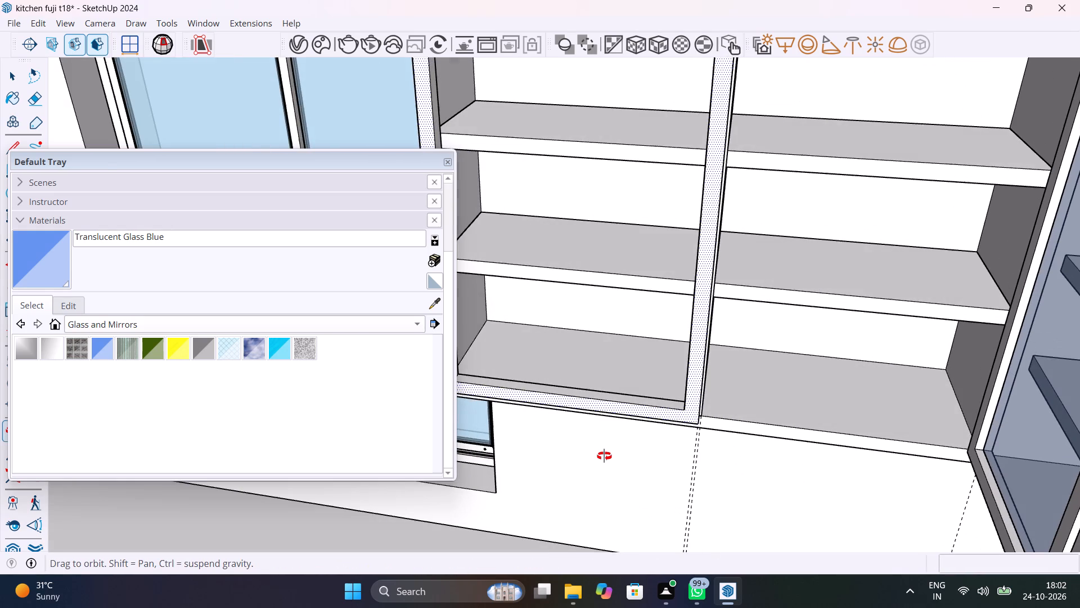
middle_click_drag(604, 456, 763, 466)
scroll(785, 467, "down", 3)
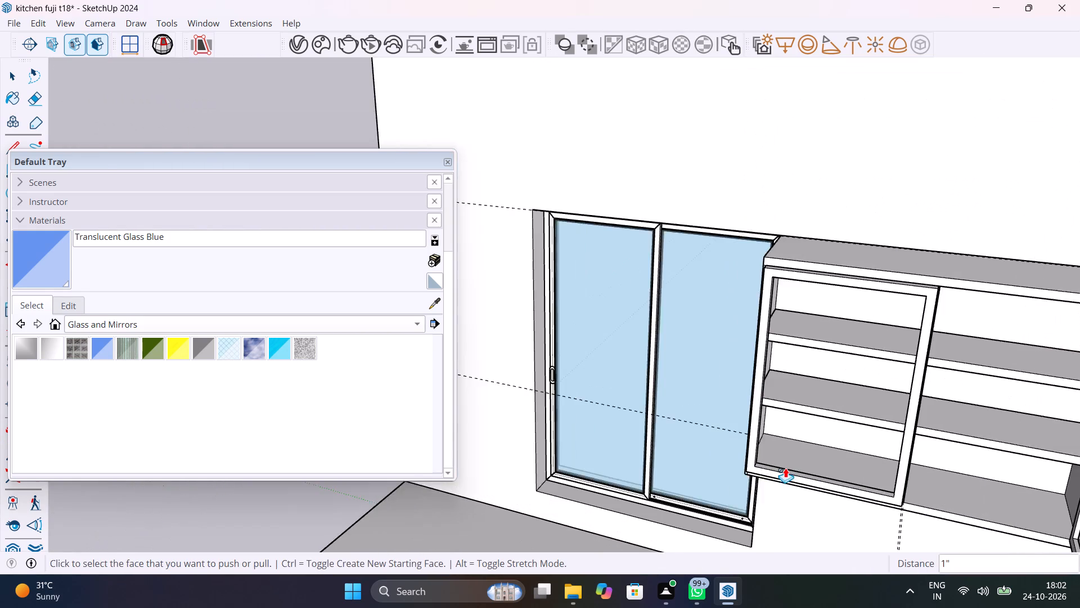
scroll(785, 468, "down", 8)
middle_click_drag(790, 403, 664, 341, "shift")
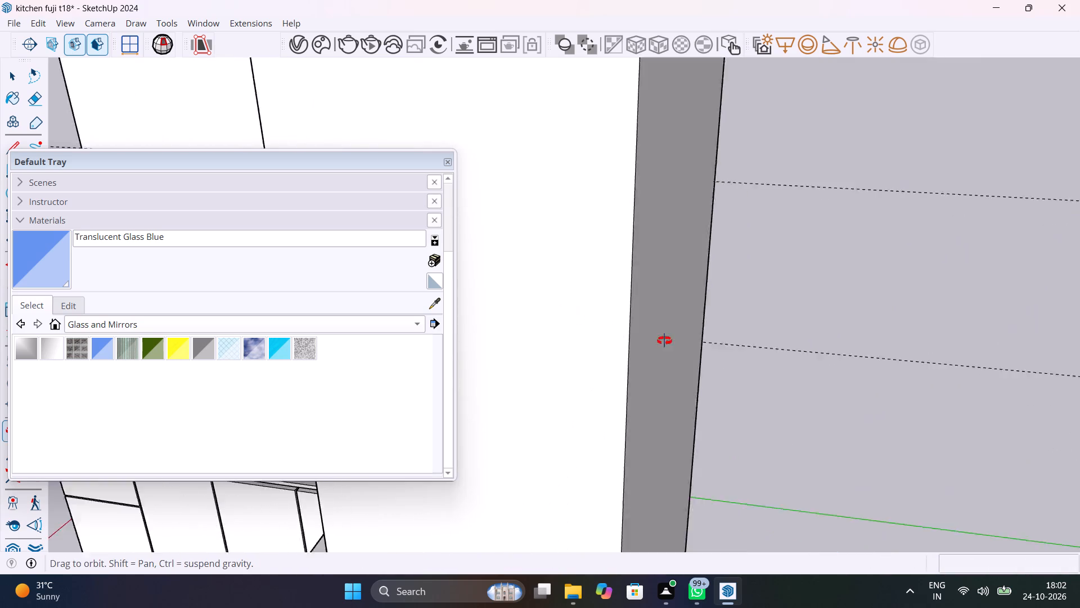
middle_click_drag(664, 341, 744, 363, "shift")
scroll(661, 358, "down", 11)
middle_click_drag(582, 270, 907, 349, "shift")
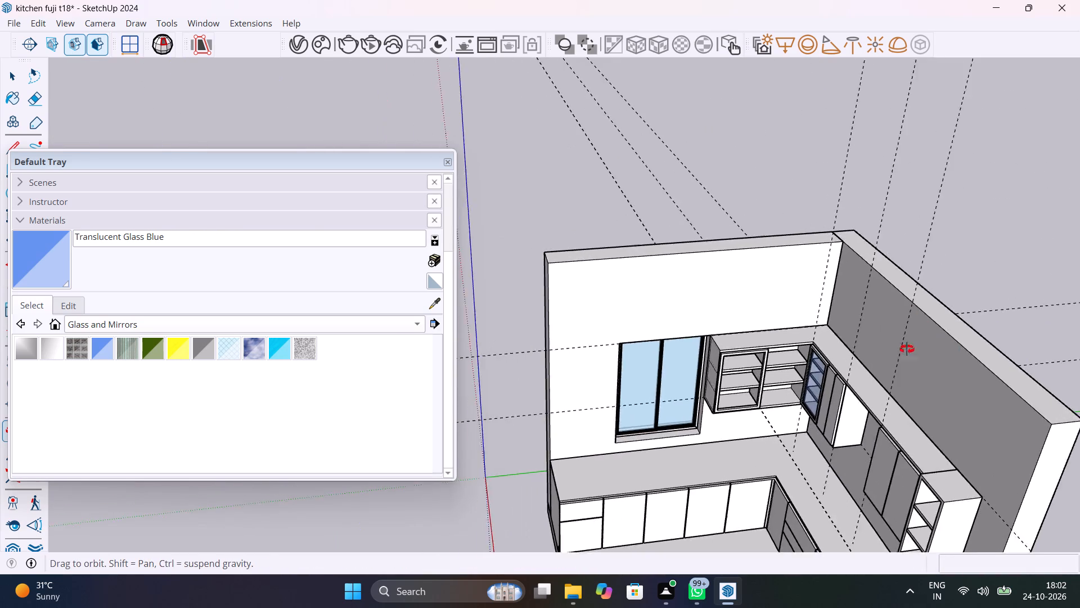
middle_click_drag(907, 349, 853, 254, "shift")
scroll(805, 392, "up", 7)
scroll(740, 419, "up", 5)
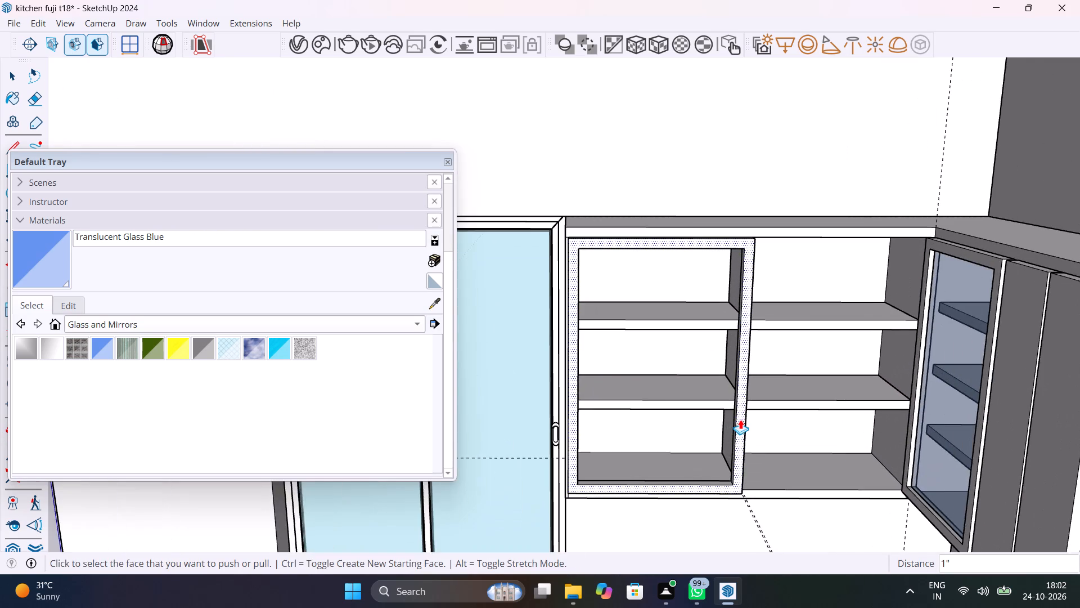
middle_click_drag(744, 419, 795, 400, "shift")
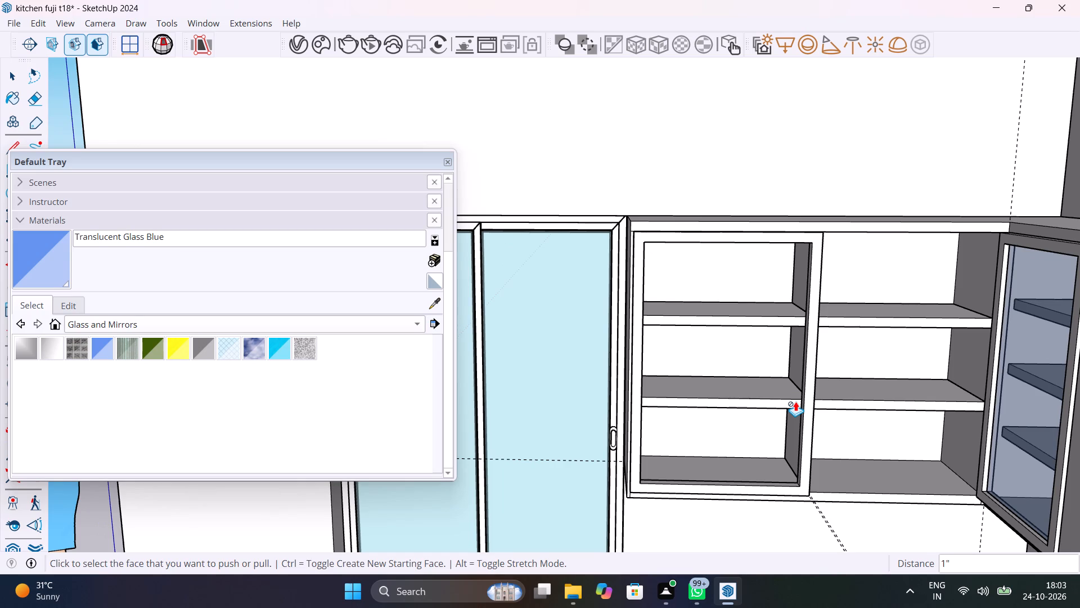
Delete the grouped blue-glass door from the corner cabinet bay.
key("space")
left_click(993, 382)
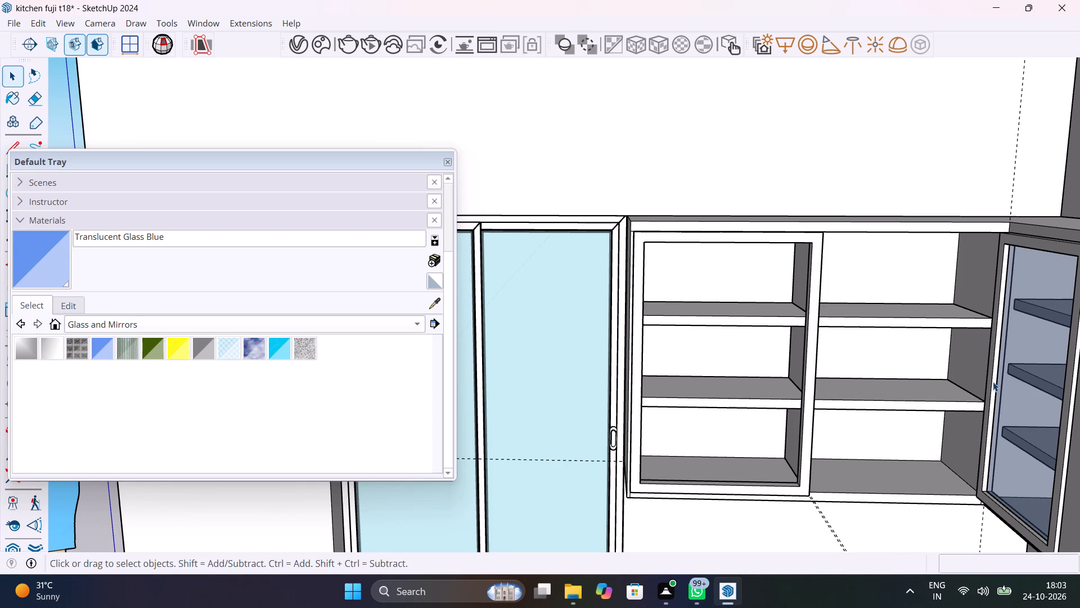
key("Delete")
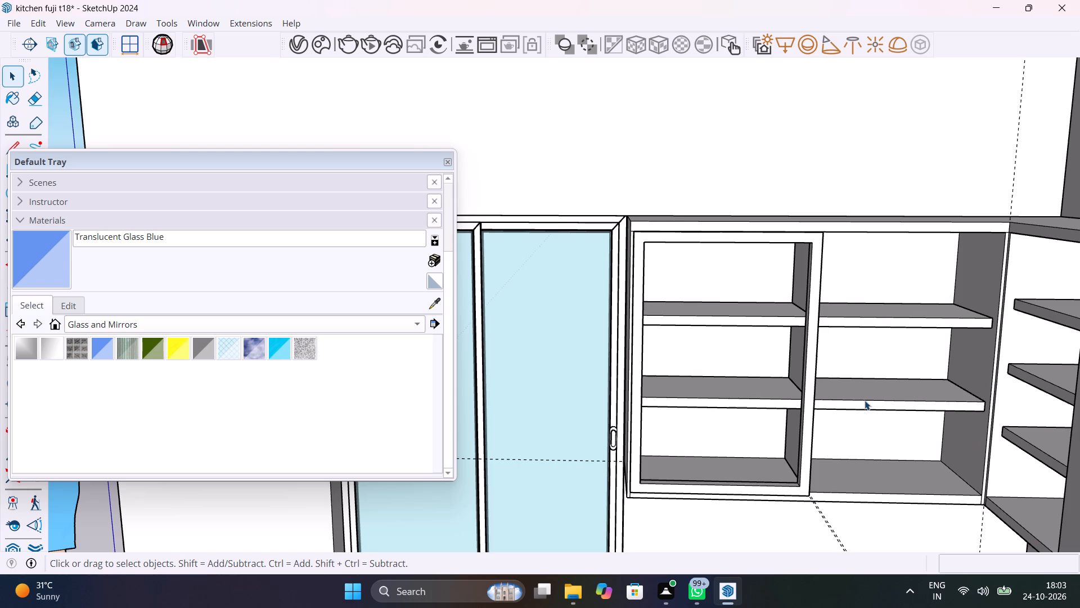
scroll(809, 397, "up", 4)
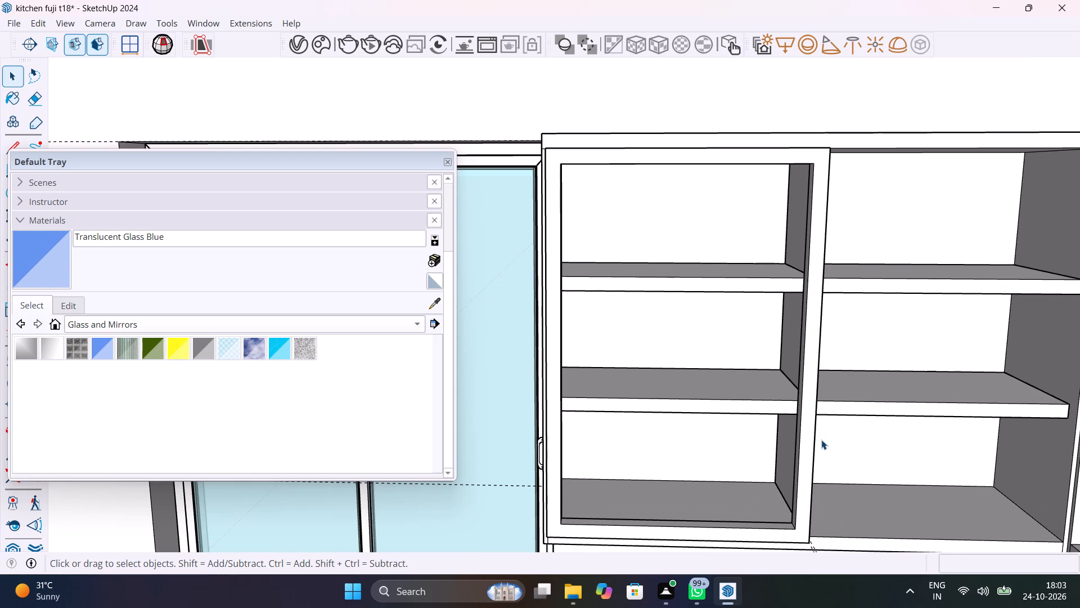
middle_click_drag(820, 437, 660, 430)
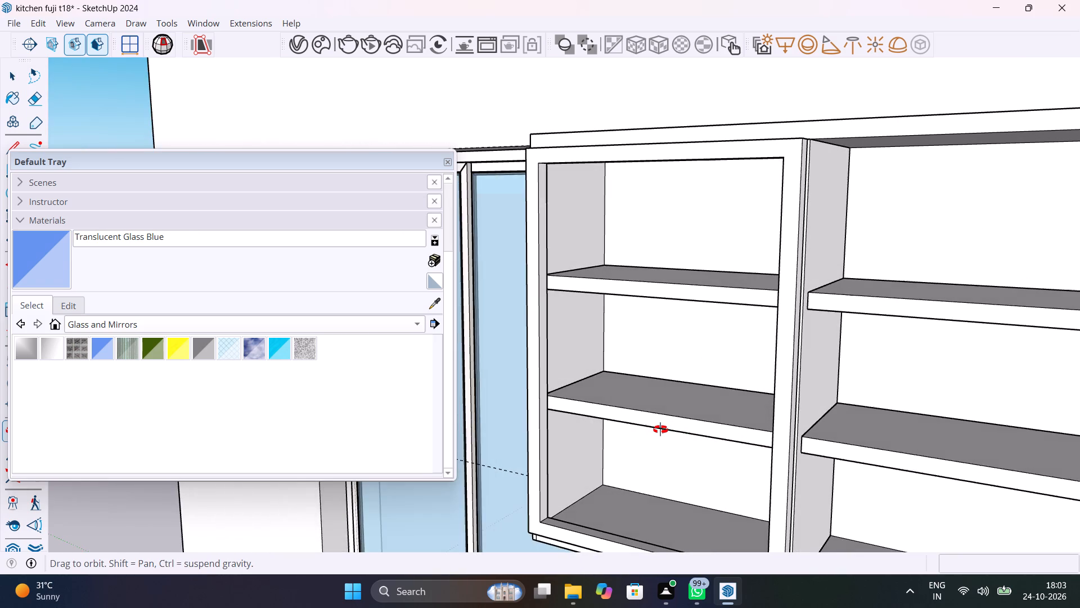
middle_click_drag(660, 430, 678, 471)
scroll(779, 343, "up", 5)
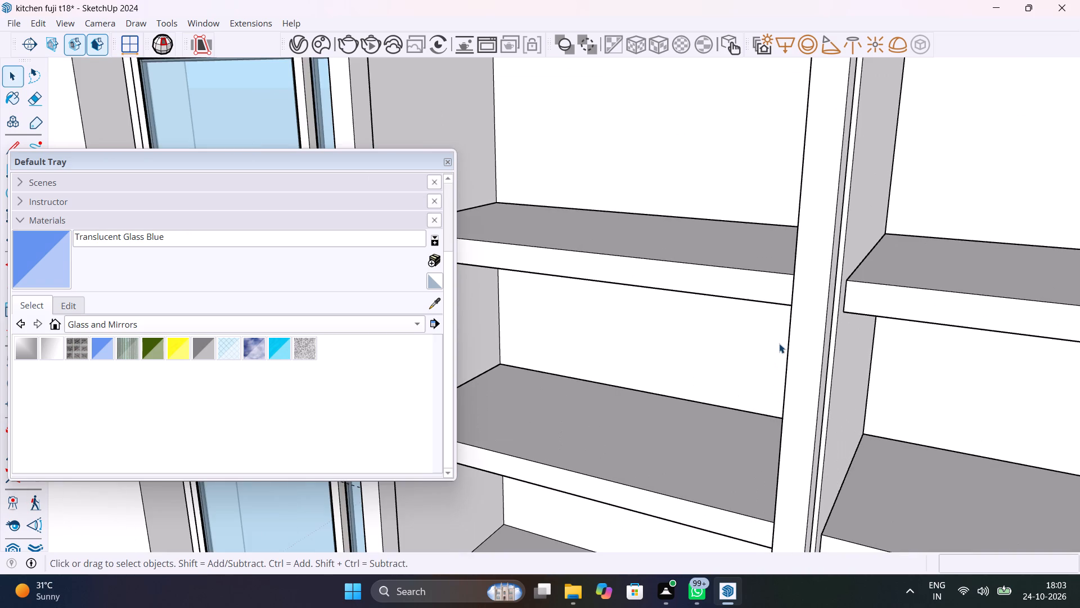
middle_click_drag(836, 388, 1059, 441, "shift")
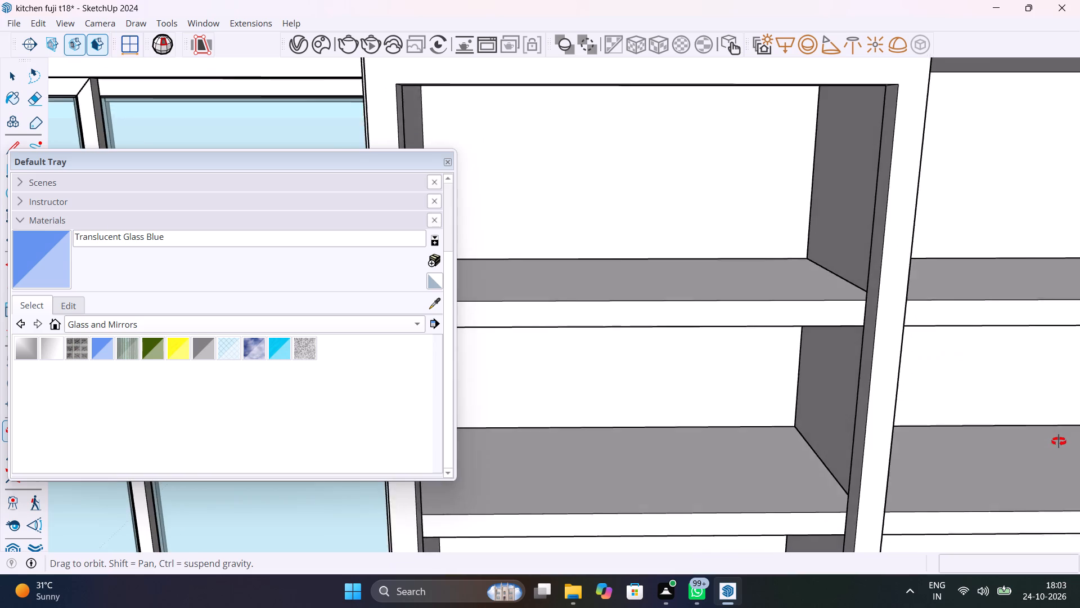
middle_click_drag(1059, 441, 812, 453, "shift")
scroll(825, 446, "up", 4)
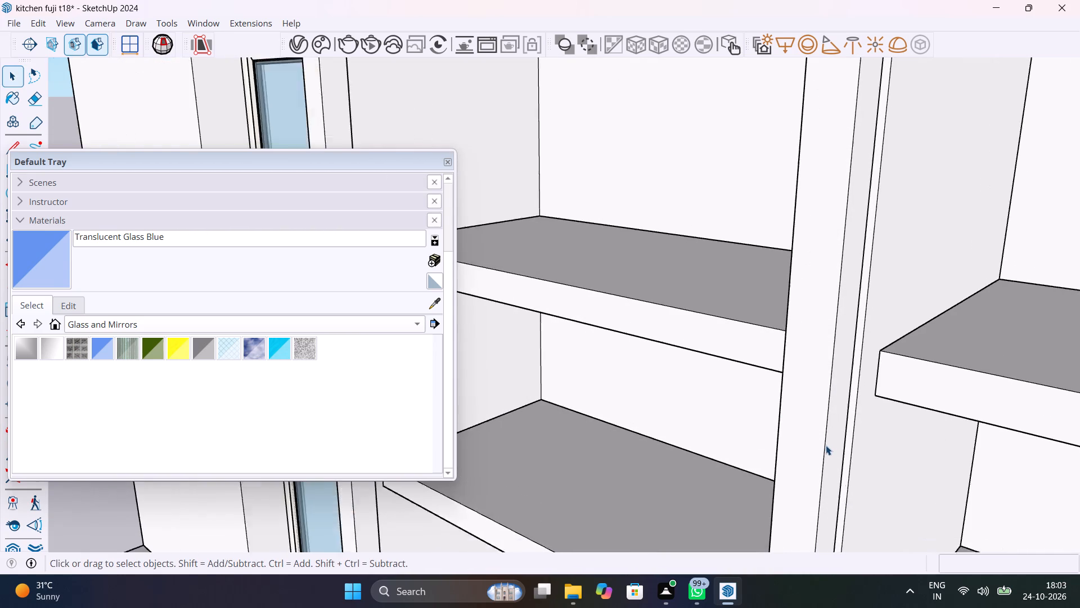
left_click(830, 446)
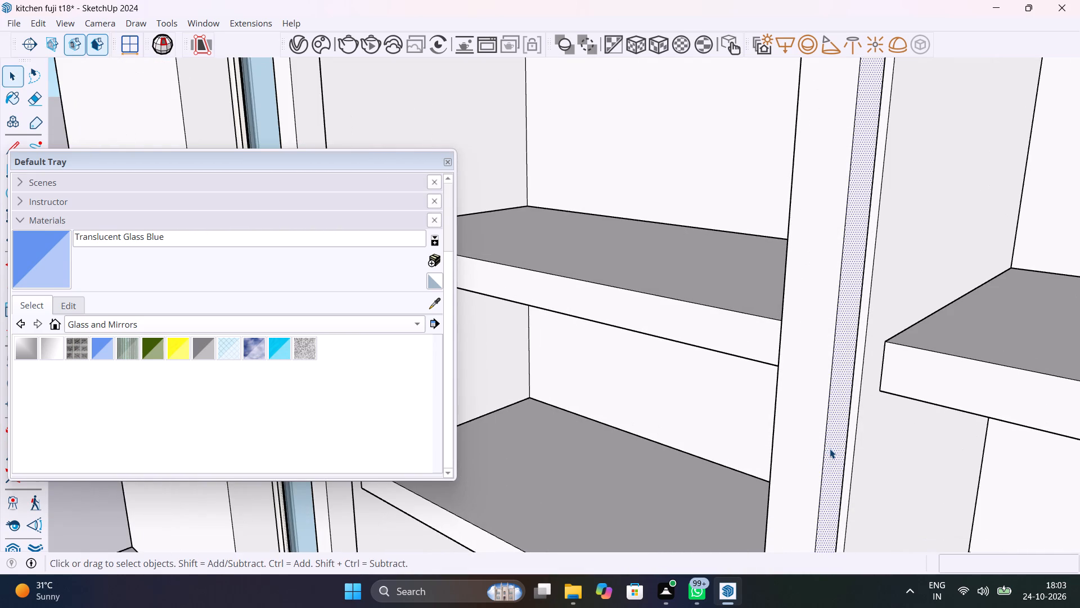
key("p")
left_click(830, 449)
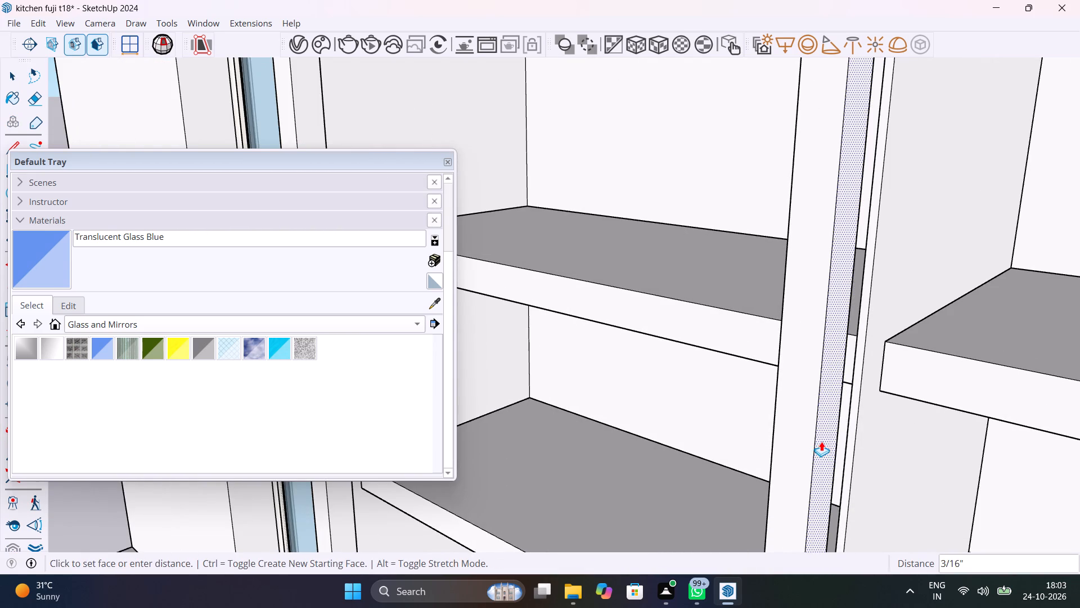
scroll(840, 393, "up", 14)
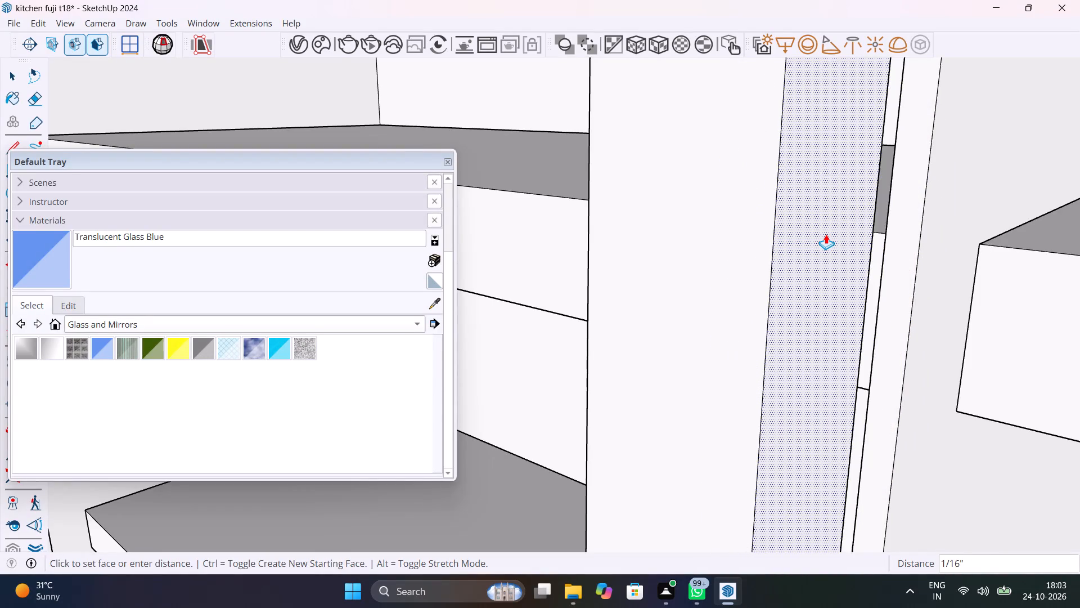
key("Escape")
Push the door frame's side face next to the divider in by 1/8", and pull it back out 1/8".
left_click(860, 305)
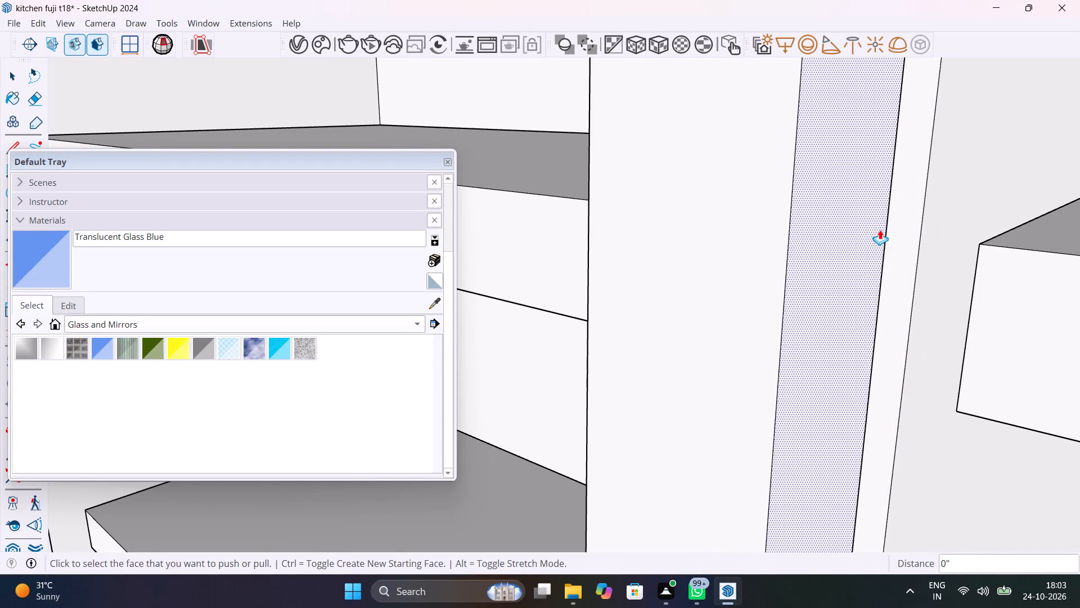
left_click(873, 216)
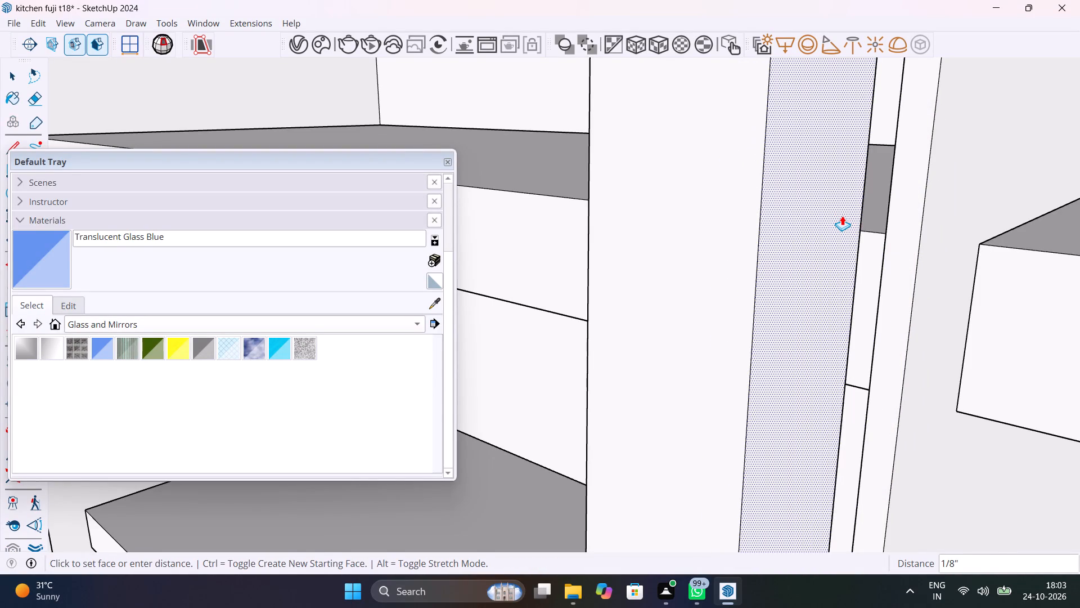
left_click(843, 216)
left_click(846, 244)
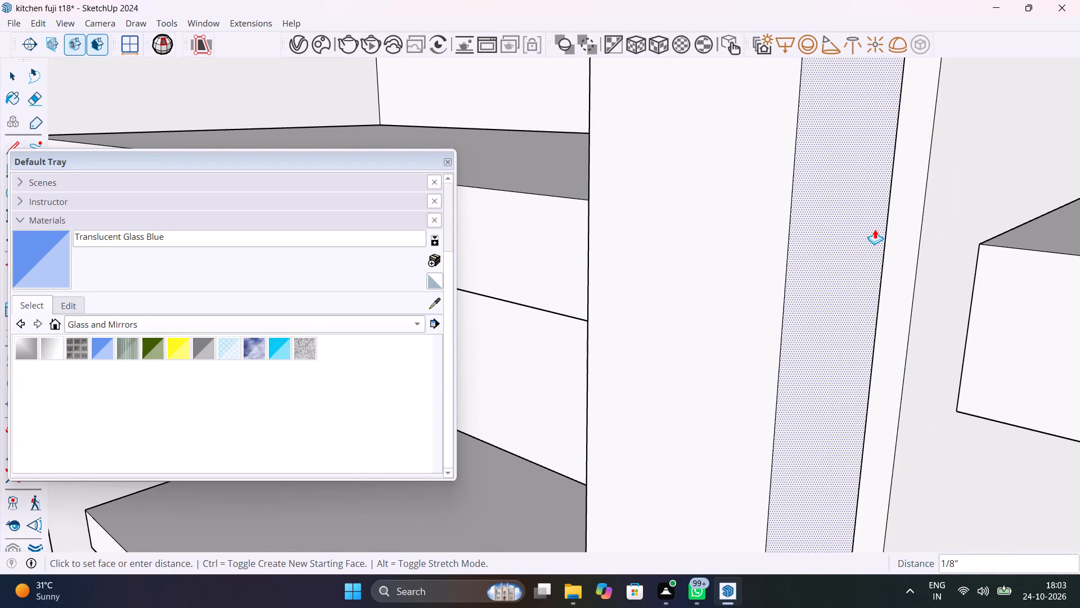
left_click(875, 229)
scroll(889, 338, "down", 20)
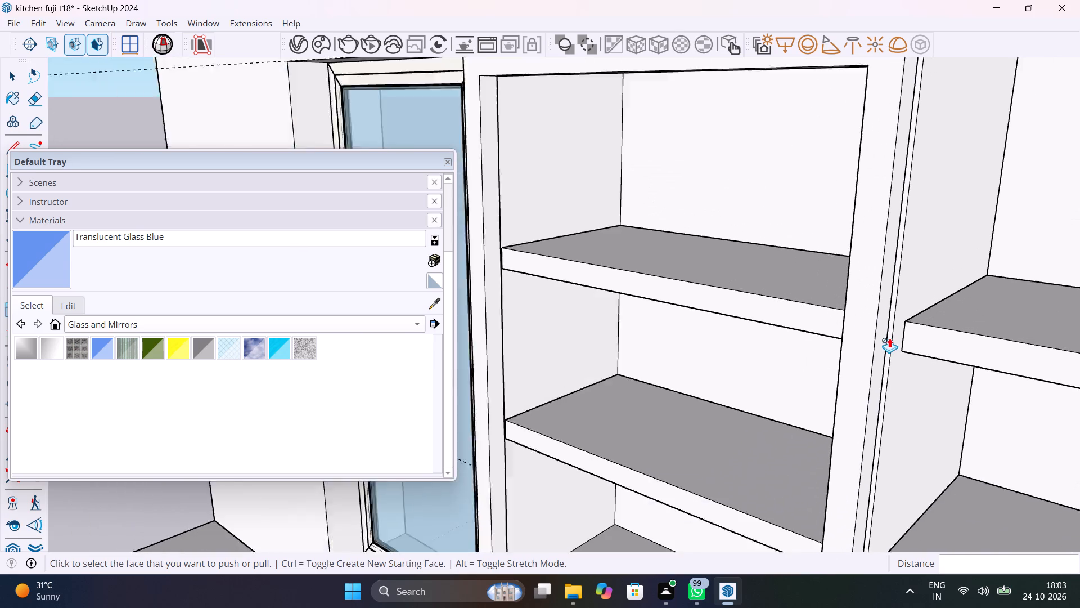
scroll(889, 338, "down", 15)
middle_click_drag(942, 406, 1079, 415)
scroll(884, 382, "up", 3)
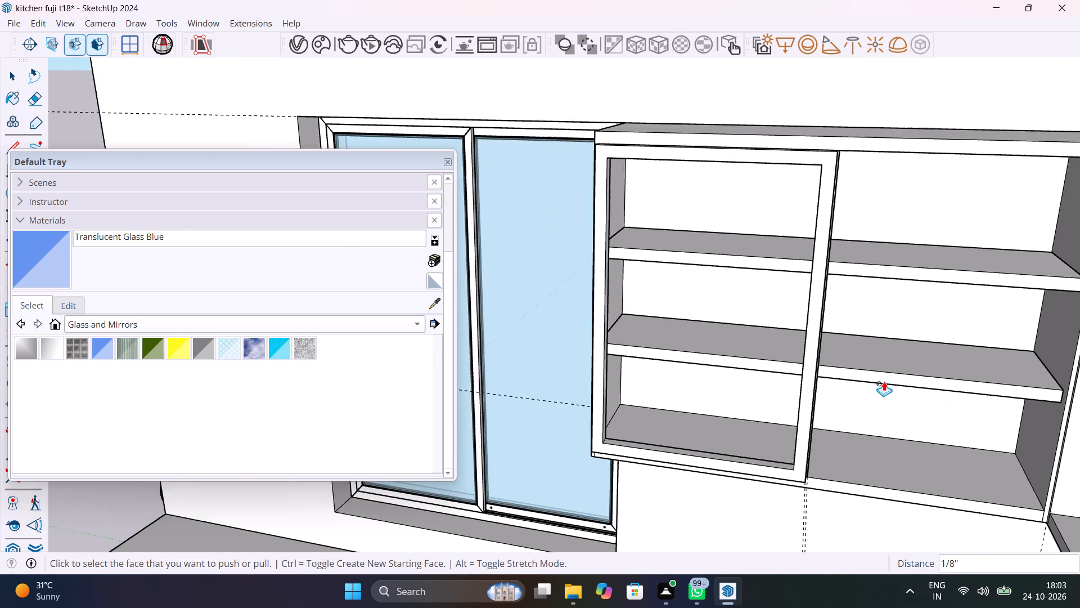
Draw a rectangle about 1' 4 7/16" by 2' 1 3/16" across the window-side door frame's opening, midway through the frame's thickness.
scroll(884, 381, "up", 3)
key("space")
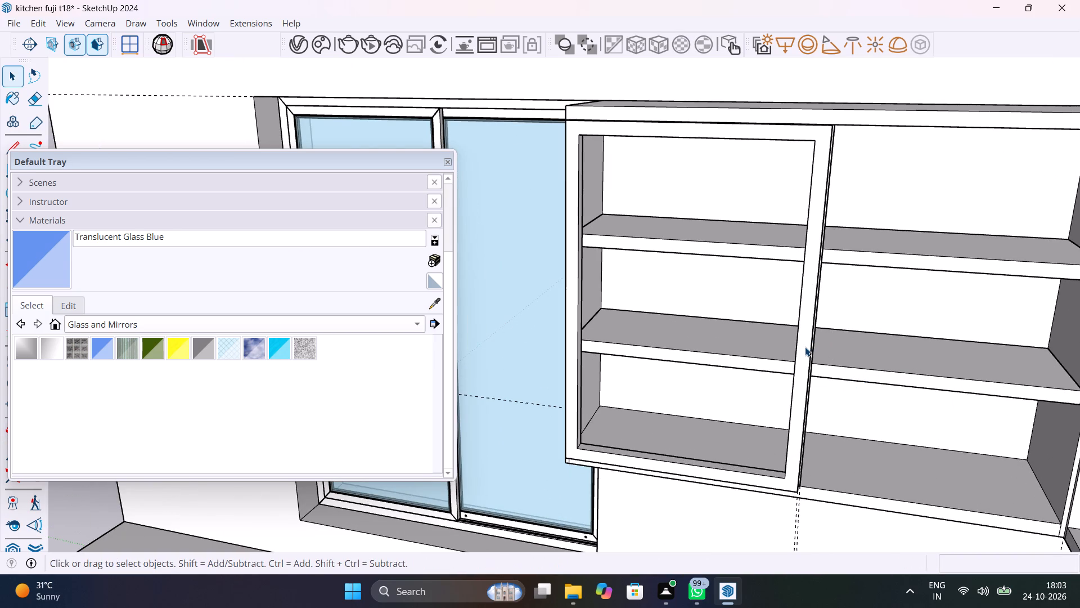
middle_click_drag(814, 356, 927, 361, "shift")
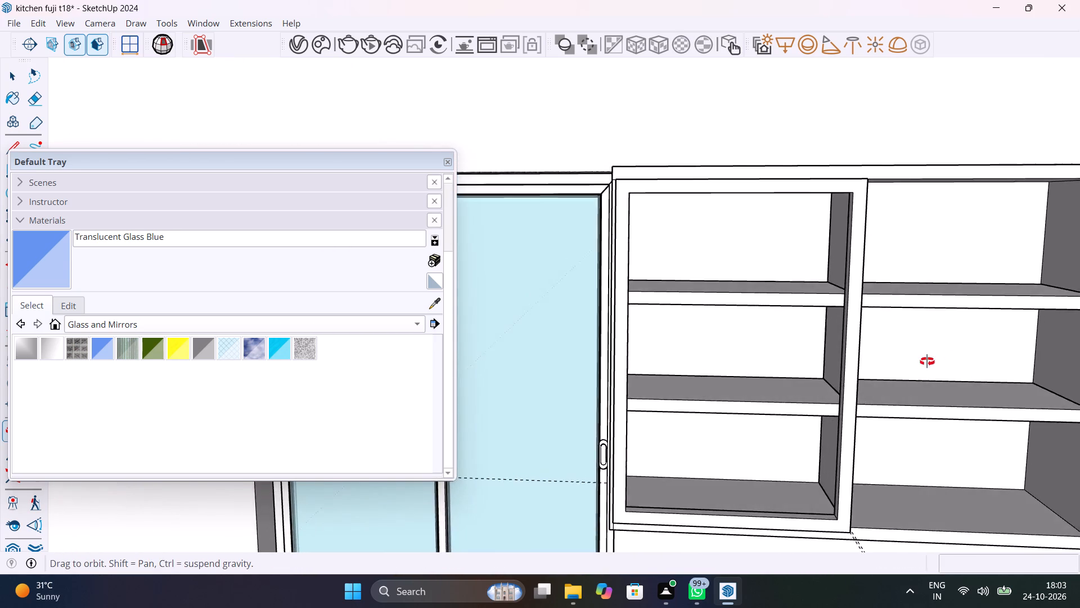
middle_click_drag(927, 361, 930, 348, "shift")
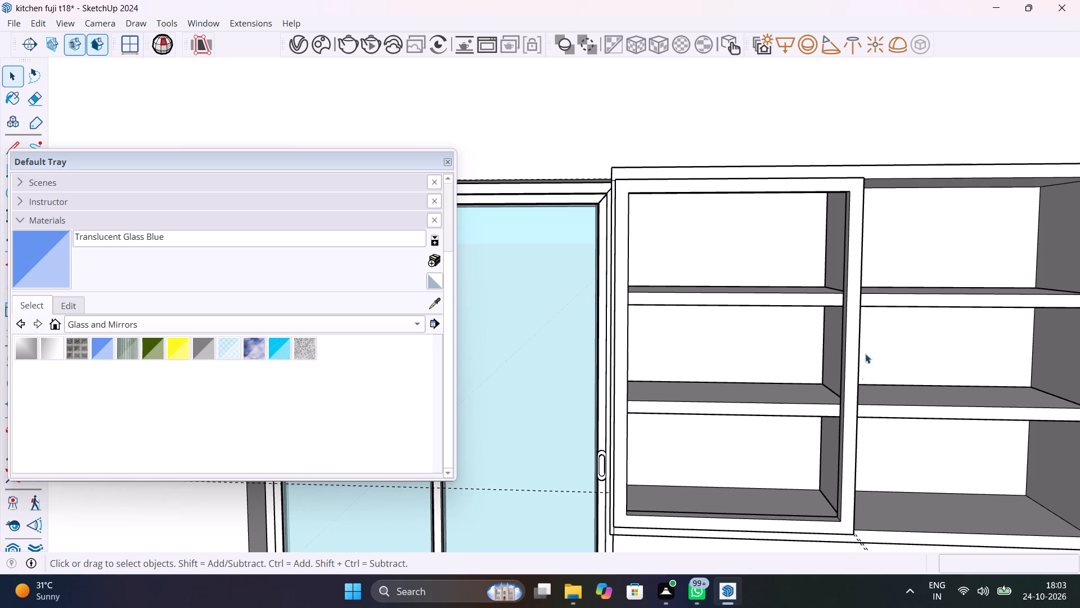
middle_click_drag(842, 439, 744, 457)
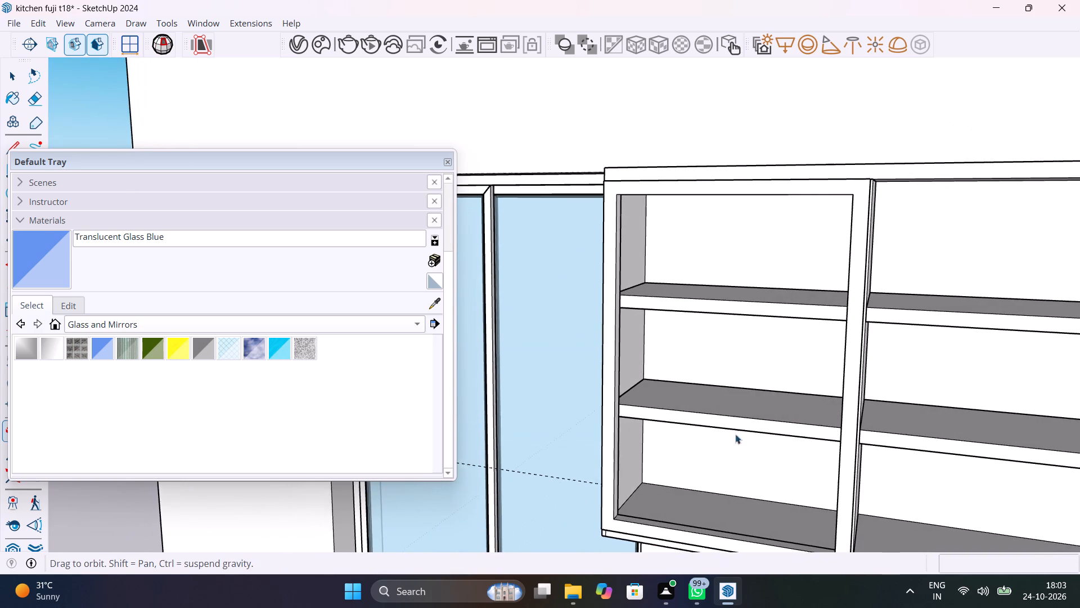
key("r")
scroll(637, 211, "up", 10)
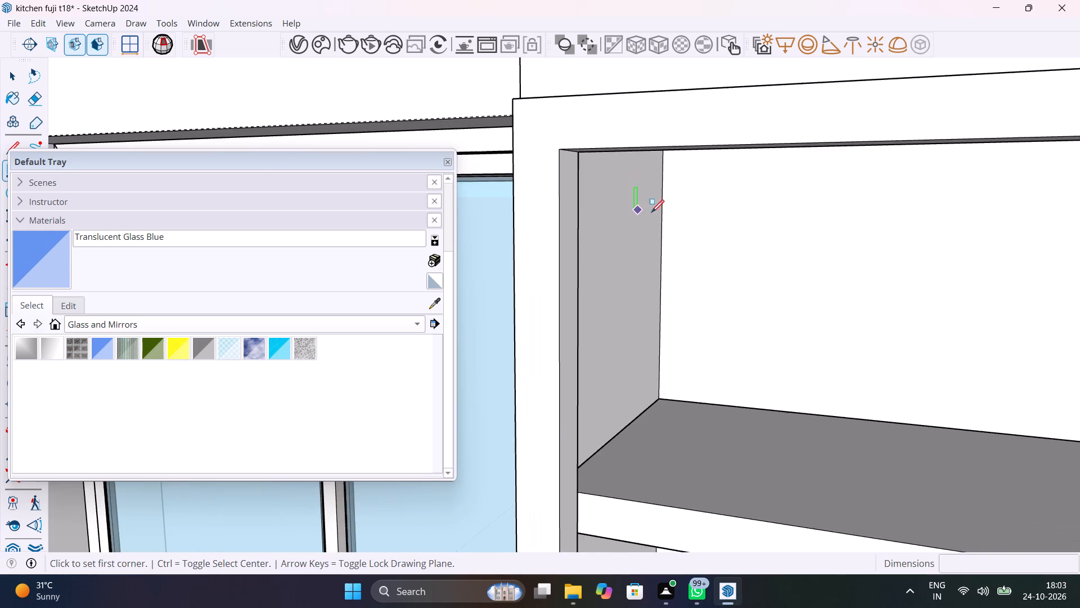
middle_click_drag(657, 208, 658, 133)
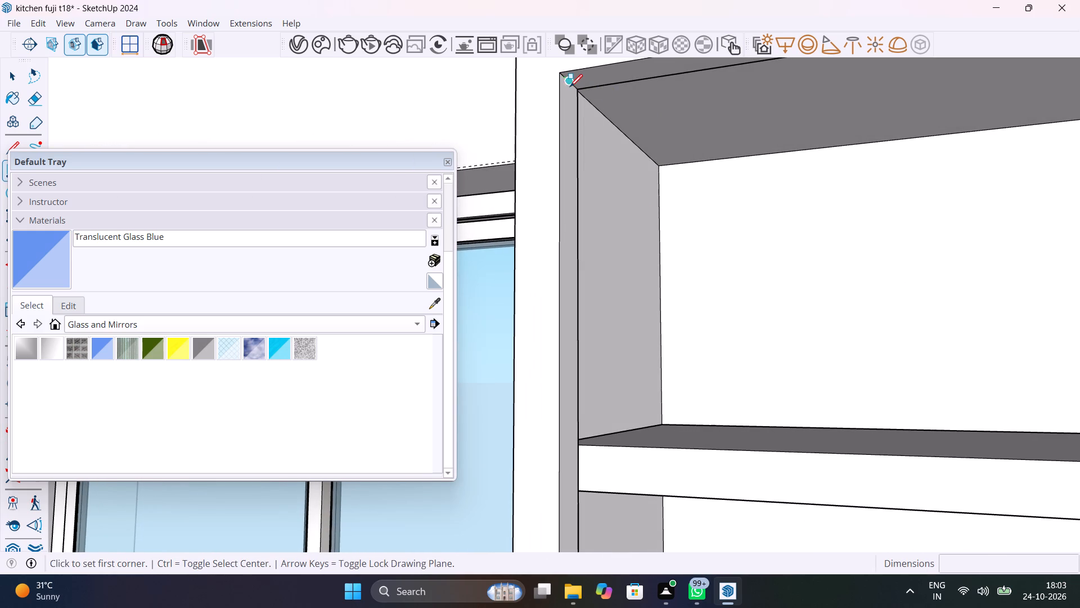
scroll(570, 86, "up", 9)
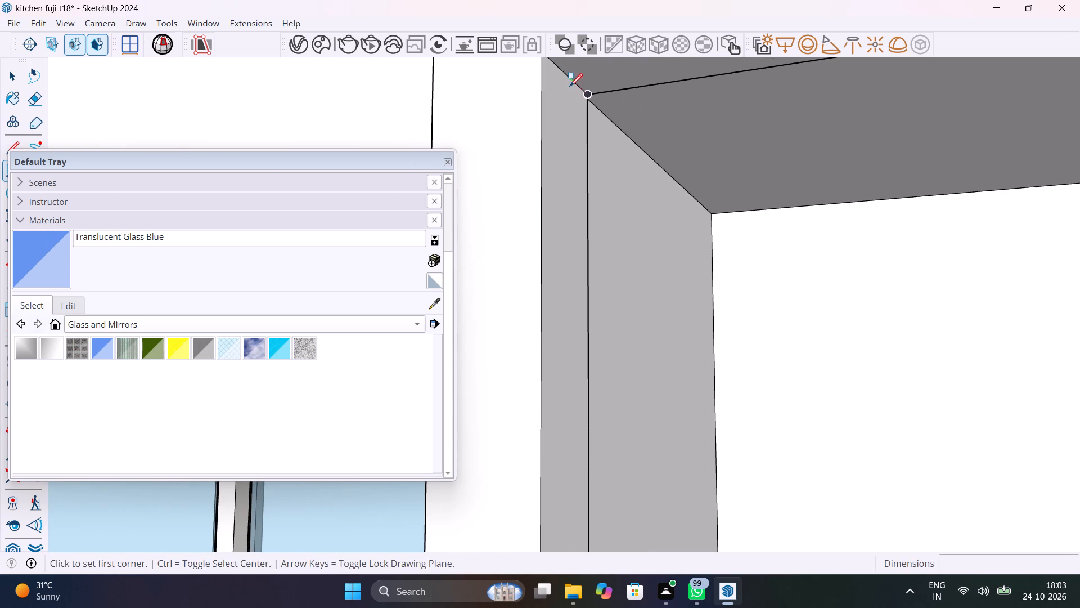
left_click(564, 77)
scroll(622, 181, "down", 11)
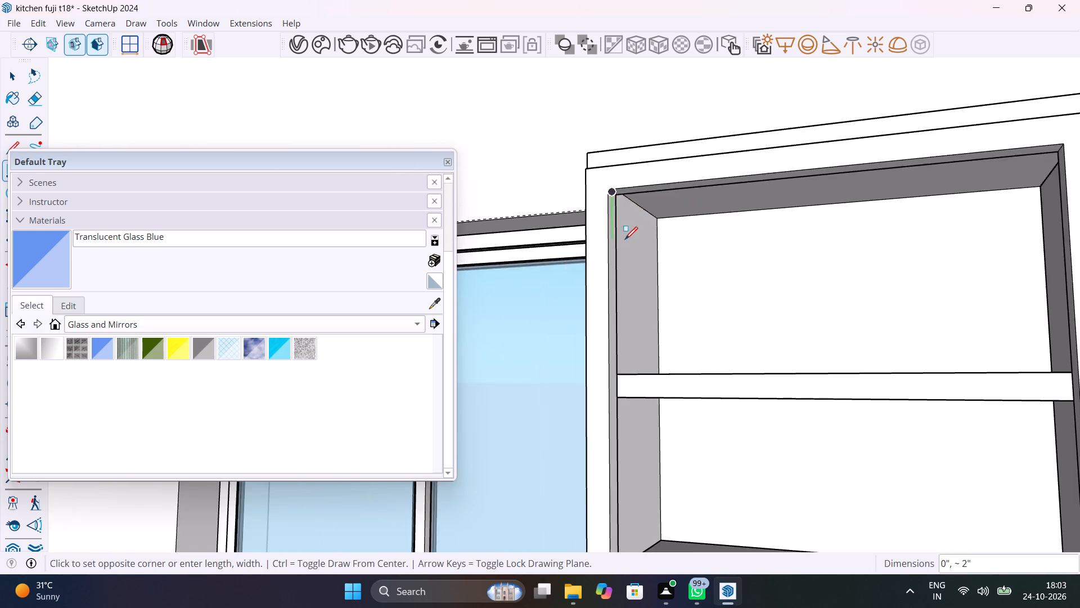
scroll(625, 239, "down", 20)
middle_click_drag(621, 430, 668, 441)
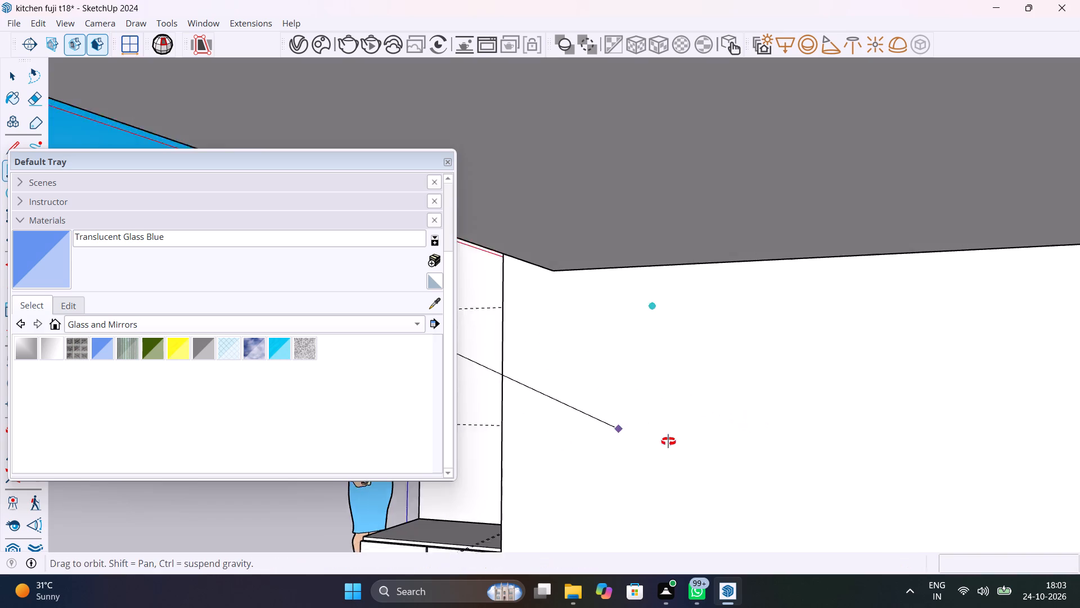
middle_click_drag(668, 441, 725, 459)
left_click(8, 480)
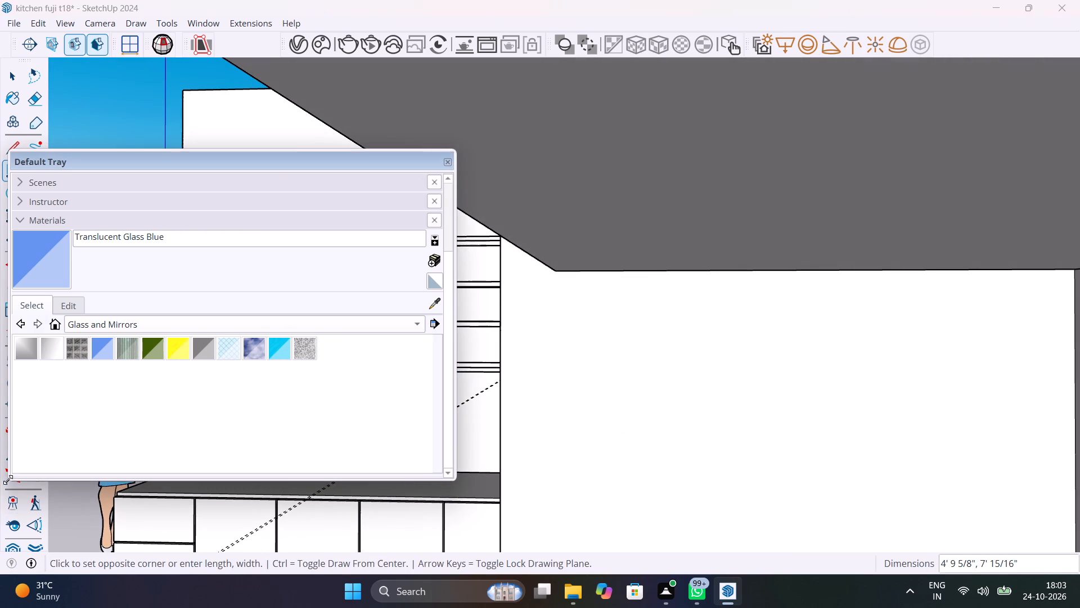
left_click(13, 484)
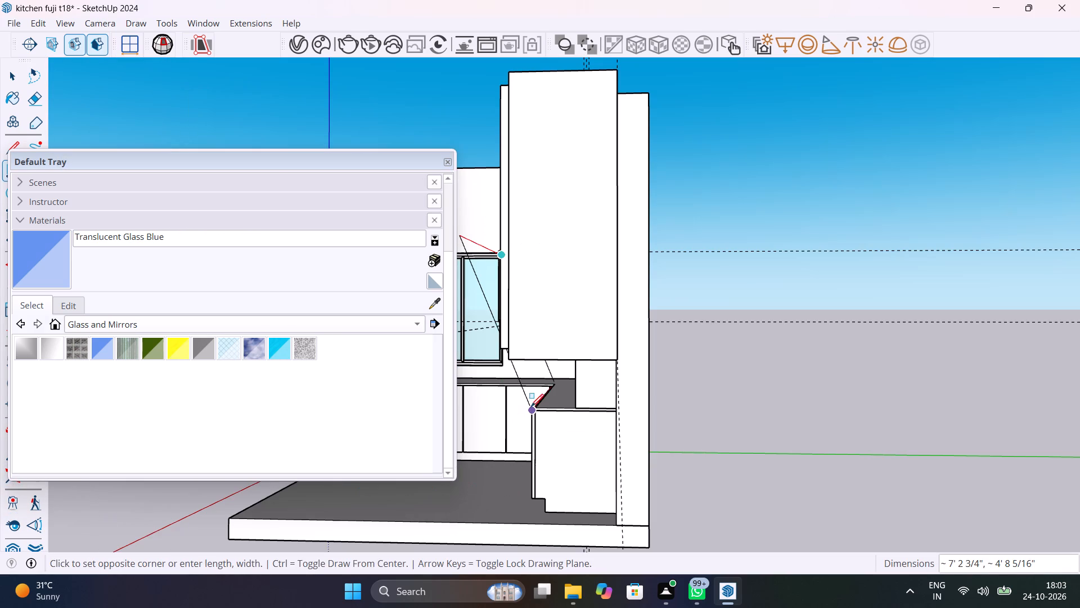
middle_click_drag(532, 406, 751, 472)
scroll(727, 356, "up", 14)
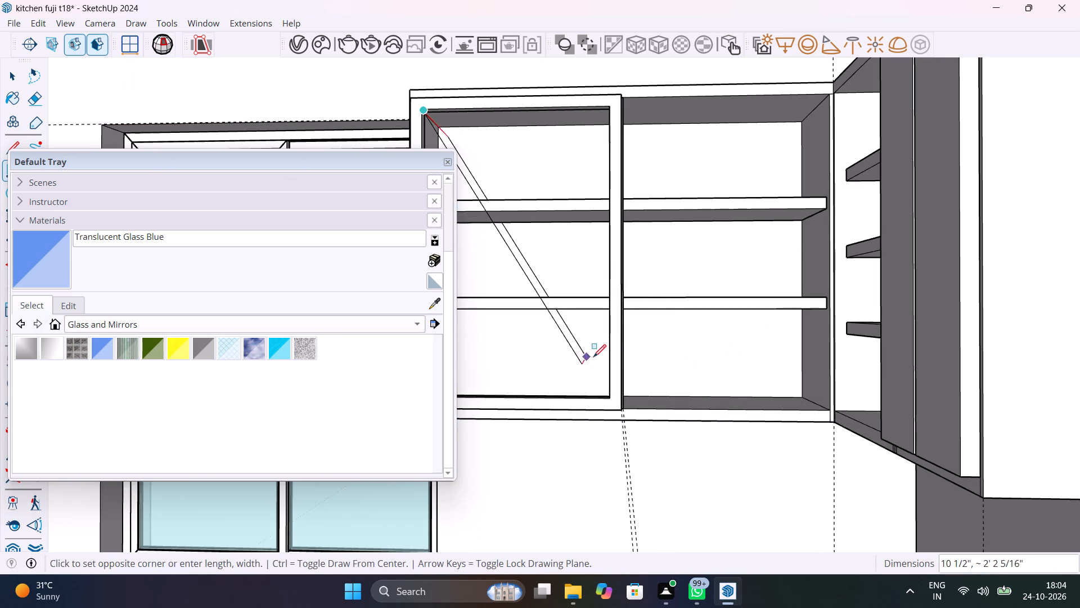
middle_click_drag(631, 356, 844, 390, "shift")
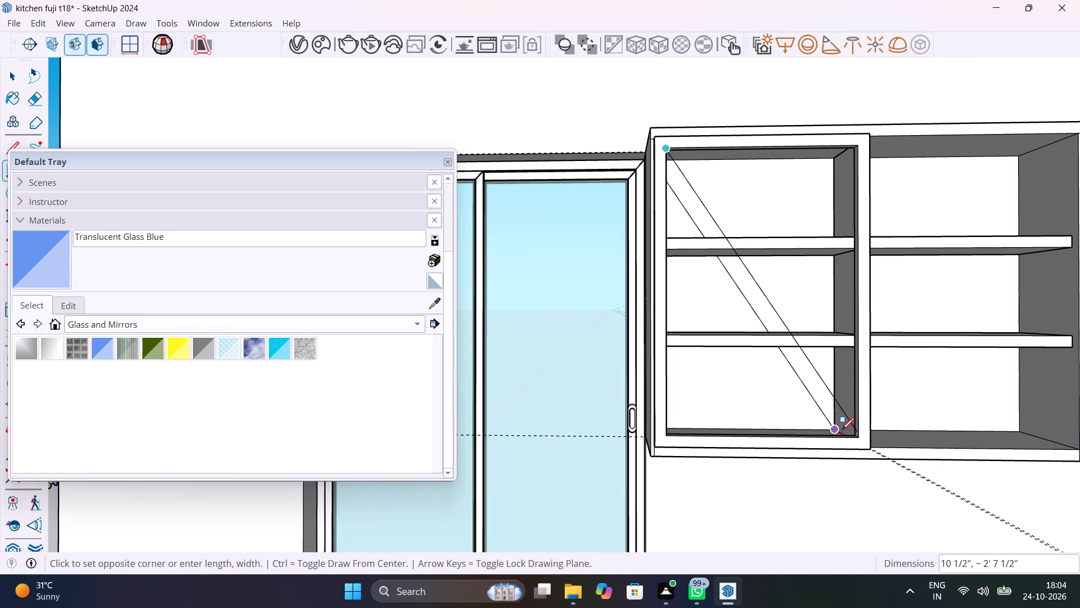
key("Up")
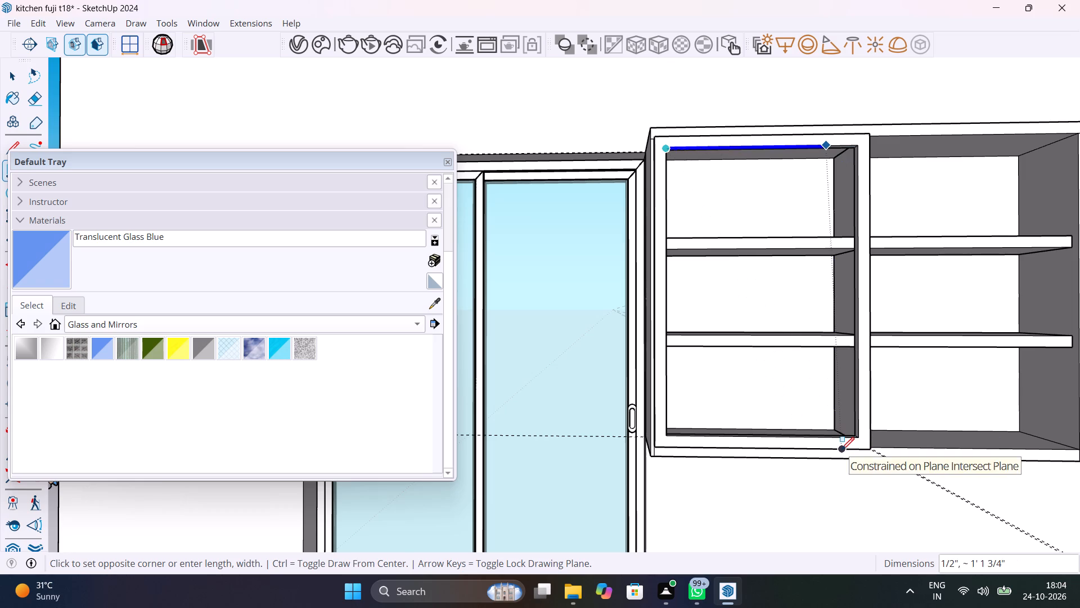
key("Right")
scroll(850, 433, "up", 4)
middle_click_drag(850, 431, 845, 482)
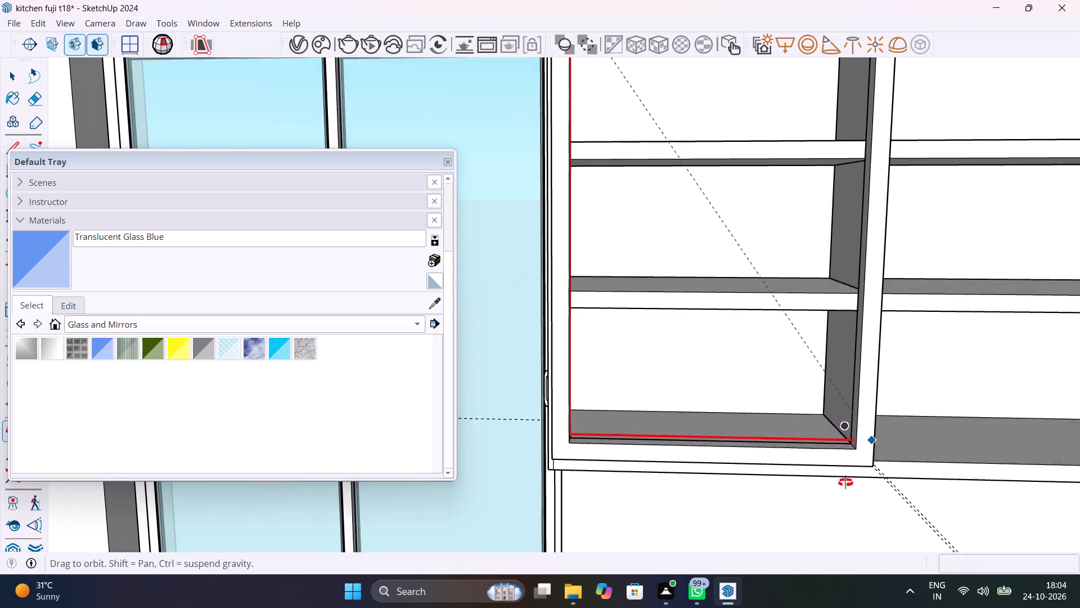
middle_click_drag(845, 482, 845, 499)
scroll(841, 496, "down", 1)
scroll(829, 435, "up", 10)
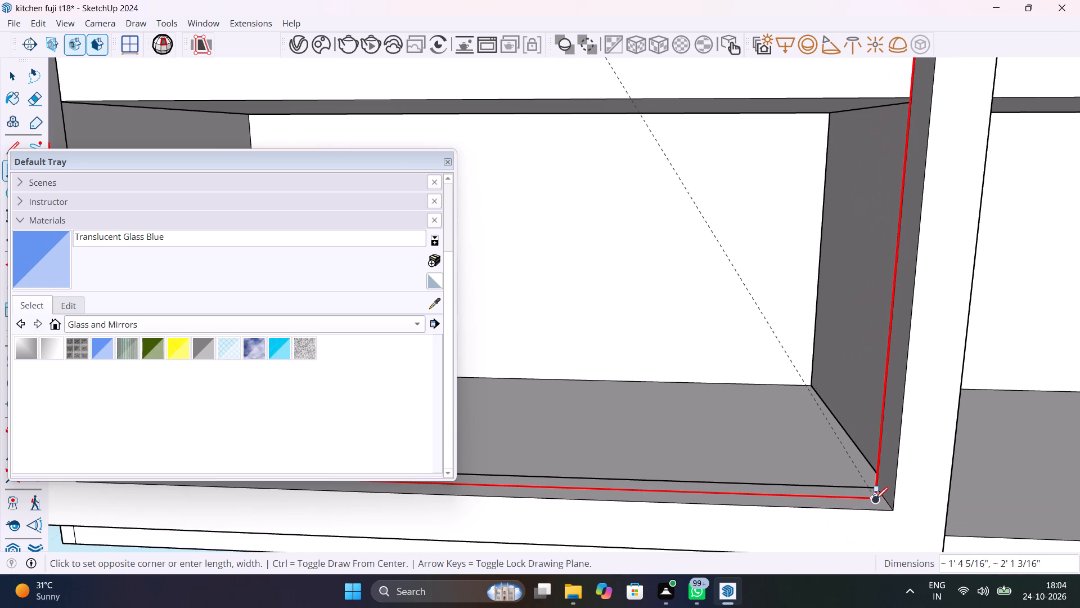
scroll(881, 495, "up", 9)
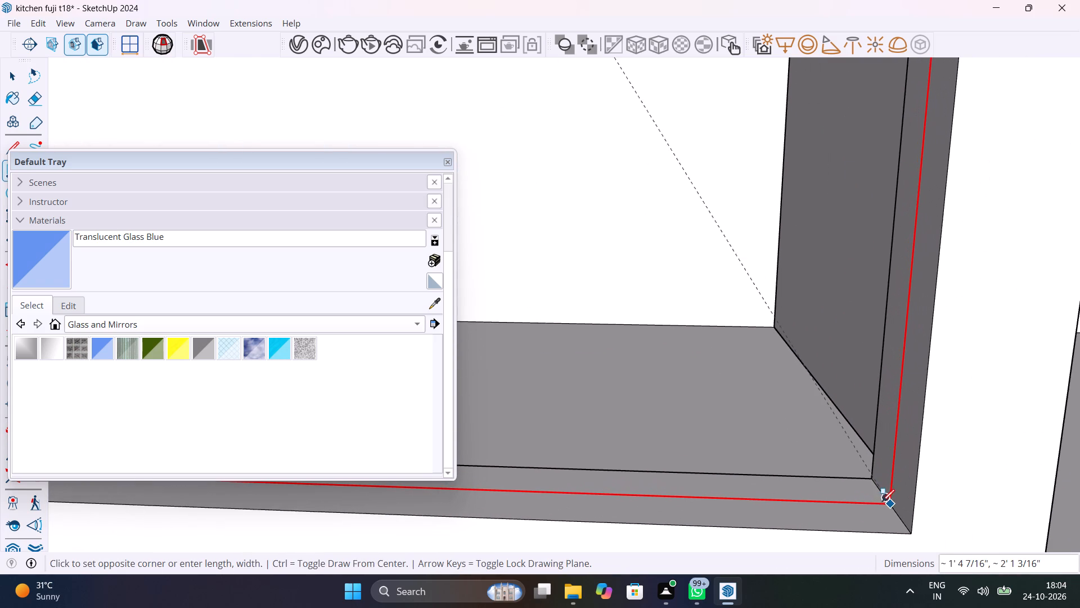
left_click(884, 504)
scroll(879, 497, "down", 15)
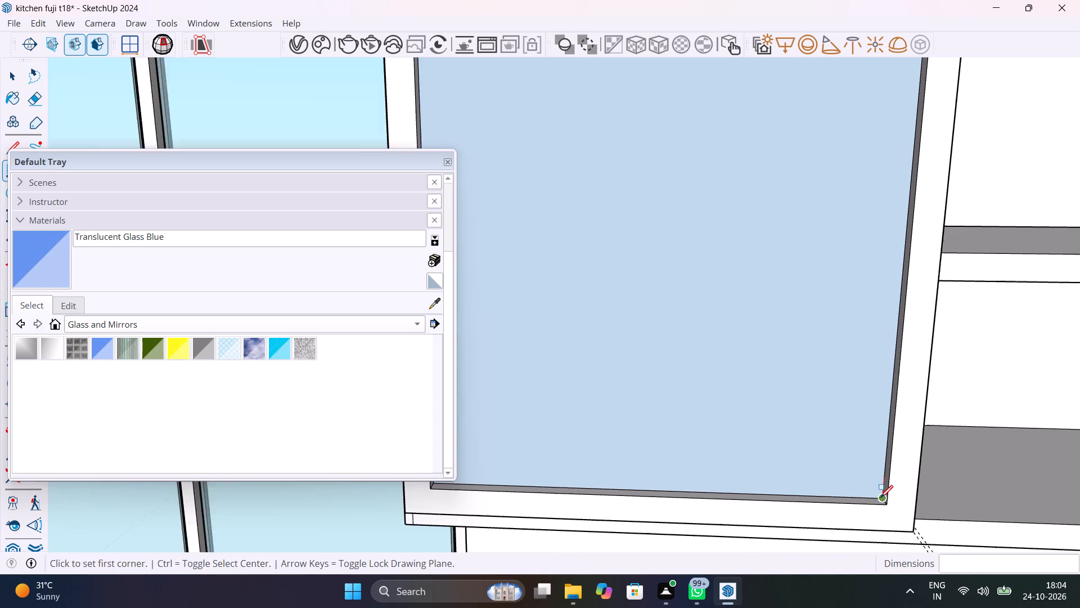
scroll(880, 498, "down", 16)
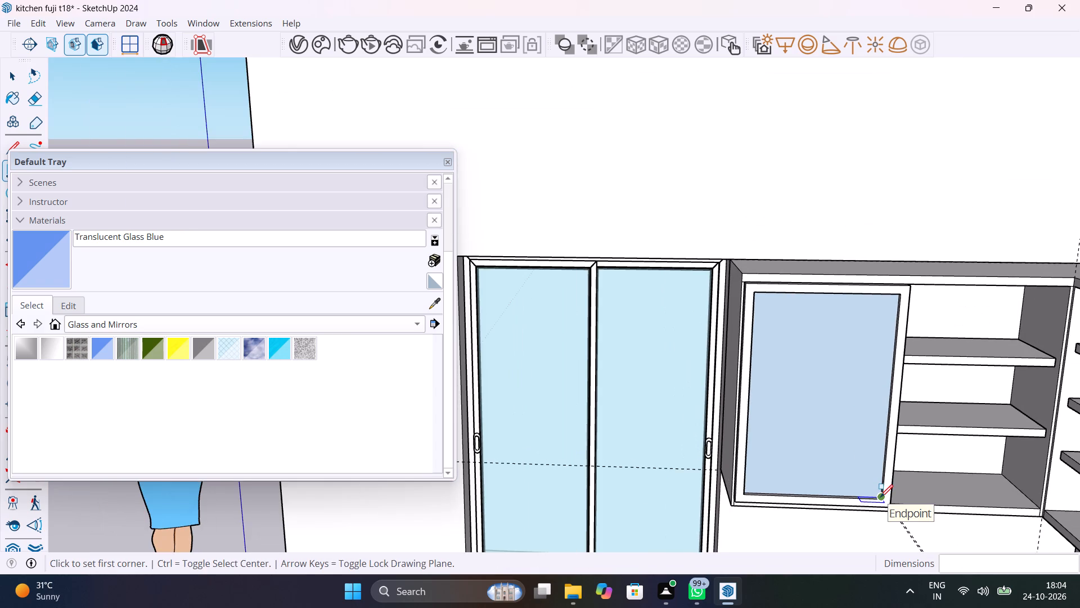
key("space")
Paint the new pane inside the window-side door frame with Translucent Glass Blue.
middle_click_drag(846, 440, 672, 387)
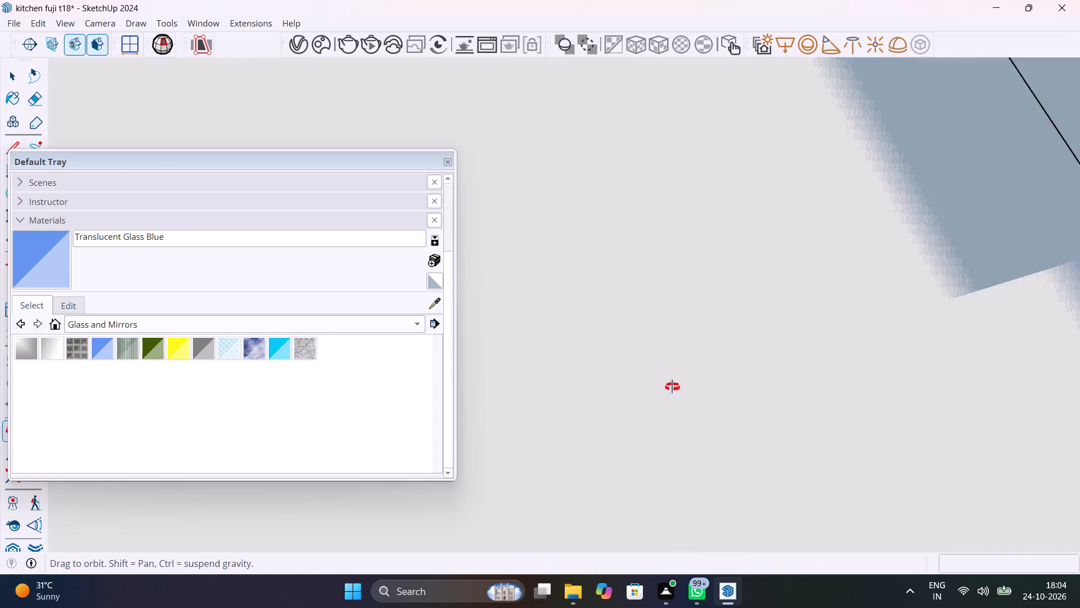
middle_click_drag(672, 387, 791, 433)
left_click(97, 350)
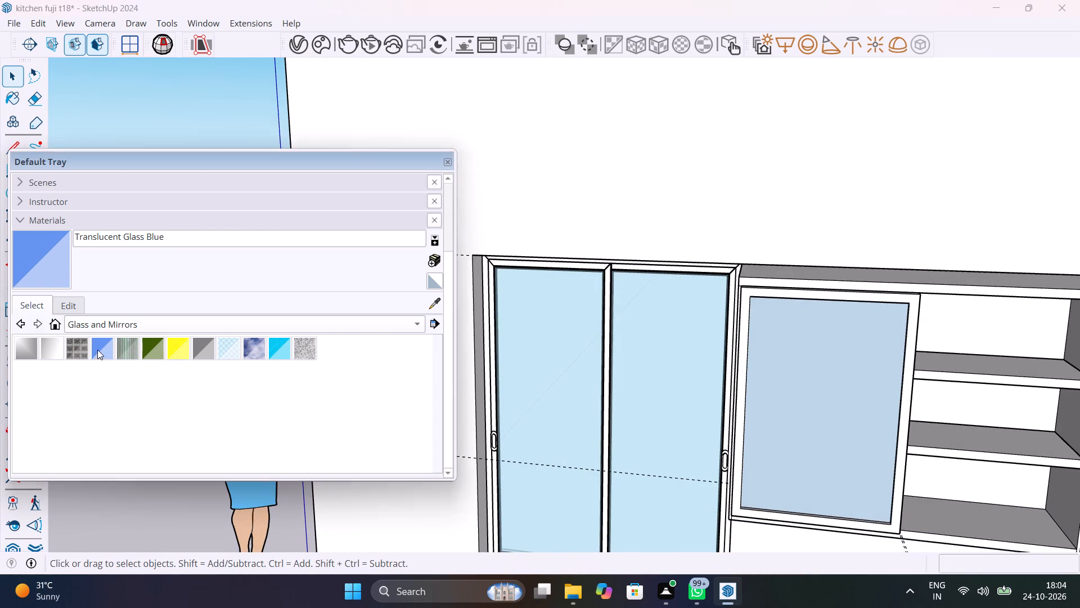
left_click(808, 415)
scroll(828, 423, "down", 11)
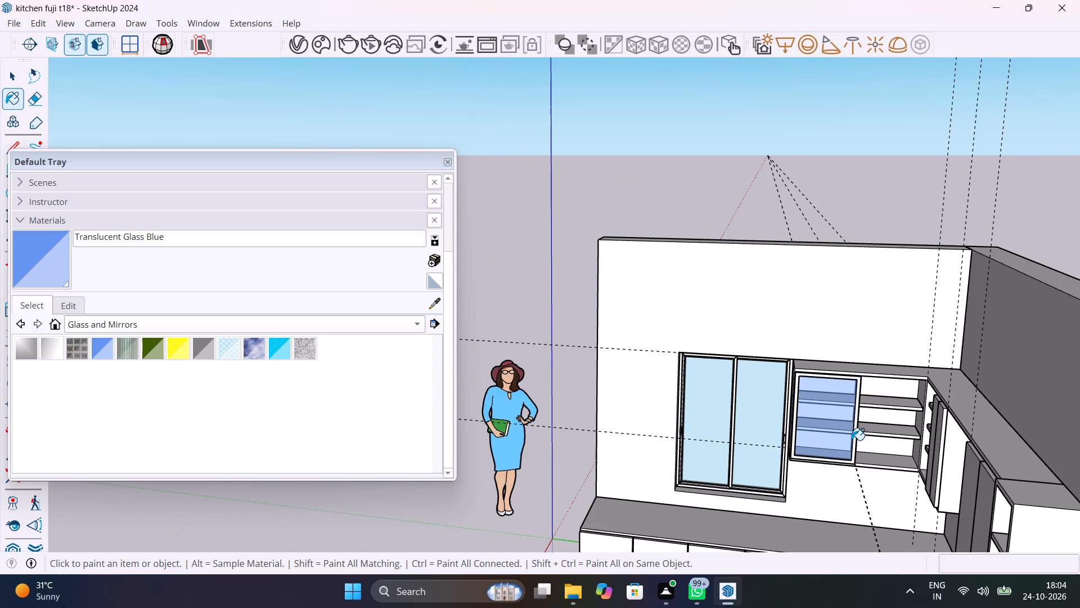
key("space")
Select the whole window-side door, frame and glass pane together, and make it a group.
scroll(858, 439, "up", 10)
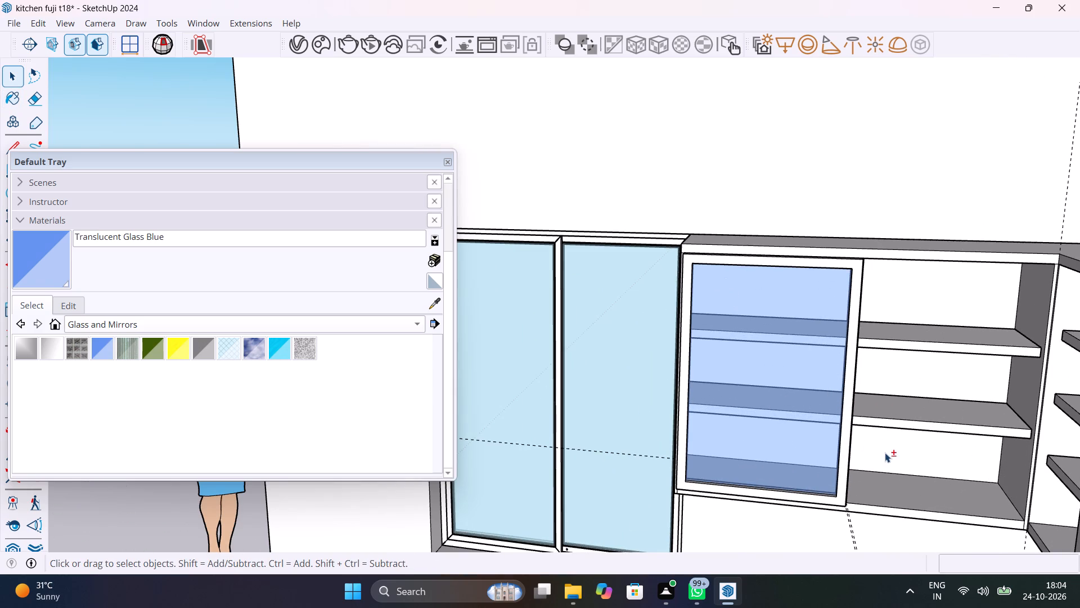
middle_click_drag(800, 415, 673, 435, "shift")
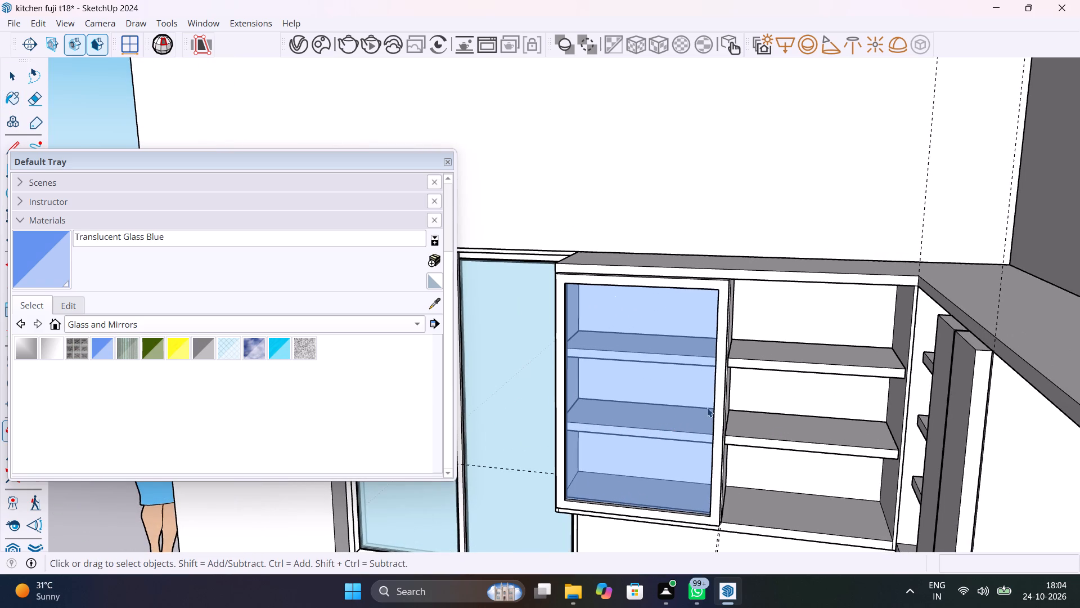
scroll(716, 399, "up", 2)
left_click(724, 393)
triple_click(724, 394)
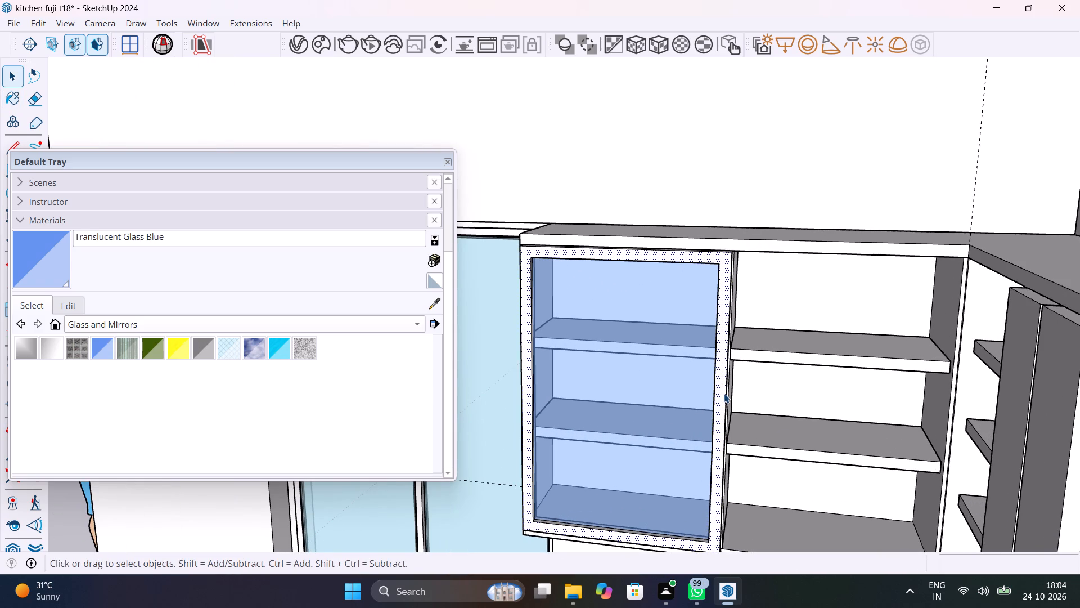
left_click(657, 430, "shift")
left_click(657, 431, "shift")
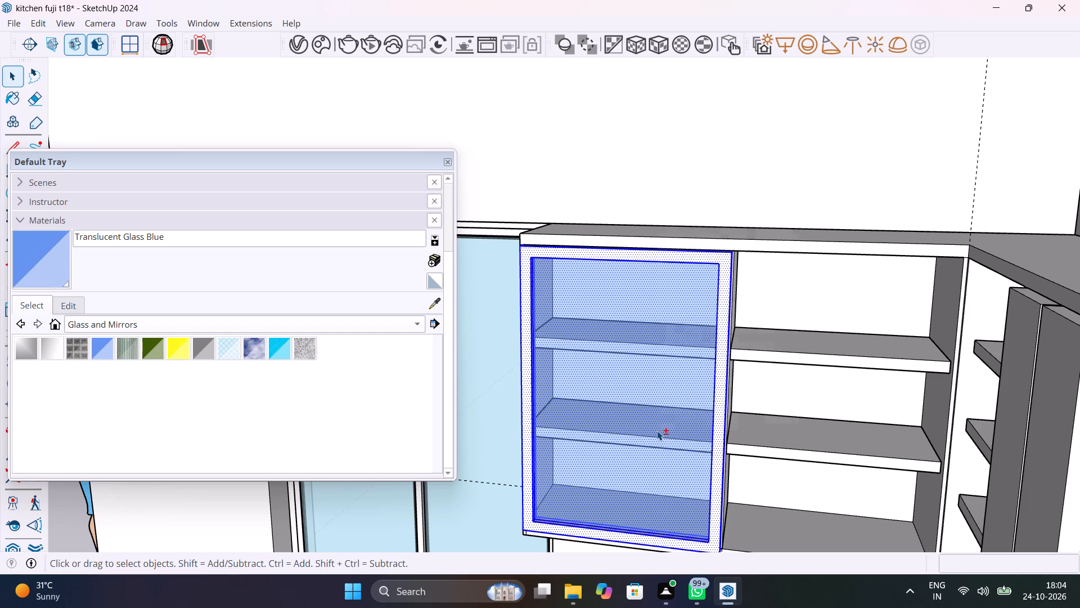
right_click(657, 431, "shift")
left_click(718, 198, "shift")
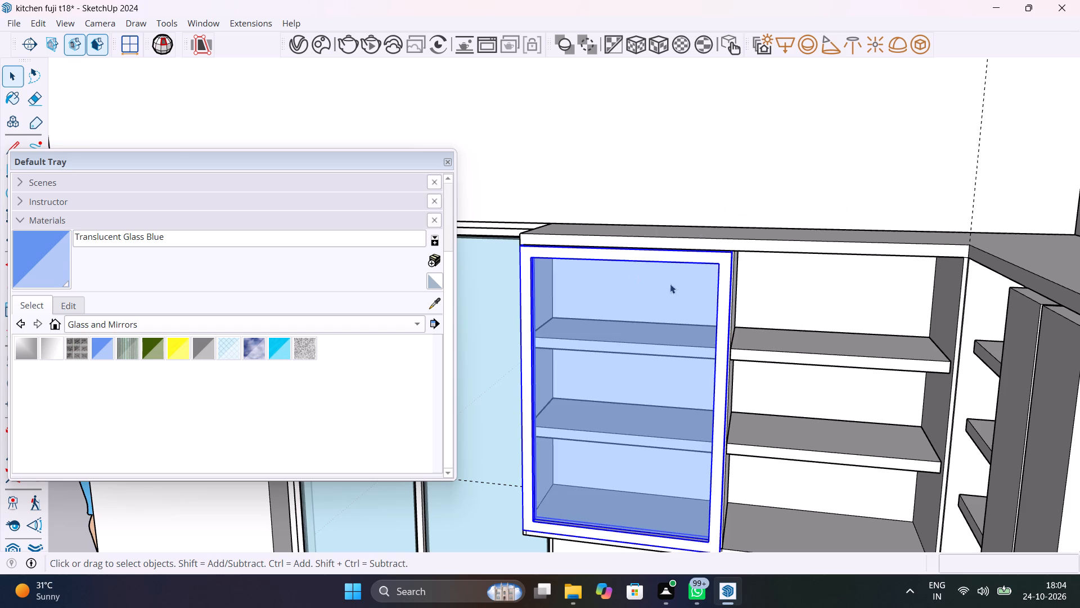
Copy the grouped glass door about 1' 6 5/8" along the cabinet front to cover the adjoining open bay.
middle_click_drag(686, 288, 606, 377)
scroll(584, 255, "up", 9)
key("m")
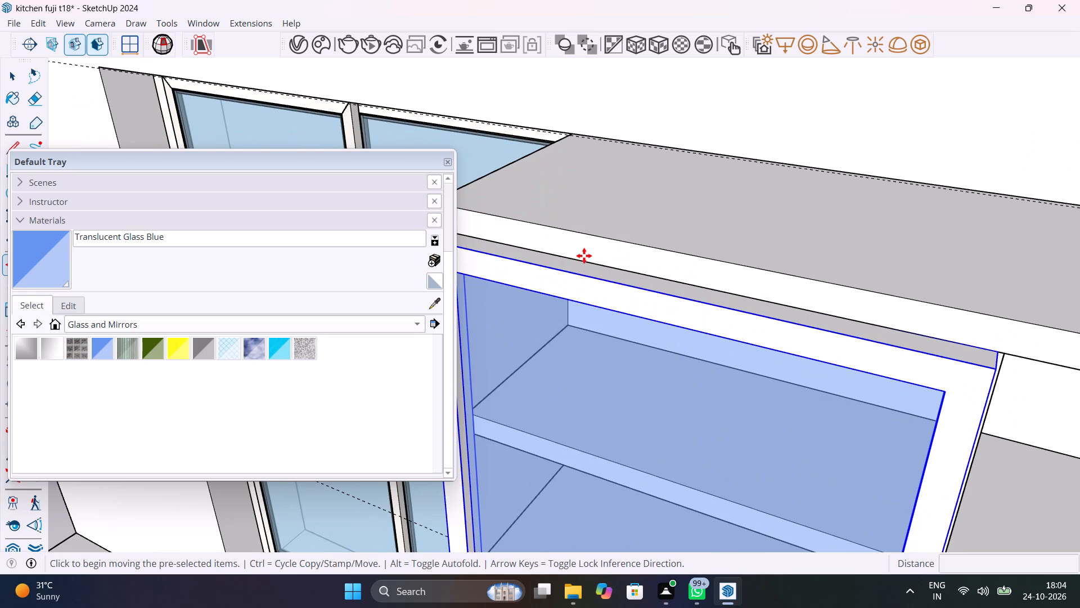
middle_click_drag(614, 276, 762, 348, "shift")
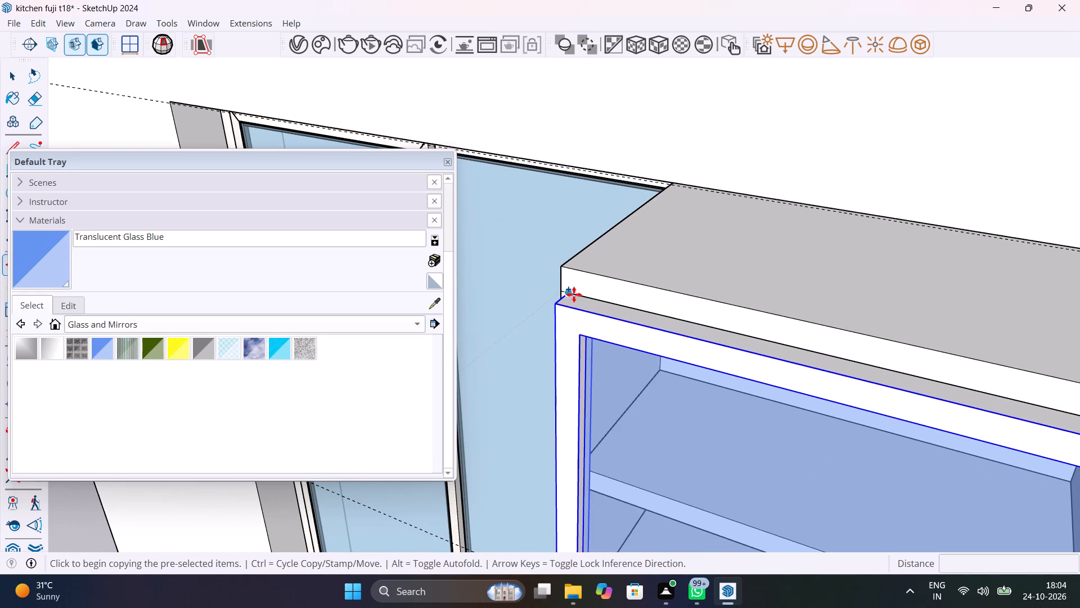
left_click(570, 293)
scroll(1036, 375, "down", 10)
middle_click_drag(1038, 377, 718, 279, "shift")
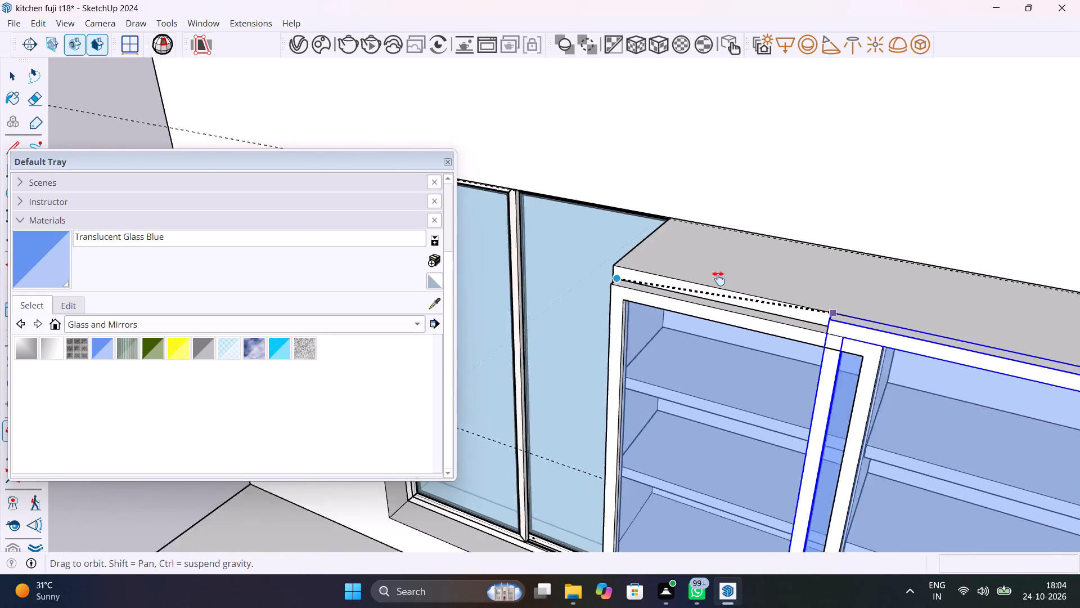
middle_click_drag(718, 279, 639, 256, "shift")
scroll(721, 293, "up", 12)
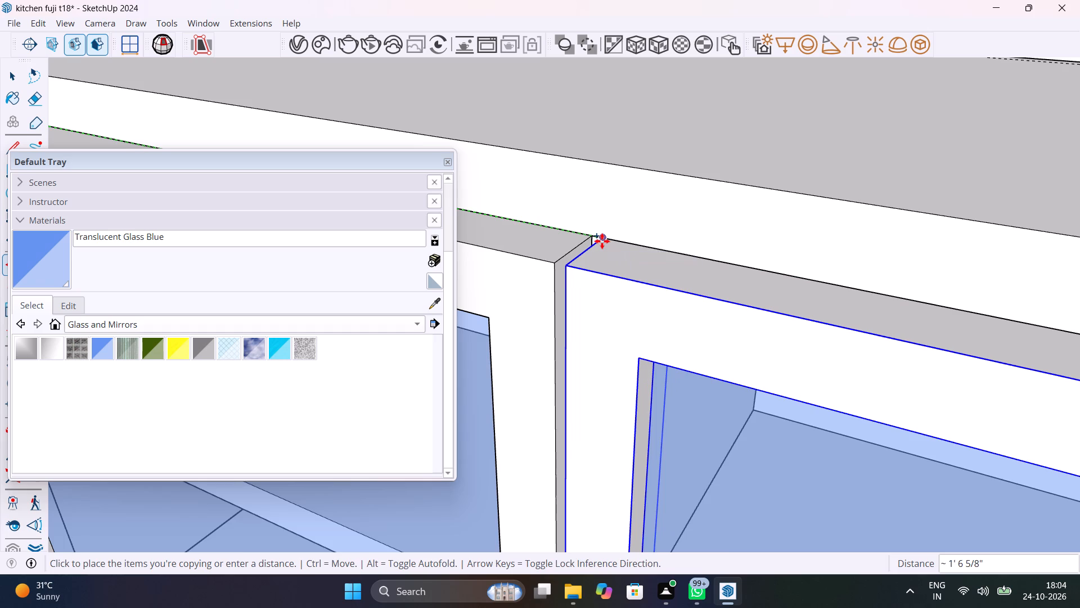
scroll(602, 241, "up", 8)
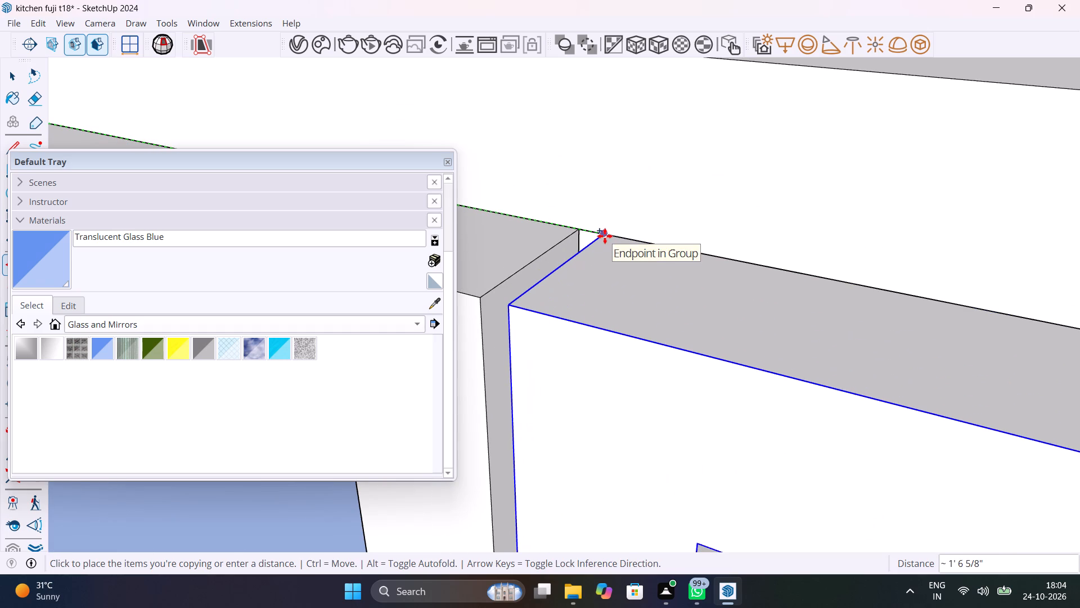
left_click(598, 237)
scroll(651, 257, "down", 20)
scroll(651, 257, "down", 9)
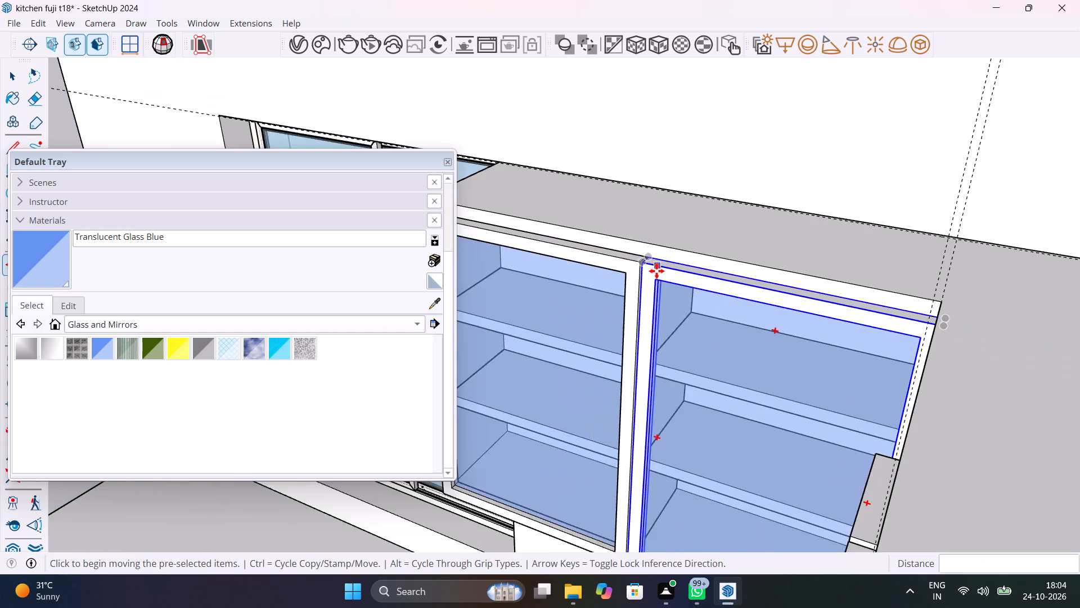
Examine the copied glass door's fit at the cabinet corner, then clear the selection.
scroll(656, 271, "down", 3)
middle_click_drag(764, 322, 940, 325)
scroll(797, 235, "up", 9)
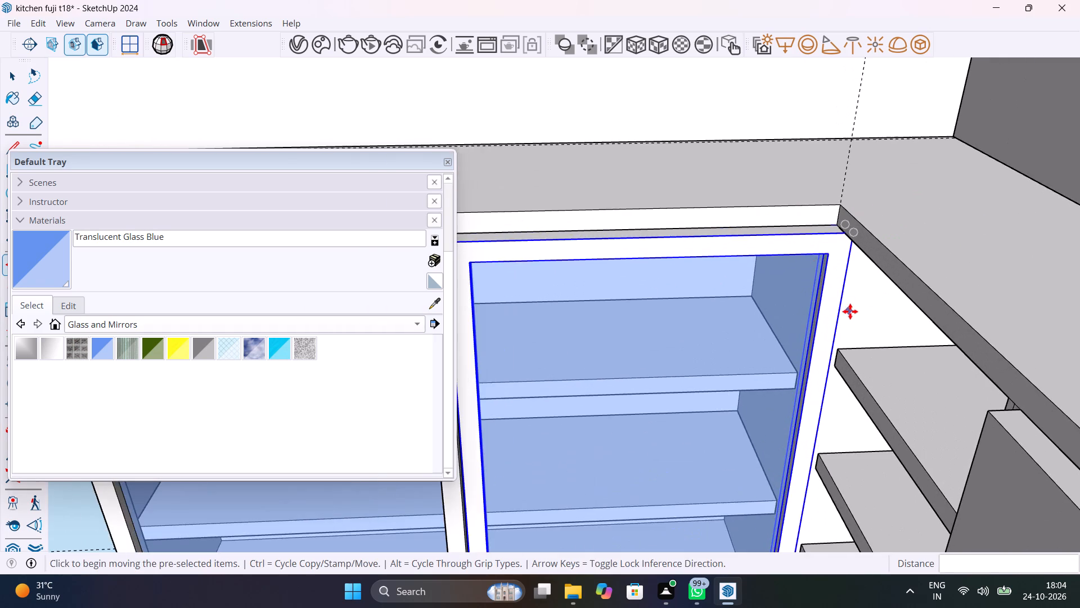
middle_click_drag(850, 309, 794, 242)
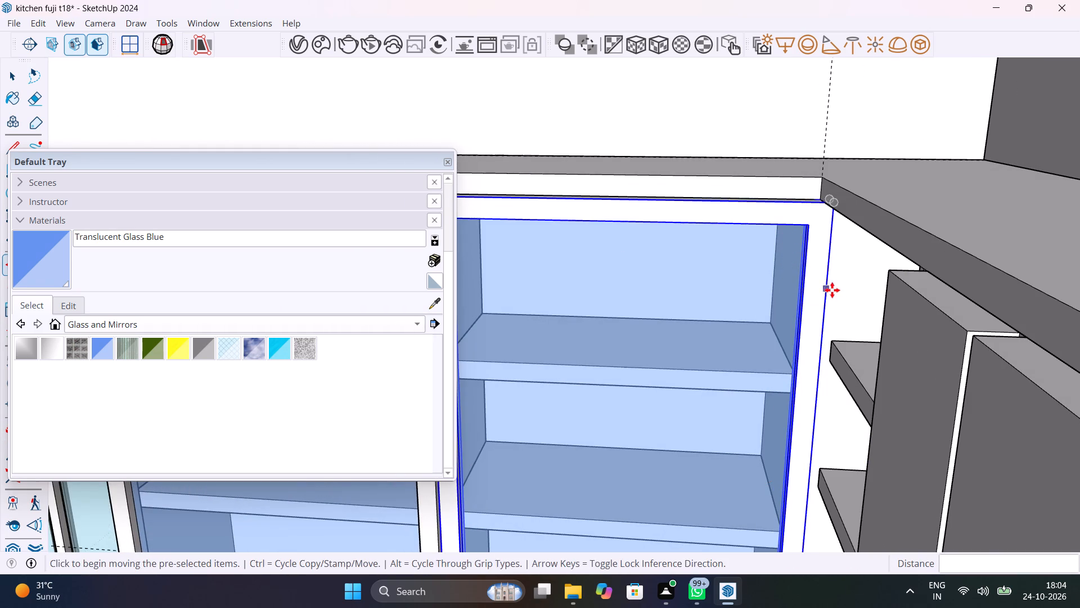
key("space")
scroll(890, 353, "down", 19)
middle_click_drag(922, 374, 1079, 394)
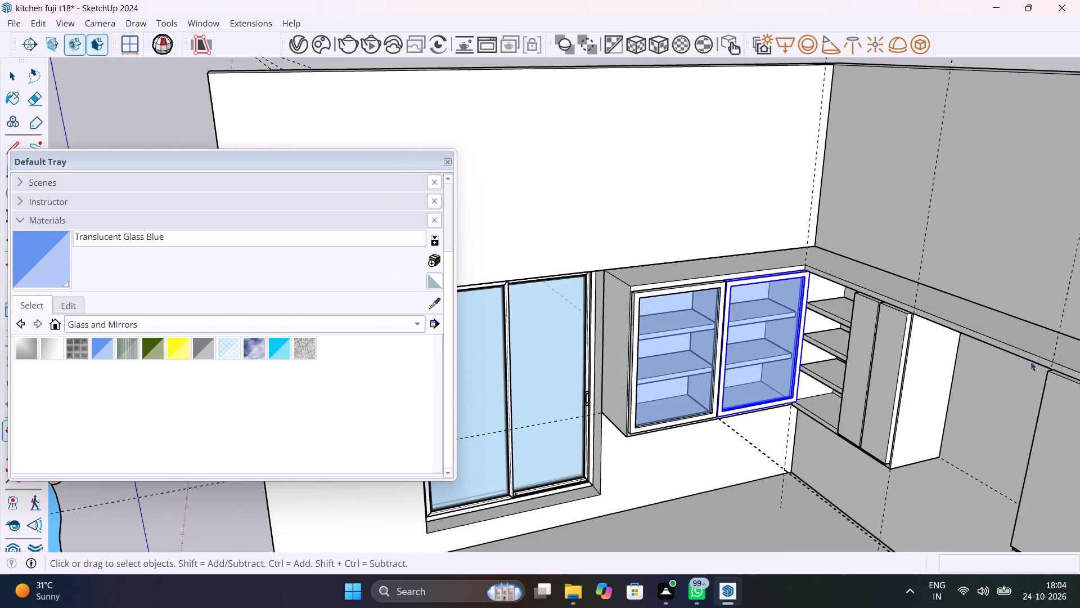
scroll(808, 297, "up", 8)
scroll(811, 247, "down", 17)
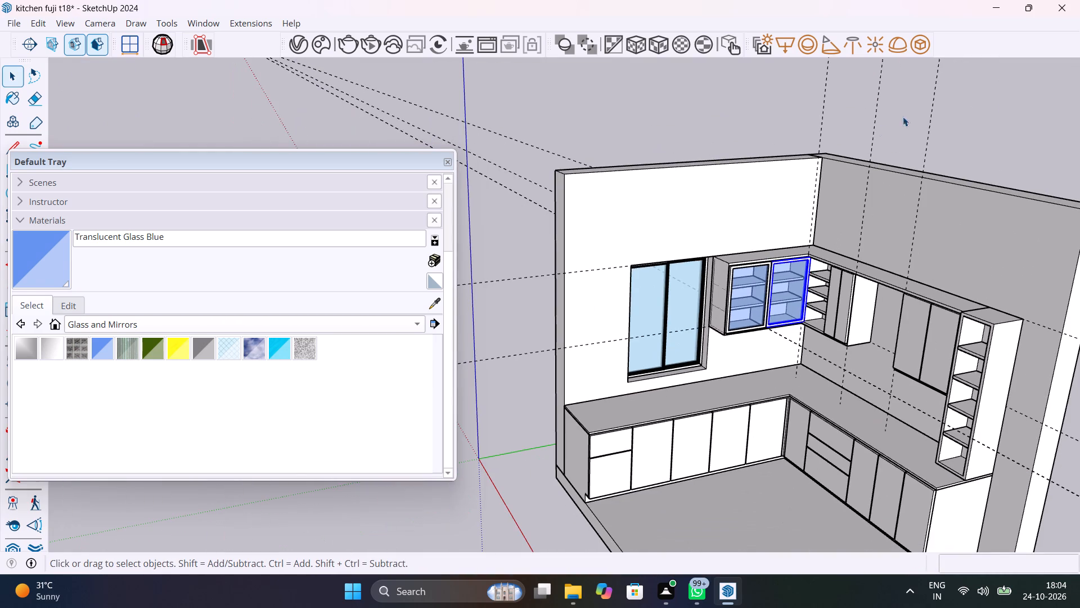
left_click(1018, 121)
Inside the copied door's group, push the frame's corner-side edge face inward by 11/16" and leave the group.
scroll(789, 263, "up", 17)
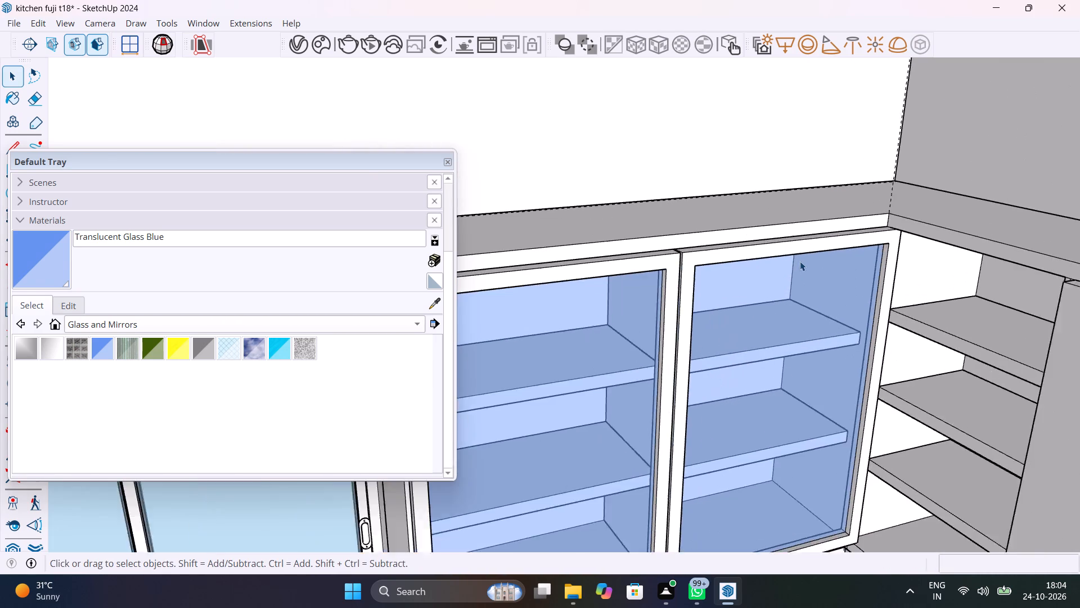
scroll(800, 261, "up", 2)
middle_click_drag(838, 283, 667, 249)
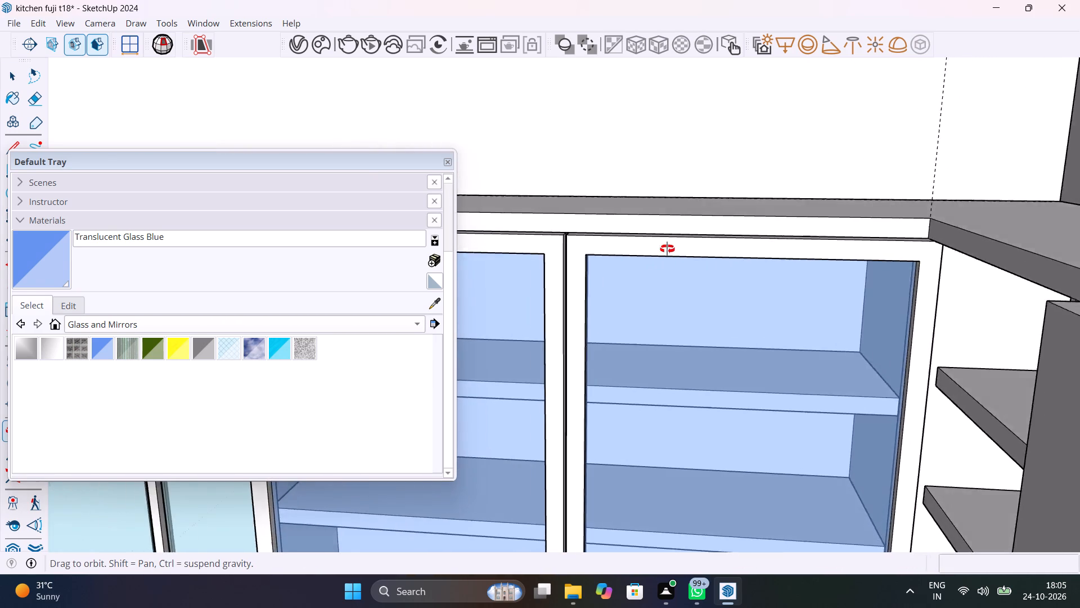
middle_click_drag(667, 249, 673, 235)
scroll(927, 294, "up", 9)
middle_click_drag(943, 307, 939, 305)
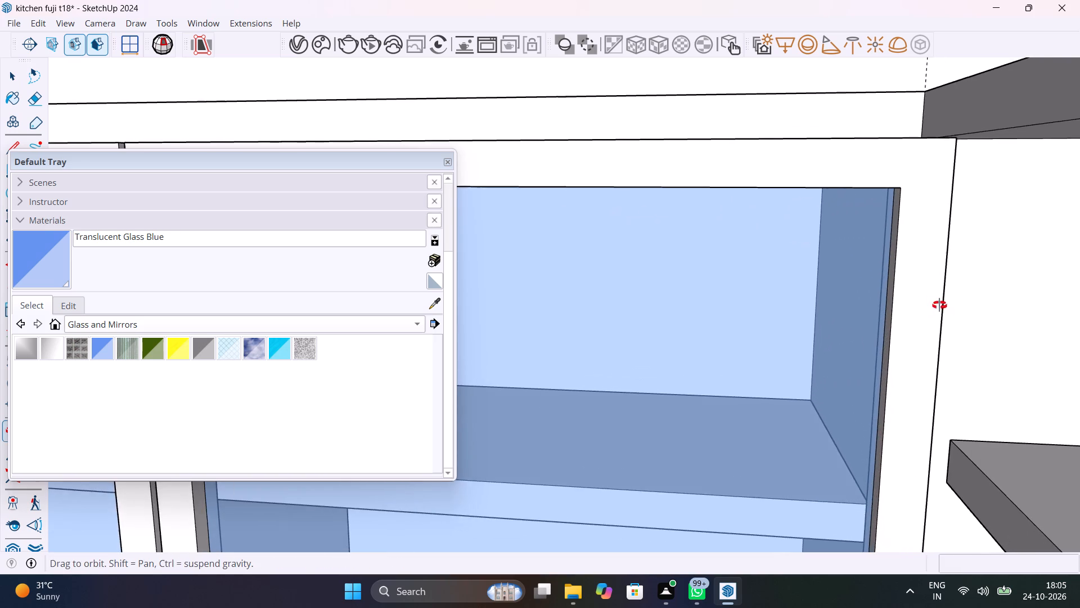
middle_click_drag(939, 305, 731, 294)
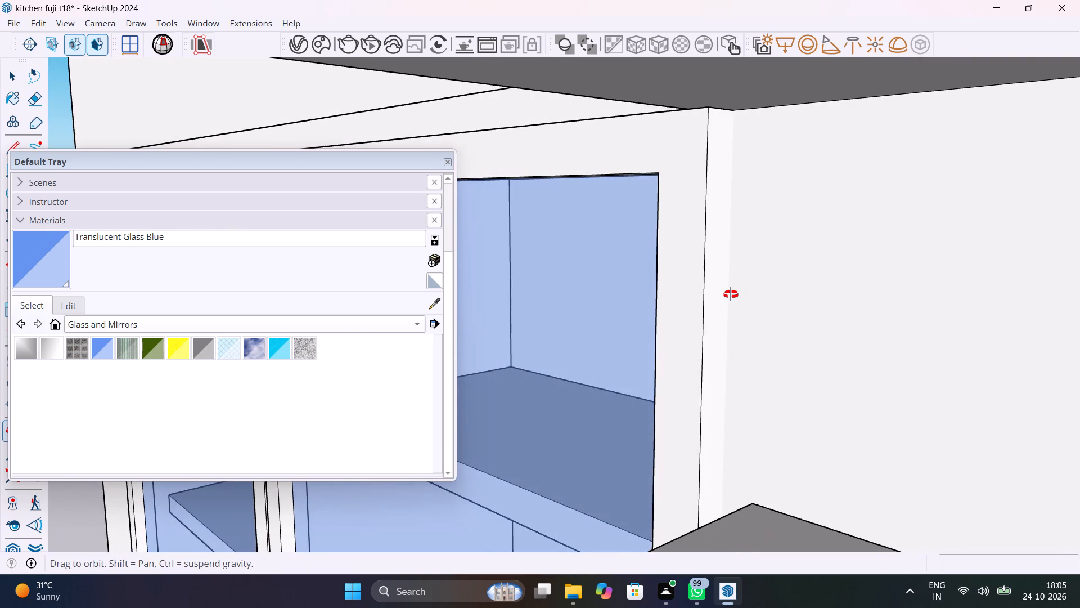
middle_click_drag(731, 294, 740, 301)
scroll(728, 306, "up", 3)
left_click(728, 306)
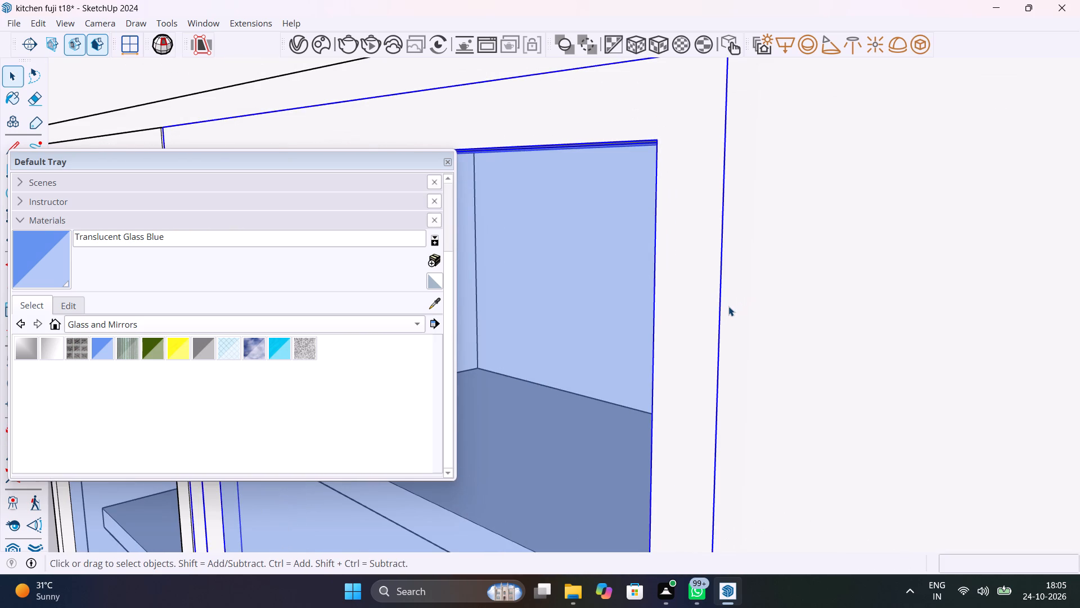
double_click(732, 321)
left_click(732, 320)
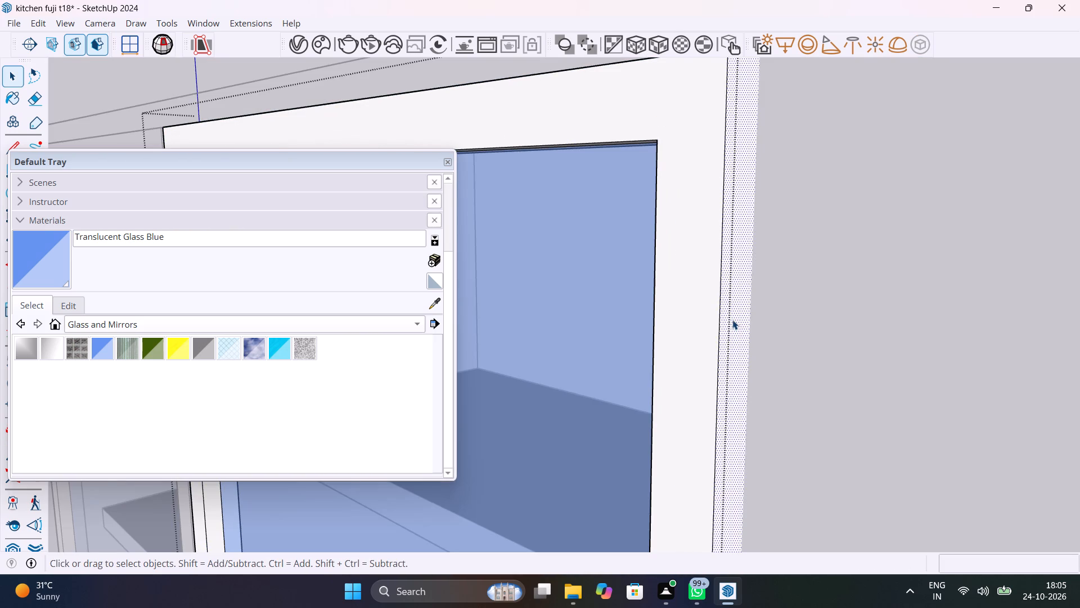
key("p")
left_click(732, 319)
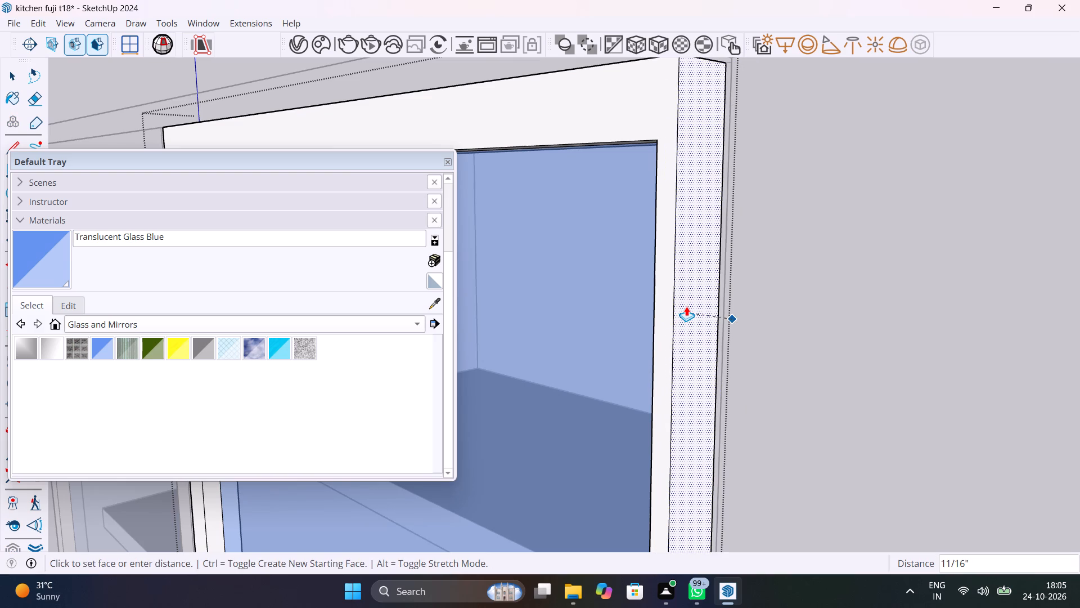
left_click(686, 306)
scroll(688, 321, "down", 5)
middle_click_drag(695, 324, 937, 369)
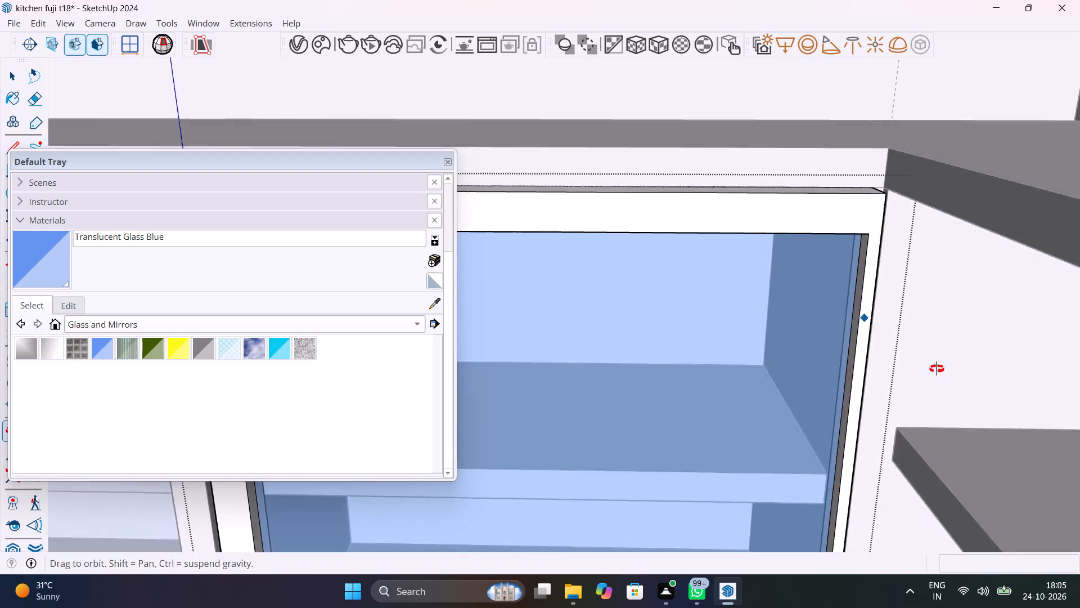
middle_click_drag(937, 369, 908, 375)
scroll(941, 383, "down", 1)
scroll(911, 272, "up", 8)
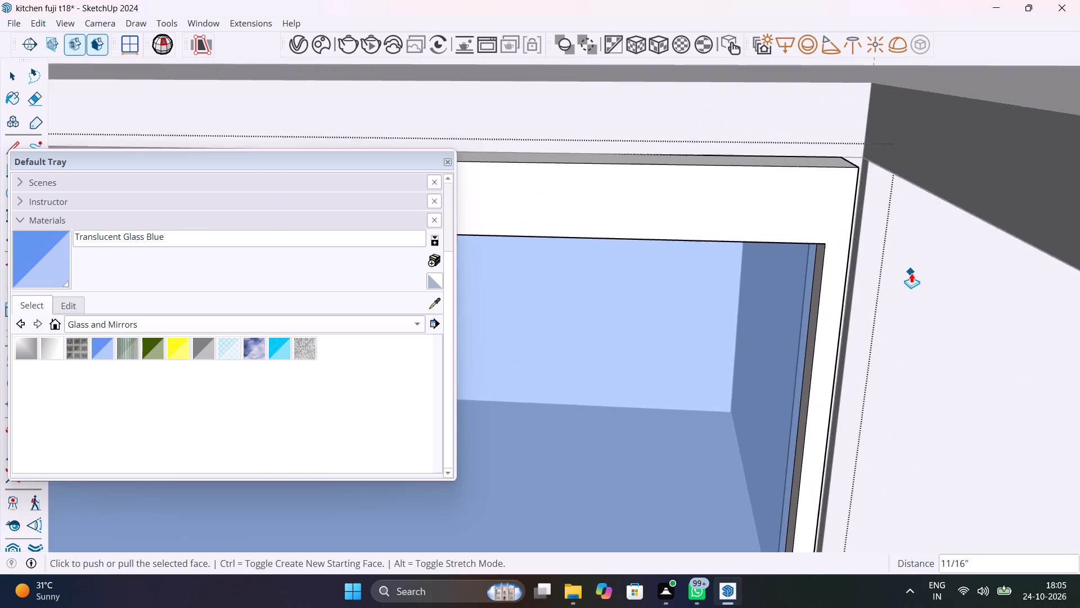
scroll(911, 273, "up", 2)
middle_click(870, 269)
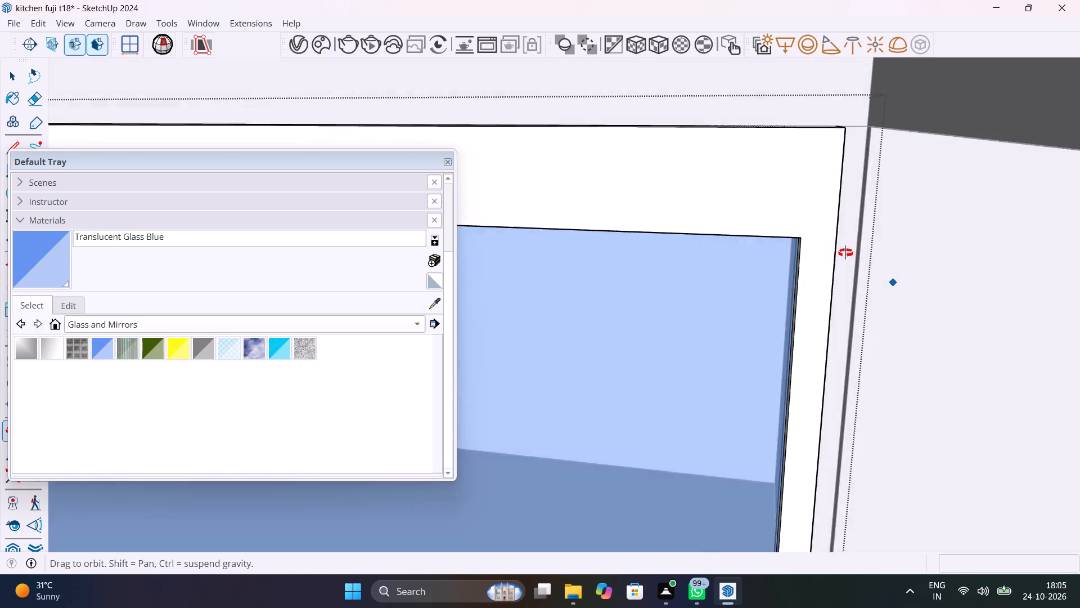
scroll(907, 340, "down", 20)
scroll(907, 340, "down", 11)
key("space")
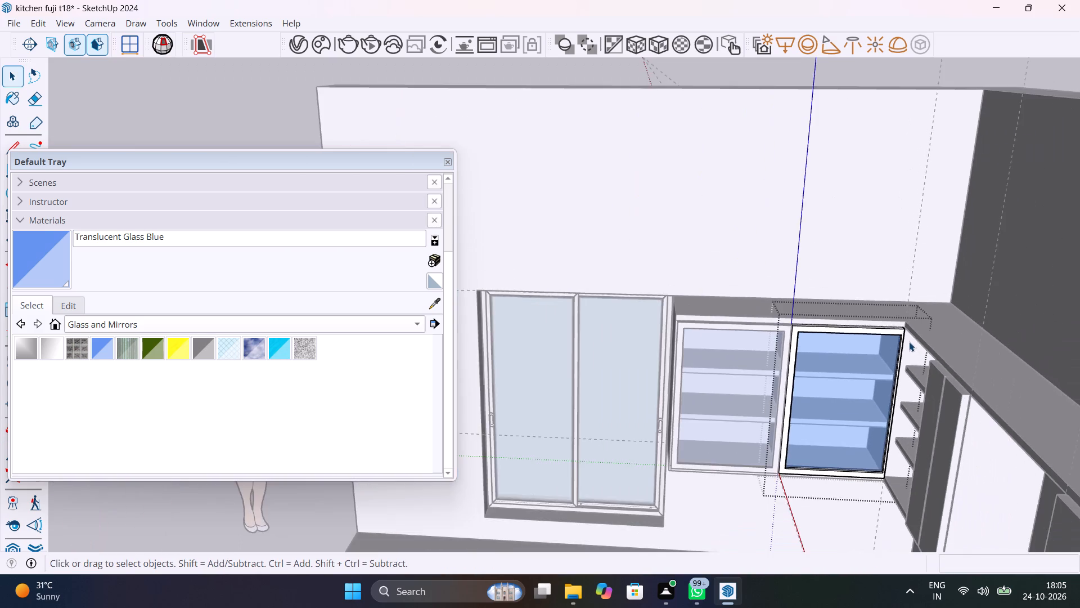
scroll(909, 342, "down", 5)
left_click(898, 136)
Draw a rectangle about 1' 2" by 2' 3 3/16" across the open shelf bay on the adjoining wall, beside the corner.
middle_click_drag(922, 415, 1066, 351)
scroll(906, 348, "up", 14)
scroll(761, 314, "up", 3)
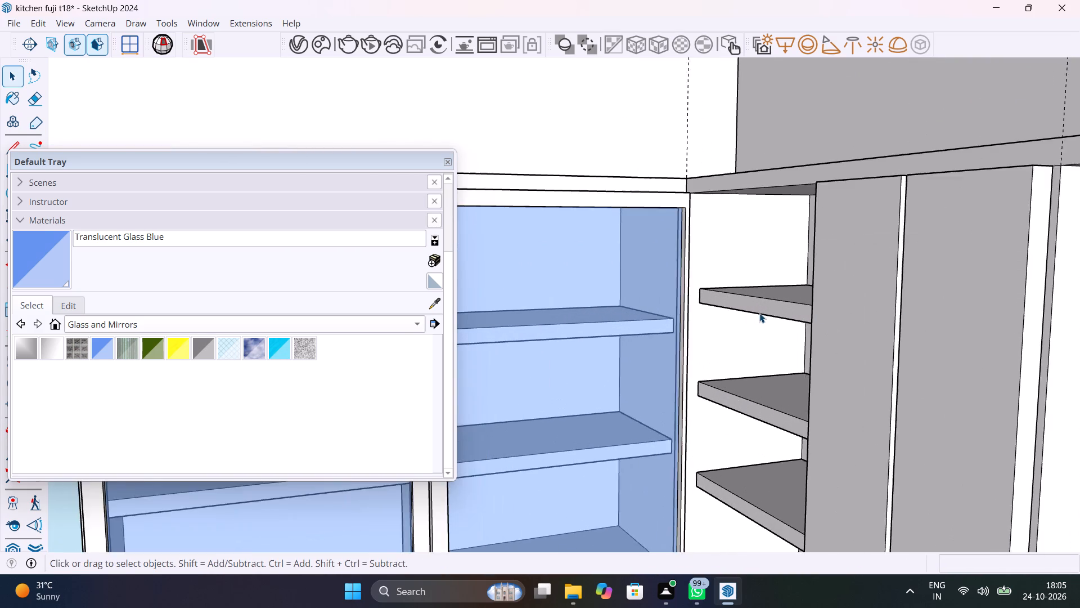
scroll(759, 313, "up", 2)
middle_click_drag(768, 352, 976, 450)
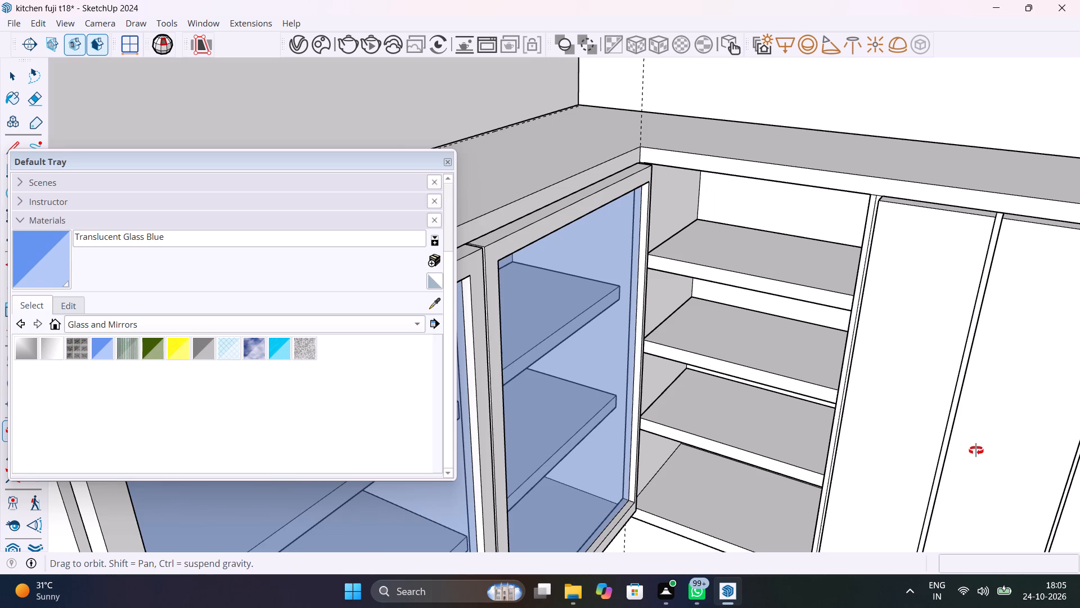
middle_click_drag(976, 450, 754, 468)
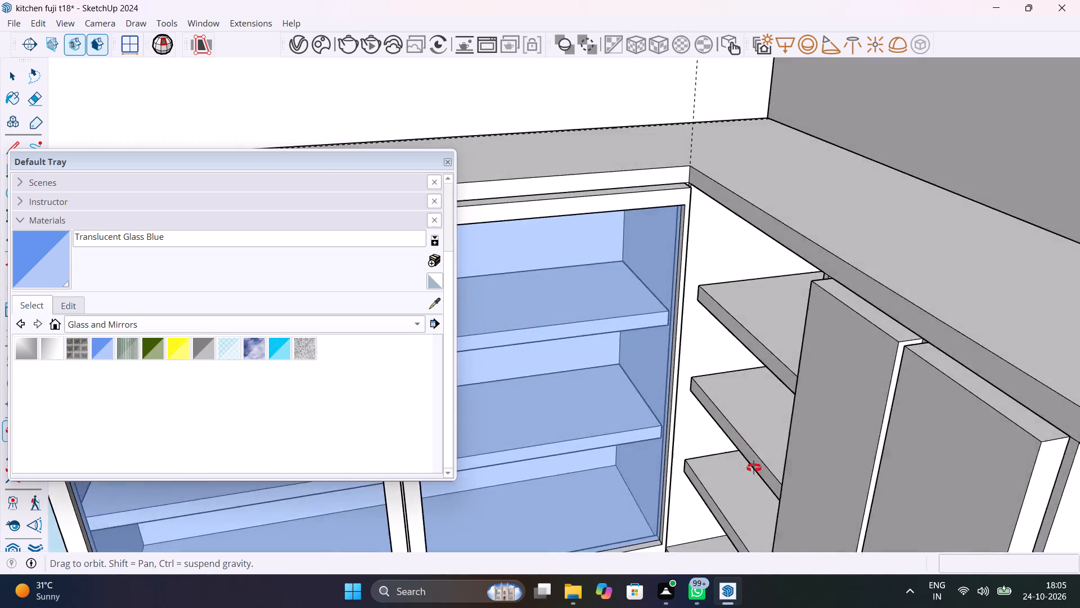
middle_click_drag(754, 468, 874, 401)
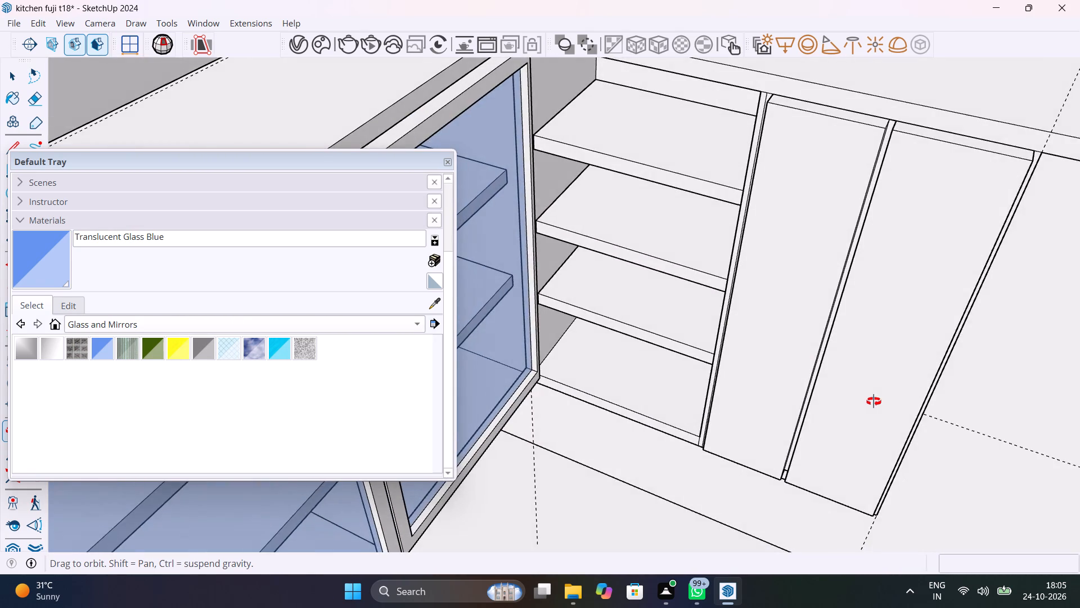
middle_click_drag(874, 401, 701, 293)
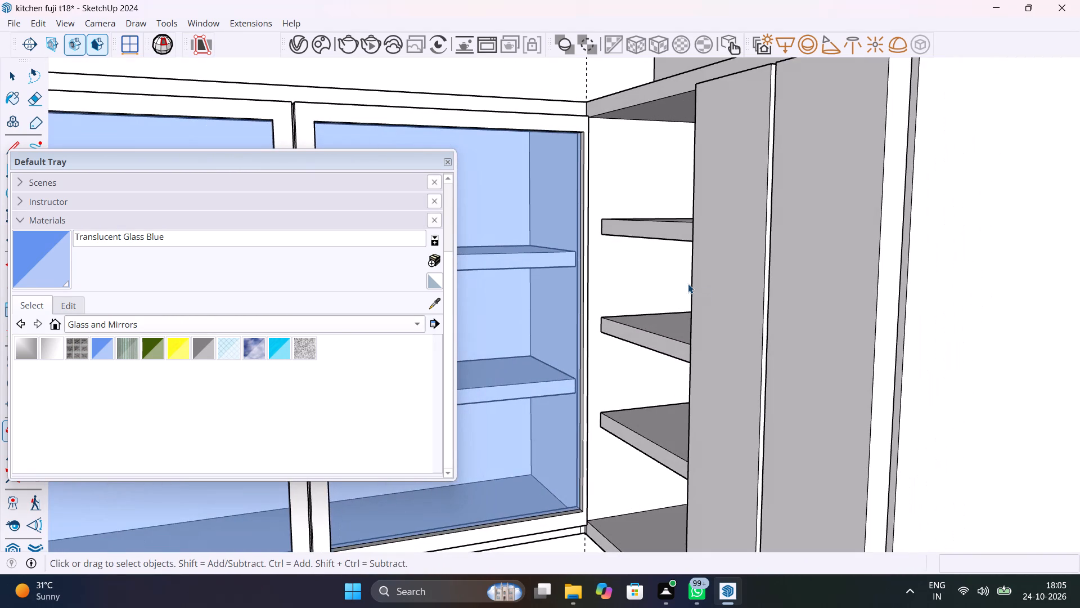
key("r")
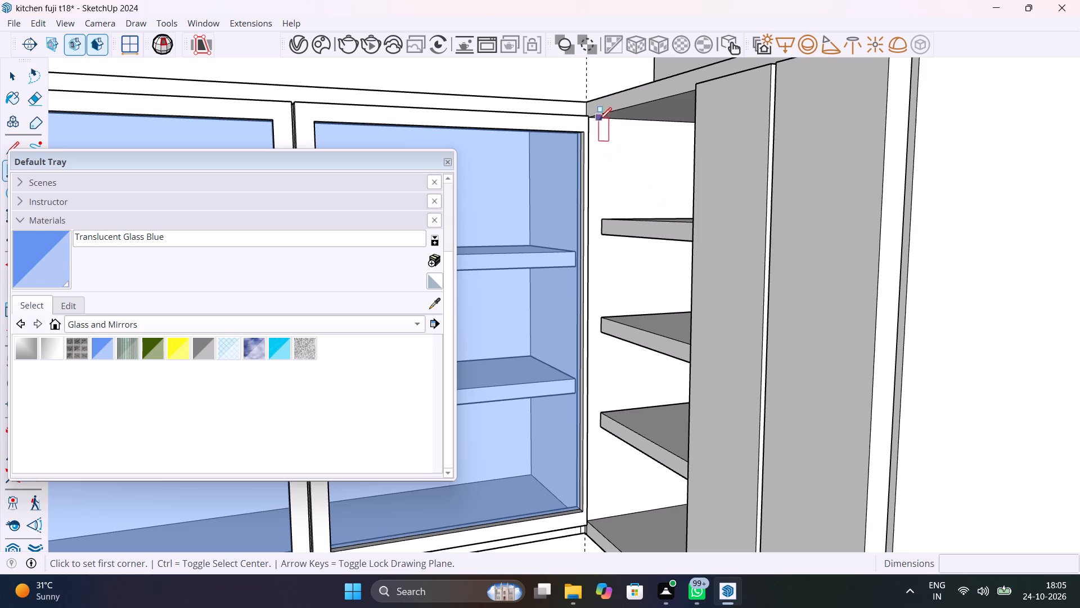
scroll(594, 122, "up", 12)
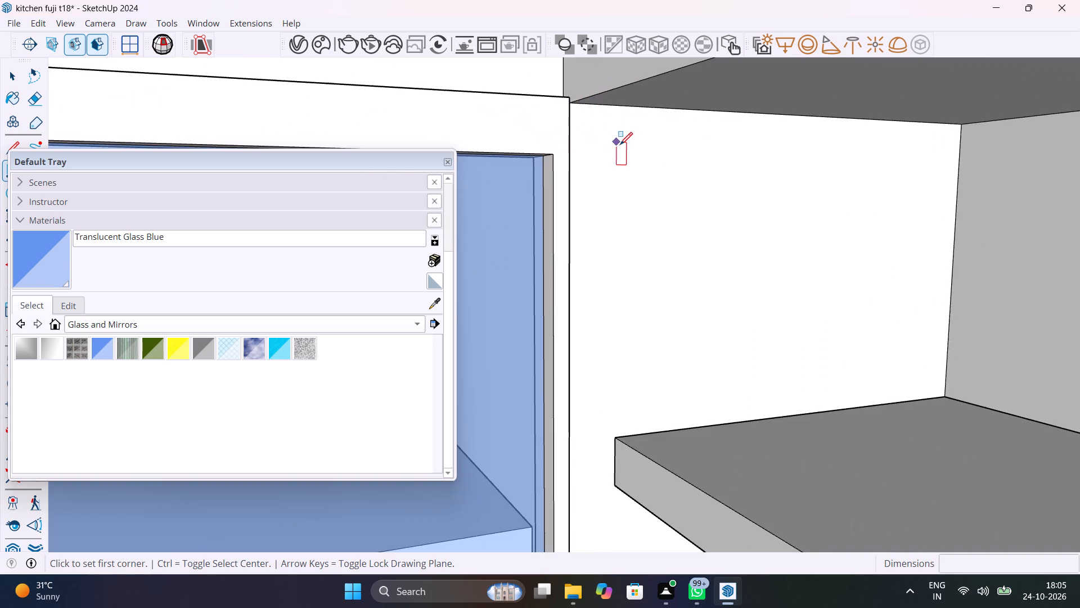
middle_click_drag(620, 142, 584, 107)
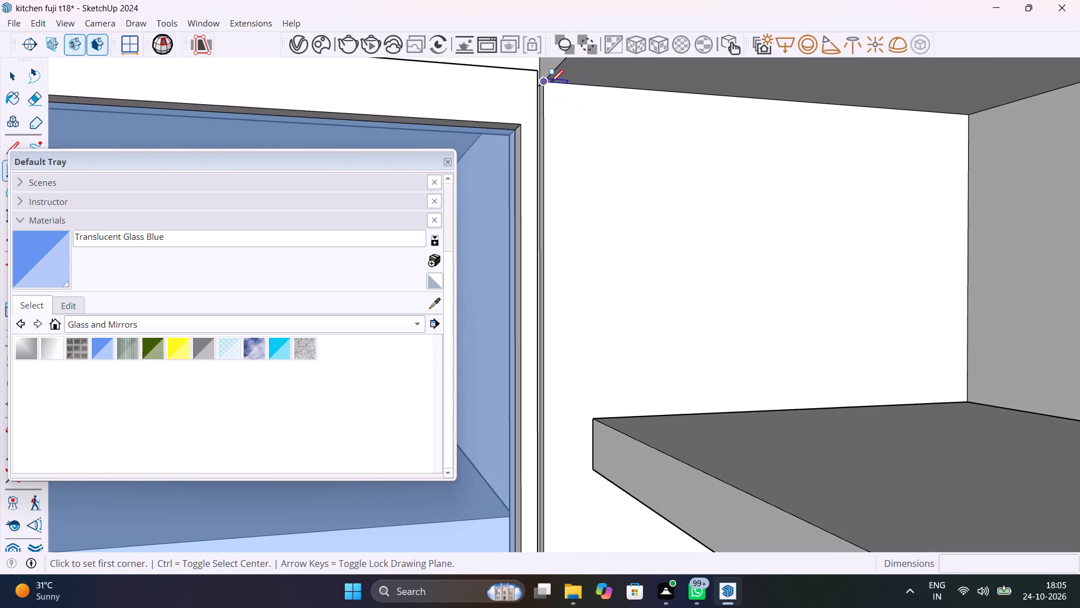
left_click(551, 82)
scroll(591, 153, "down", 18)
middle_click_drag(664, 261, 993, 379)
scroll(676, 387, "up", 8)
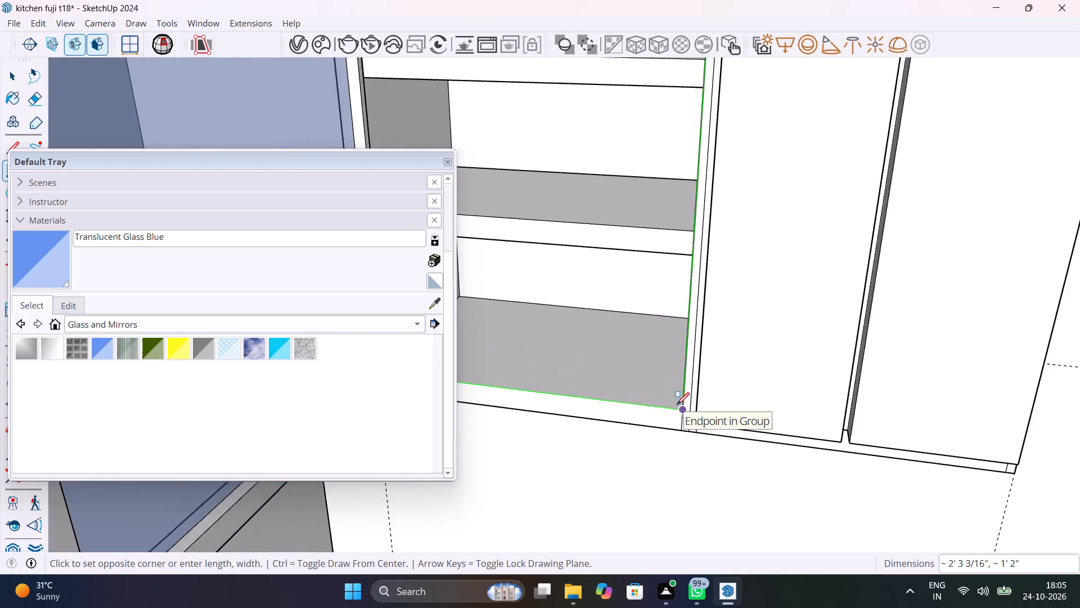
scroll(677, 405, "up", 6)
left_click(683, 411)
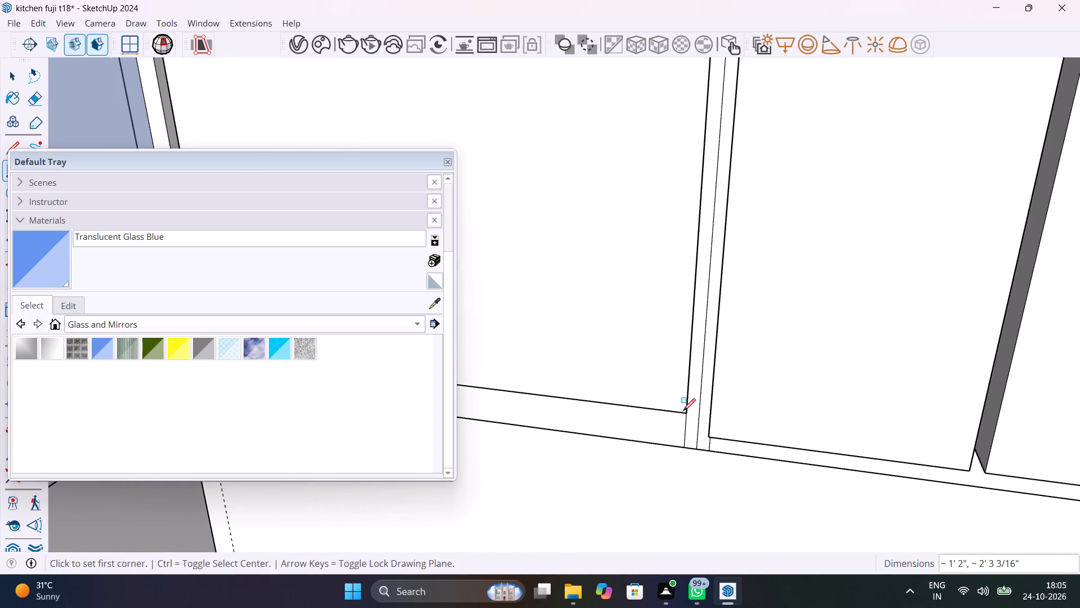
Paint the new rectangle over the corner shelf bay with Translucent Glass Blue.
scroll(683, 410, "down", 13)
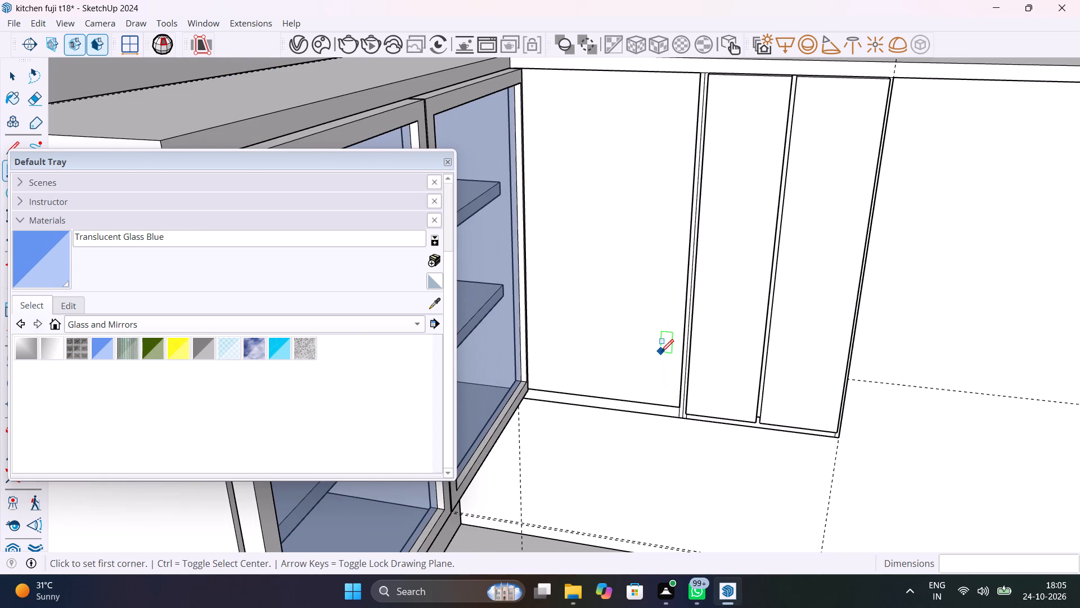
middle_click_drag(661, 352, 611, 401)
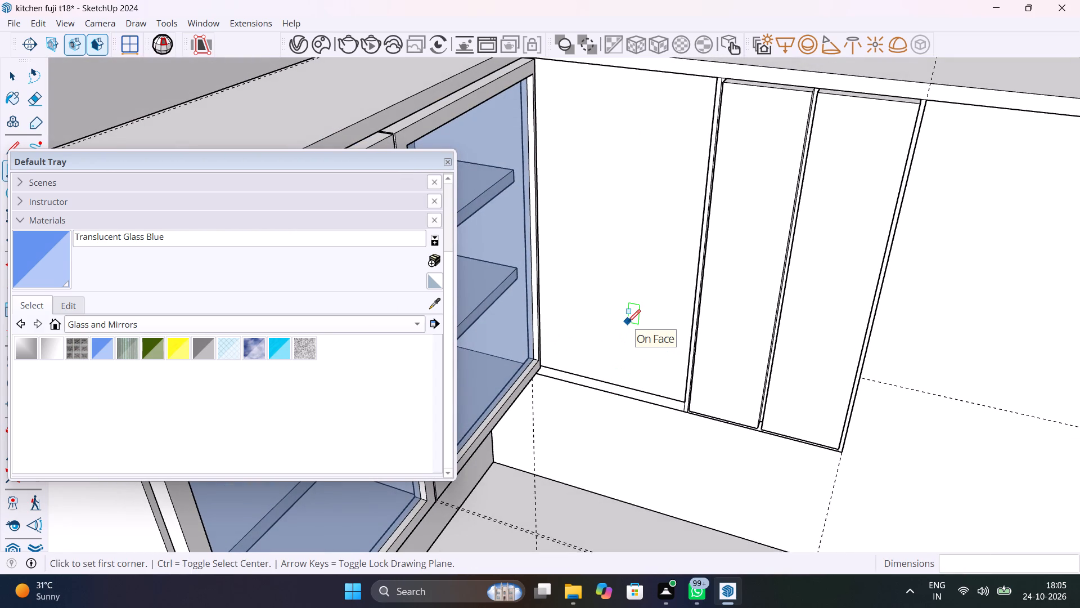
scroll(628, 322, "down", 4)
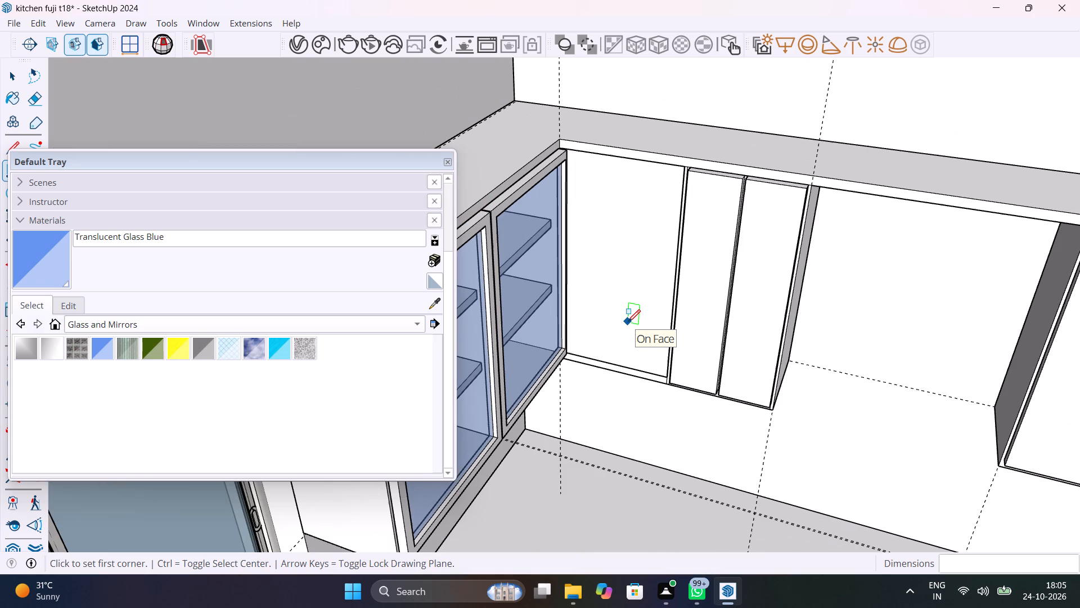
scroll(611, 186, "up", 7)
middle_click_drag(640, 243, 515, 221)
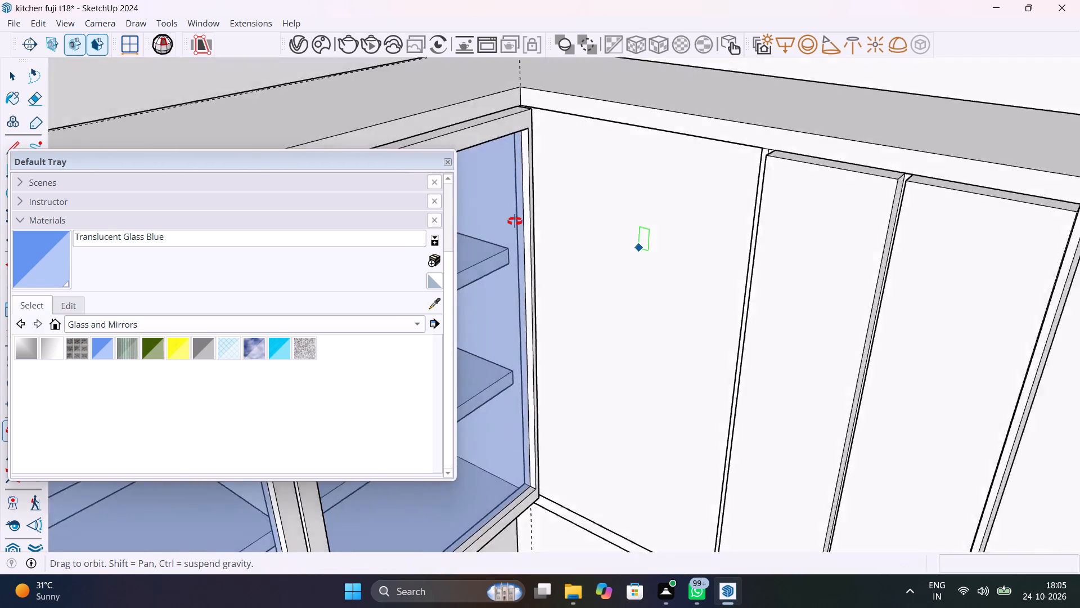
middle_click_drag(515, 221, 716, 244)
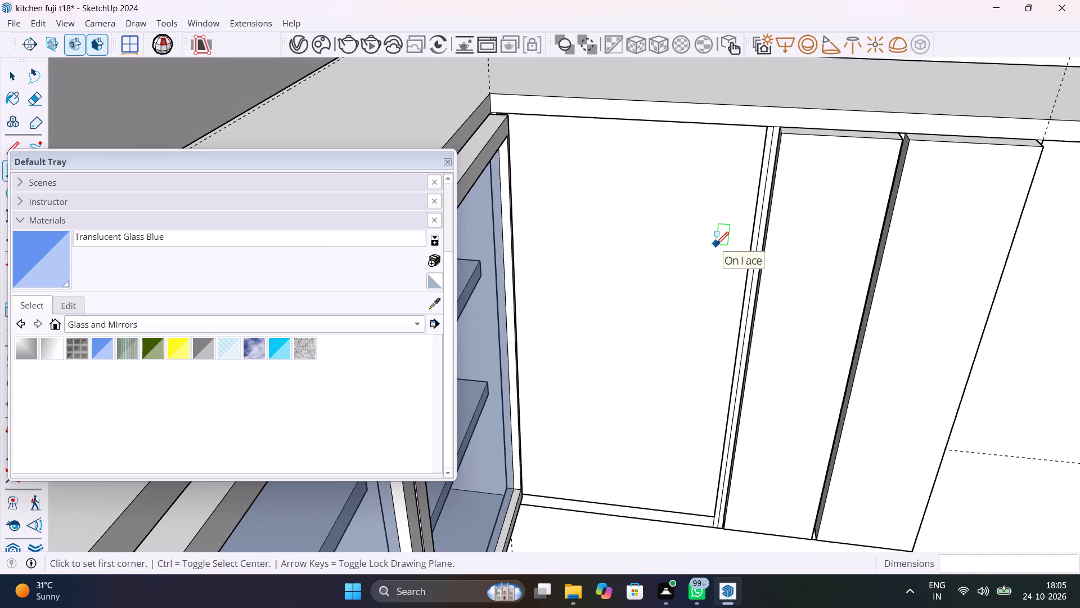
key("space")
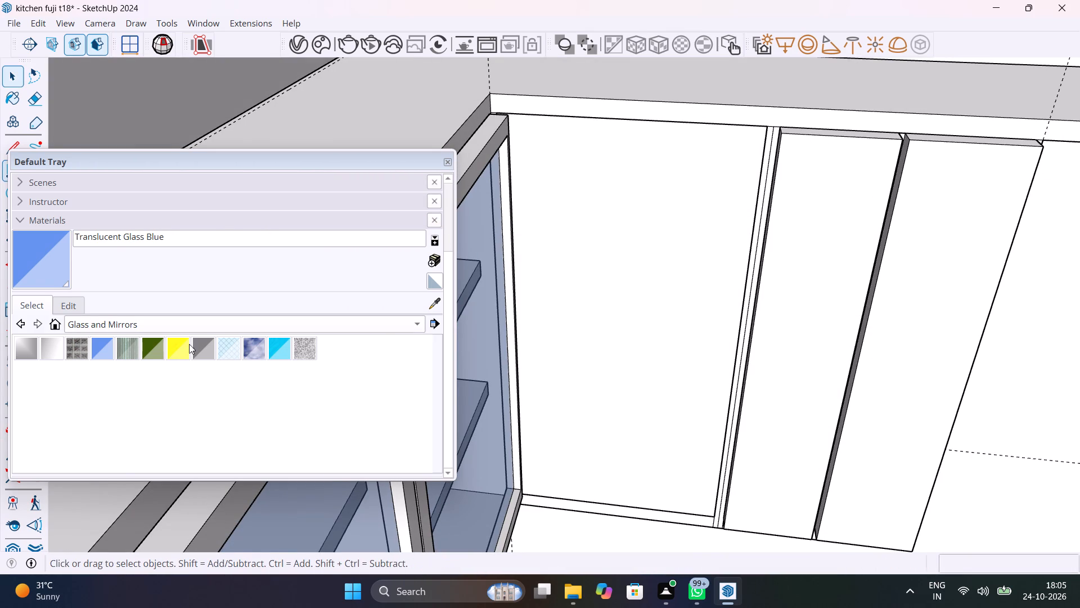
left_click(109, 354)
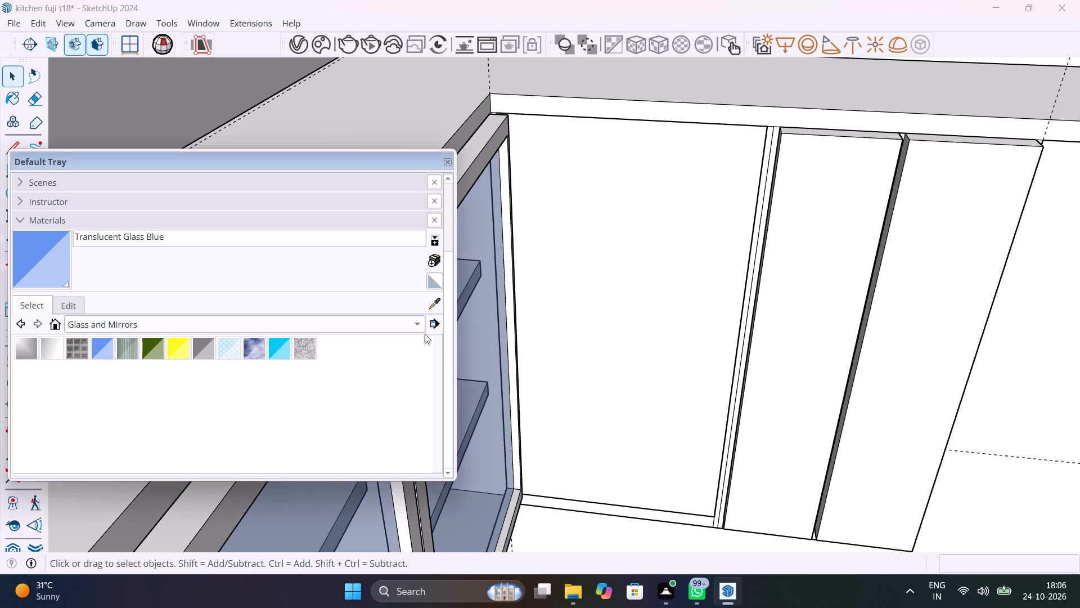
left_click(629, 325)
scroll(691, 356, "down", 13)
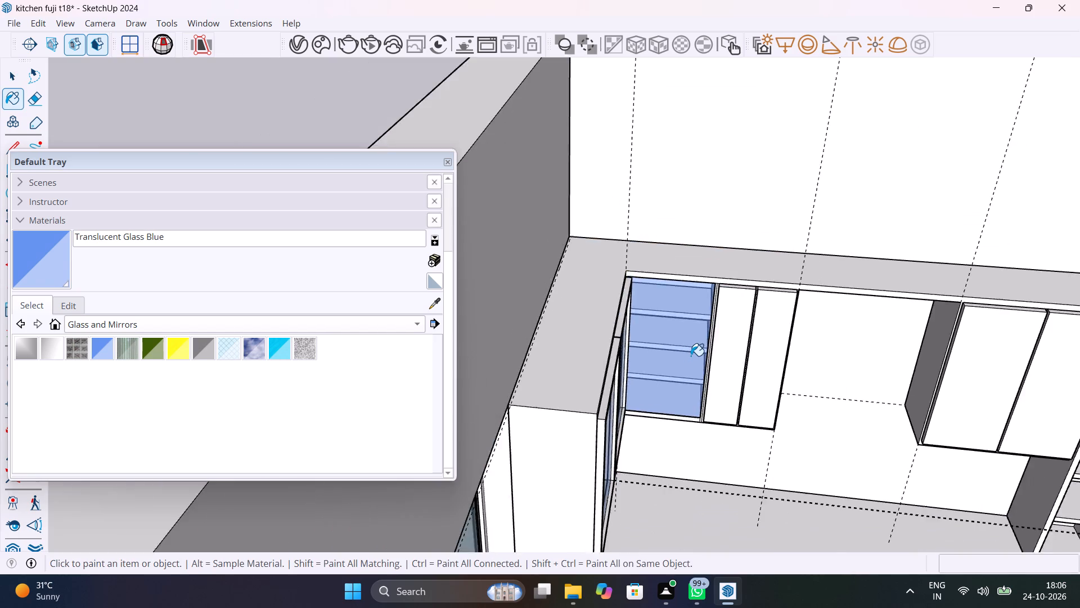
scroll(691, 356, "down", 4)
middle_click_drag(727, 385, 673, 292)
key("space")
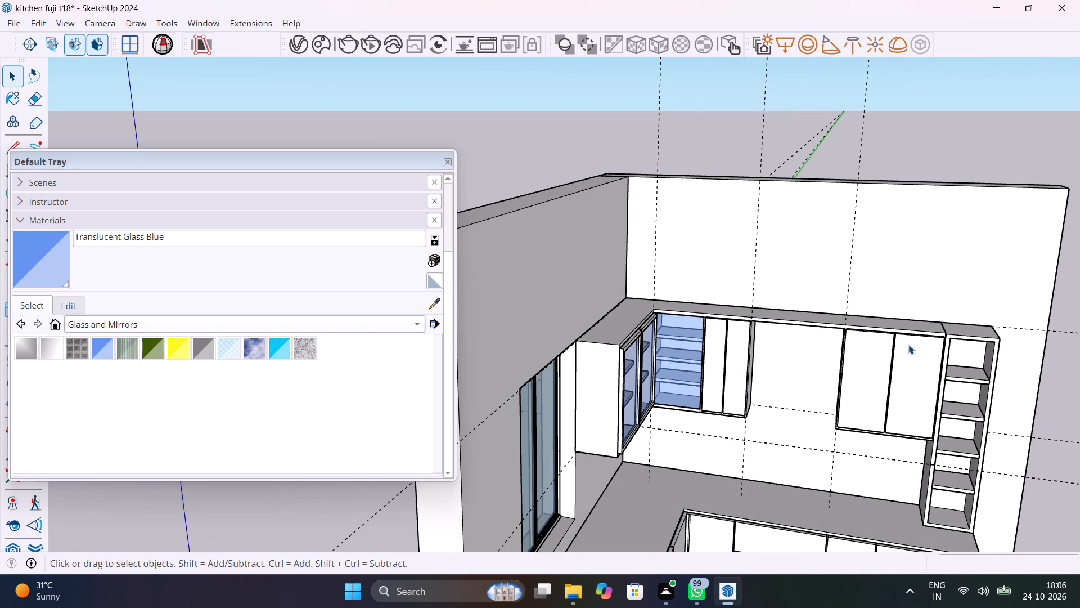
scroll(908, 347, "down", 8)
middle_click_drag(905, 348, 715, 298, "shift")
scroll(734, 325, "up", 6)
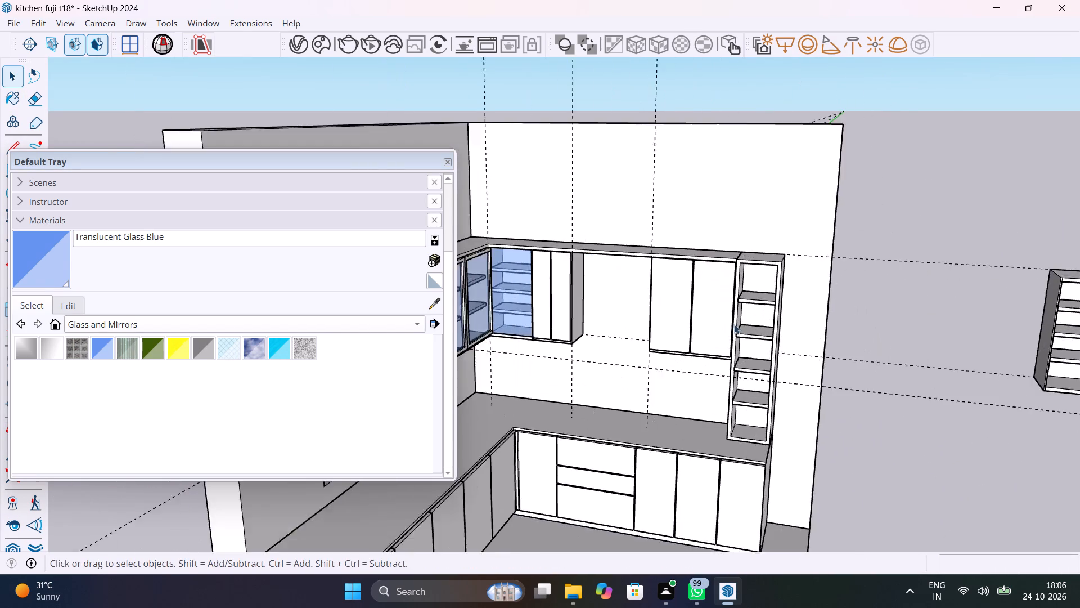
Undo the glass paint and the rectangle drawn over the open shelf bay beside the corner.
scroll(734, 324, "up", 5)
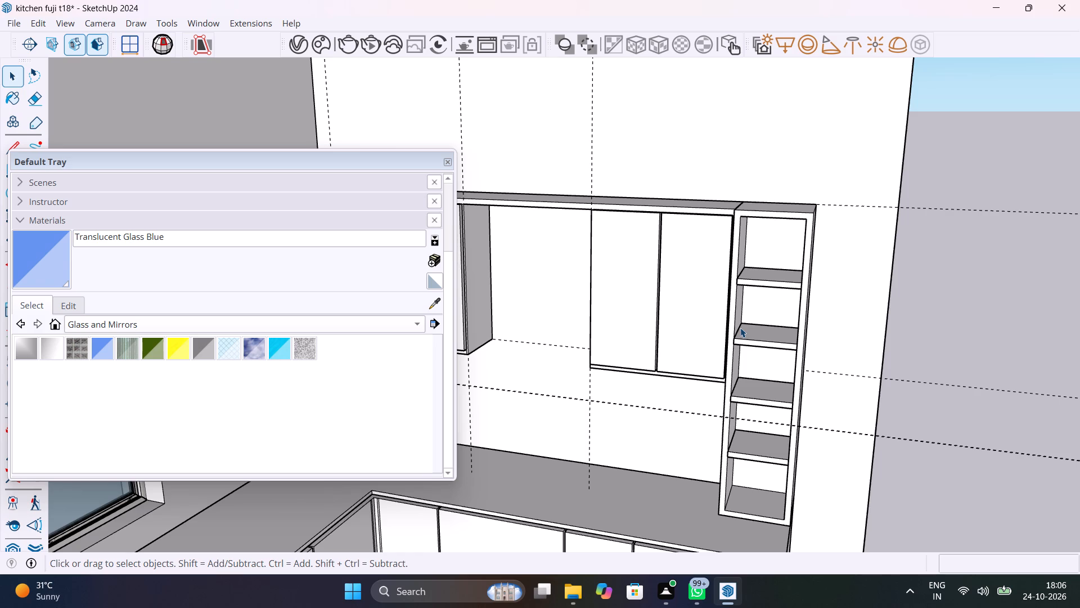
scroll(740, 328, "down", 8)
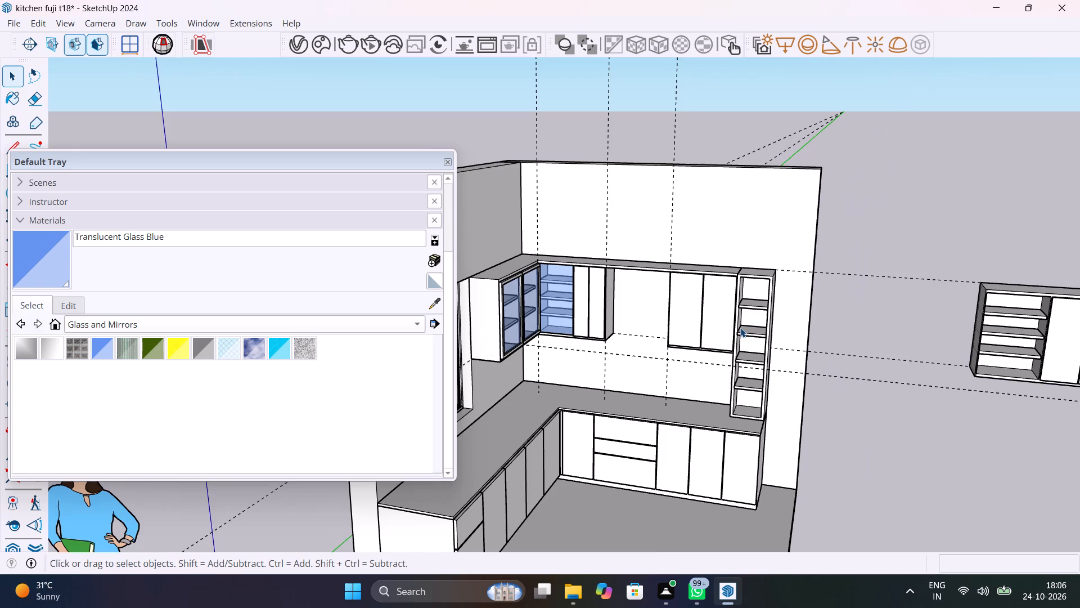
left_click(448, 163)
scroll(549, 256, "up", 4)
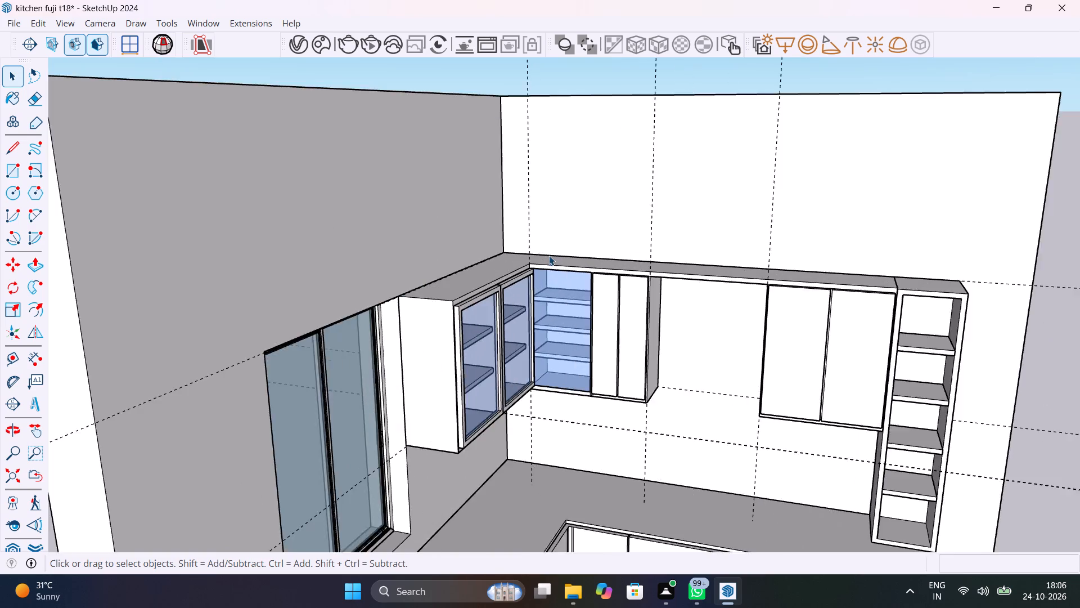
scroll(549, 256, "up", 11)
key("ctrl+z")
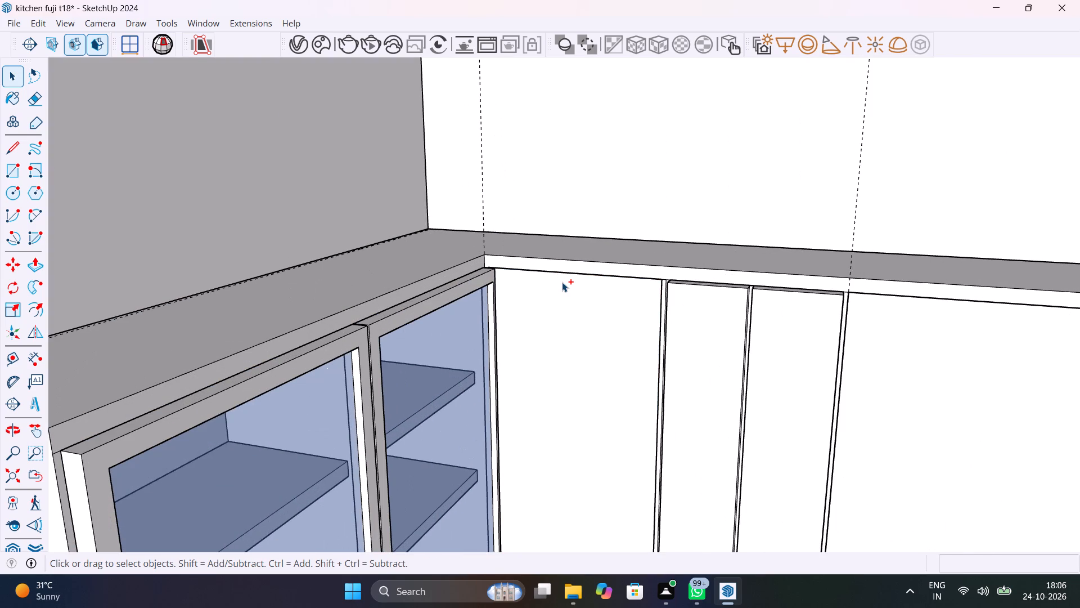
key("ctrl+z")
Inside the corner-side glass door's group, paint the frame's front and top edge faces with black Color M09.
scroll(562, 282, "down", 6)
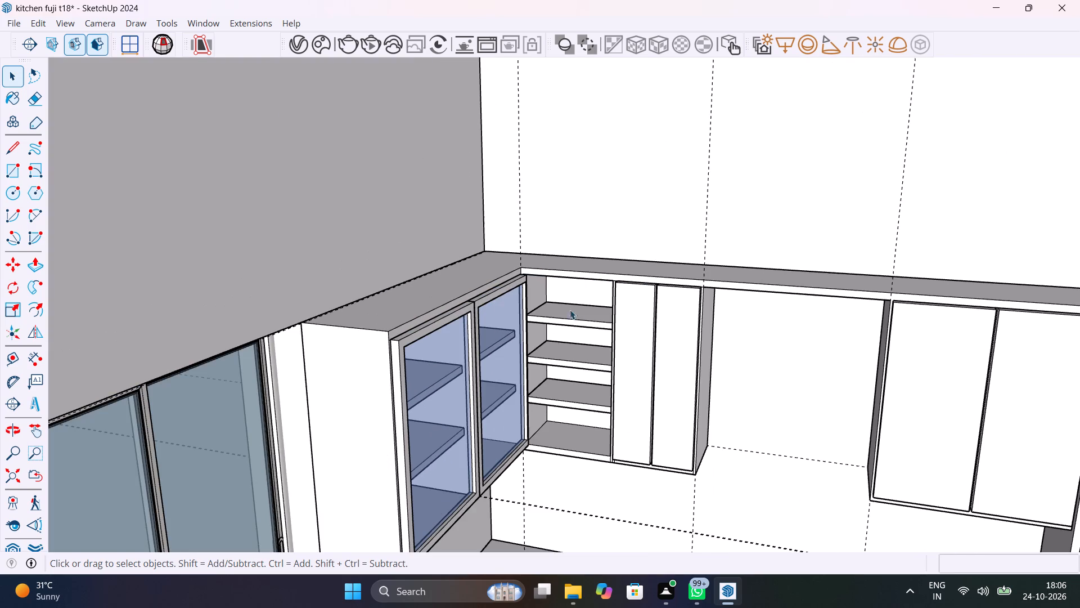
middle_click_drag(574, 312, 412, 314)
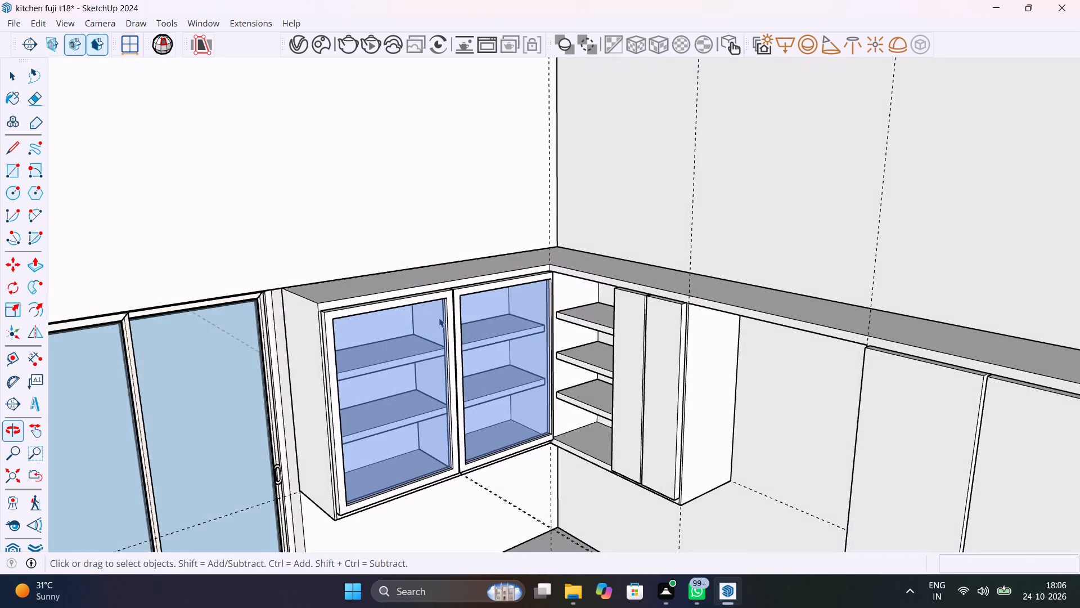
scroll(442, 318, "up", 10)
middle_click_drag(494, 374, 362, 207, "shift")
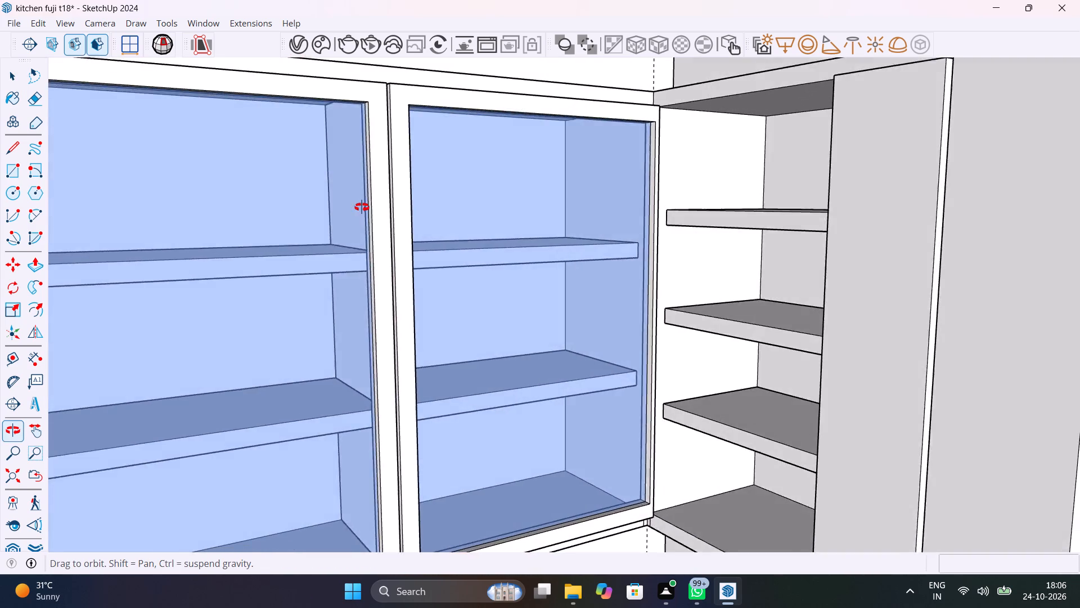
middle_click_drag(362, 207, 375, 350, "shift")
left_click(395, 266)
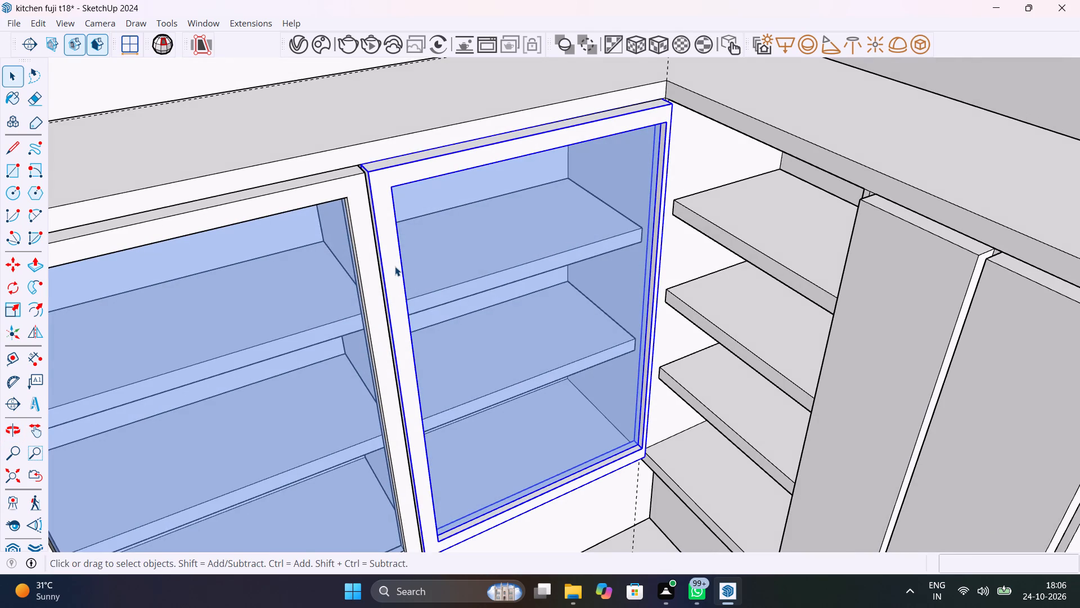
double_click(380, 185)
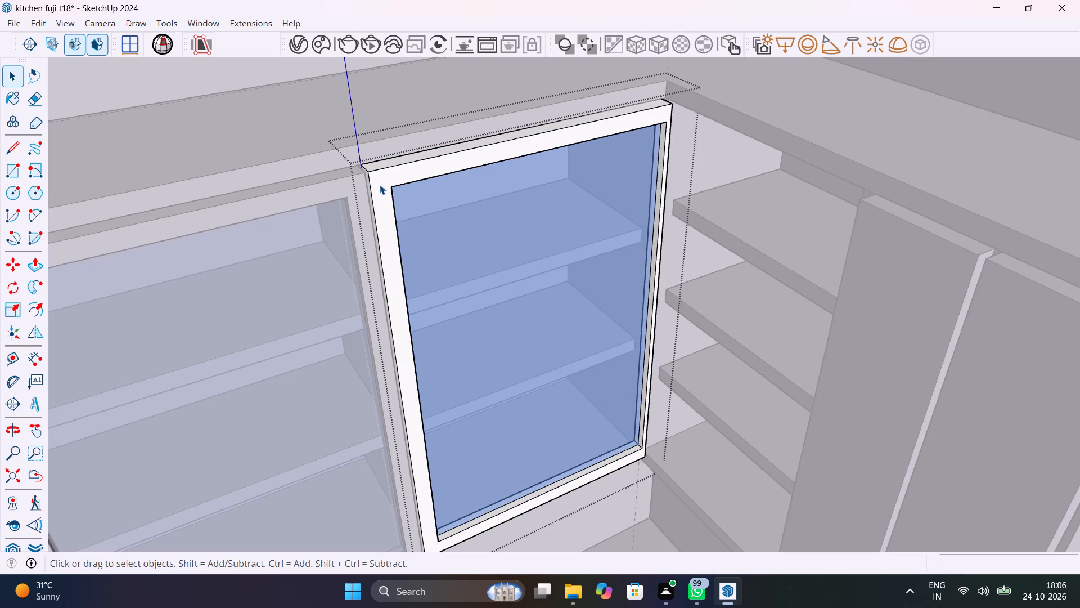
key("b")
left_click(420, 324)
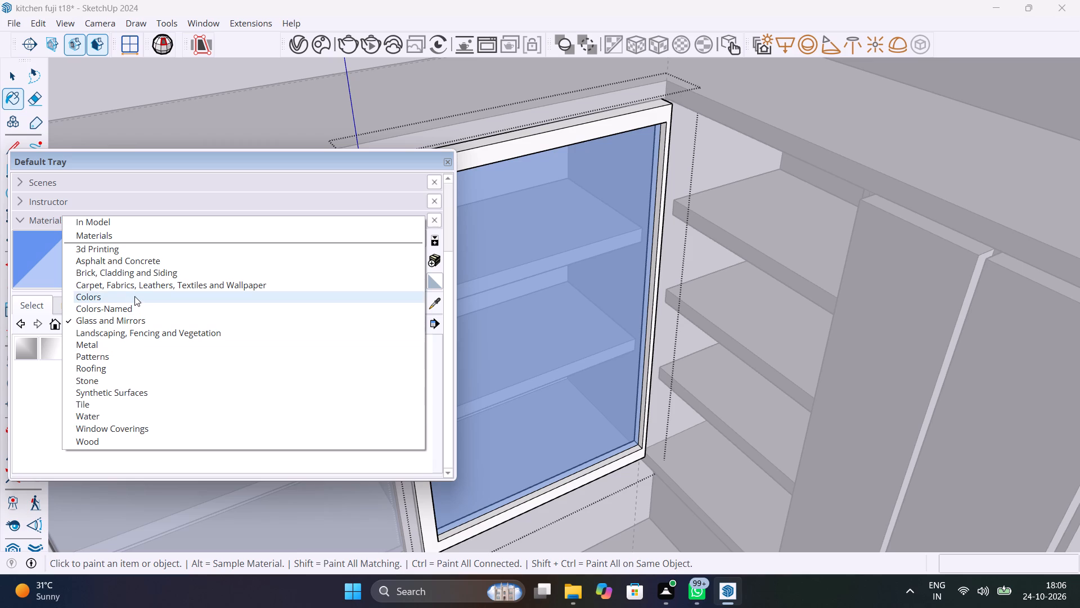
left_click(134, 296)
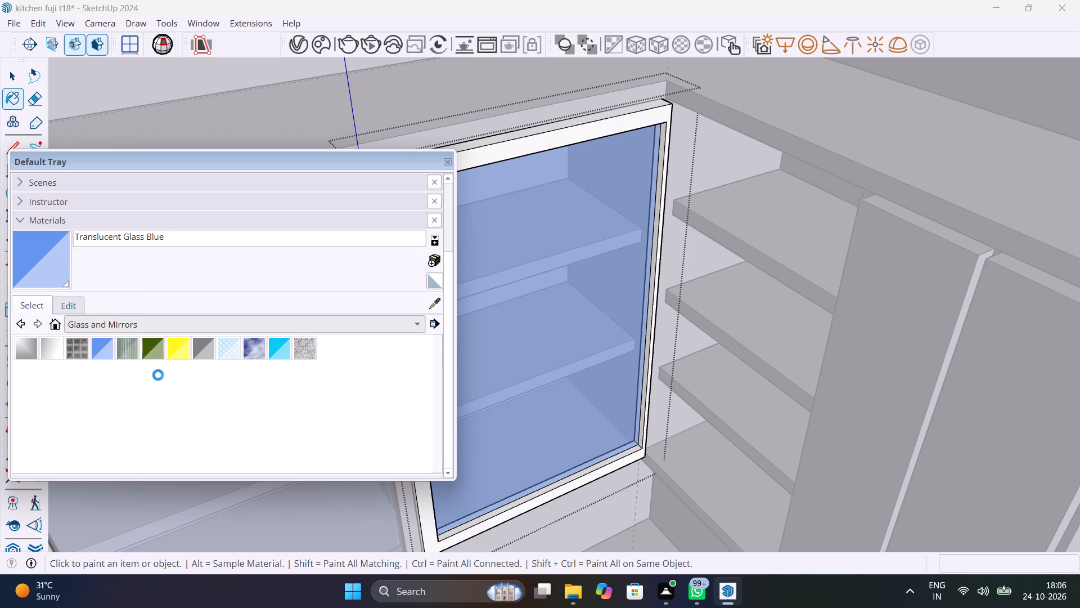
scroll(158, 375, "down", 6)
left_click(250, 375)
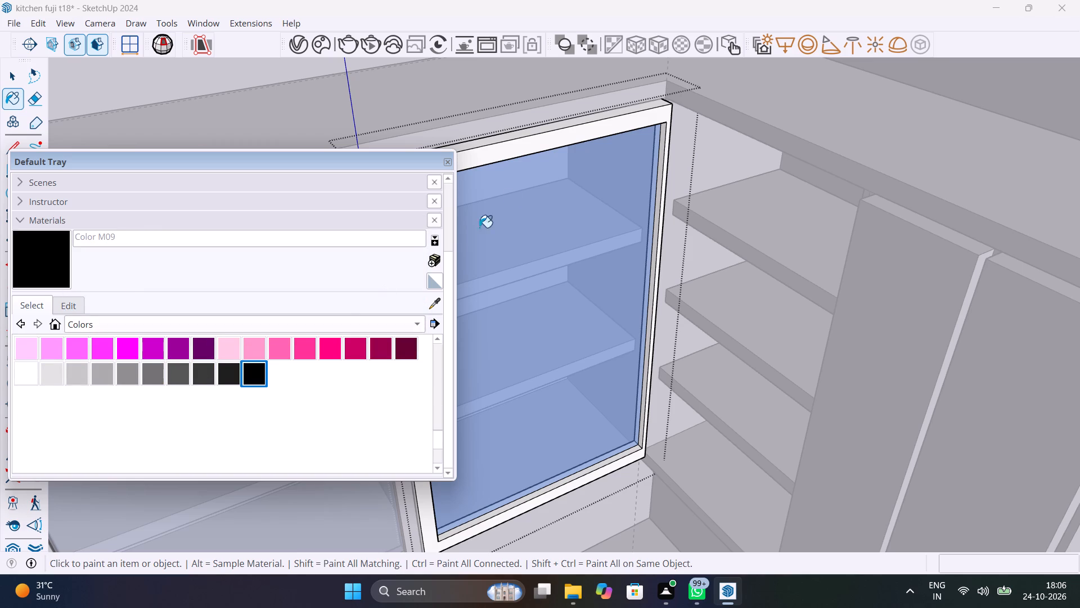
left_click(578, 142)
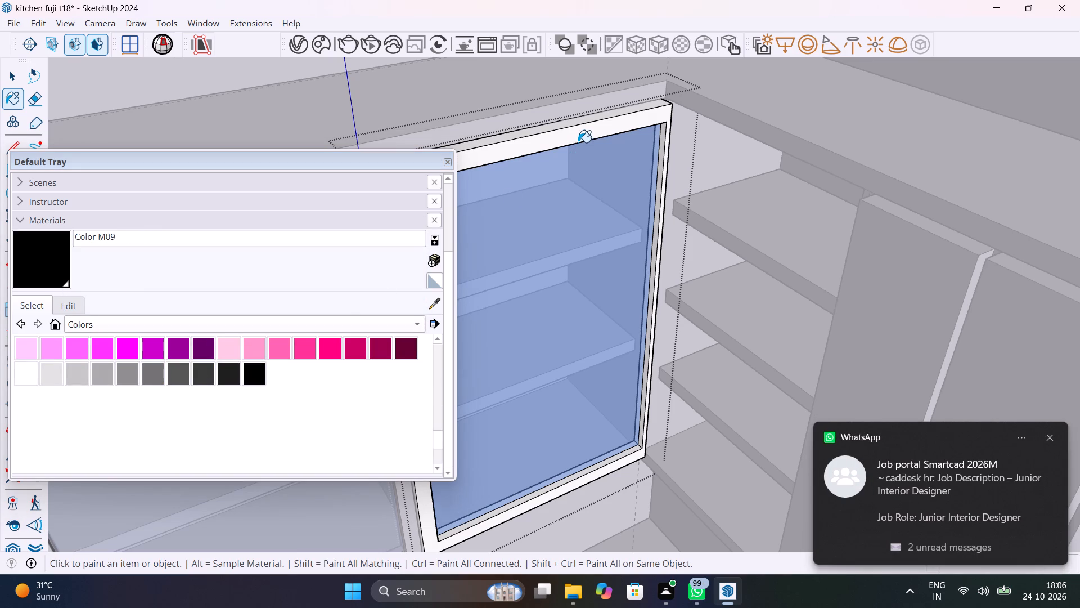
left_click(585, 135)
scroll(585, 135, "down", 9)
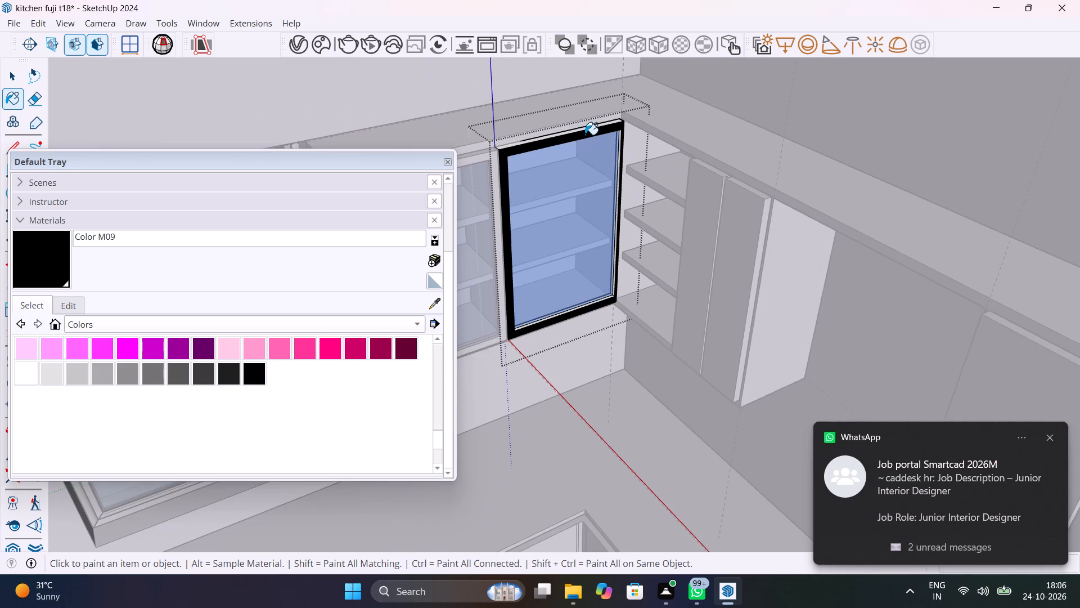
scroll(502, 141, "up", 9)
left_click(511, 149)
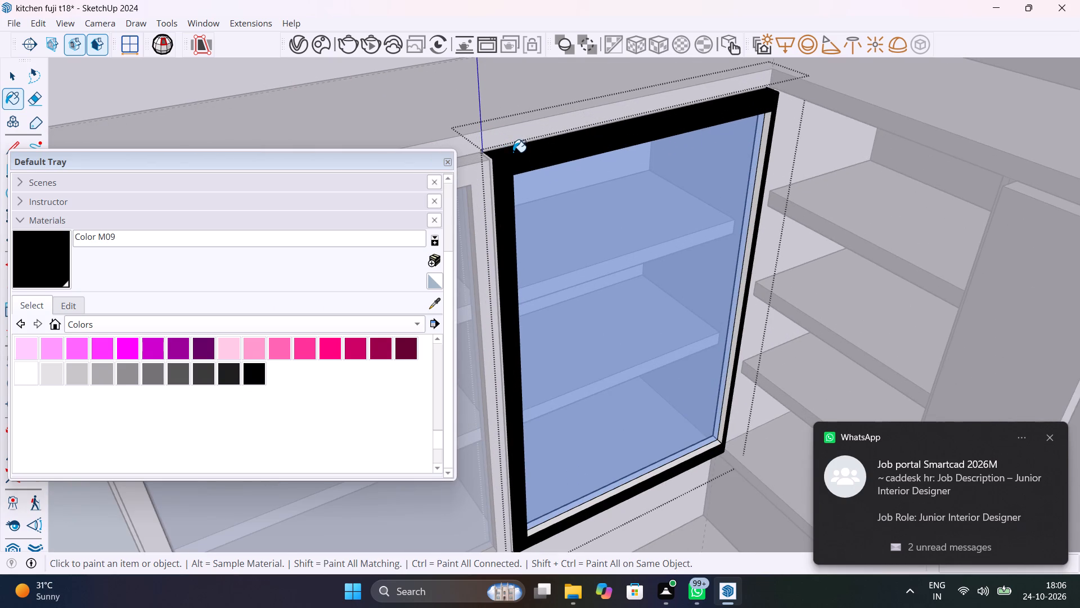
scroll(513, 153, "down", 5)
triple_click(485, 169)
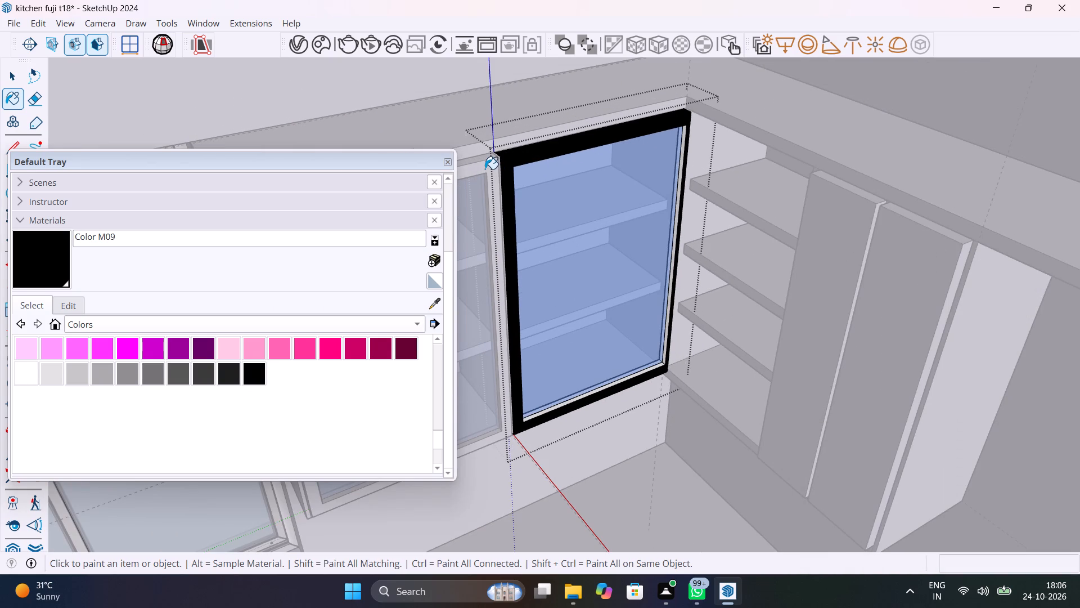
Inside the window-side glass door's group, paint the frame's front, top edge and outer side edge with Color M09.
key("space")
left_click(483, 169)
double_click(483, 168)
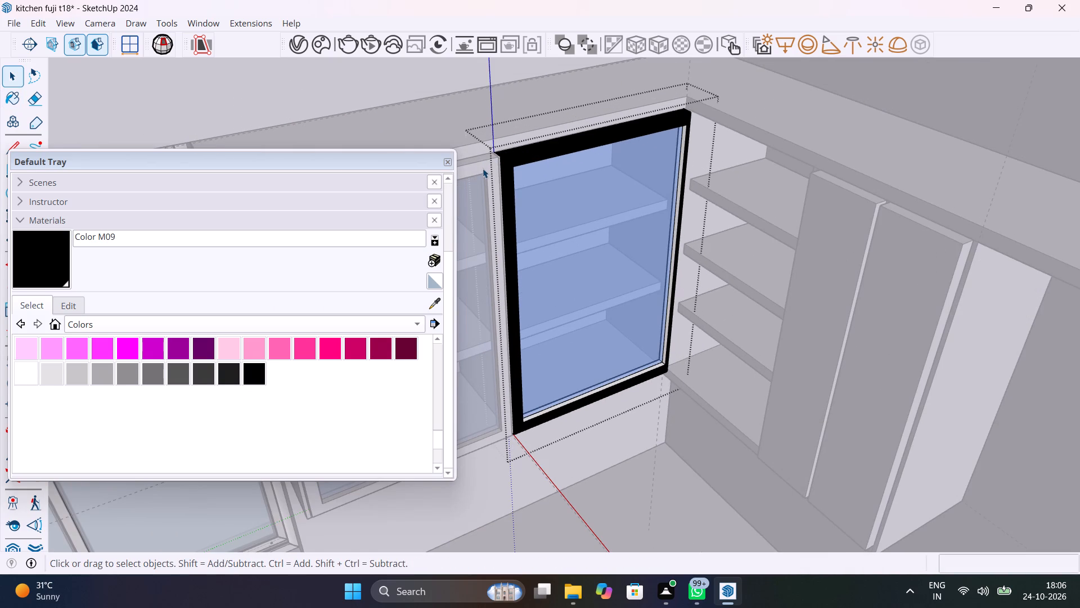
middle_click_drag(496, 172, 653, 238, "shift")
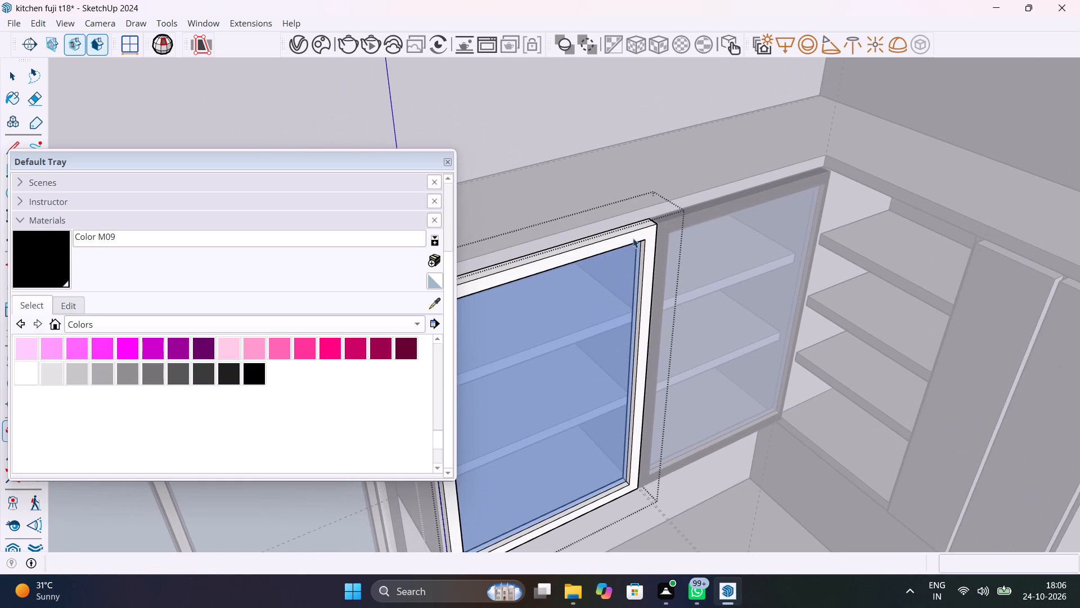
left_click(56, 251)
left_click(574, 257)
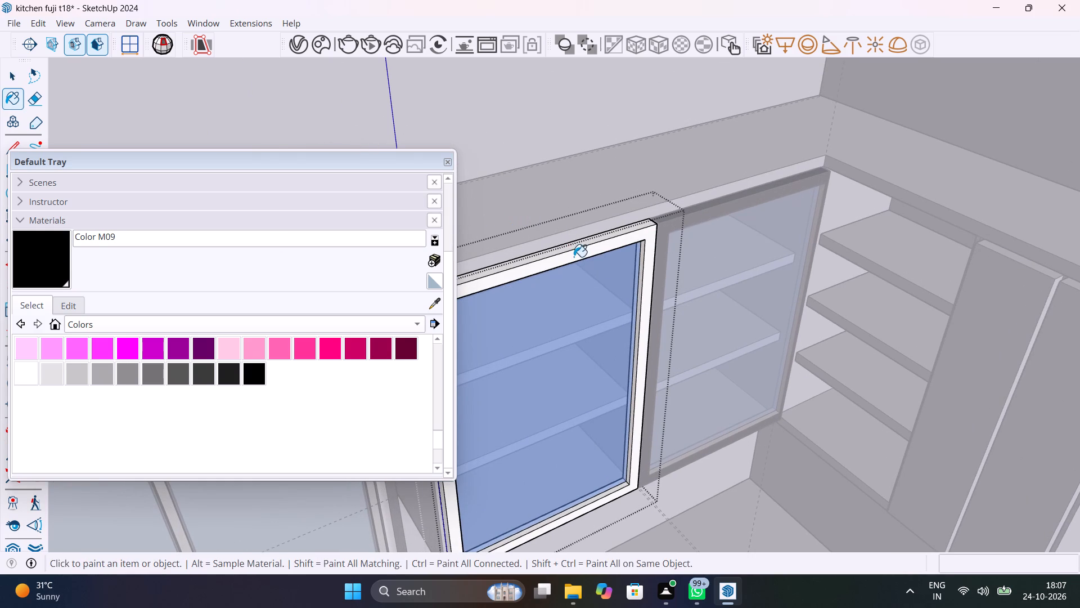
scroll(577, 246, "up", 8)
left_click(582, 239)
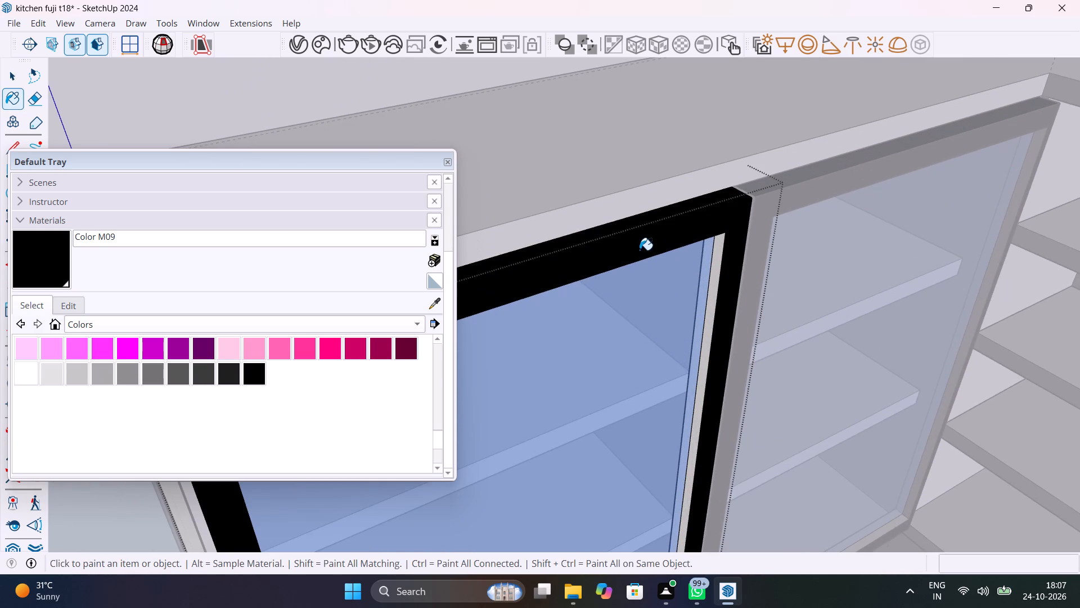
scroll(640, 249, "down", 16)
scroll(556, 283, "up", 16)
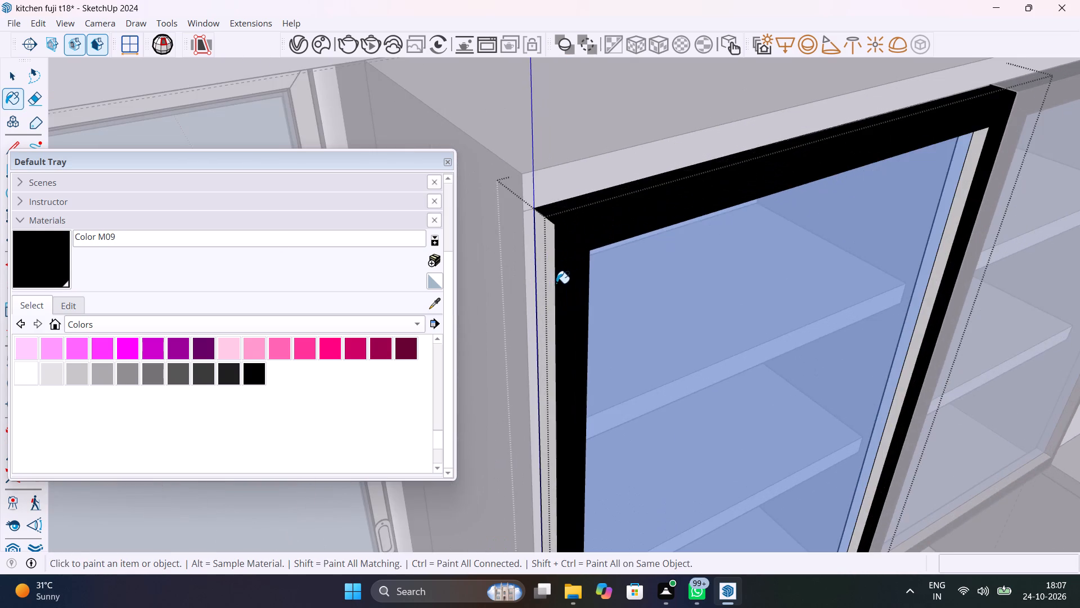
middle_click_drag(561, 283, 660, 256)
left_click(660, 249)
scroll(658, 251, "down", 10)
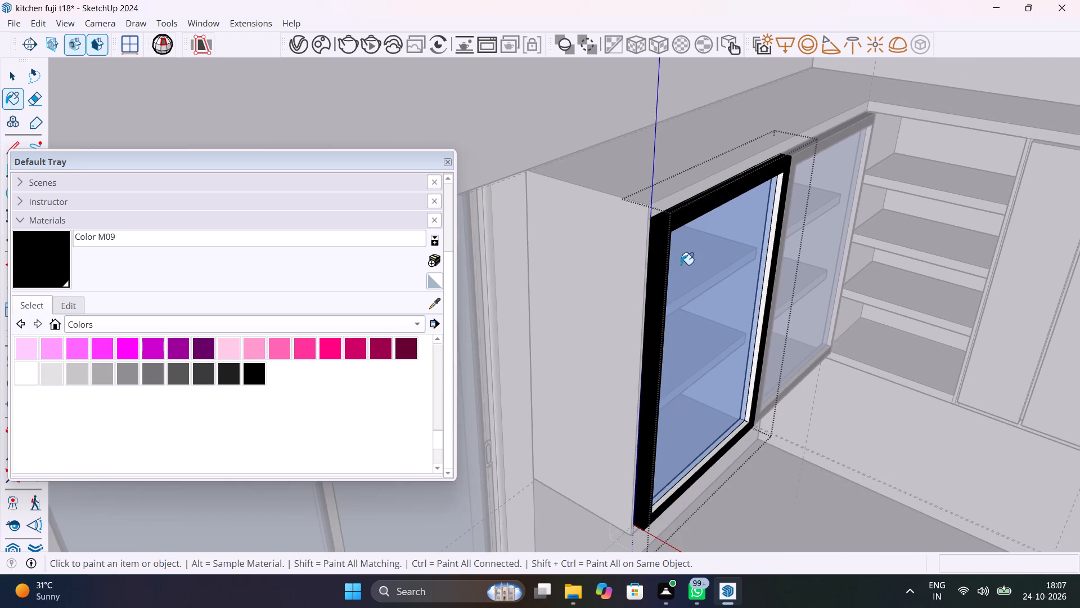
Paint the visible inner side and inner bottom faces of the window-side door's frame with Color M09.
scroll(765, 262, "up", 7)
left_click(774, 261)
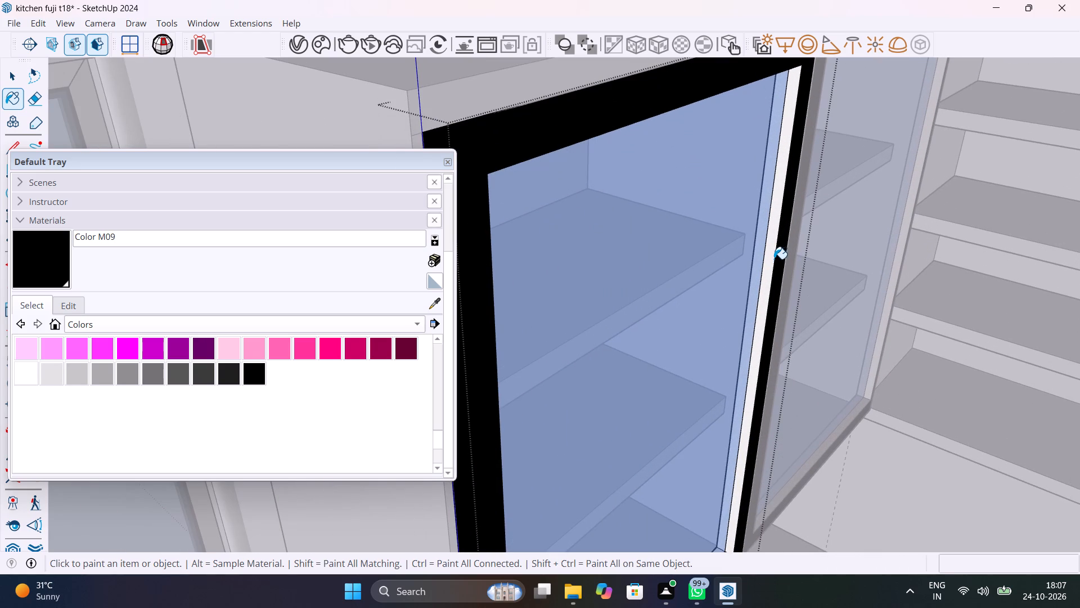
left_click(770, 251)
scroll(770, 251, "down", 12)
scroll(728, 392, "up", 2)
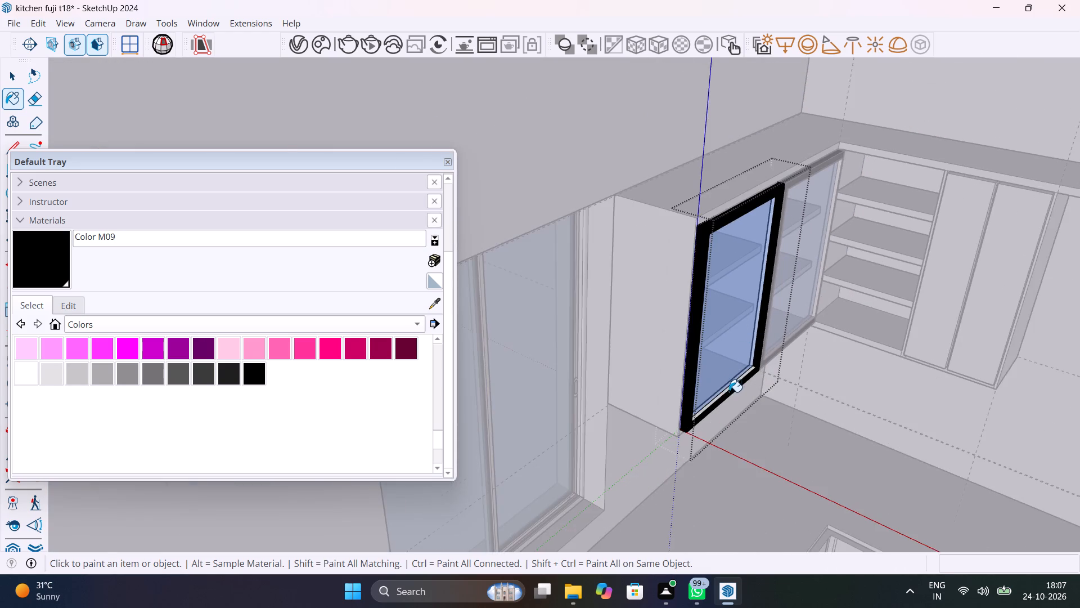
scroll(729, 392, "up", 11)
left_click(727, 387)
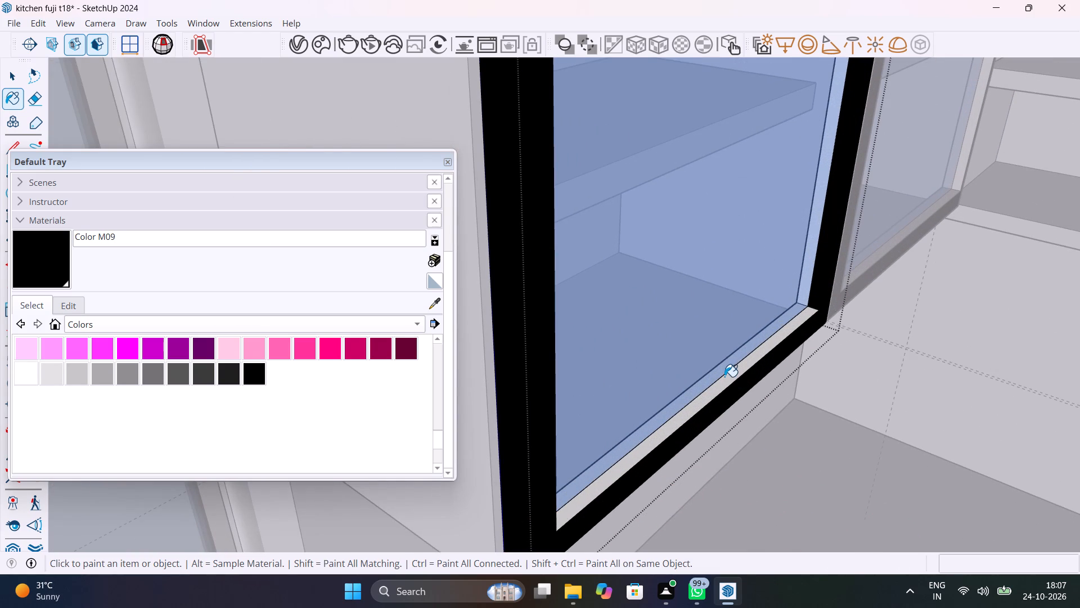
left_click(727, 379)
scroll(727, 379, "down", 18)
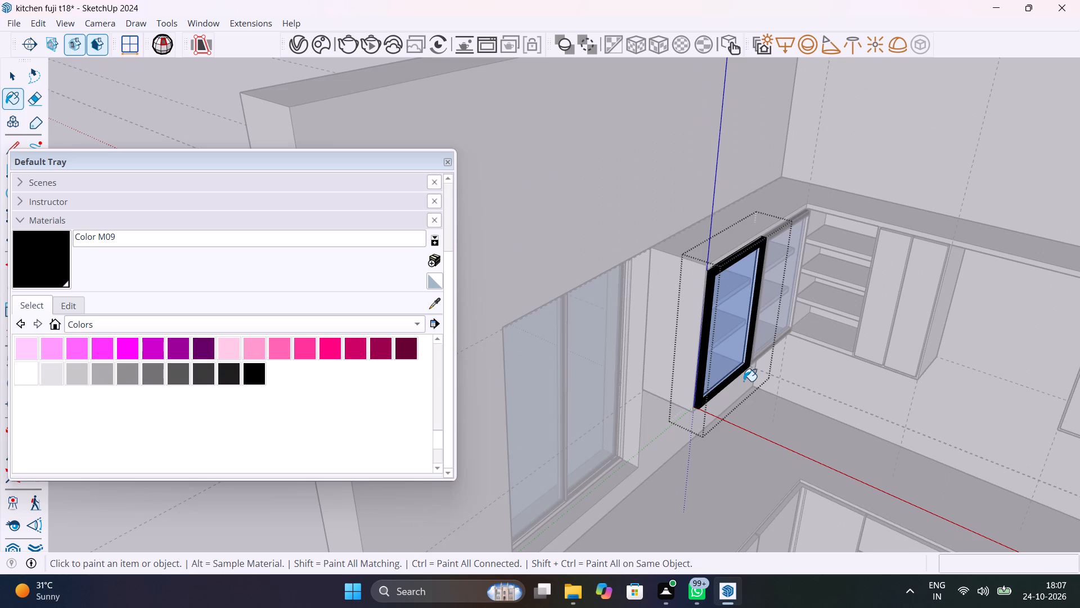
Paint the window-side door frame's underside and inner top face with Color M09, and leave the group.
key("space")
scroll(744, 381, "down", 6)
middle_click_drag(741, 379, 723, 196)
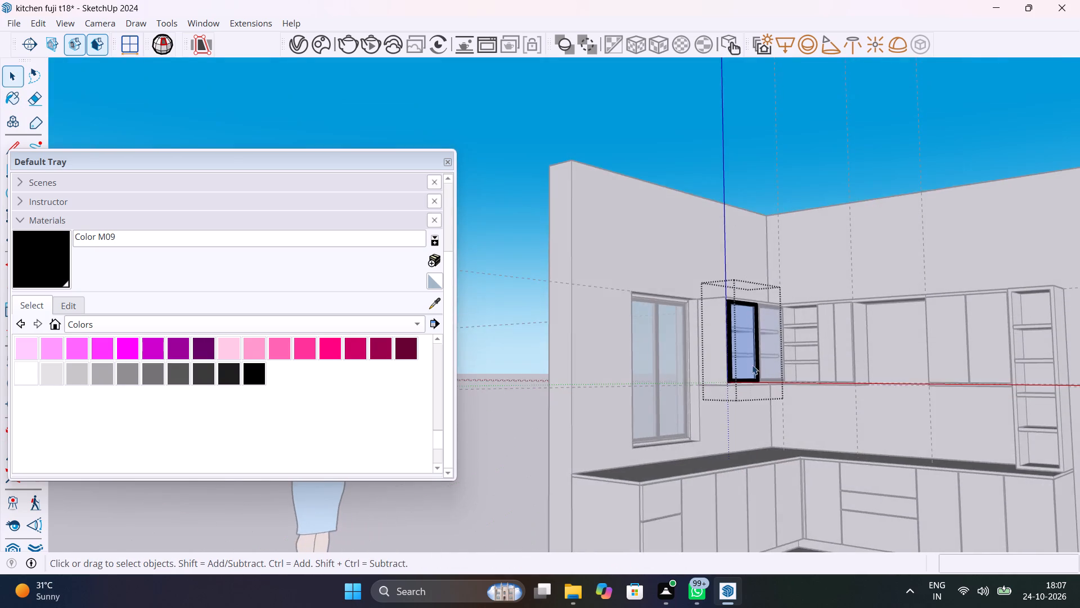
scroll(751, 367, "up", 11)
middle_click_drag(750, 402, 773, 284)
scroll(723, 373, "up", 7)
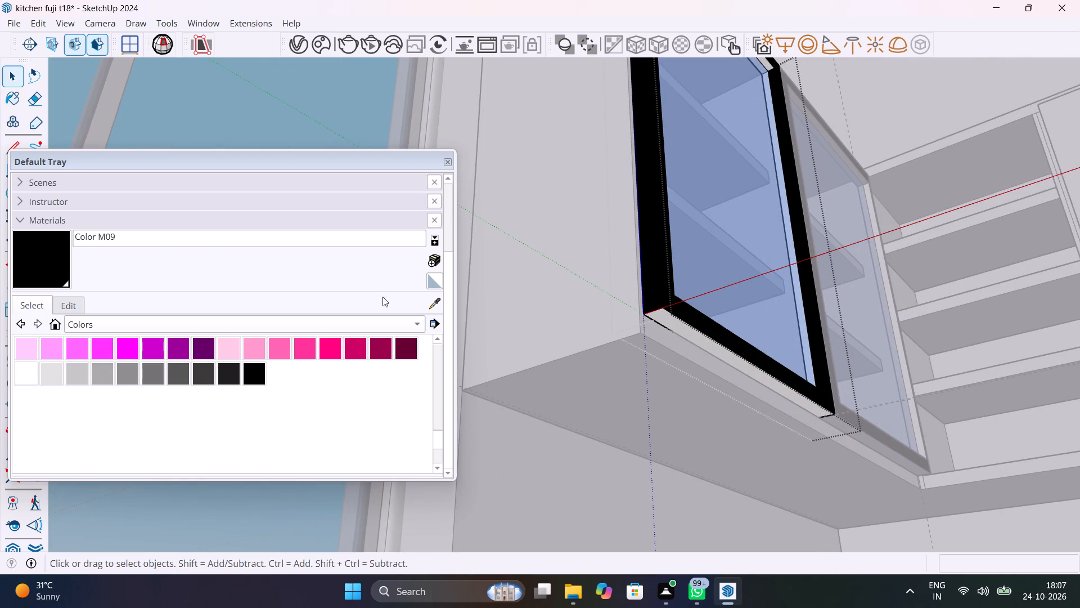
left_click(42, 264)
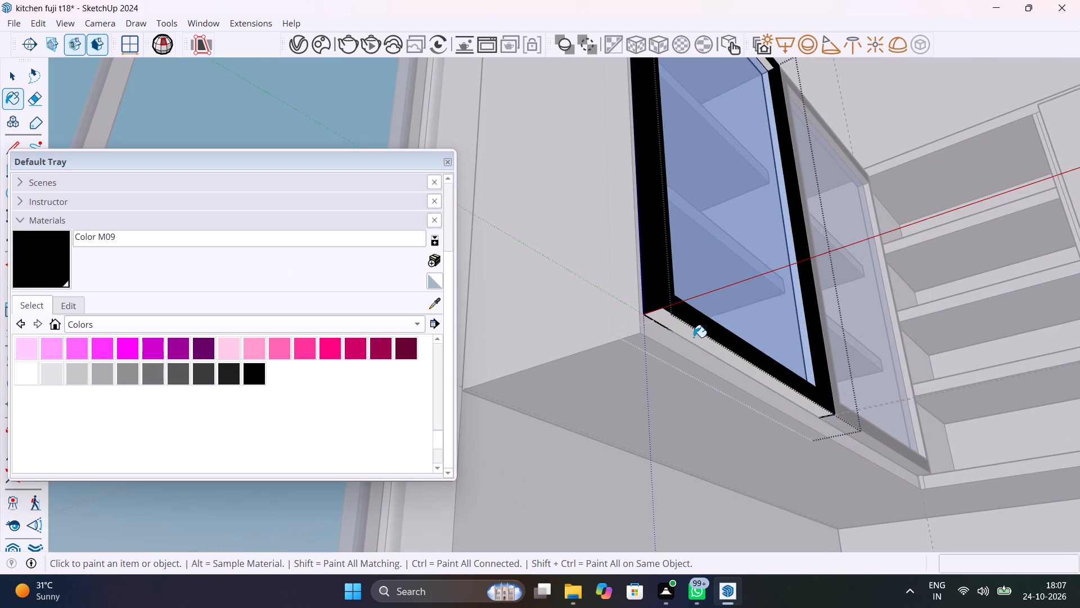
left_click(694, 337)
scroll(697, 343, "down", 14)
scroll(699, 206, "up", 5)
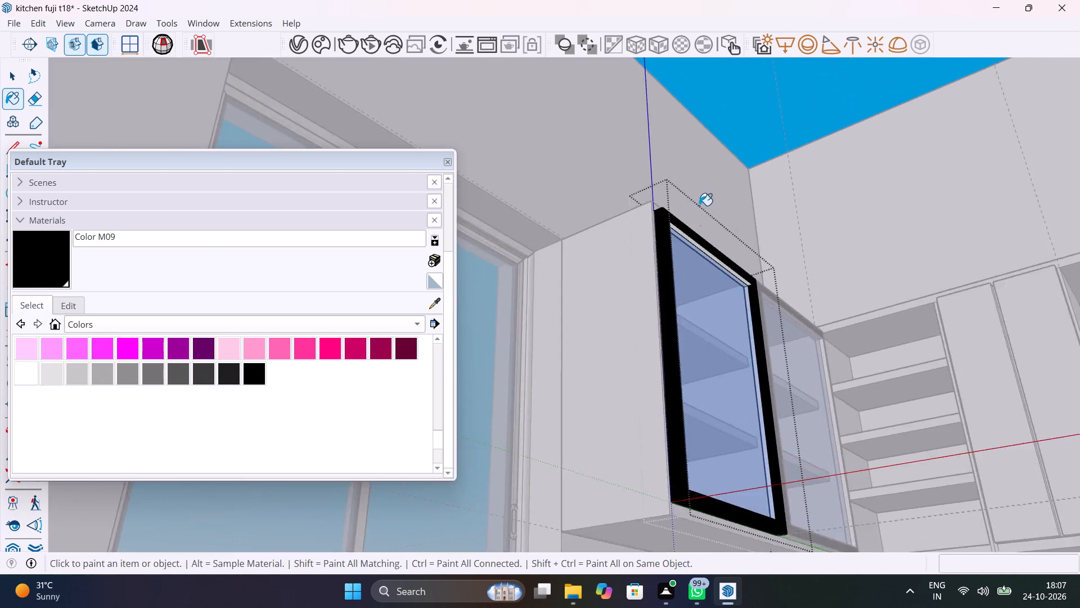
scroll(699, 205, "up", 11)
scroll(682, 307, "down", 4)
left_click(661, 366)
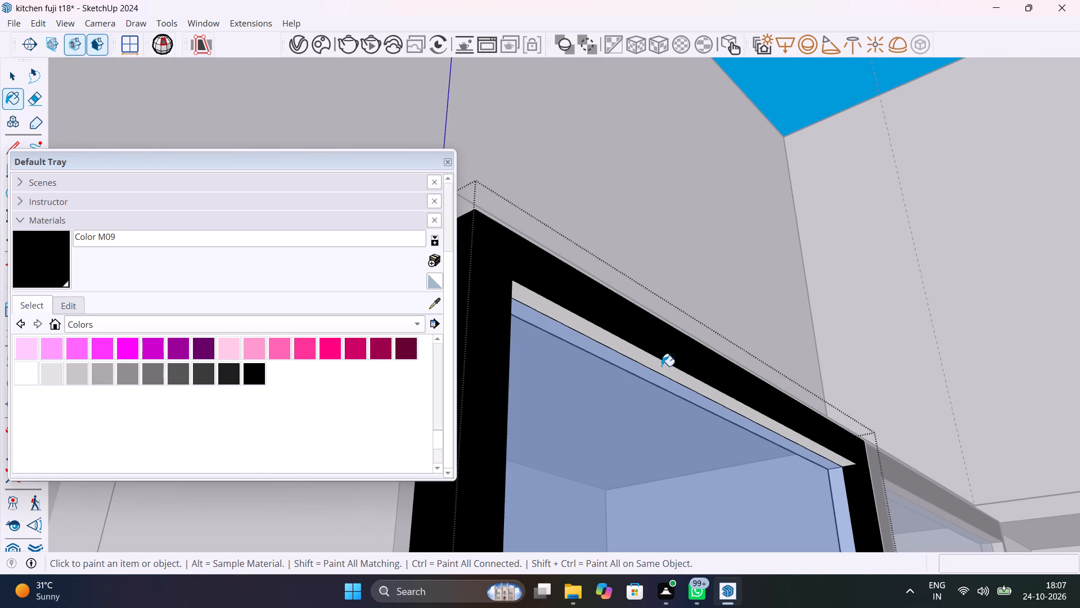
scroll(663, 375, "down", 14)
key("space")
scroll(664, 375, "down", 8)
left_click(785, 199)
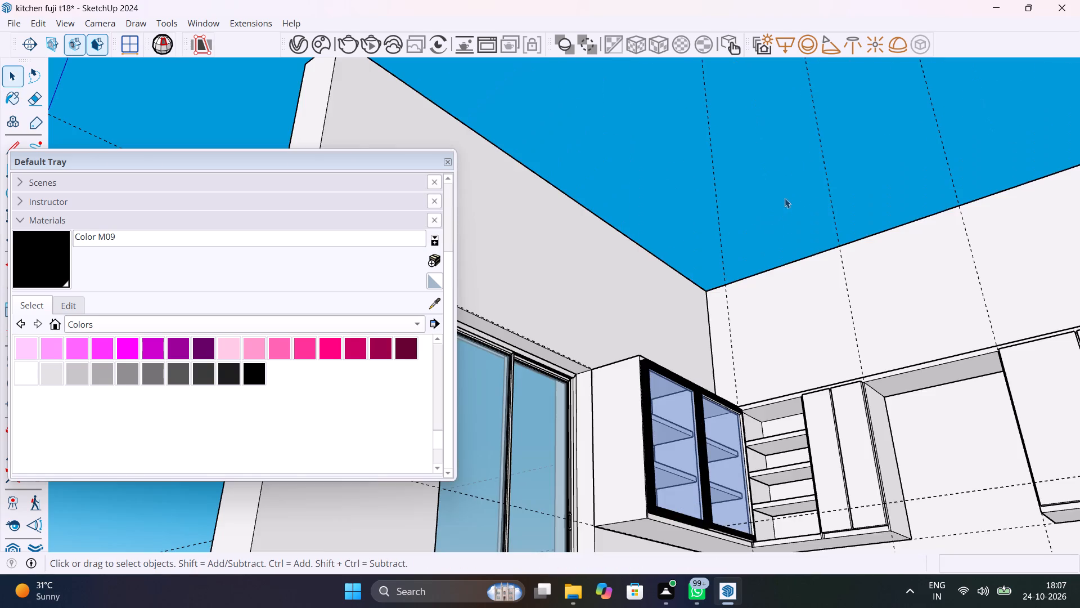
Inside the corner-side glass door's group, paint the frame's inner side face next to the open shelves with Color M09.
middle_click_drag(748, 392, 570, 476)
scroll(693, 263, "up", 14)
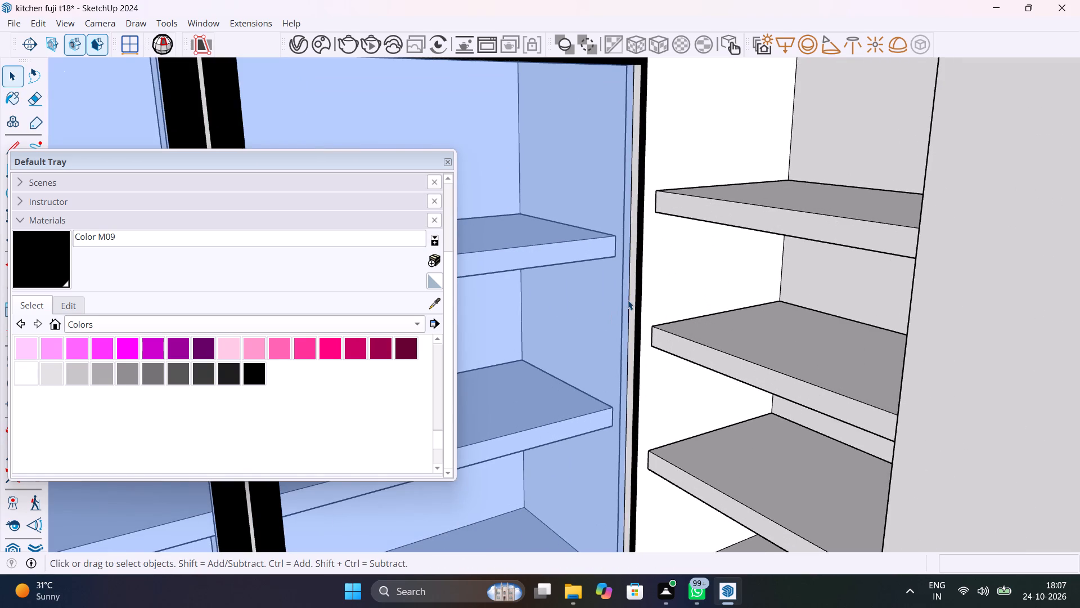
double_click(628, 299)
scroll(628, 299, "down", 6)
left_click(30, 256)
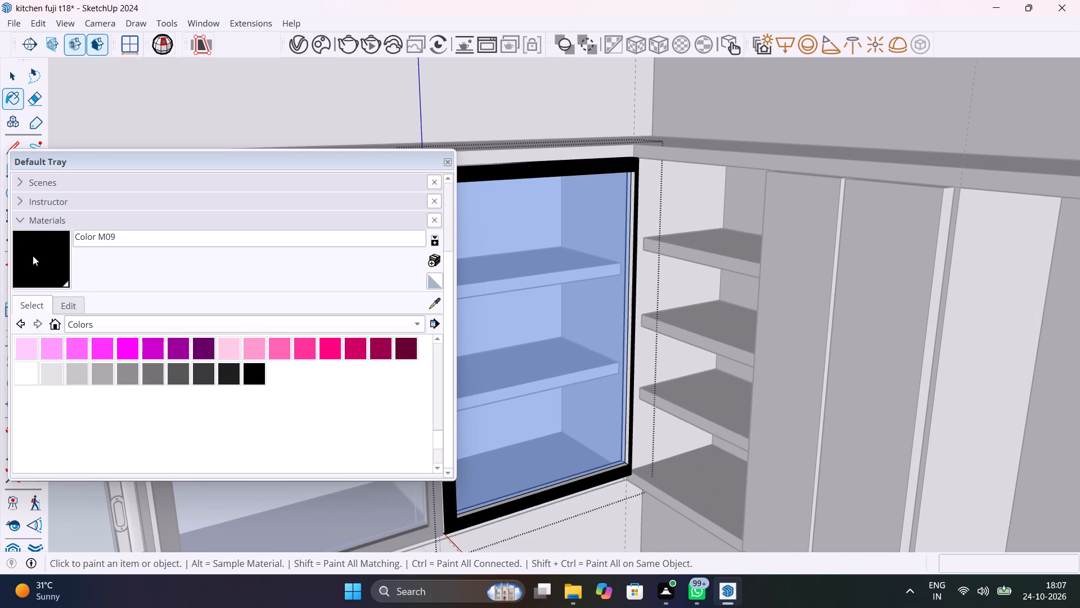
scroll(629, 194, "up", 12)
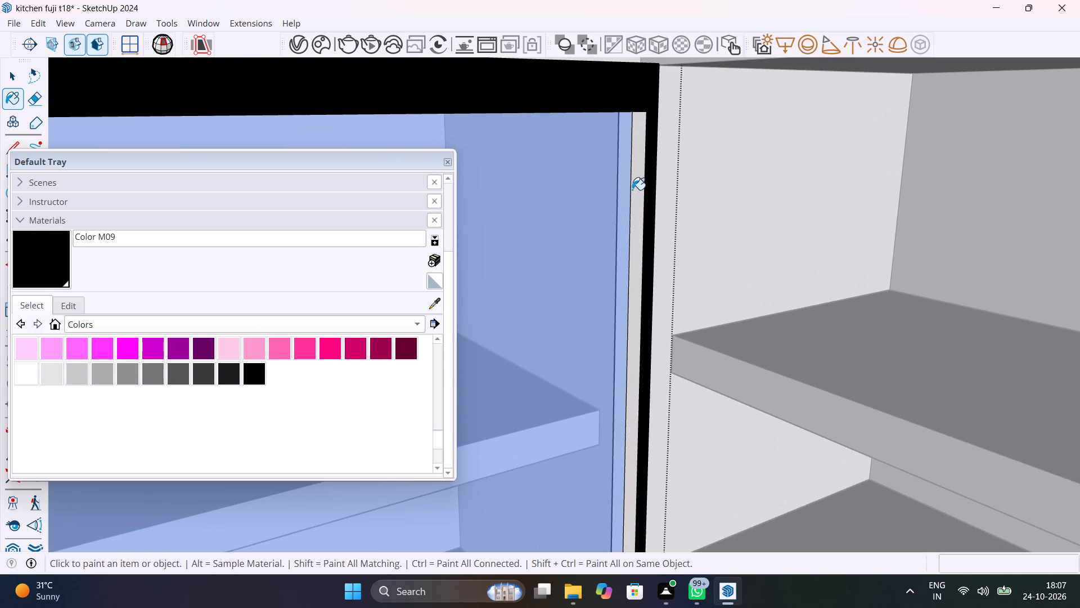
left_click(633, 185)
Paint the corner-side door frame's underside and its side edge facing the neighbouring glass door with Color M09.
middle_click_drag(643, 272, 711, 257)
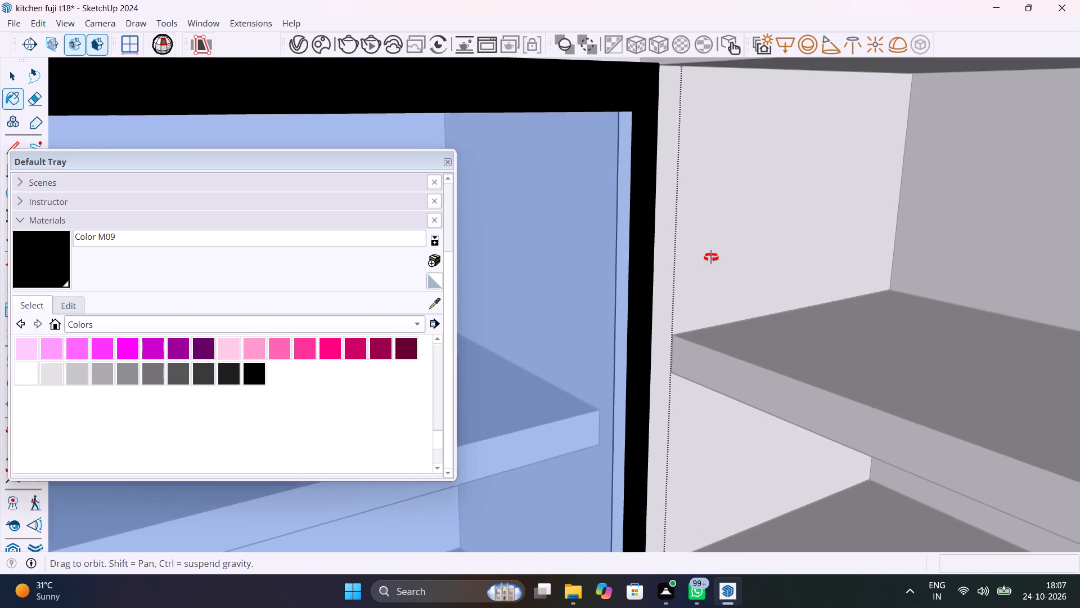
middle_click_drag(711, 257, 693, 212)
scroll(693, 213, "down", 17)
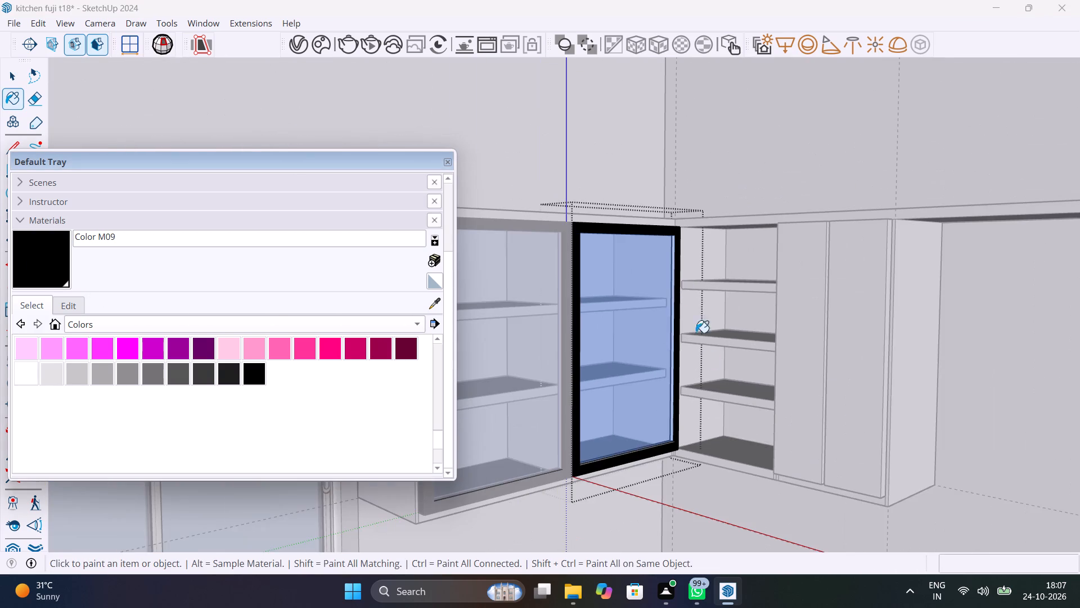
scroll(628, 475, "up", 4)
middle_click_drag(629, 464, 726, 271)
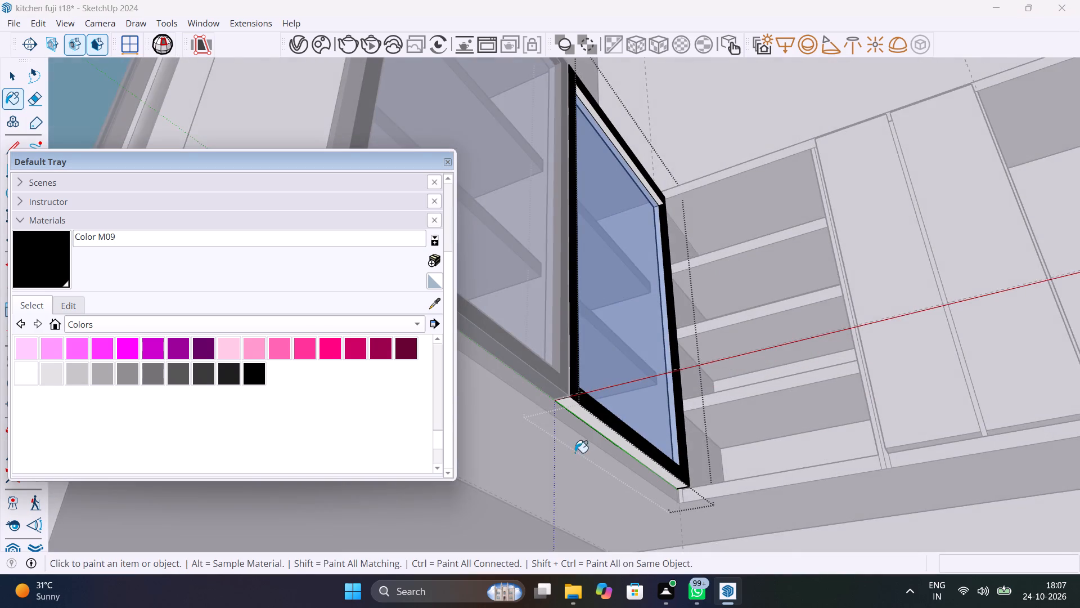
scroll(583, 436, "up", 9)
left_click(593, 394)
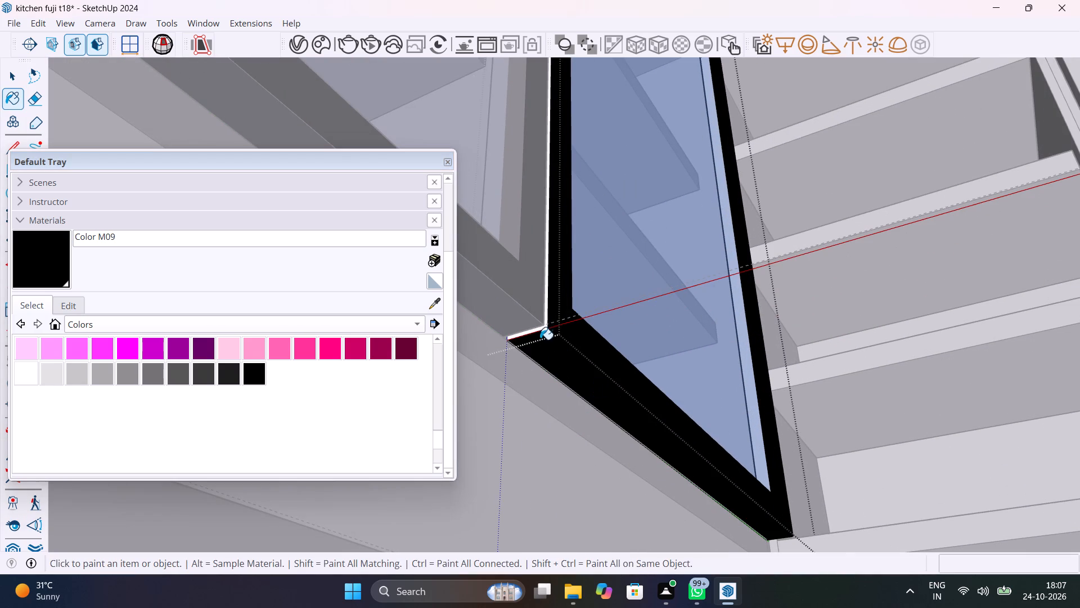
scroll(540, 326, "up", 14)
left_click(542, 310)
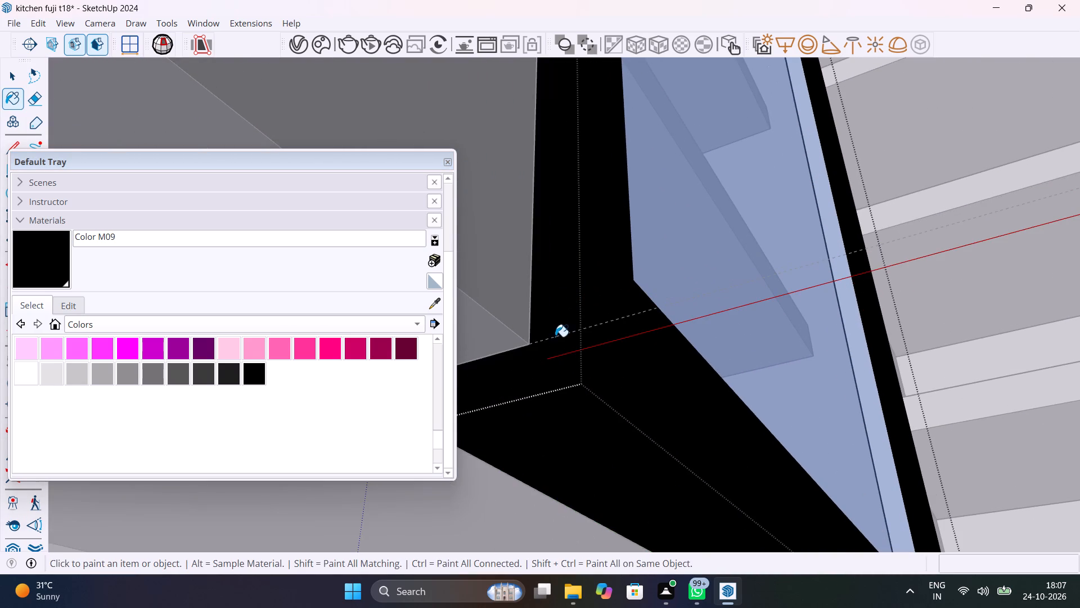
Paint the corner-side door frame's inner top face with Color M09, and leave the group.
scroll(555, 337, "down", 20)
scroll(555, 337, "down", 12)
scroll(620, 210, "up", 3)
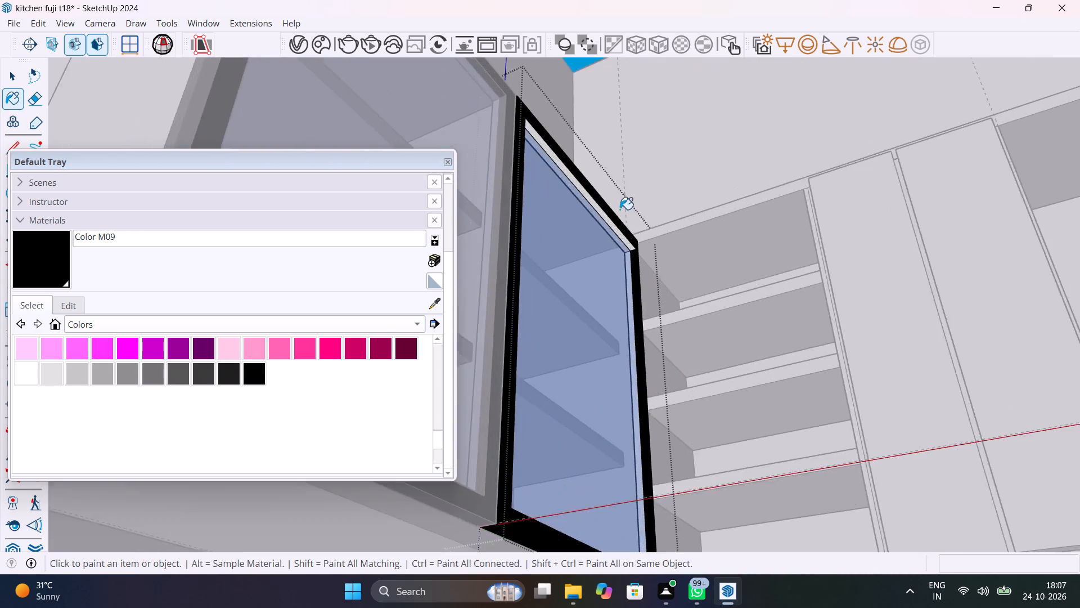
scroll(620, 209, "up", 14)
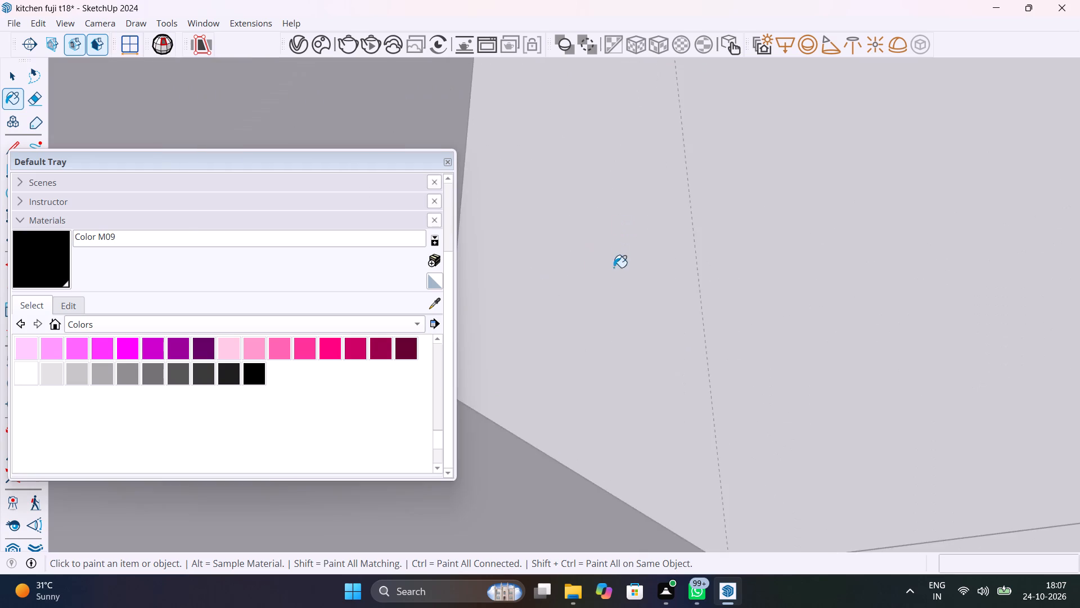
scroll(607, 287, "down", 5)
left_click(592, 366)
scroll(599, 366, "down", 8)
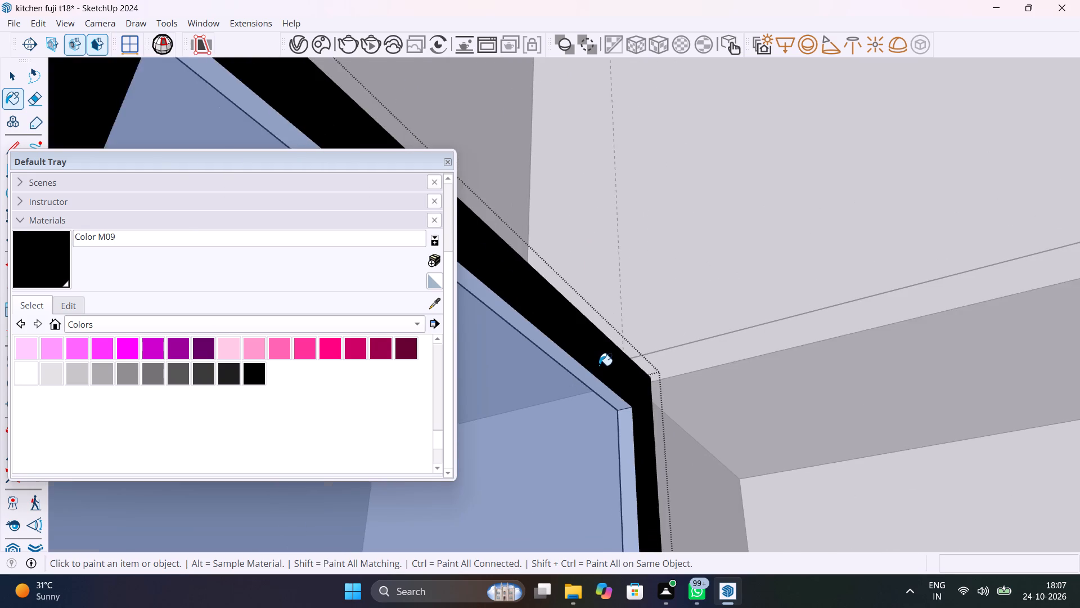
scroll(599, 365, "down", 15)
scroll(511, 292, "up", 10)
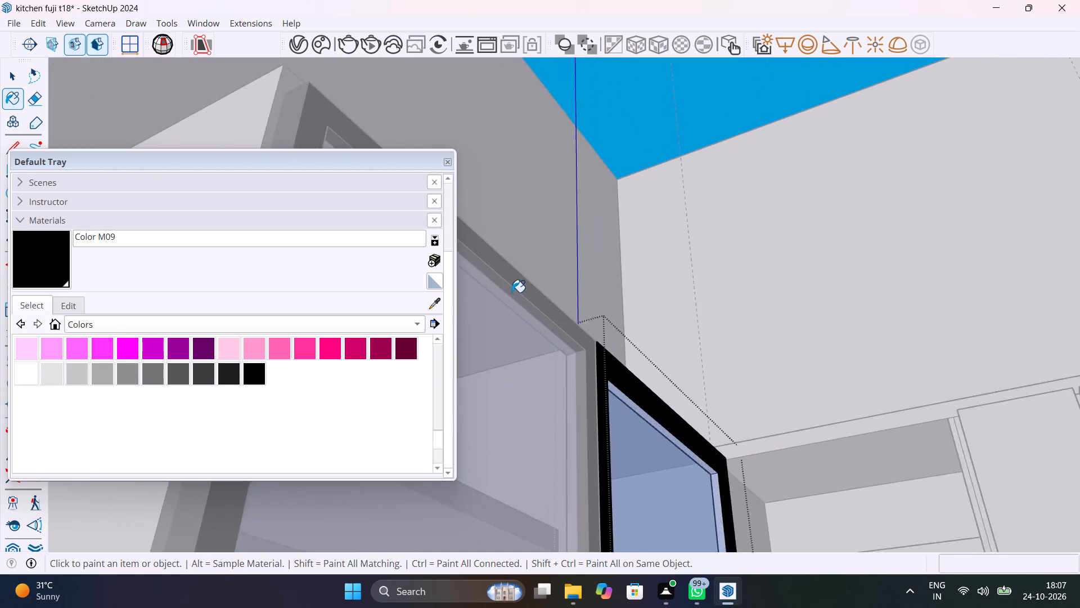
scroll(512, 292, "up", 9)
scroll(551, 289, "down", 20)
scroll(551, 289, "down", 4)
key("space")
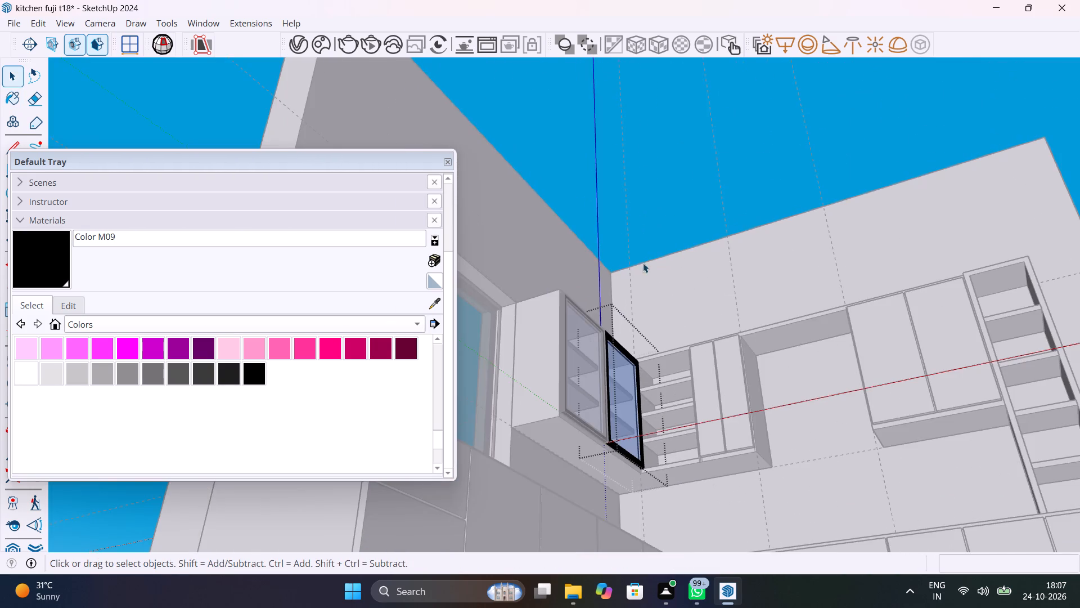
left_click(699, 216)
Examine the black-framed glass doors and the whole kitchen from several angles, closing the Default Tray for a clear view.
middle_click_drag(684, 279, 406, 507)
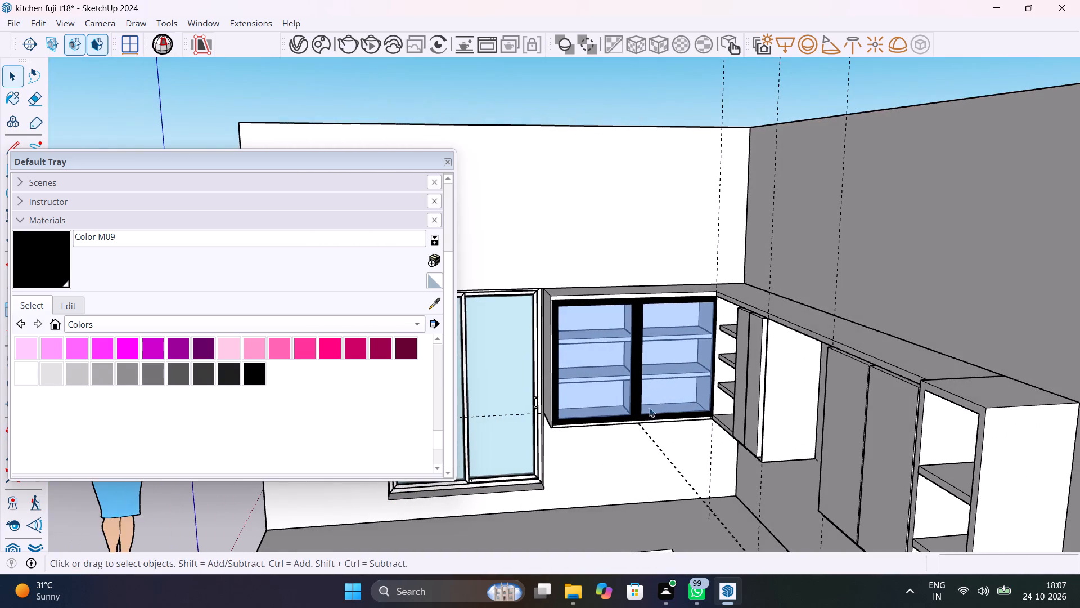
scroll(645, 378, "up", 16)
scroll(646, 379, "down", 6)
middle_click_drag(758, 395, 954, 429)
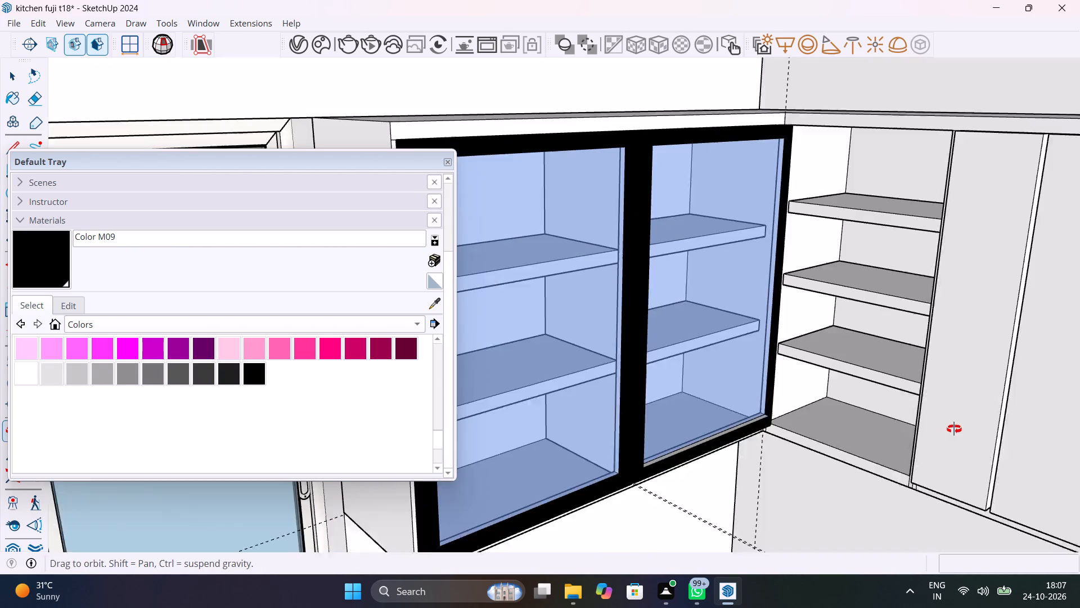
middle_click_drag(954, 429, 955, 430)
middle_click_drag(790, 432, 866, 436)
scroll(865, 424, "down", 8)
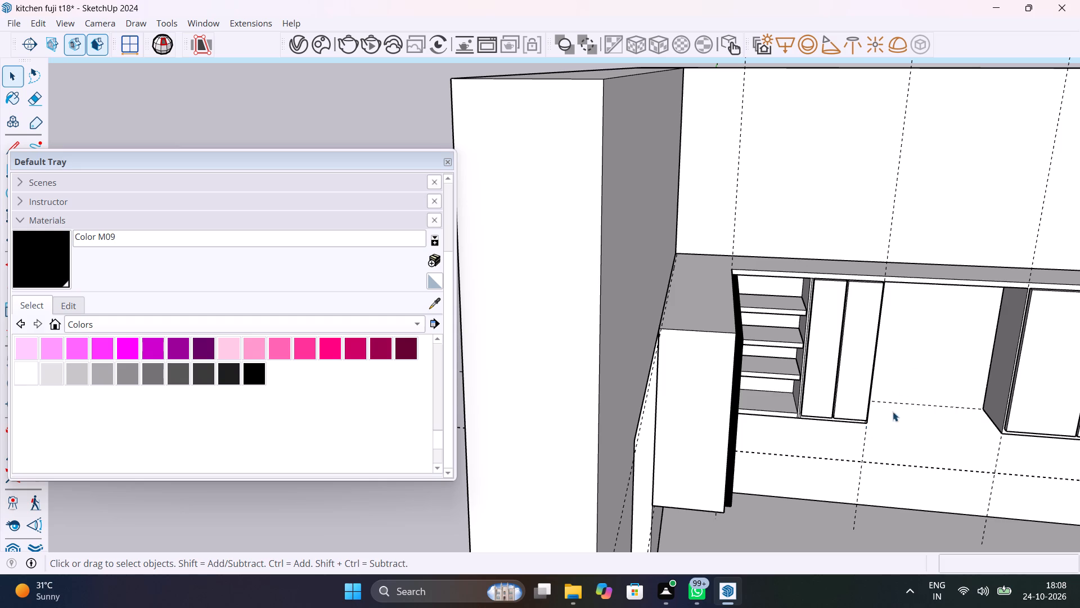
scroll(902, 363, "down", 11)
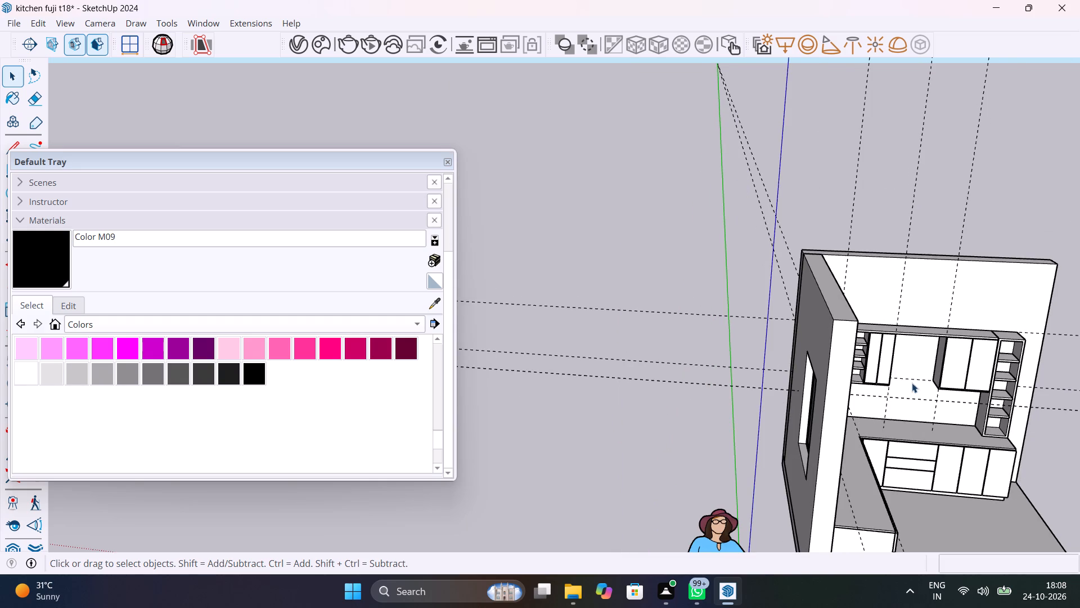
middle_click_drag(867, 361, 660, 257, "shift")
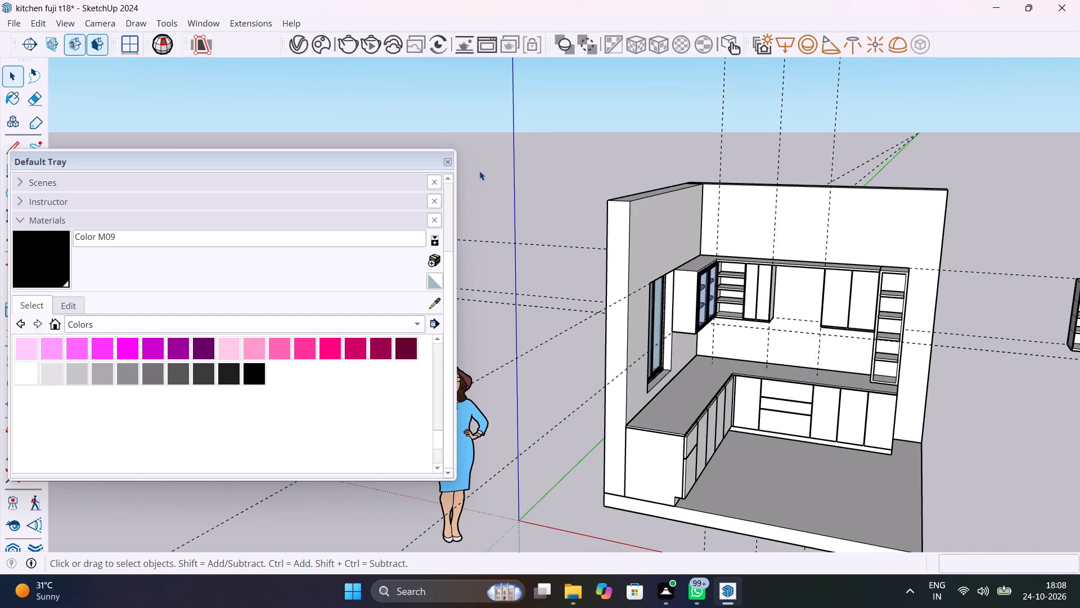
left_click(447, 163)
scroll(940, 393, "up", 6)
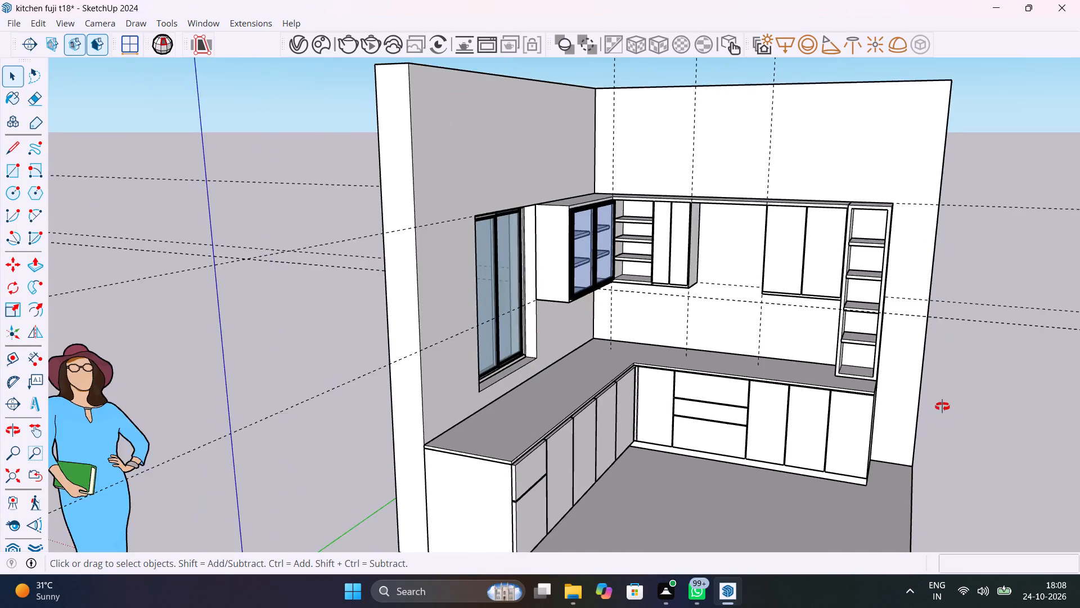
middle_click_drag(942, 407, 773, 407)
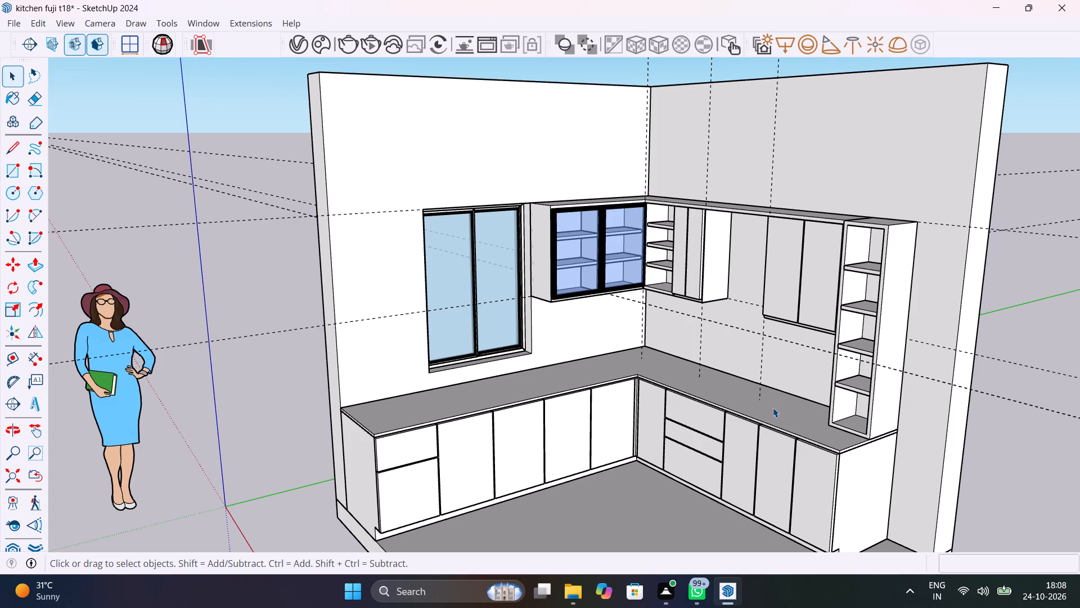
middle_click_drag(802, 422, 728, 503)
Place a guide 2' above the wall cabinets' top back edge on the wall with the tall open shelf unit.
scroll(788, 317, "up", 4)
middle_click_drag(792, 317, 825, 356)
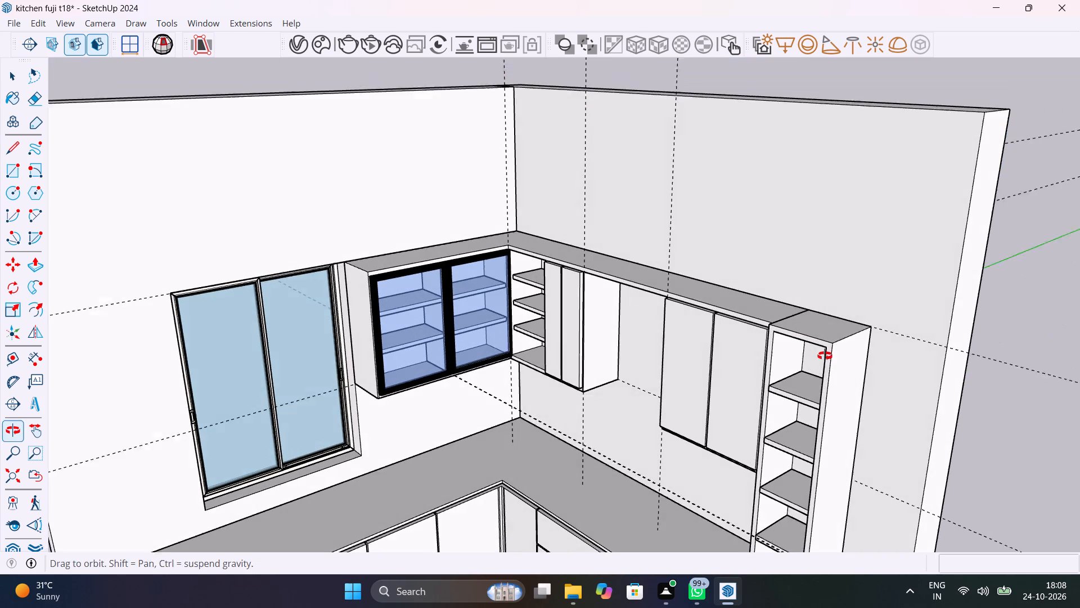
middle_click_drag(825, 356, 825, 357)
key("t")
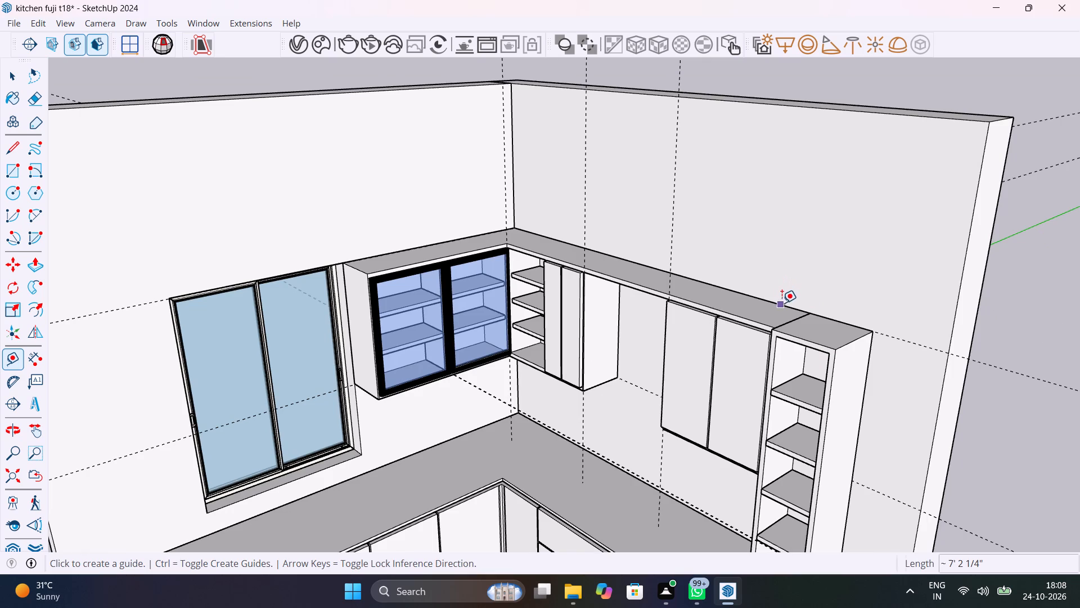
left_click(782, 303)
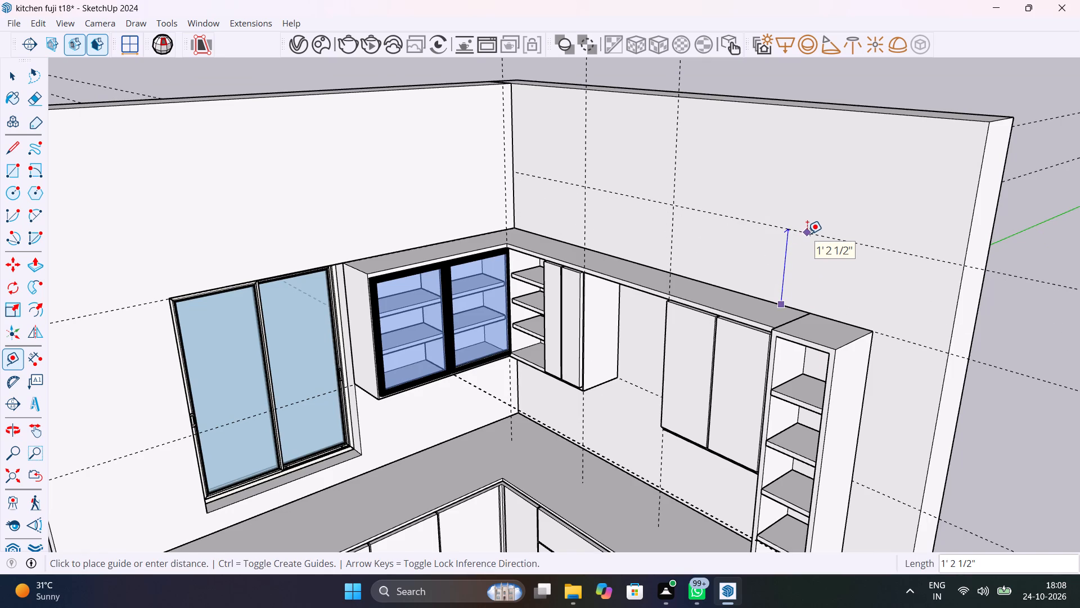
type("2'")
key("Return")
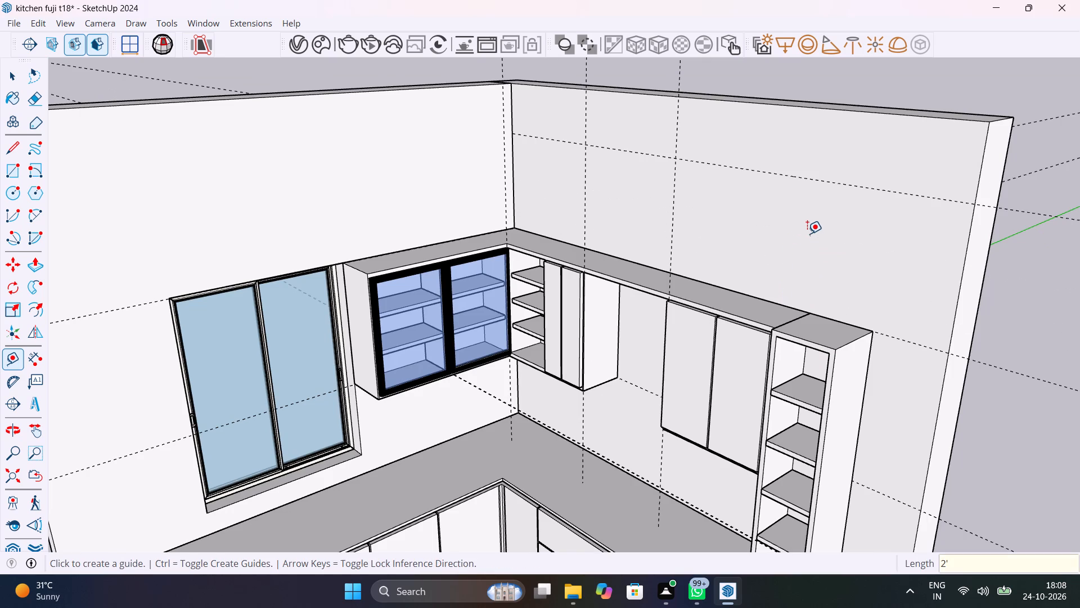
Place a guide 2' above the glass-door cabinet's top back edge on the window wall.
left_click(419, 245)
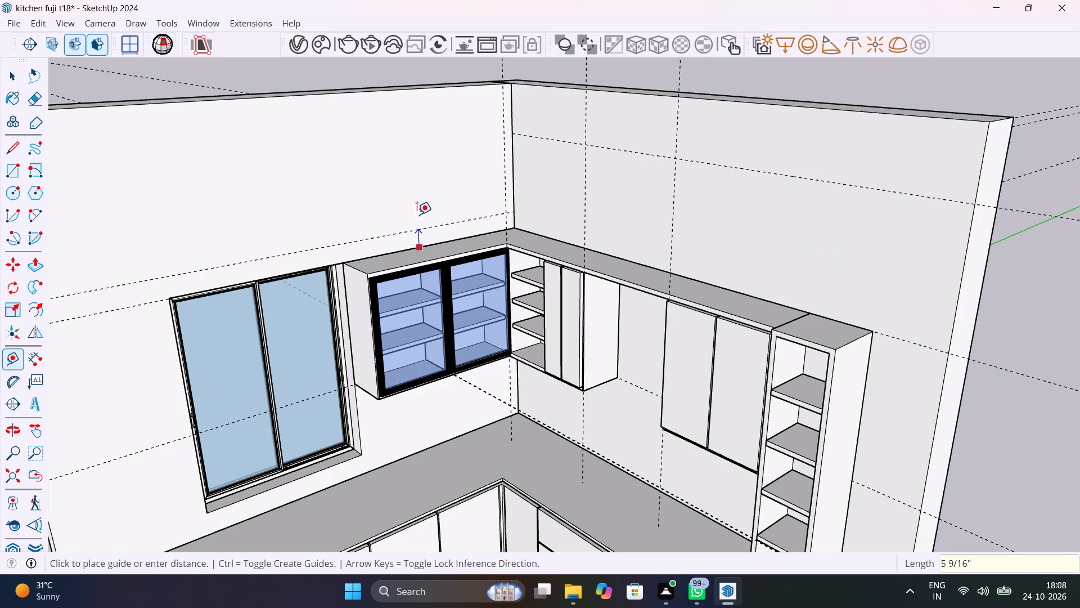
type("2'")
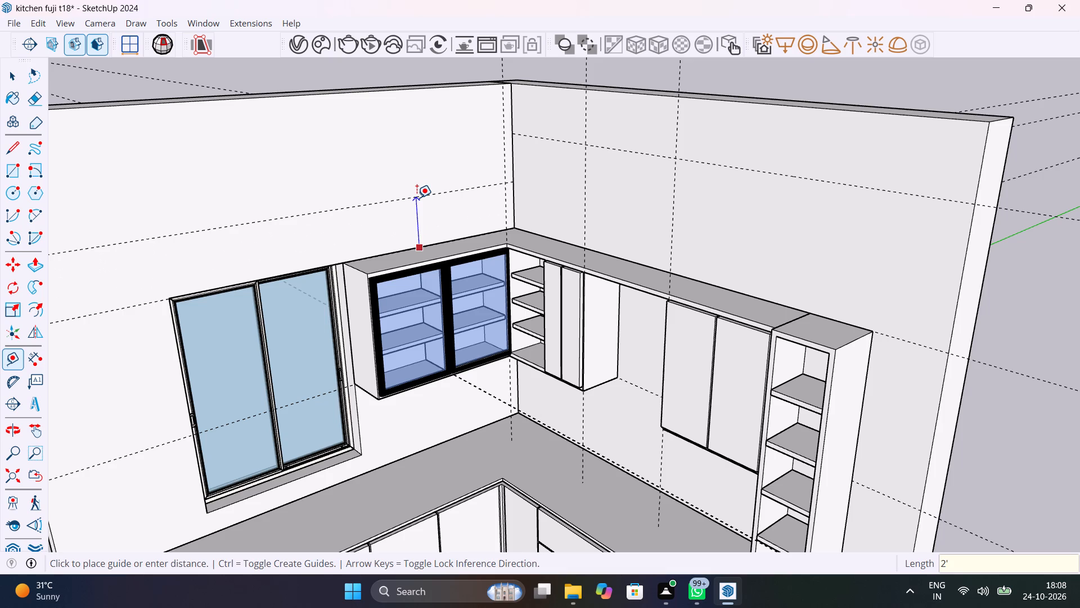
key("Return")
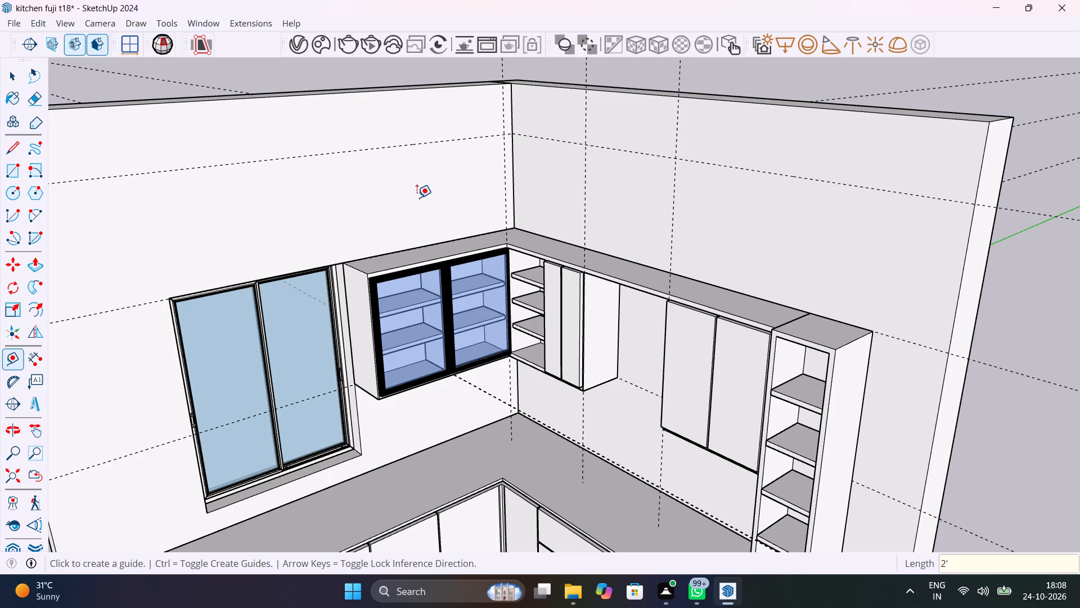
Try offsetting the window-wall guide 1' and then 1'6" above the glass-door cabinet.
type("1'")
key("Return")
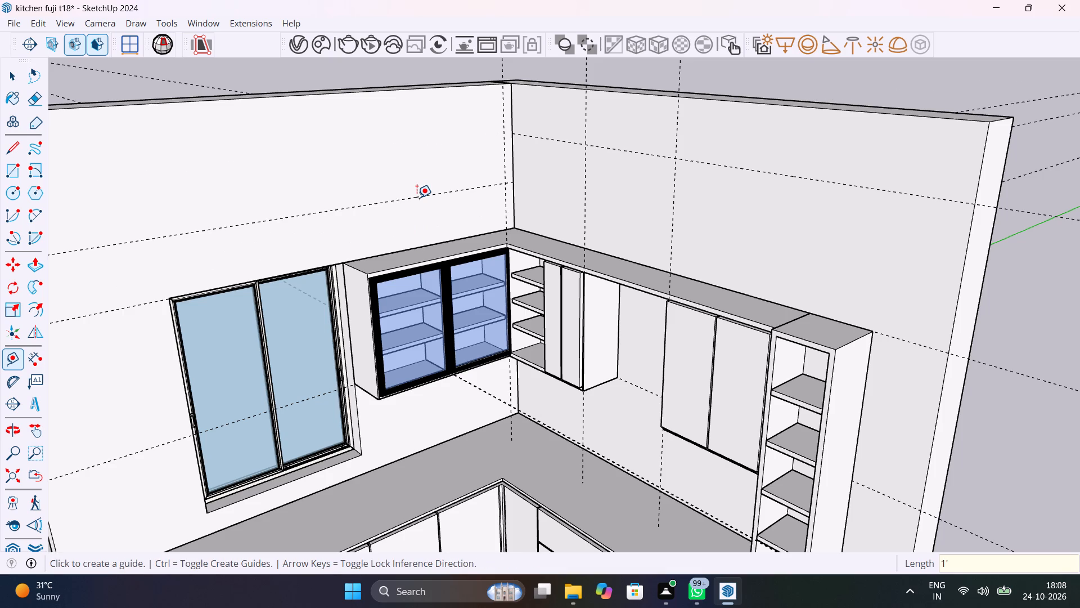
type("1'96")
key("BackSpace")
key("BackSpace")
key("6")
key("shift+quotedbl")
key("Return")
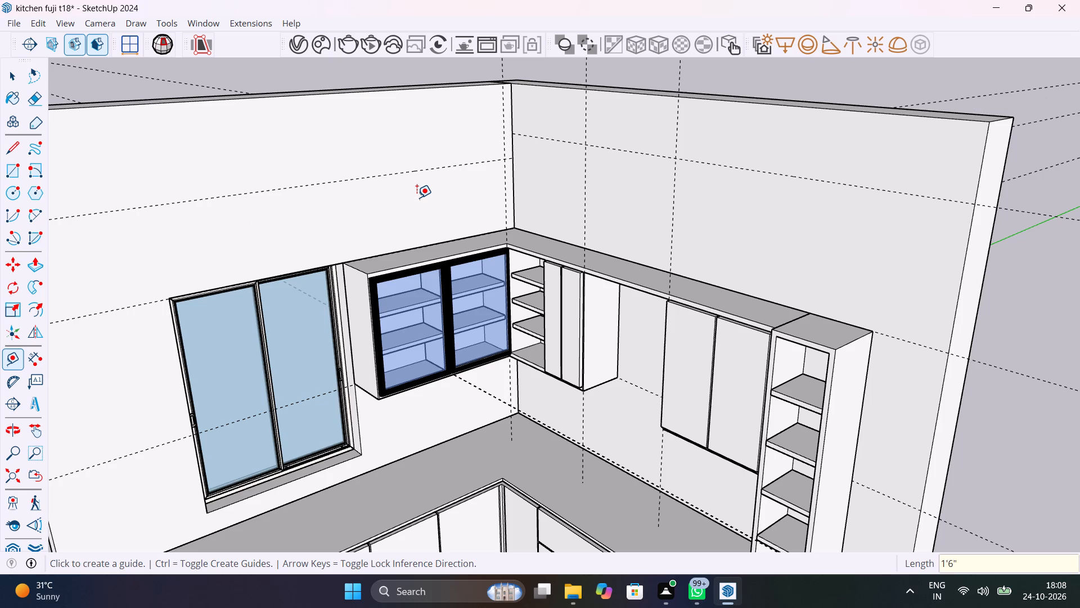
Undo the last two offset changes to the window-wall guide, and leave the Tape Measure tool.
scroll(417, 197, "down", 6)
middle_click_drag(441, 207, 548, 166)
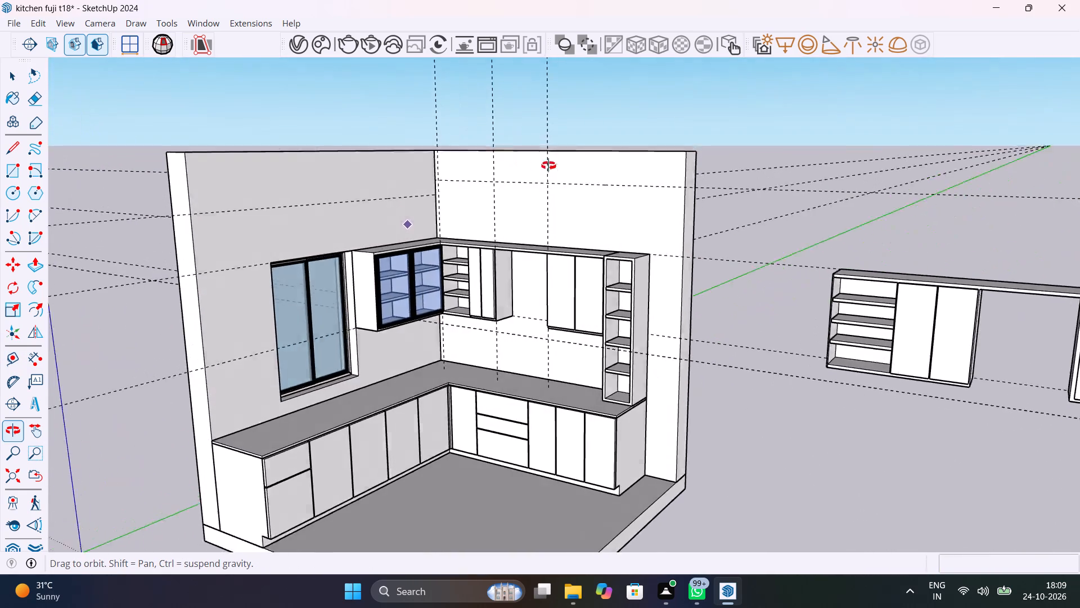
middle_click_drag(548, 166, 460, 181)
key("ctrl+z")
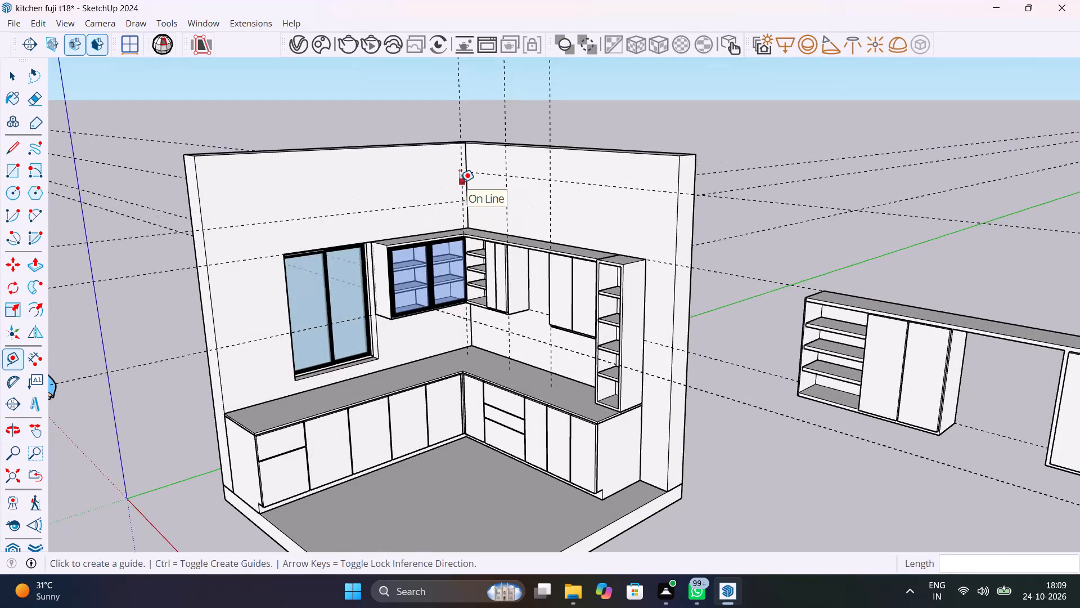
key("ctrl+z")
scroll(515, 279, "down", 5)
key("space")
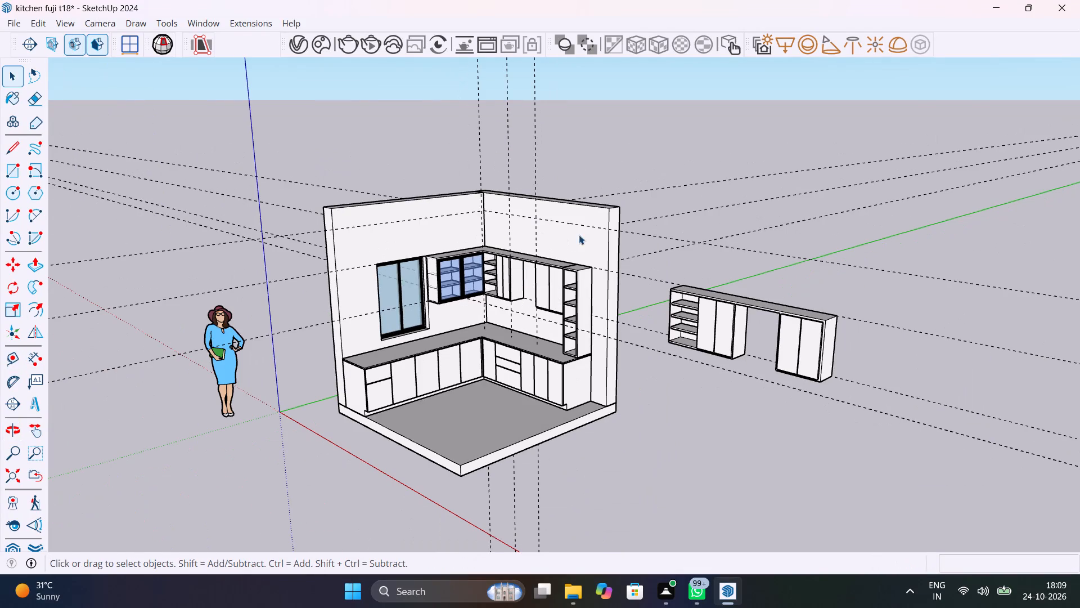
Delete the spare wall-cabinet run standing outside the room, together with the guides crossing it.
middle_click_drag(600, 257, 746, 253)
left_click_drag(724, 247, 808, 378)
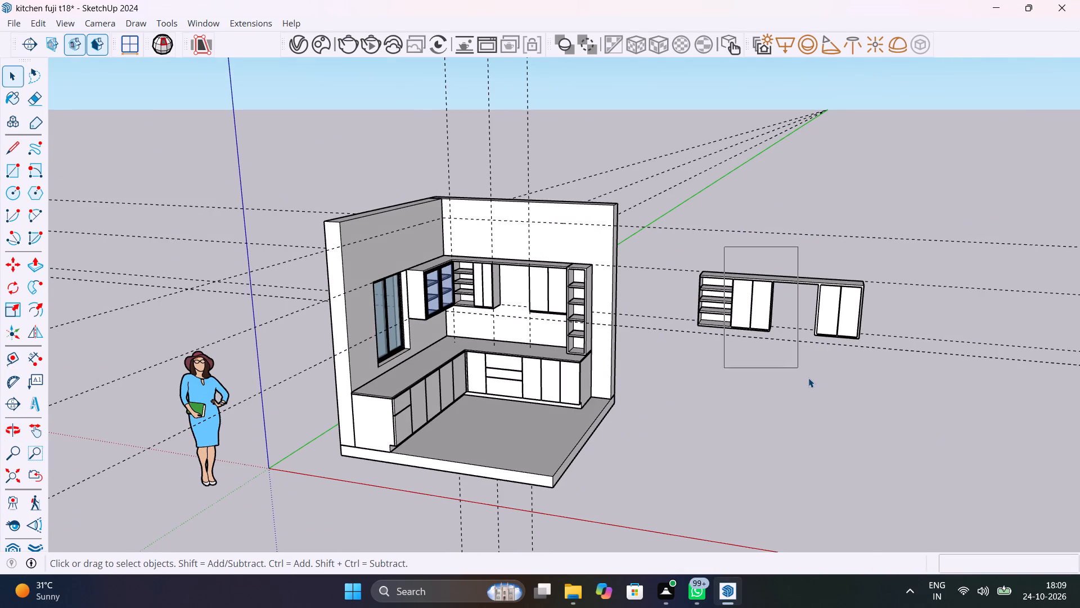
left_click_drag(808, 378, 810, 379)
left_click(888, 374)
left_click_drag(975, 421, 791, 287)
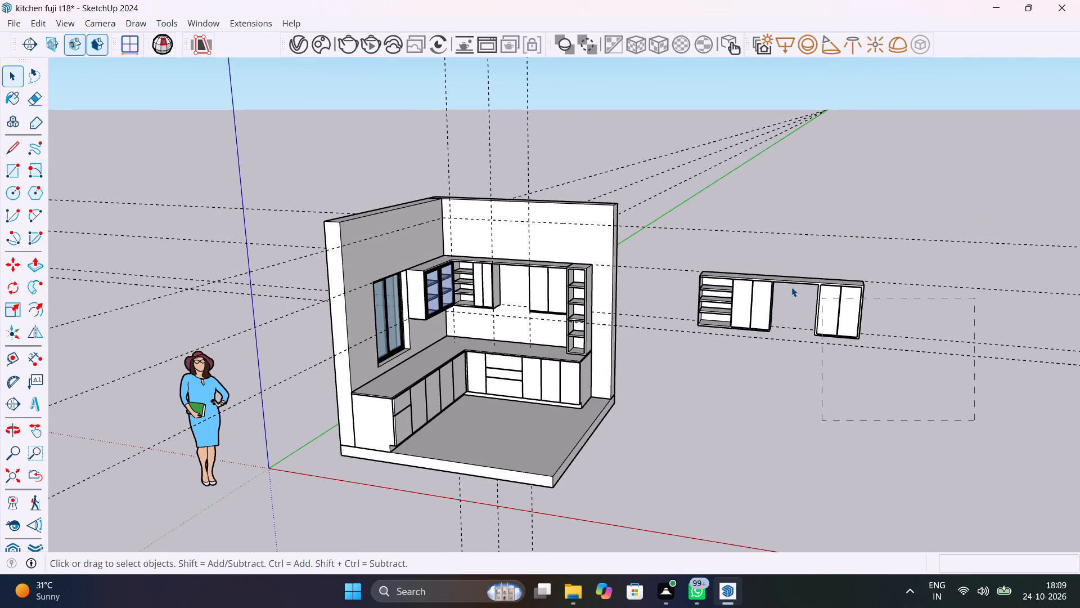
left_click_drag(791, 287, 678, 236)
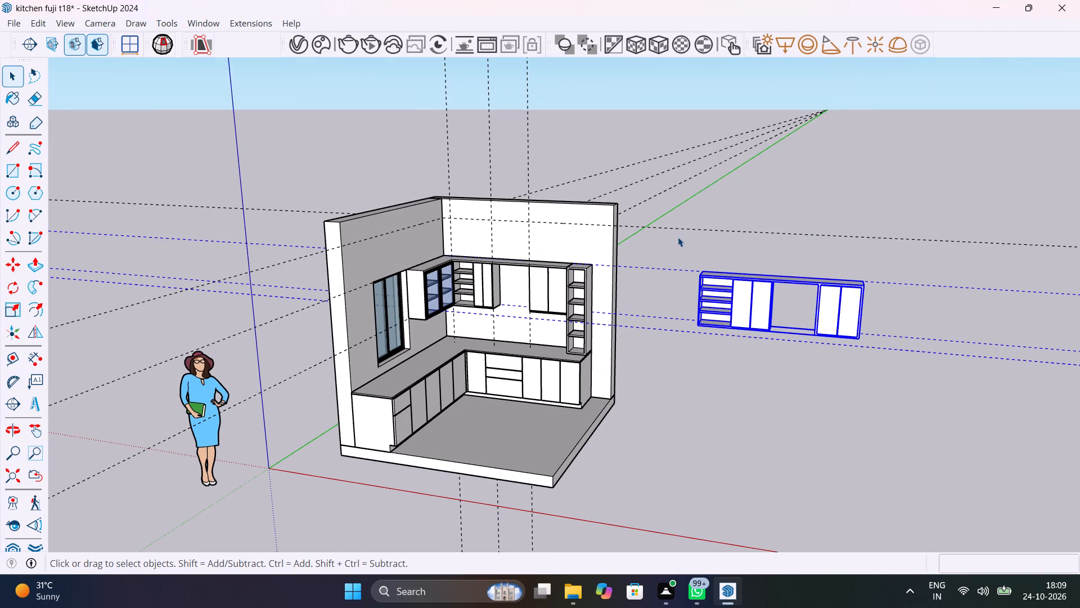
key("Delete")
Delete all remaining guides in the model.
left_click(34, 23)
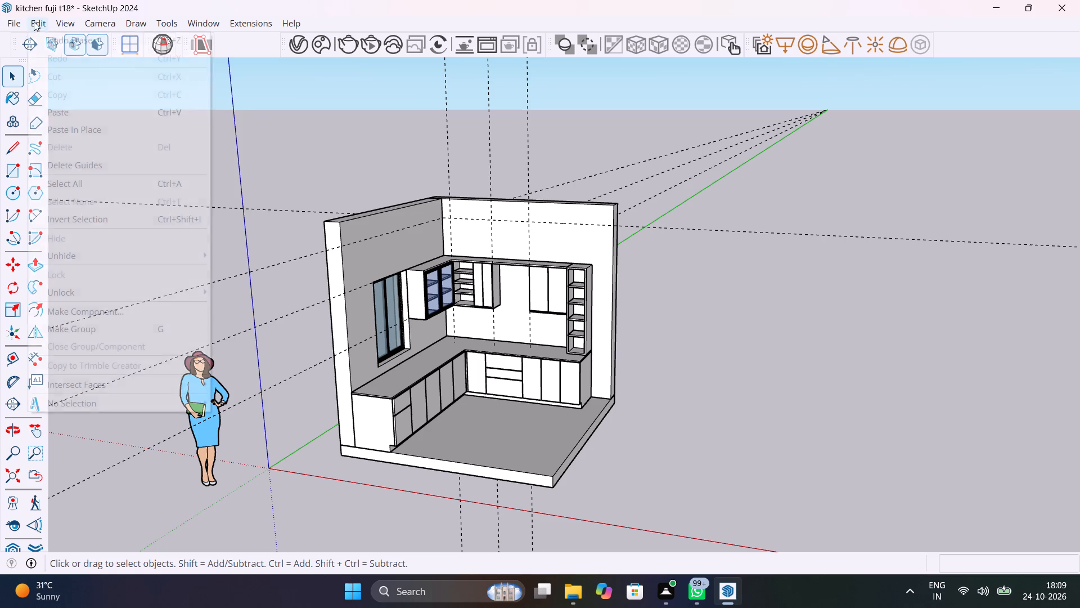
left_click(106, 160)
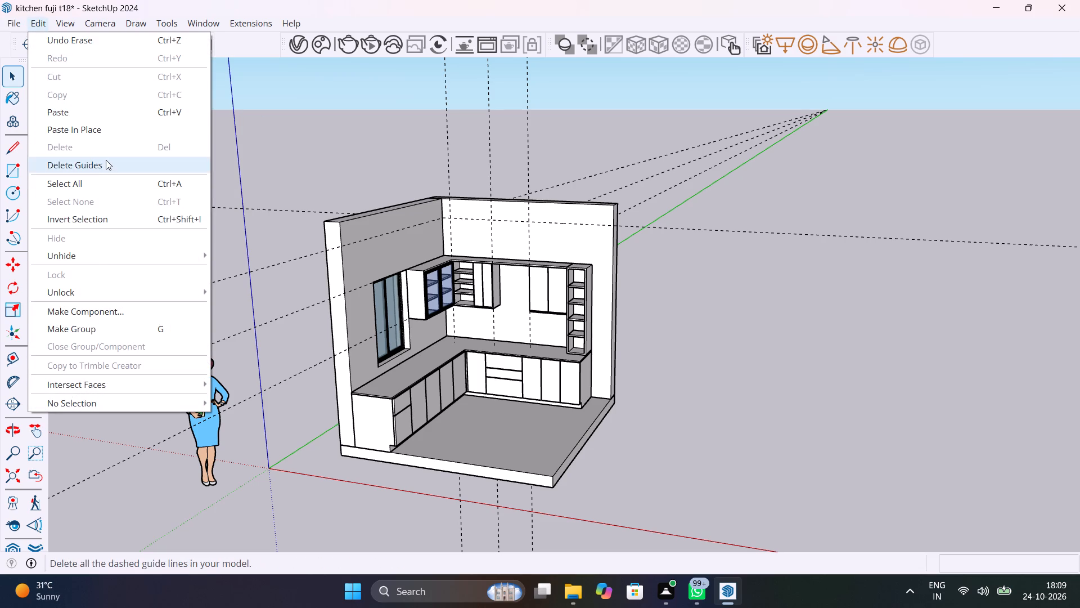
Place a guide 2' above the wall cabinets' top back edge on the wall with the tall open shelf unit.
scroll(533, 255, "up", 7)
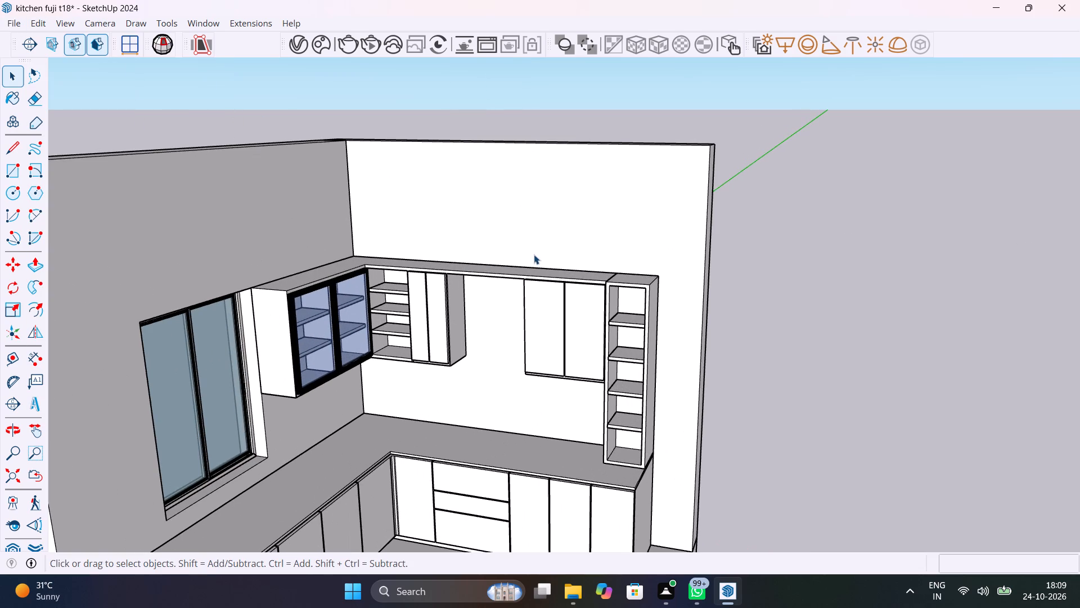
scroll(478, 275, "down", 3)
middle_click_drag(504, 283, 569, 290)
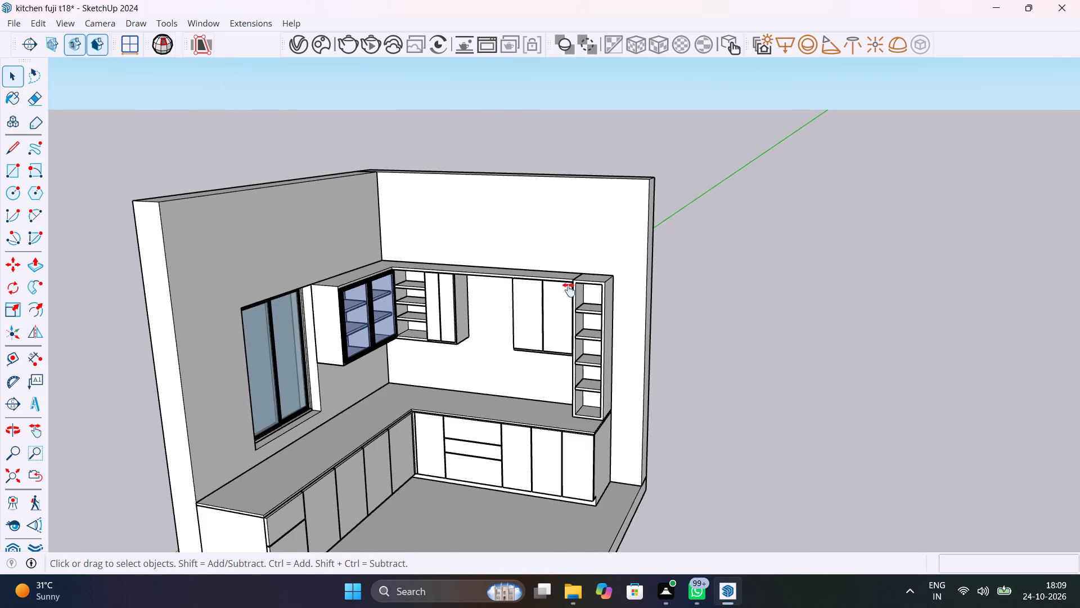
middle_click_drag(569, 290, 539, 293)
scroll(542, 294, "up", 1)
key("t")
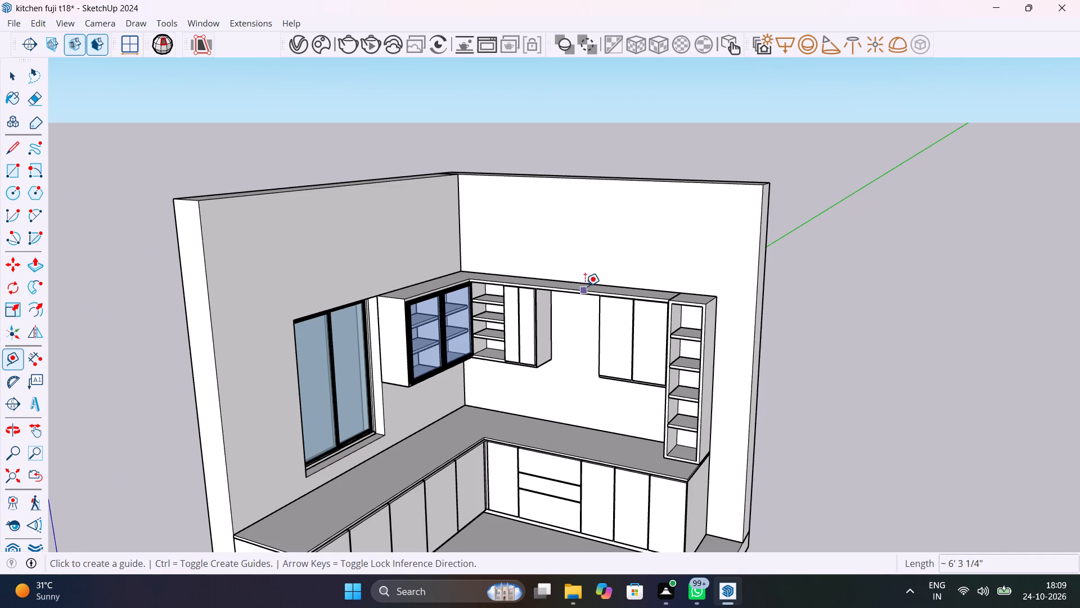
left_click(589, 280)
type("2'")
key("Return")
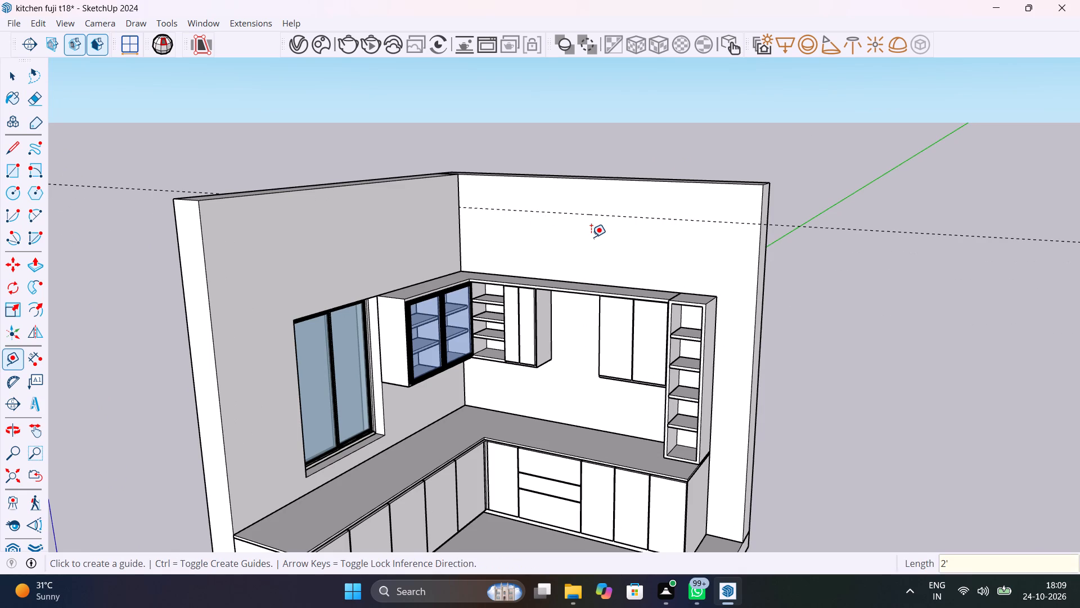
Place a guide 2' above the glass-door cabinet's top back edge on the window wall.
left_click(431, 277)
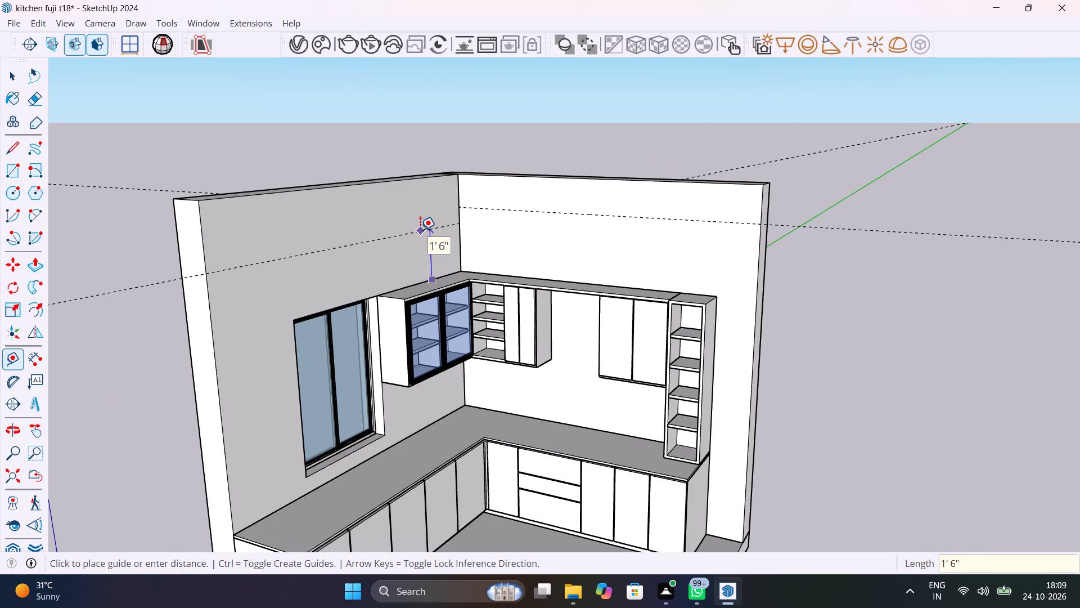
type("2'")
key("Return")
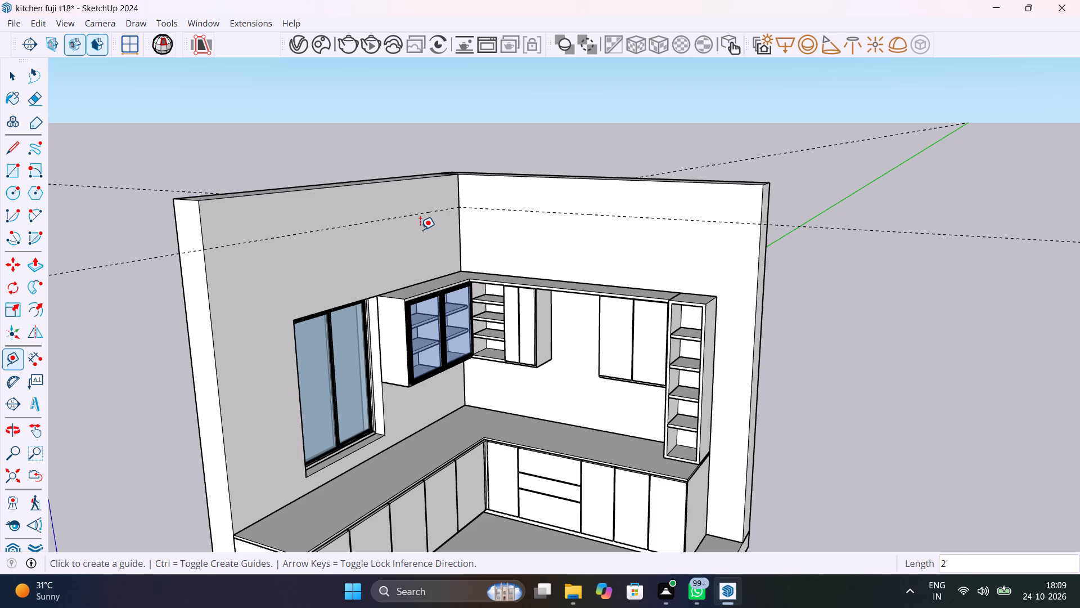
Place a vertical guide, offset from the wall's free end edge, at the tall open shelf unit's outer top back corner.
scroll(289, 279, "down", 1)
middle_click_drag(457, 274, 457, 274)
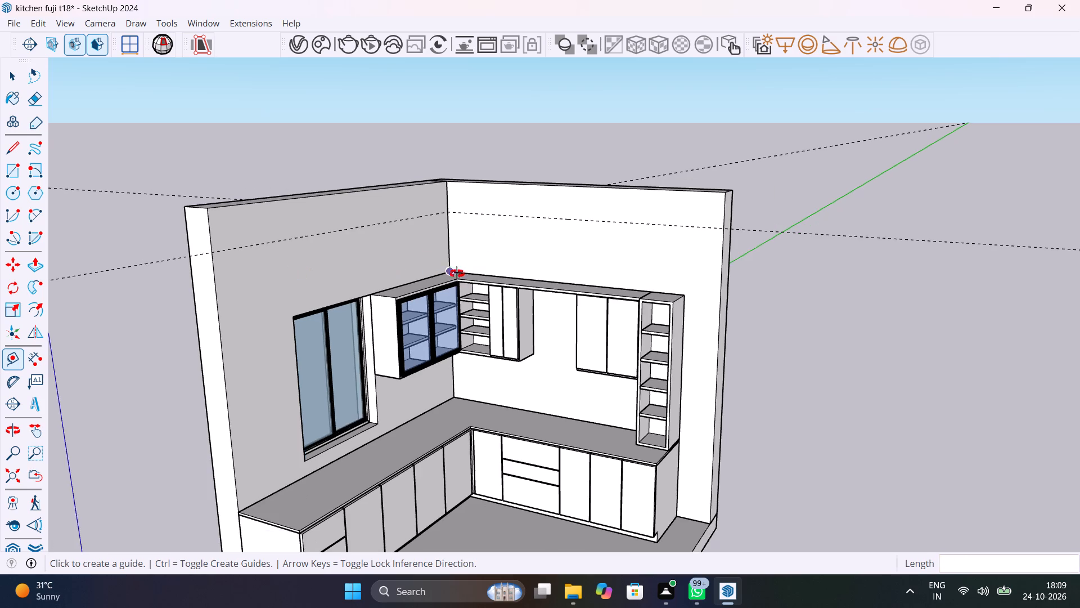
middle_click_drag(457, 274, 546, 306)
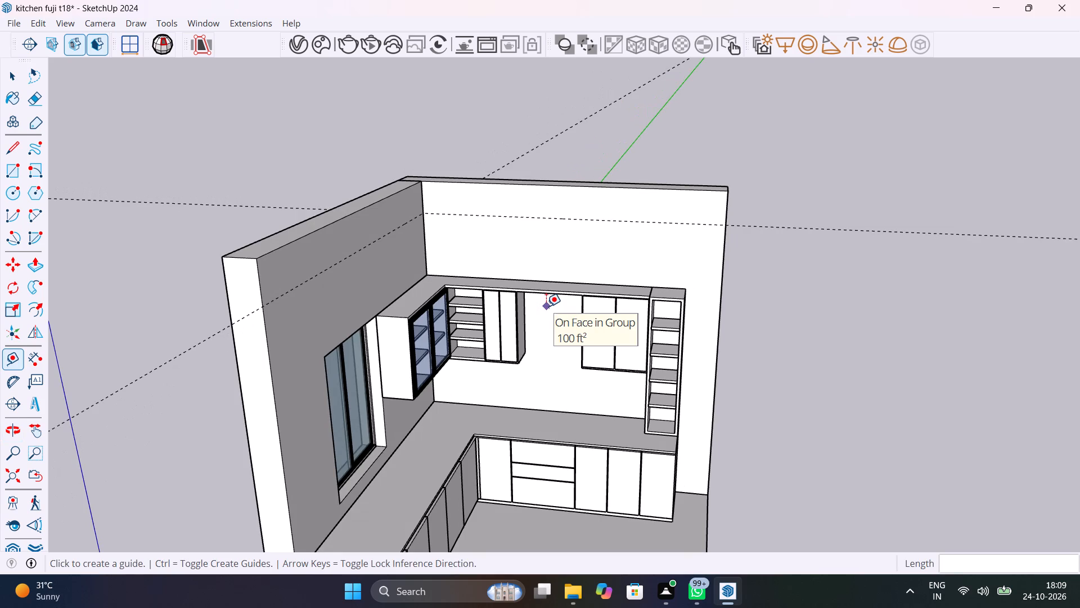
left_click(724, 256)
scroll(687, 291, "up", 6)
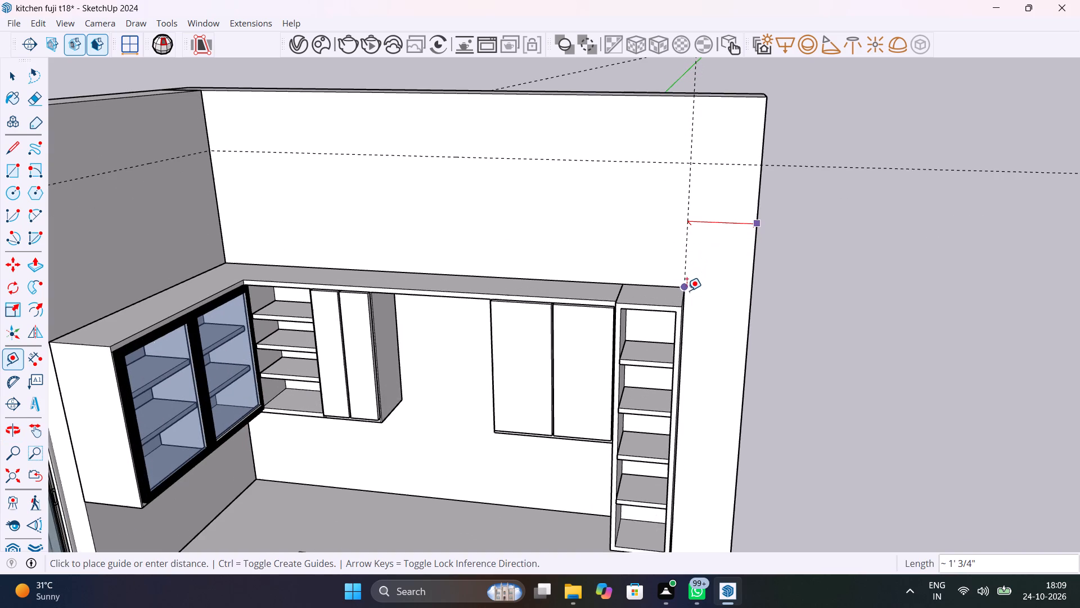
left_click(687, 287)
scroll(708, 258, "down", 6)
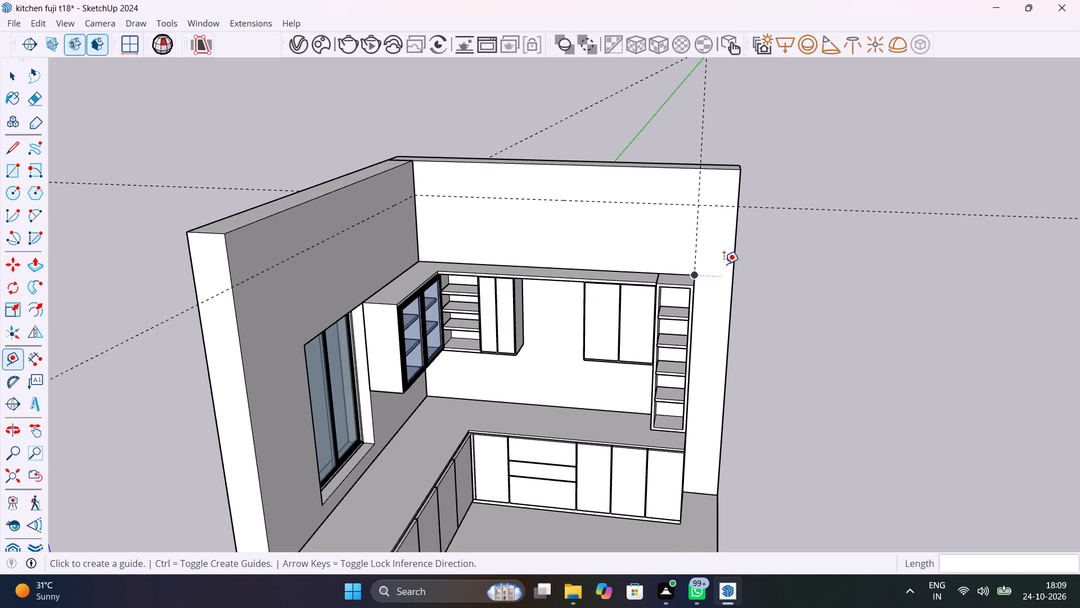
Place a vertical guide 9'3" from the room corner, at the free end of the window wall.
middle_click_drag(679, 246, 454, 242)
left_click(494, 216)
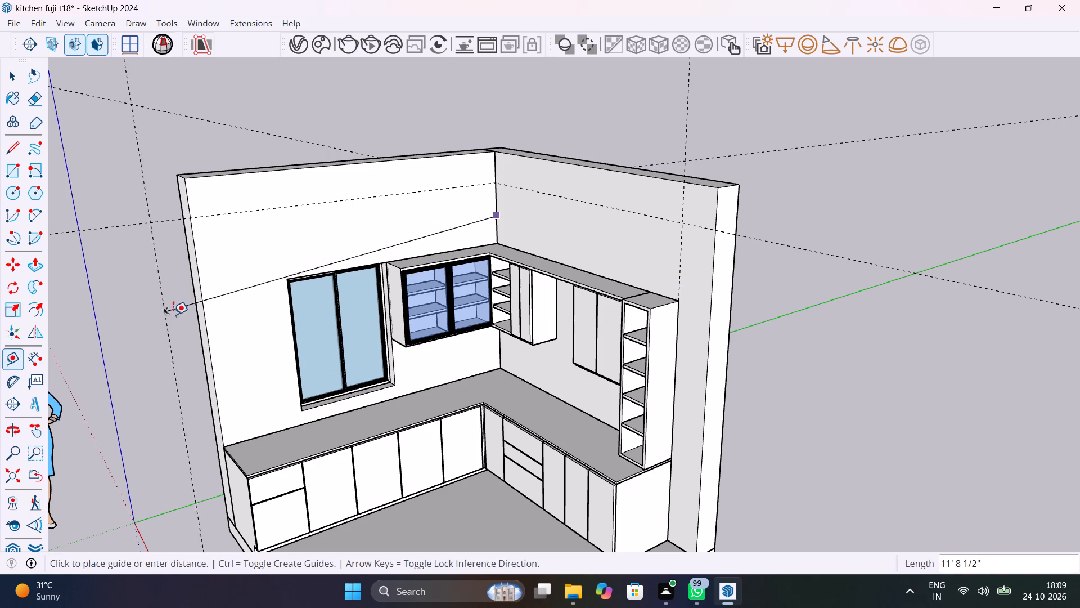
left_click(205, 309)
scroll(263, 314, "down", 4)
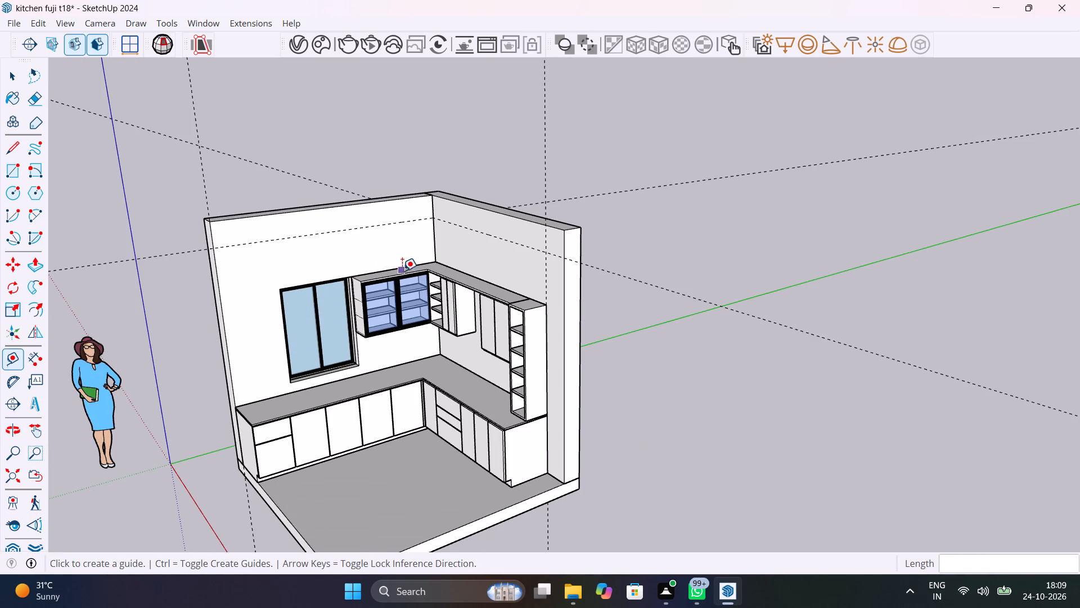
Place a horizontal guide on the window wall, level with the glass-door cabinet's top back corner.
left_click(323, 381)
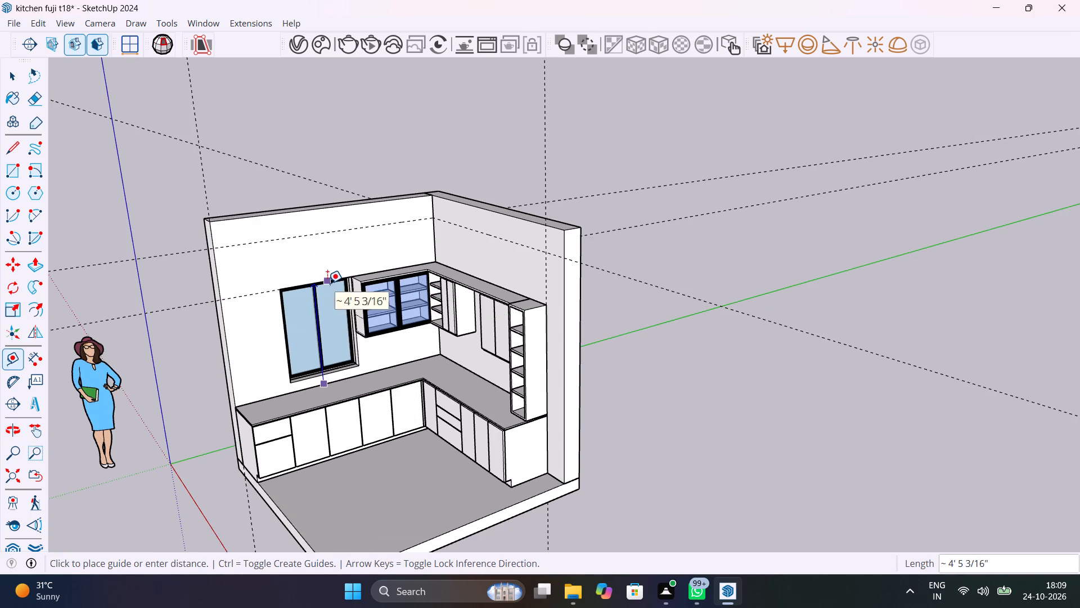
scroll(337, 276, "up", 7)
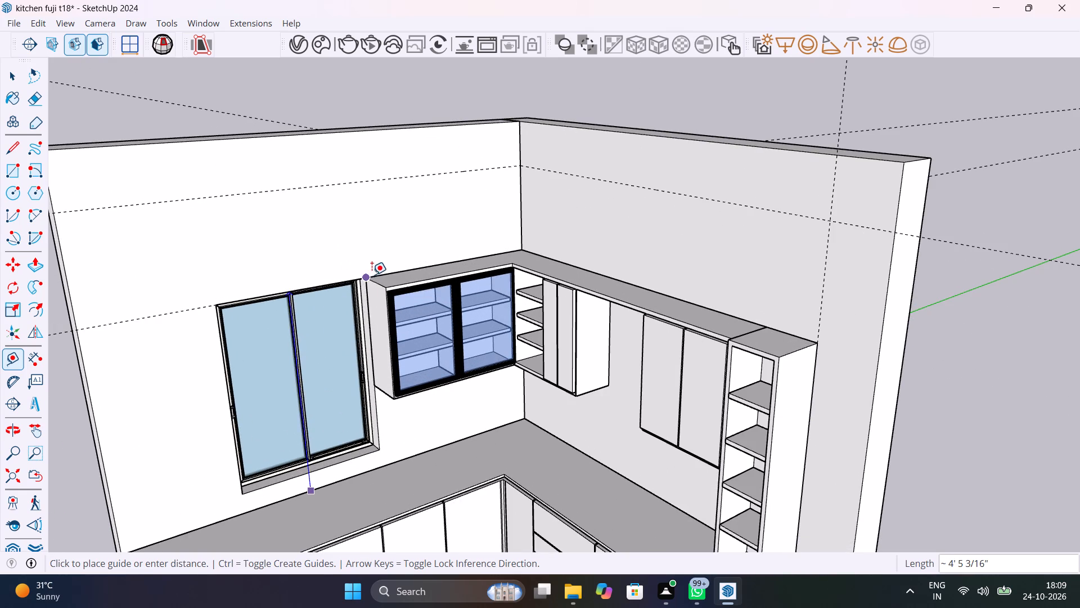
left_click(372, 275)
scroll(407, 312, "down", 11)
middle_click_drag(495, 343, 427, 310)
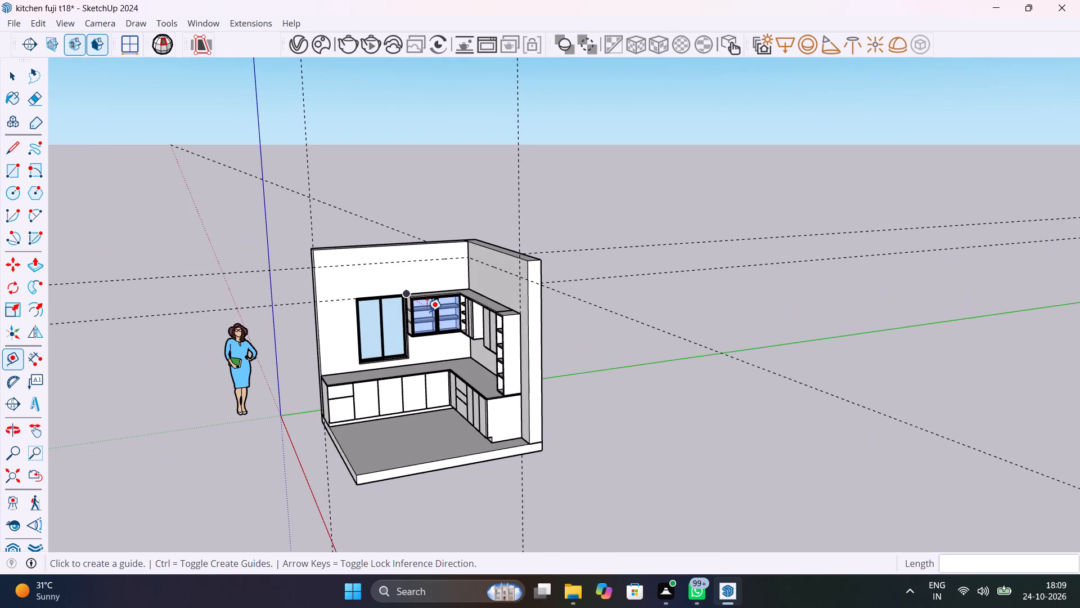
Draw a 2' by 9'3" rectangle on the window wall, from the upper guide down to the cabinet-top level.
key("r")
left_click(318, 265)
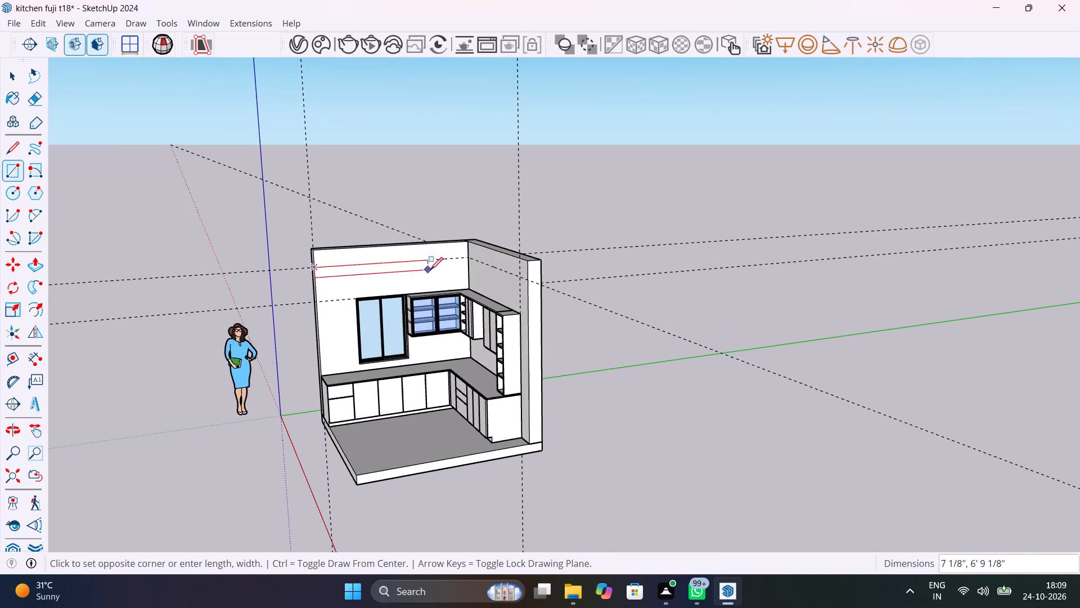
scroll(463, 280, "up", 9)
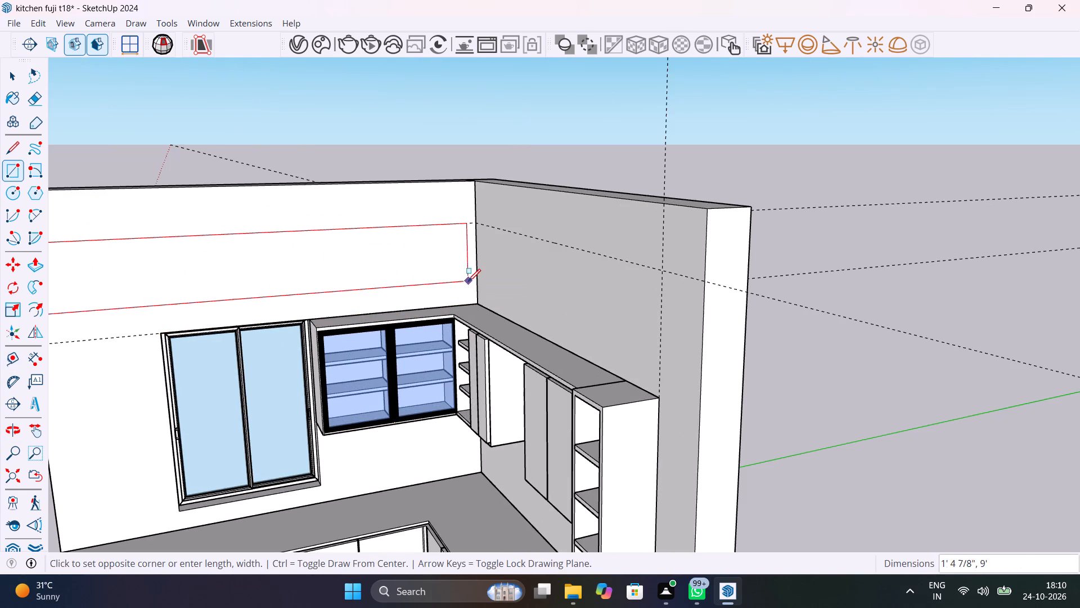
left_click(476, 300)
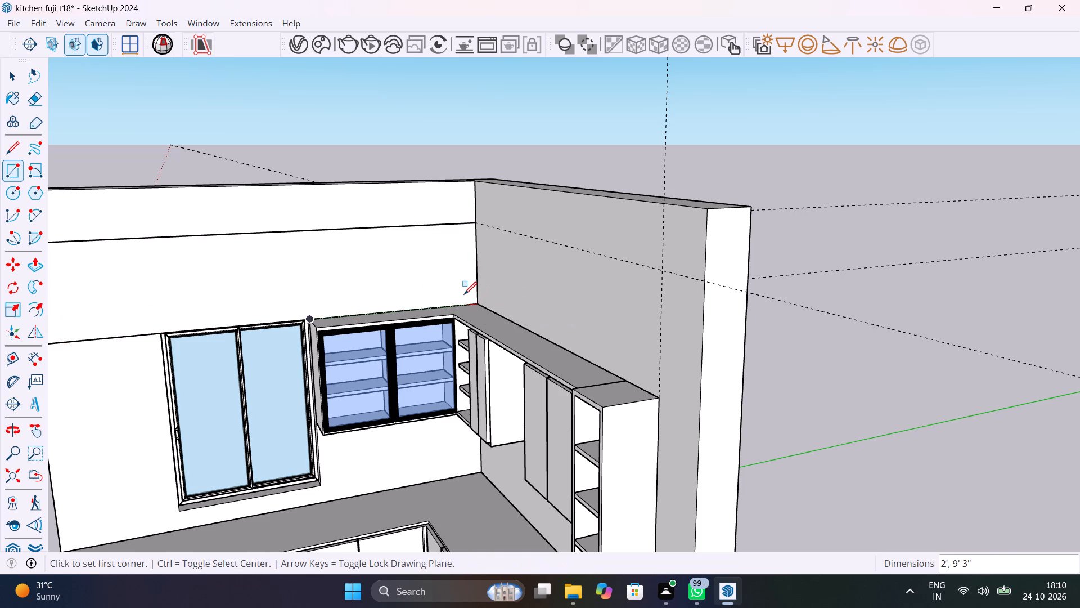
Draw a rectangle about 8'2" long above the other wall's cabinets, from the room corner to the tall shelf unit's vertical guide.
scroll(464, 293, "down", 3)
middle_click_drag(618, 320, 670, 328)
middle_click_drag(543, 316, 740, 354)
scroll(449, 259, "up", 4)
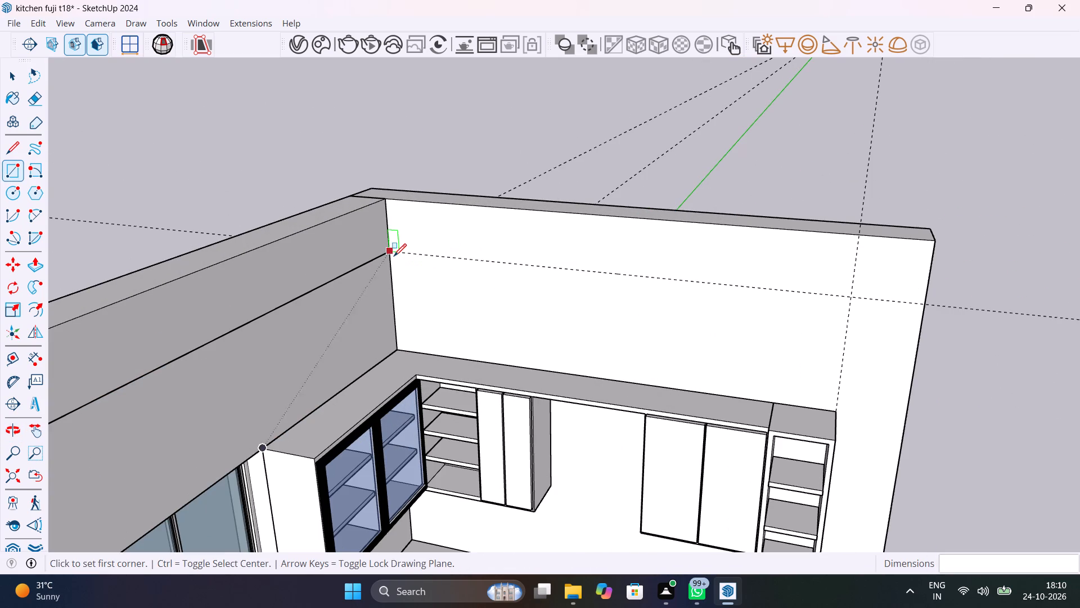
left_click(392, 254)
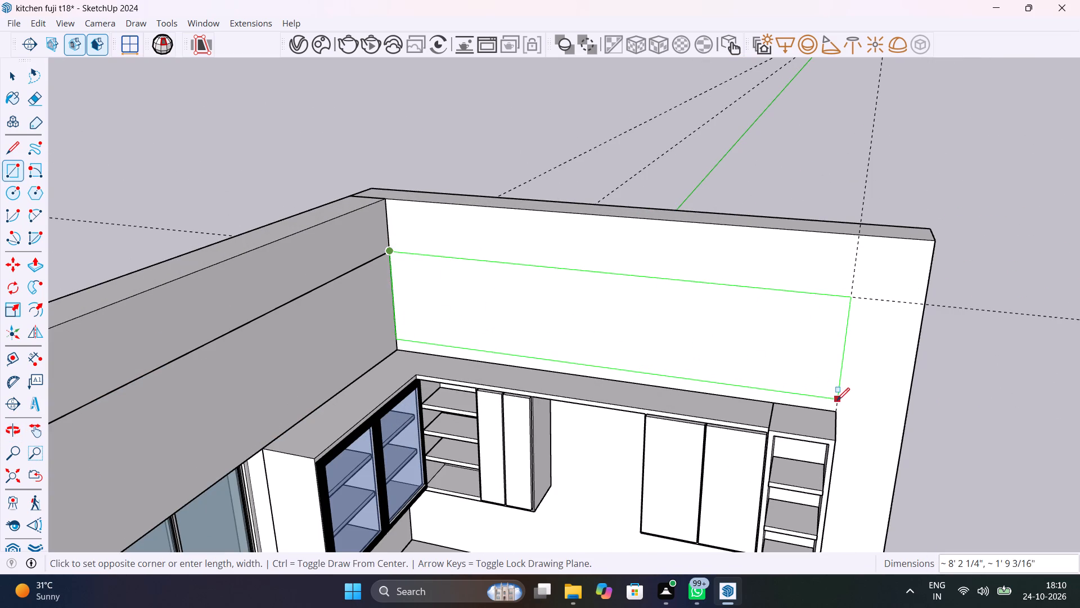
left_click(837, 406)
scroll(763, 378, "down", 8)
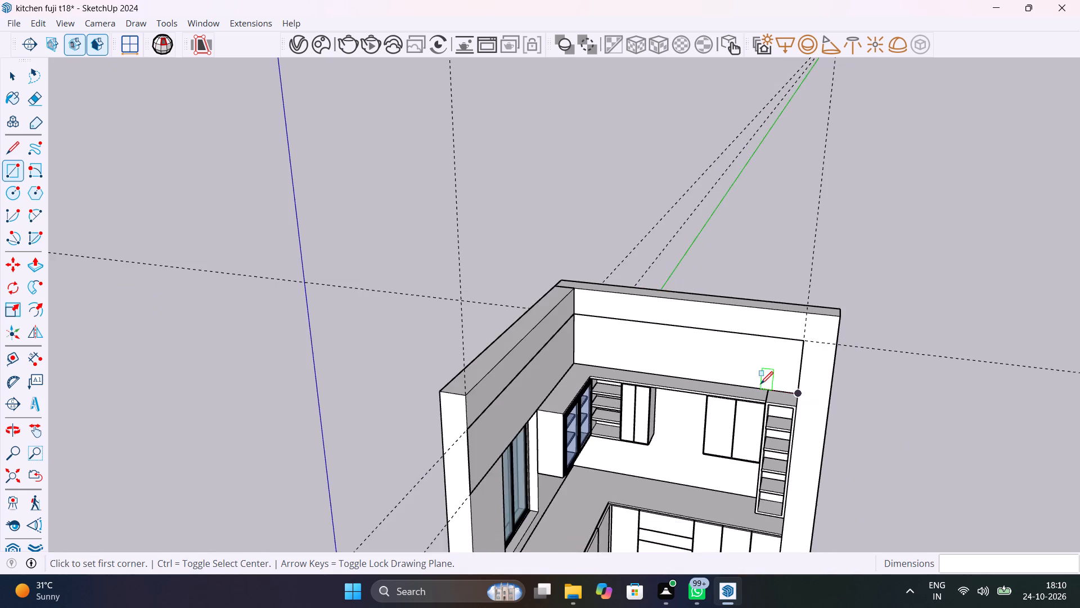
Push/Pull the window-wall rectangle out 11", flush with the front corner of the glass-door cabinet's carcass.
middle_click_drag(755, 379, 596, 345)
key("p")
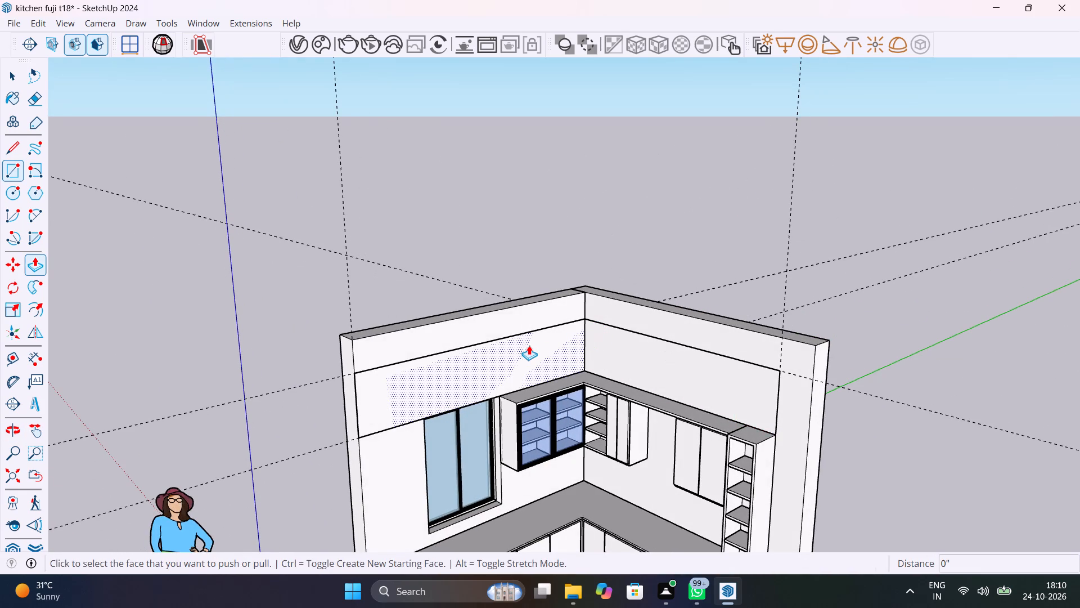
left_click(522, 350)
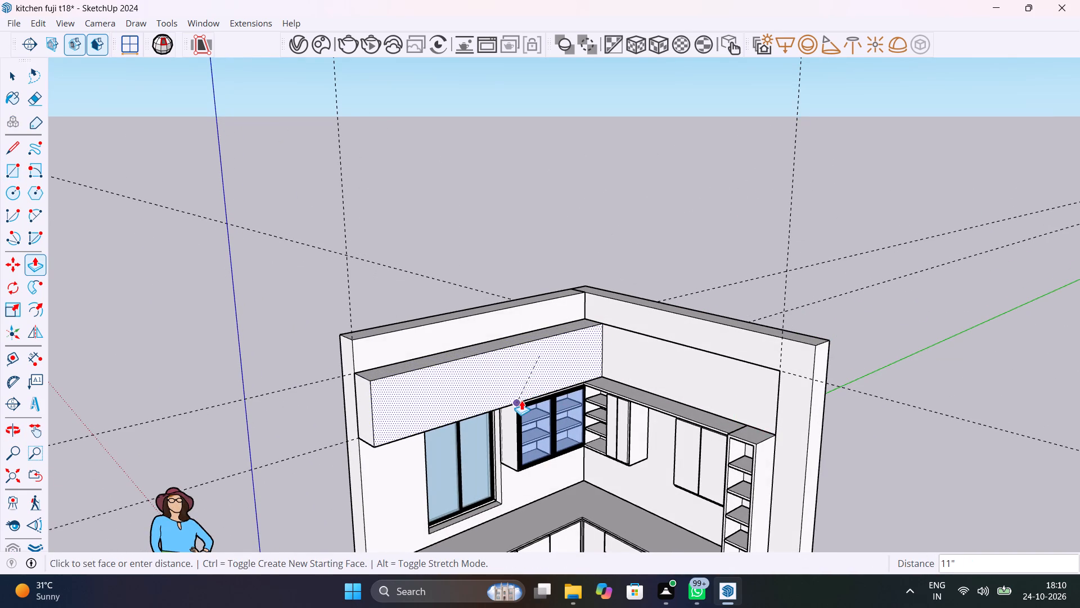
scroll(521, 400, "up", 10)
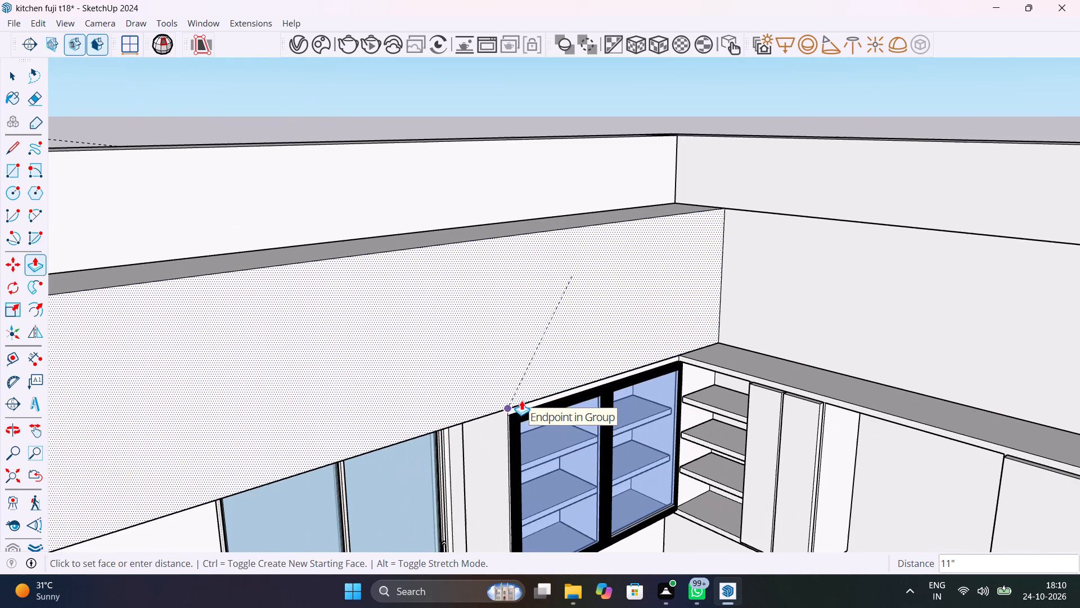
left_click(517, 405)
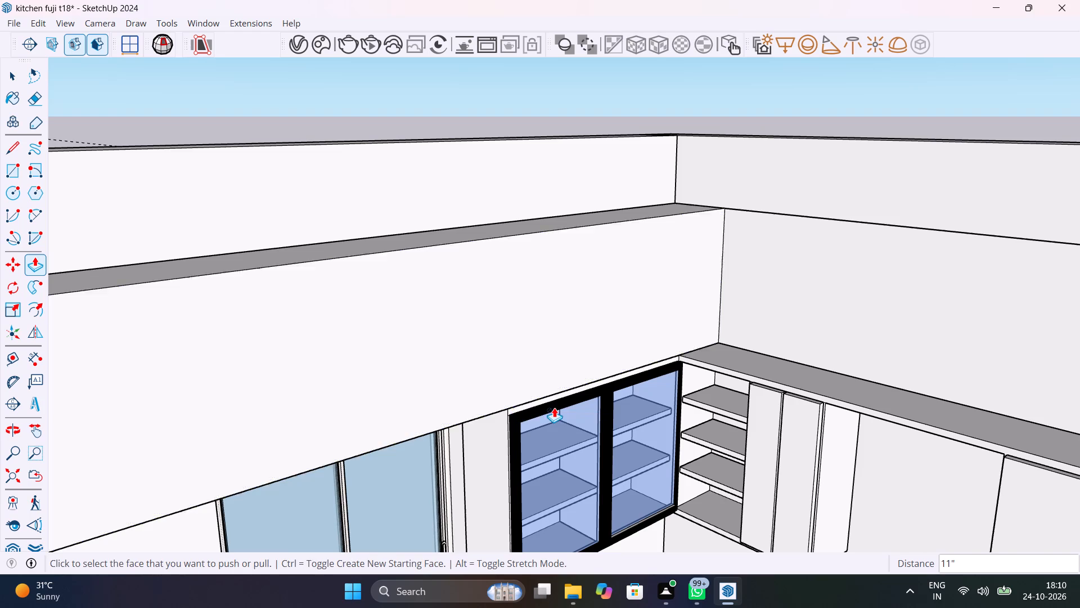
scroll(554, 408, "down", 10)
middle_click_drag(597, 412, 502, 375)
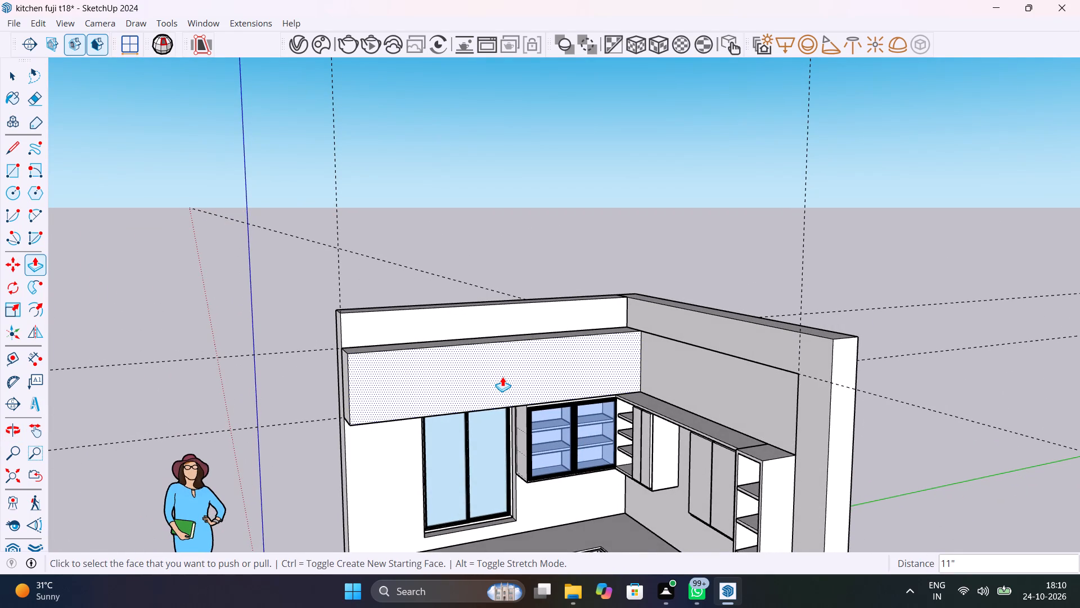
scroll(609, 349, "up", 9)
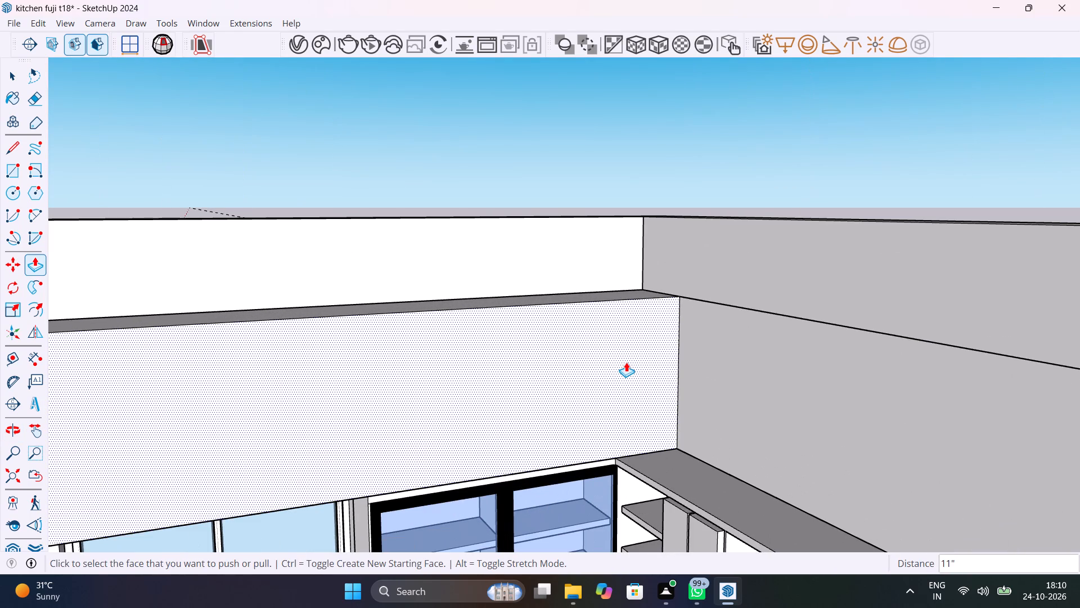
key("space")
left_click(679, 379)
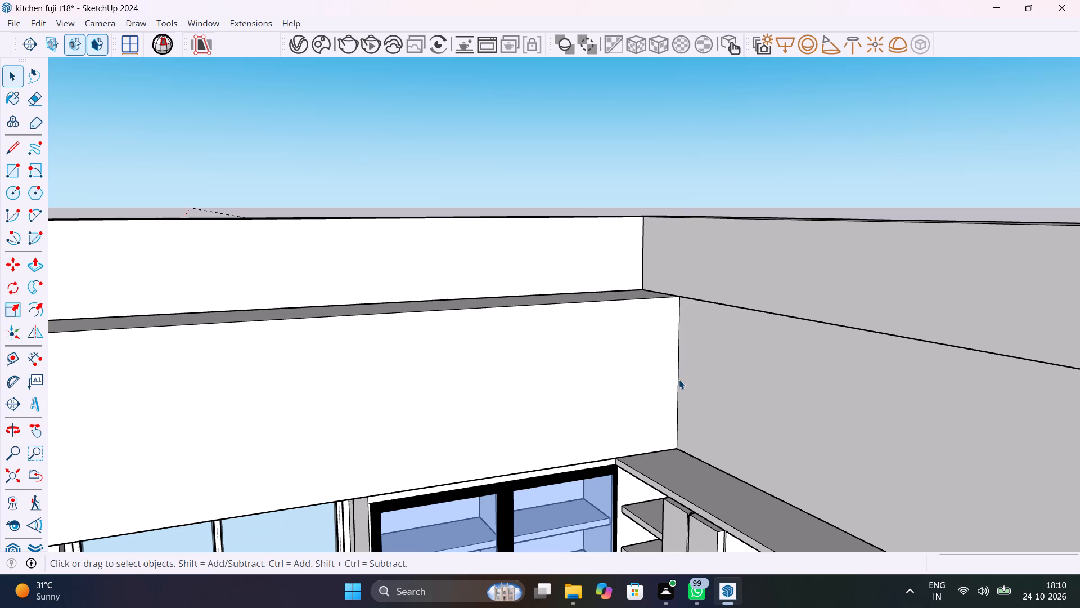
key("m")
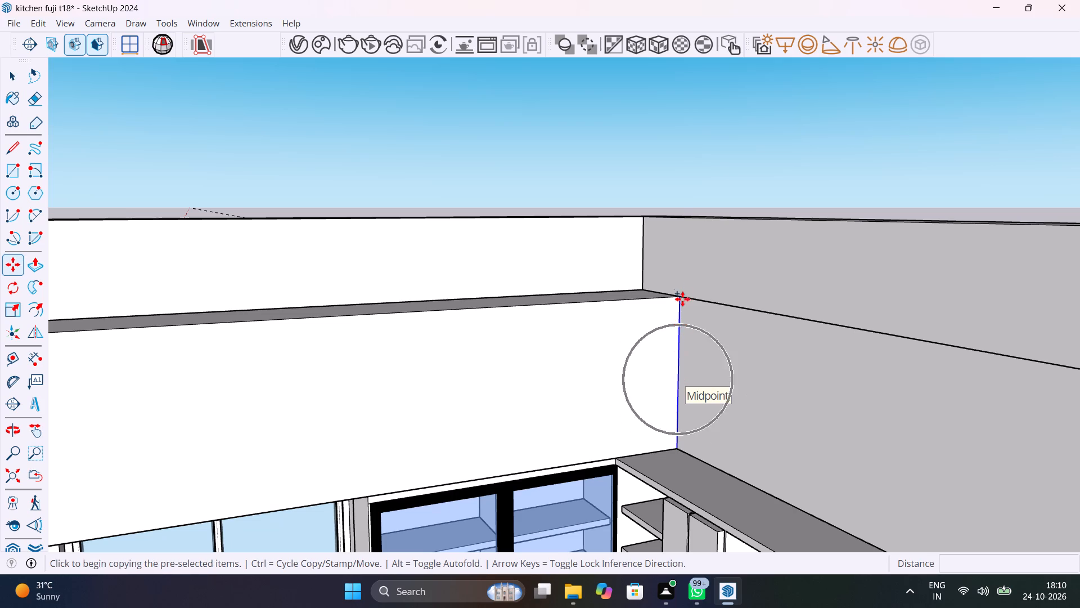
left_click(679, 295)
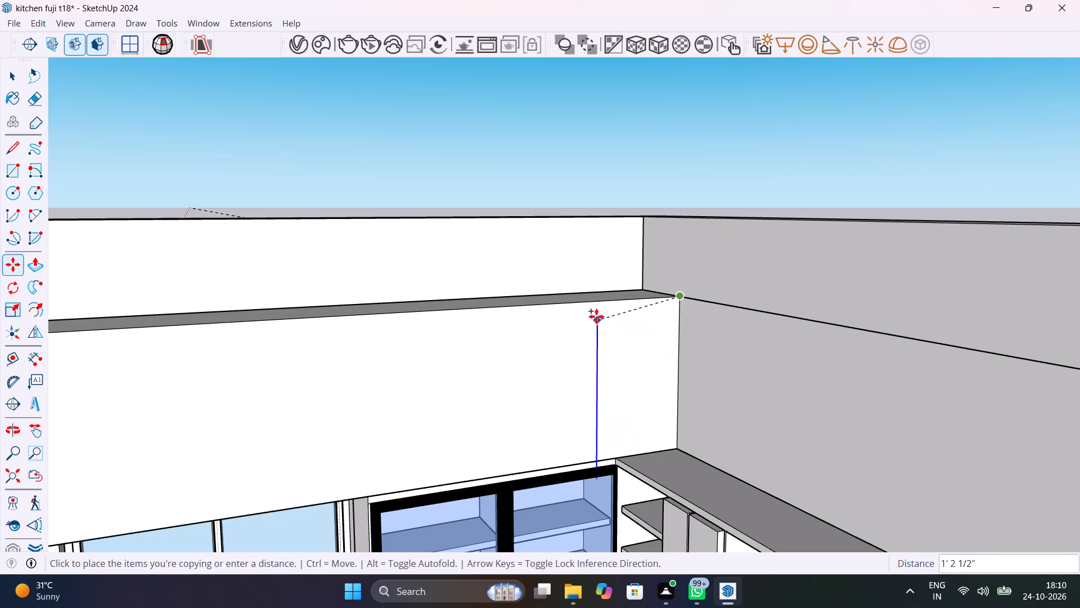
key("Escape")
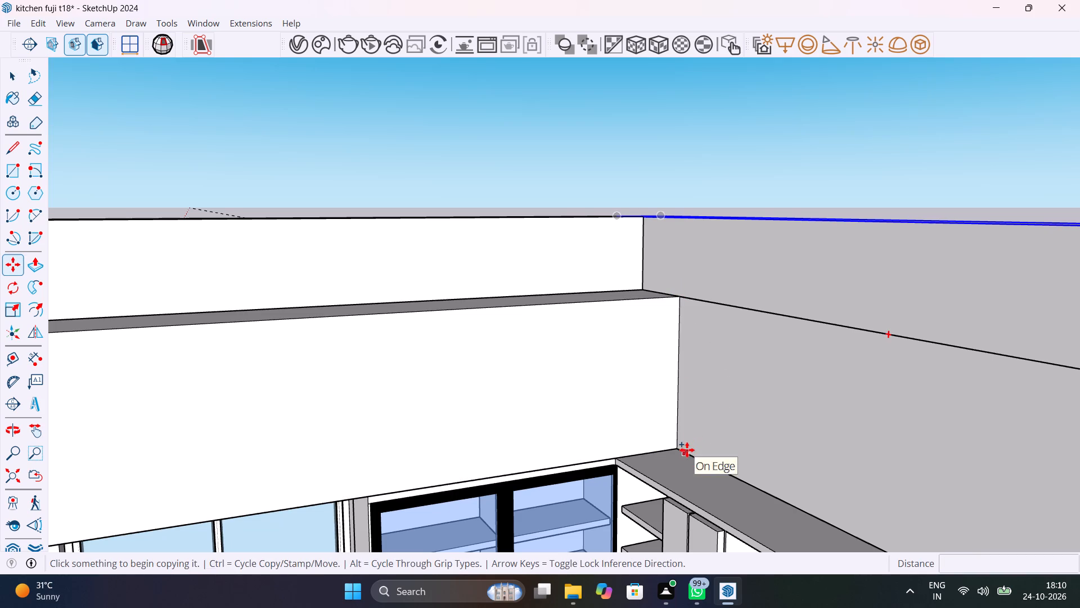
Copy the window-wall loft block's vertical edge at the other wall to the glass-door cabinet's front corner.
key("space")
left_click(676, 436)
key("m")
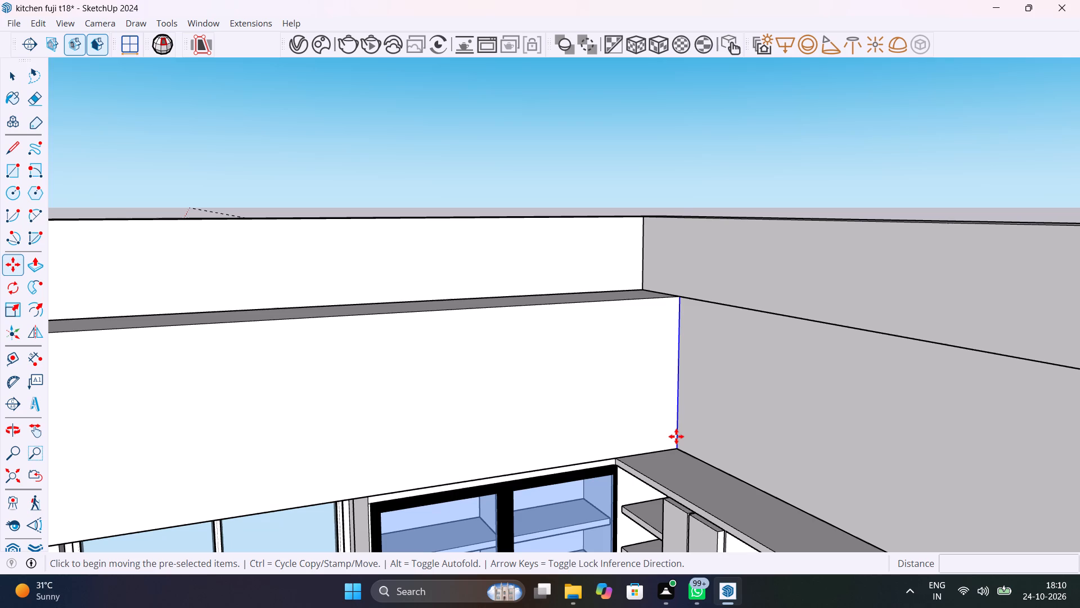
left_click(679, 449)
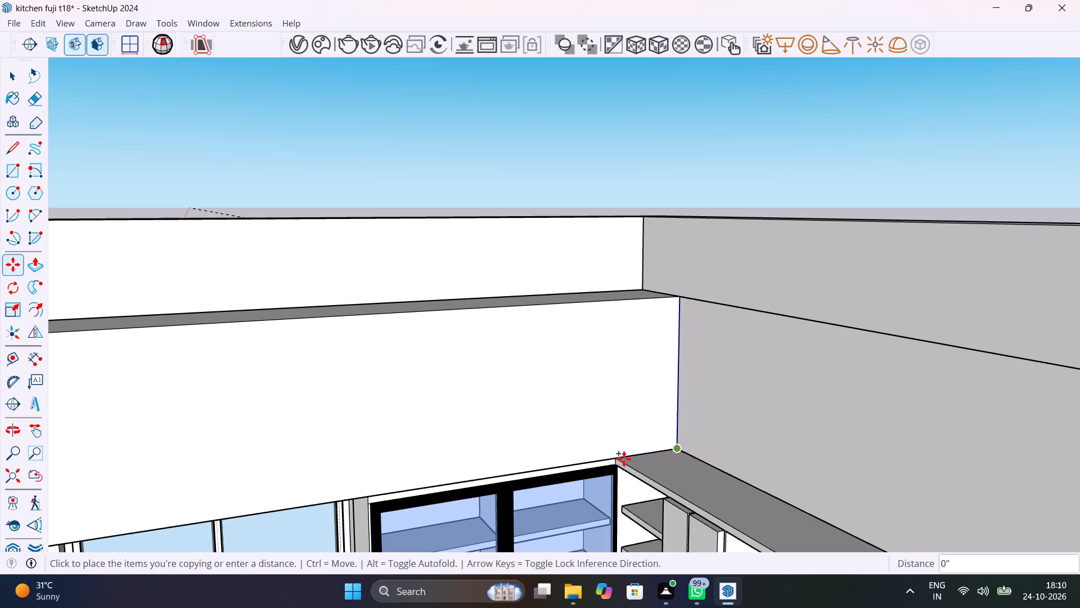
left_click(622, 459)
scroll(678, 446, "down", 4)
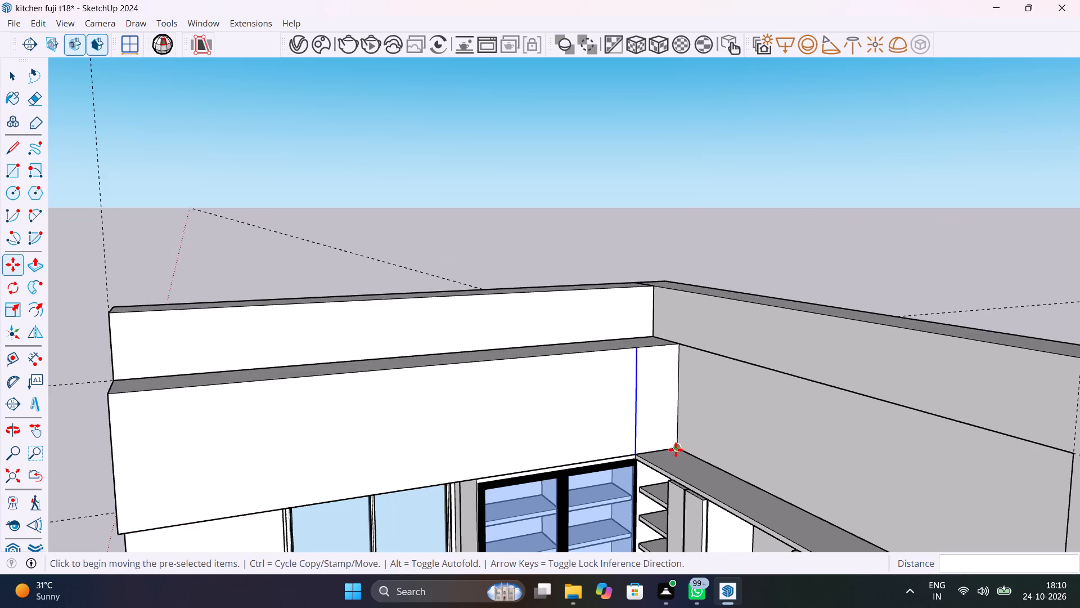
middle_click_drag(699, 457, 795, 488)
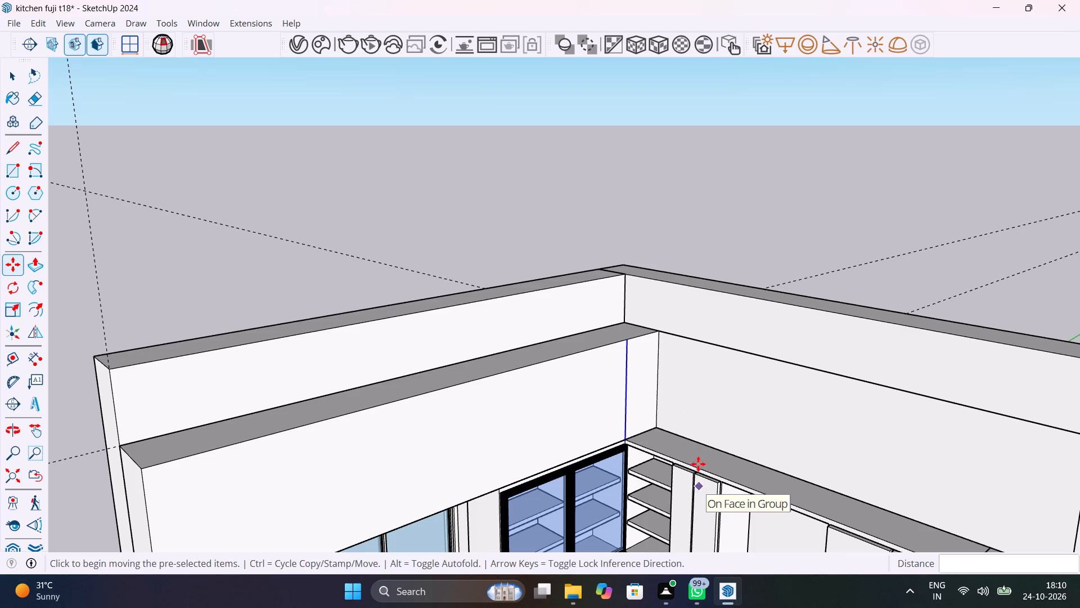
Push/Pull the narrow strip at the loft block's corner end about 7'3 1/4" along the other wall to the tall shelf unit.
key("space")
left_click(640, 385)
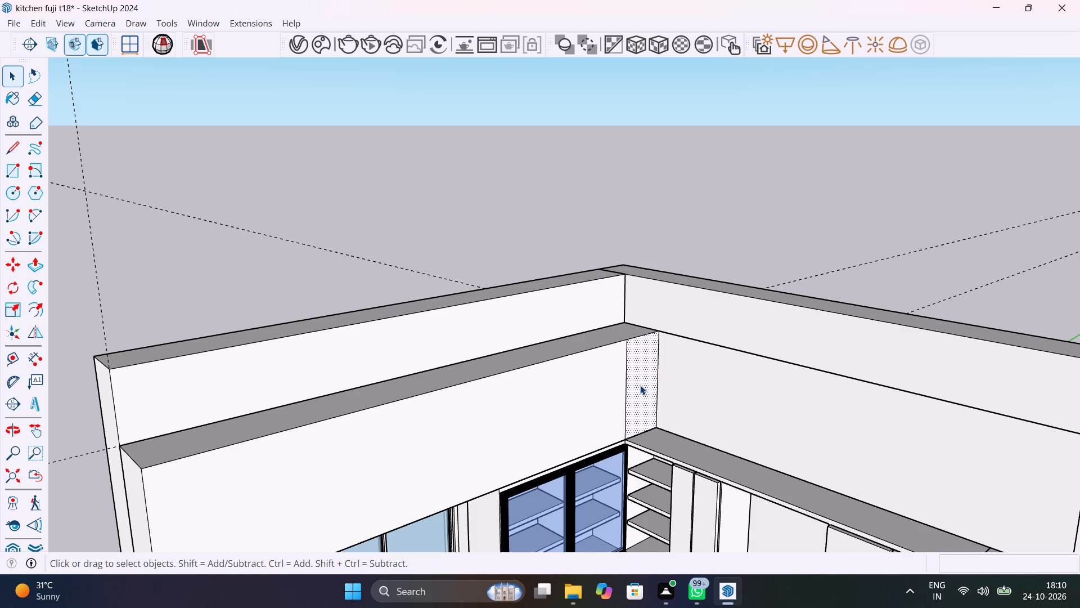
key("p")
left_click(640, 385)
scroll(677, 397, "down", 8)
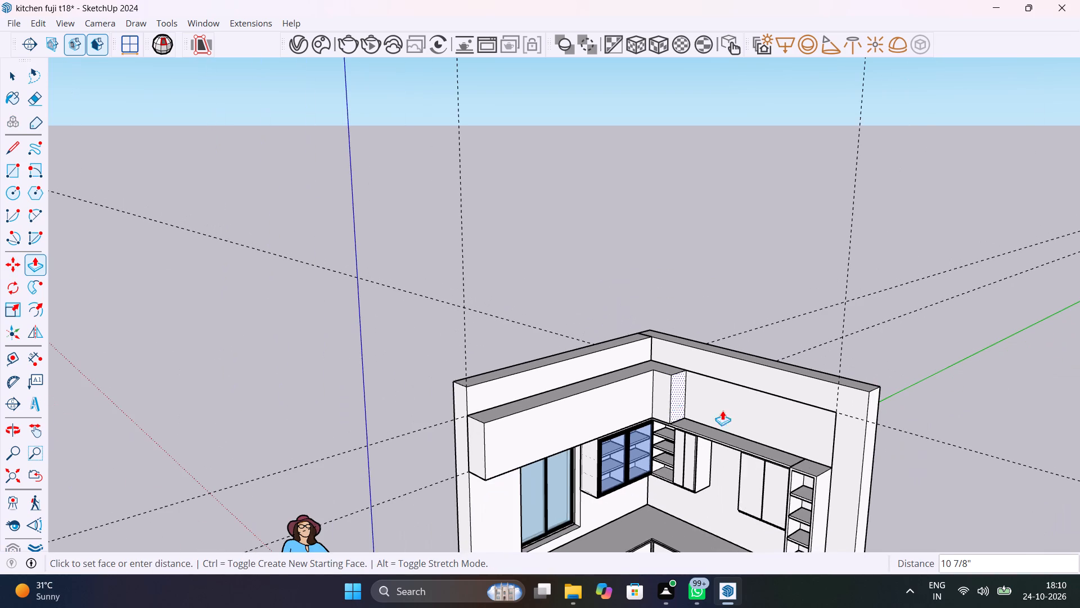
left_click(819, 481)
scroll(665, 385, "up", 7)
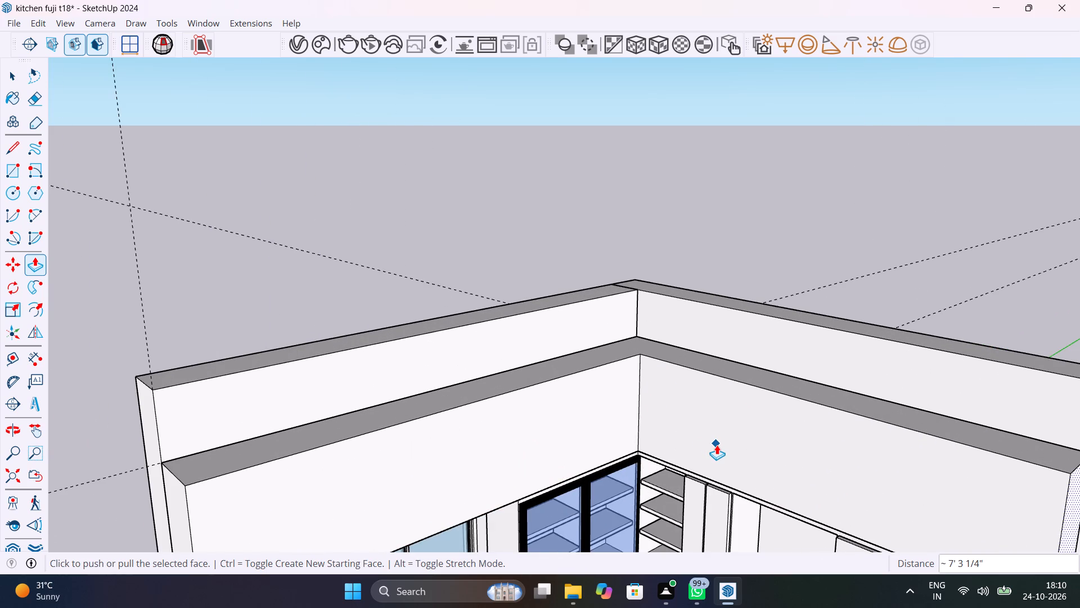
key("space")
Examine the L-shaped loft block along both walls from several angles, checking its ends and alignment with the cabinets below.
scroll(717, 445, "down", 8)
middle_click_drag(782, 465, 817, 400)
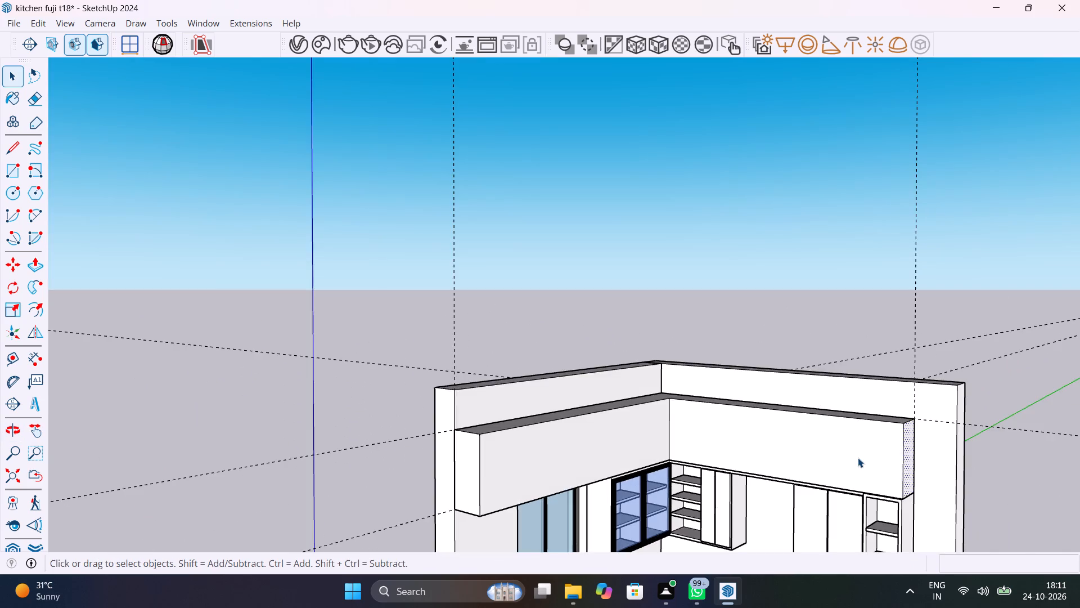
scroll(858, 457, "up", 7)
middle_click_drag(872, 476, 745, 458)
scroll(766, 449, "up", 1)
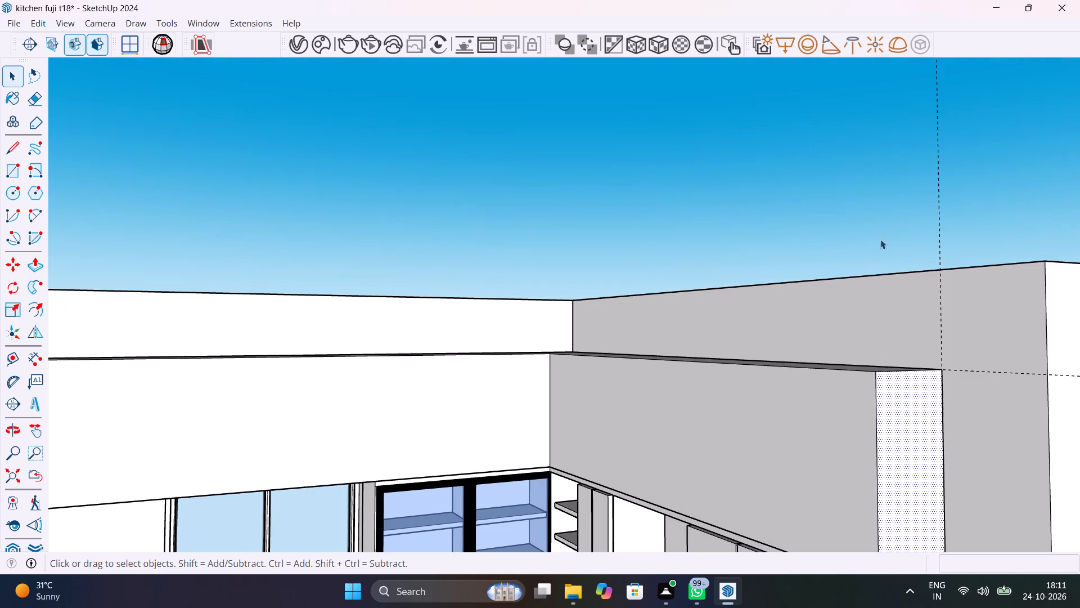
left_click(880, 239)
scroll(881, 247, "down", 8)
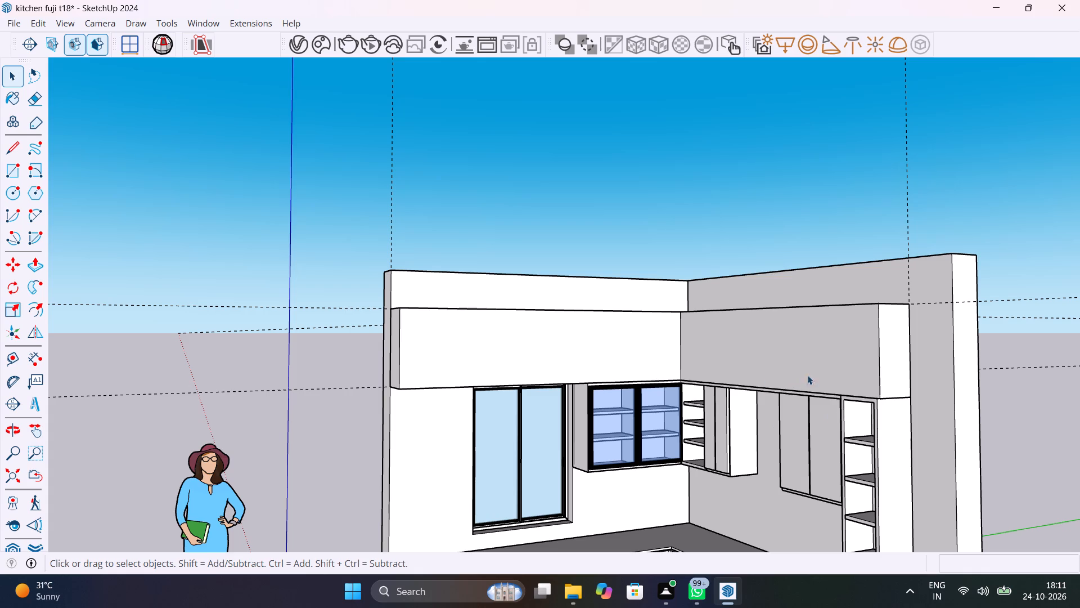
scroll(852, 373, "up", 6)
middle_click_drag(897, 410, 1079, 470)
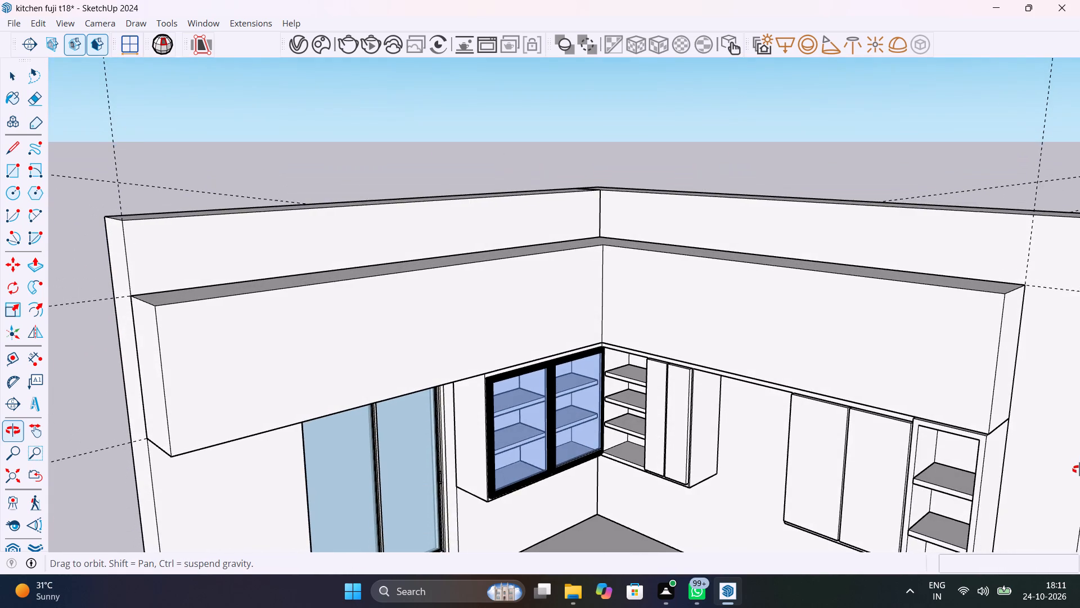
middle_click_drag(1079, 470, 967, 409)
scroll(933, 405, "down", 5)
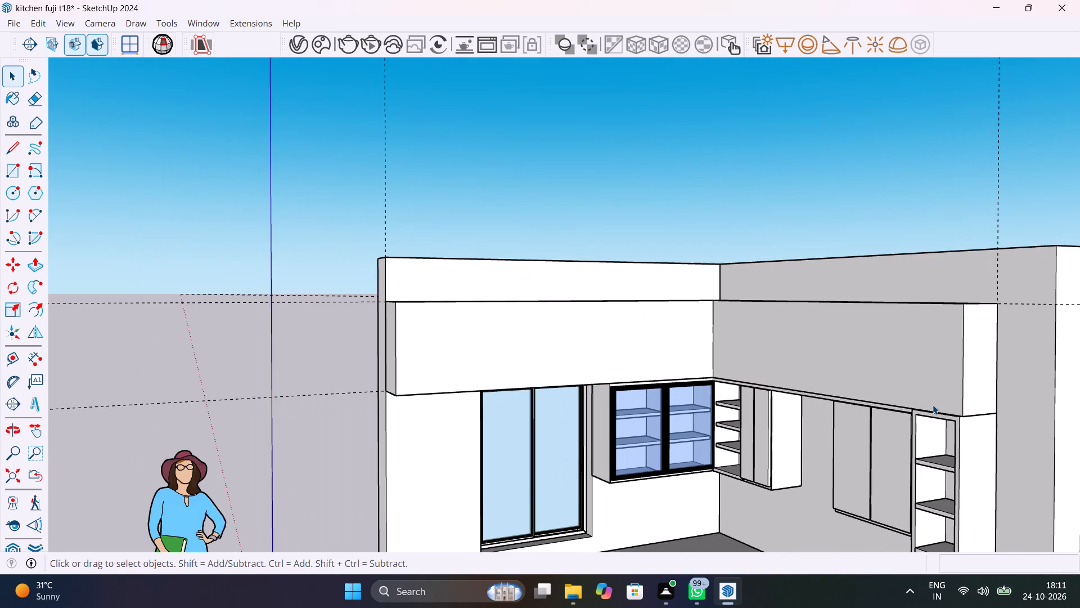
scroll(494, 395, "up", 5)
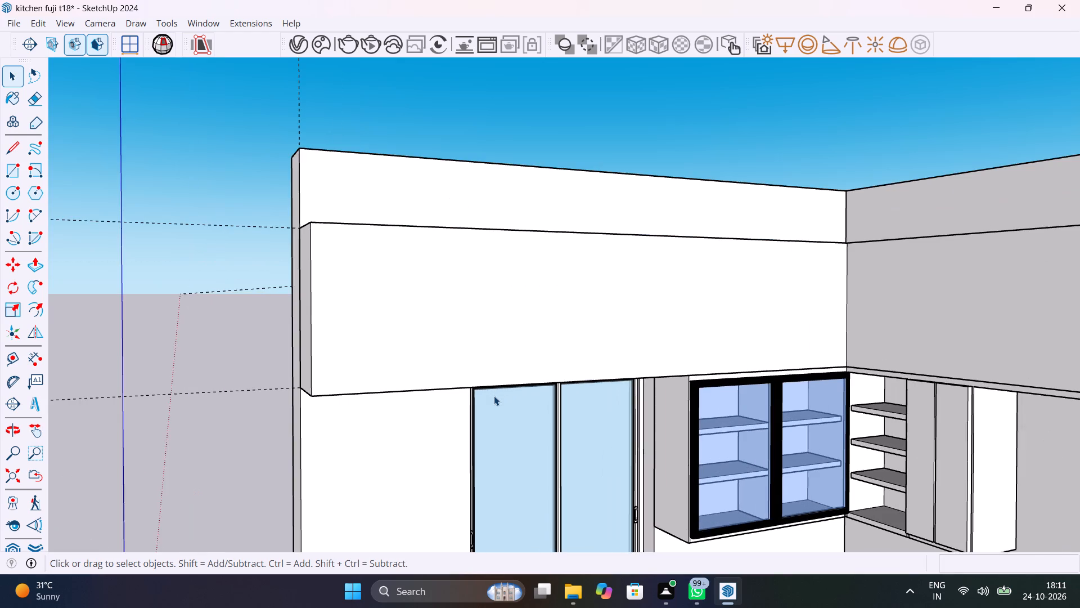
middle_click_drag(523, 404, 789, 464)
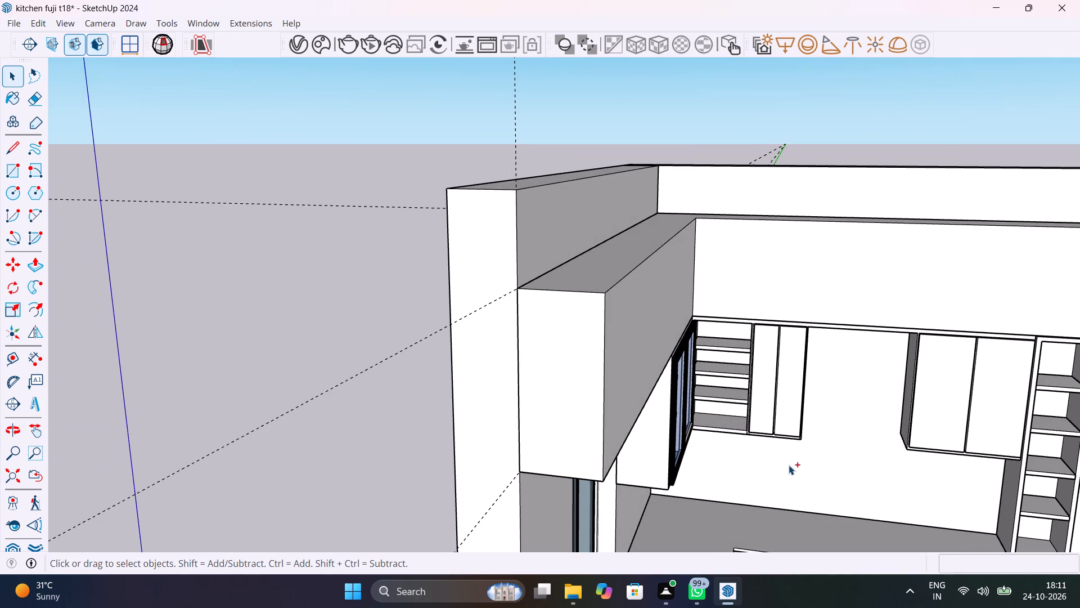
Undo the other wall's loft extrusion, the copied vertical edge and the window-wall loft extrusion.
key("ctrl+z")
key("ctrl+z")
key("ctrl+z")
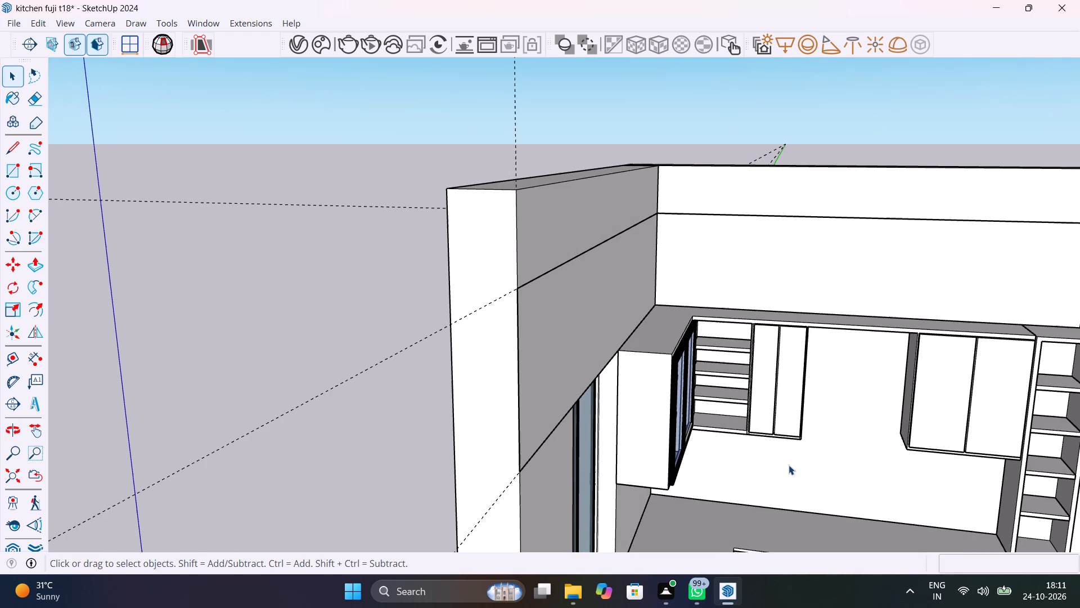
Push/Pull the window-wall loft rectangle out 1'11".
middle_click_drag(658, 422, 511, 439)
left_click(449, 348)
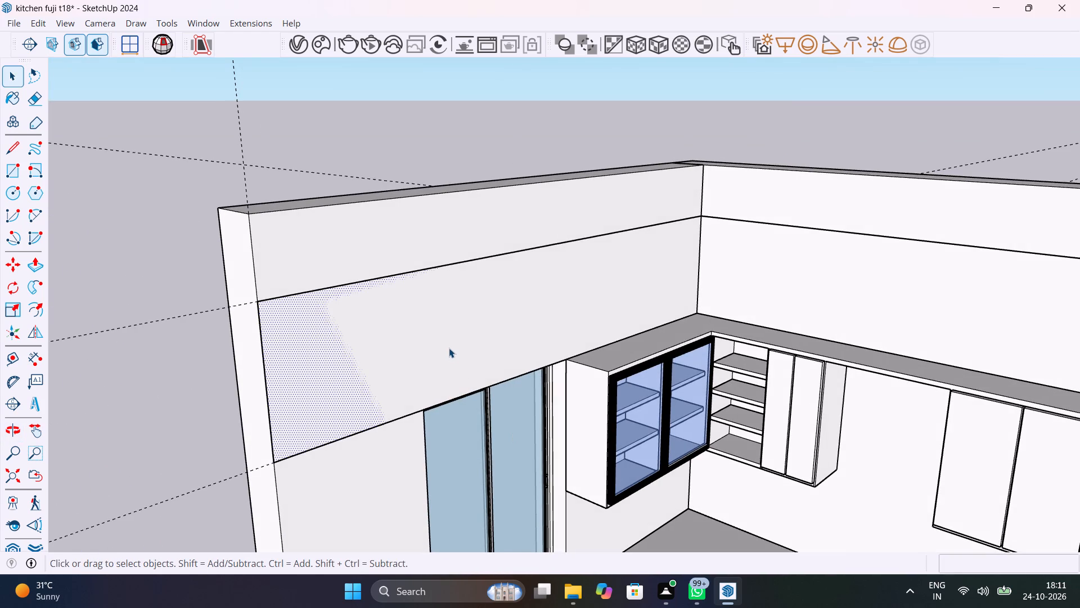
key("p")
left_click(449, 348)
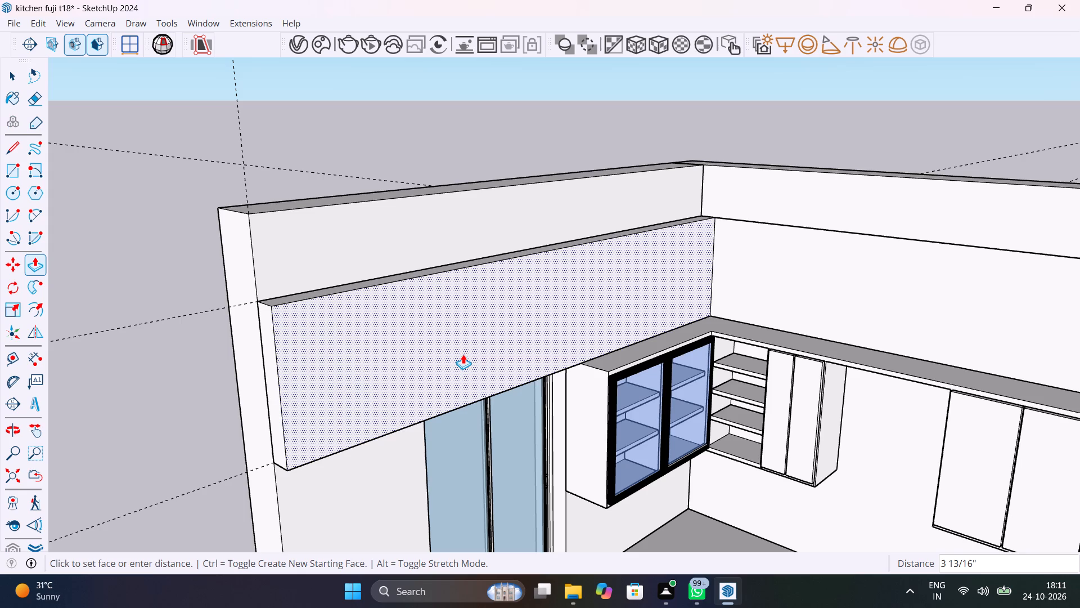
key("1")
key("apostrophe")
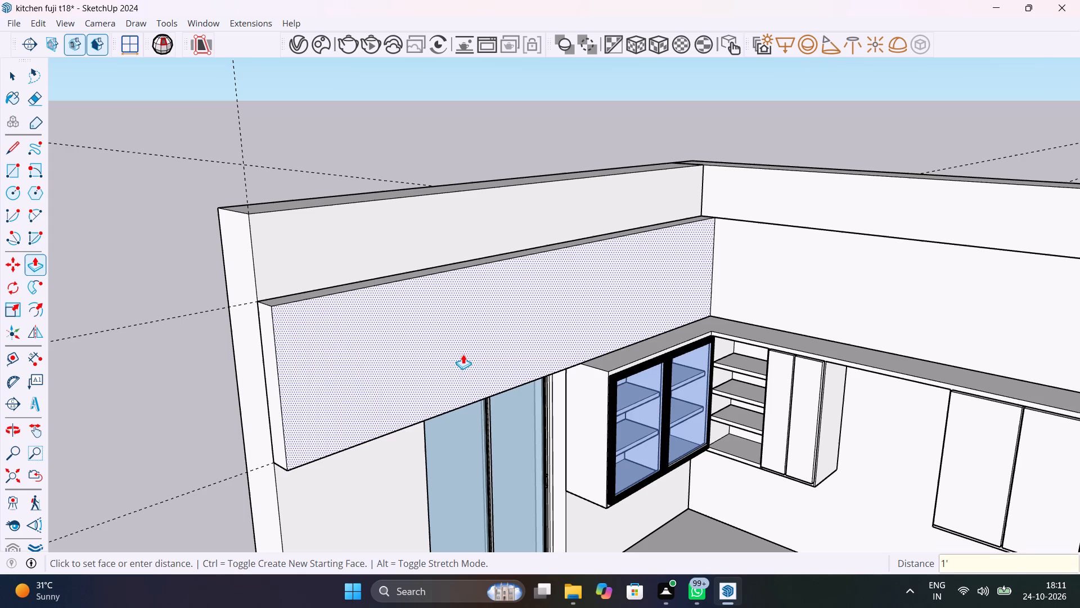
type("10")
key("BackSpace")
type("1\"")
key("Return")
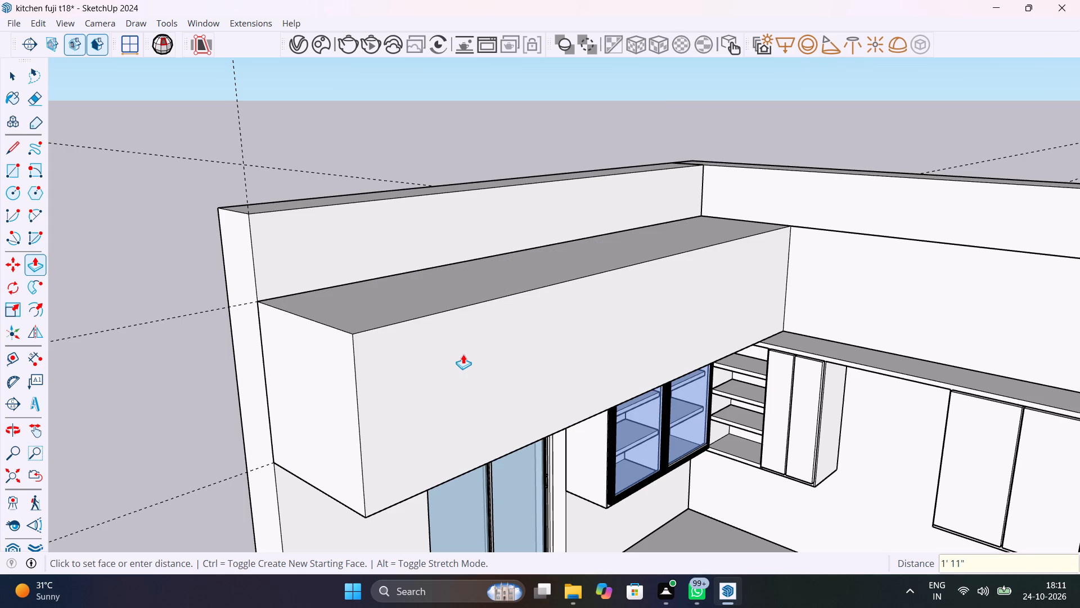
Check the glass-door cabinet's depth along its bottom side edge with the Dimension tool.
scroll(616, 393, "up", 5)
middle_click_drag(645, 404, 673, 271)
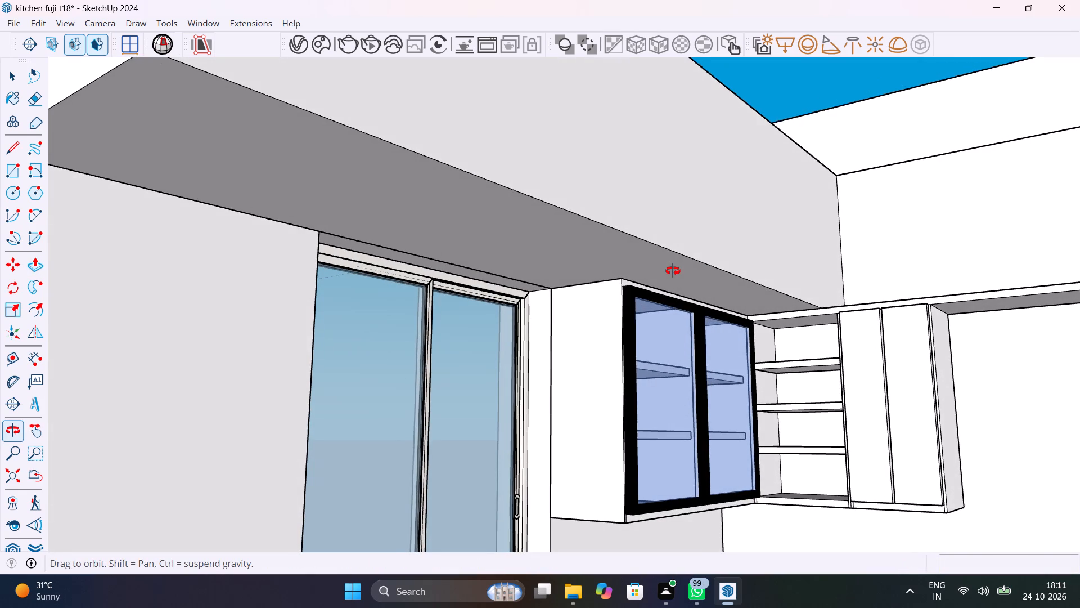
middle_click_drag(673, 271, 648, 317)
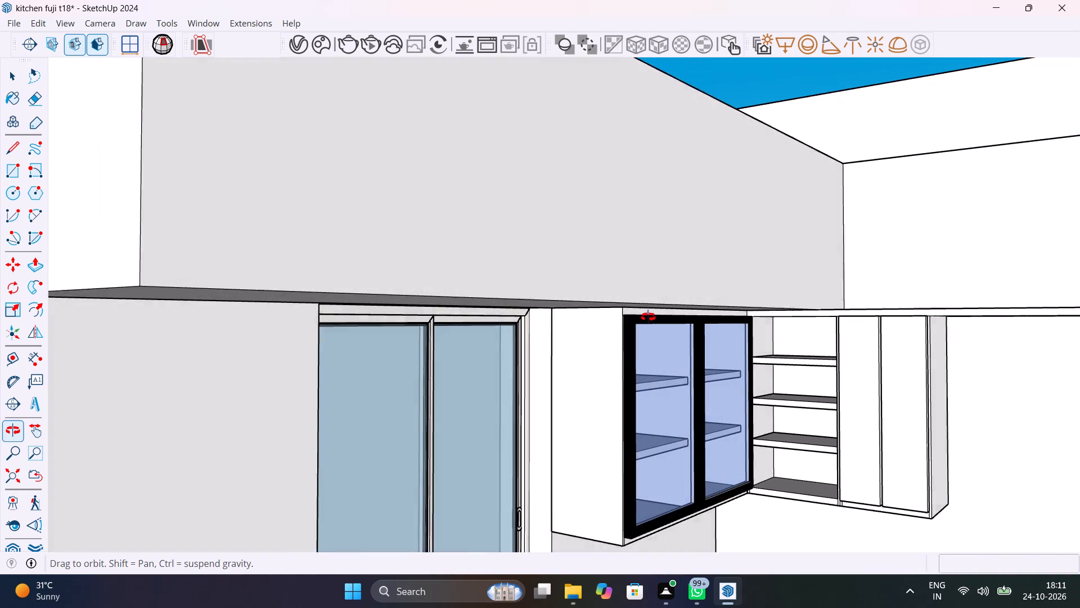
middle_click_drag(648, 317, 634, 316)
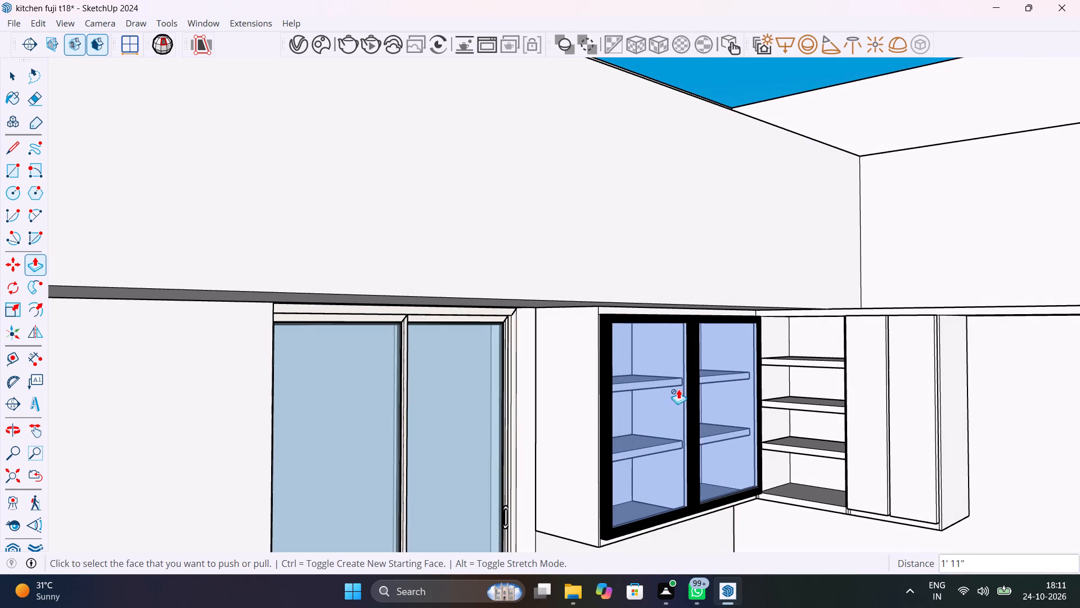
left_click(44, 361)
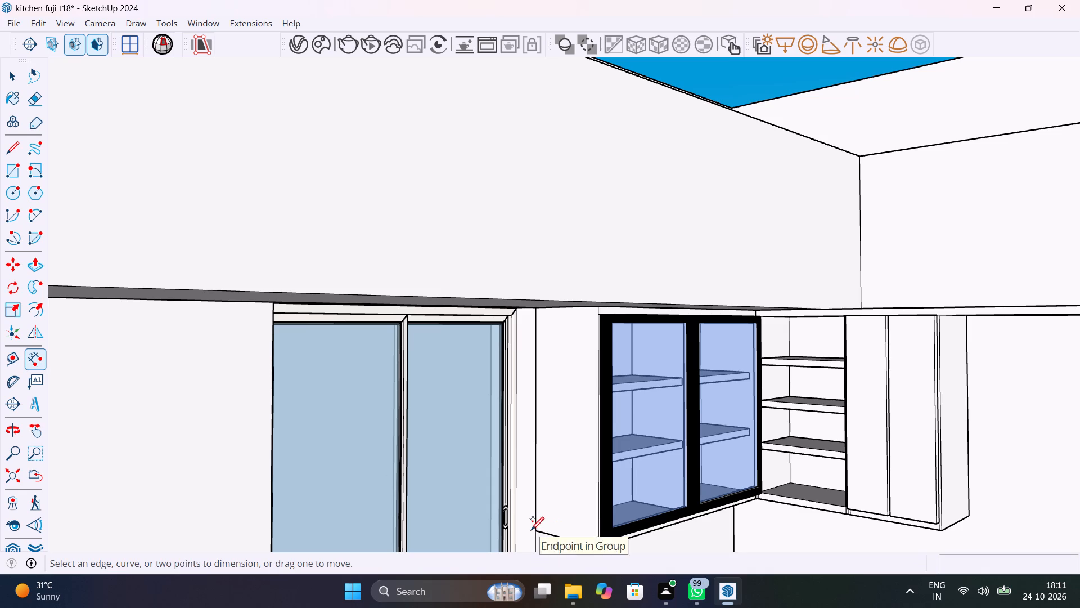
left_click(537, 530)
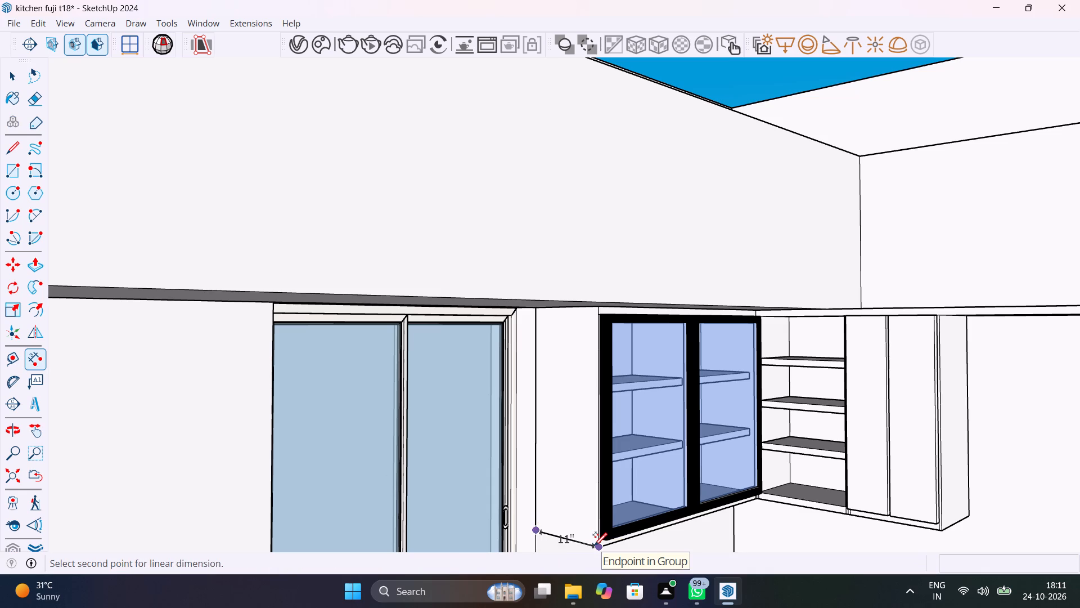
scroll(594, 545, "down", 12)
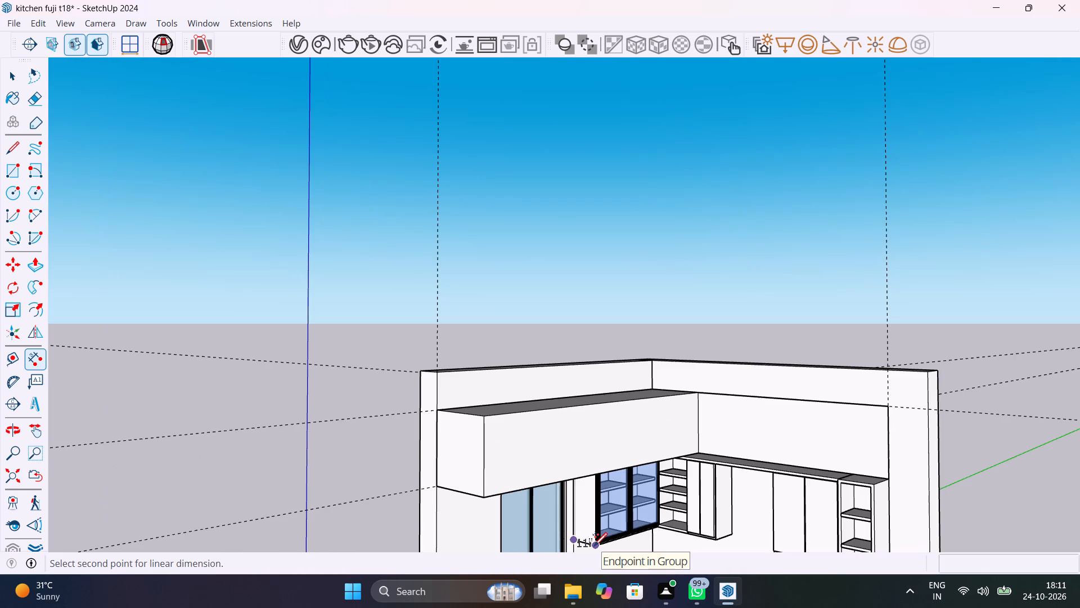
key("Escape")
Check the depth of the other wall's cabinets along their top edge beside the open shelf unit with the Dimension tool.
middle_click_drag(640, 562, 407, 388, "shift")
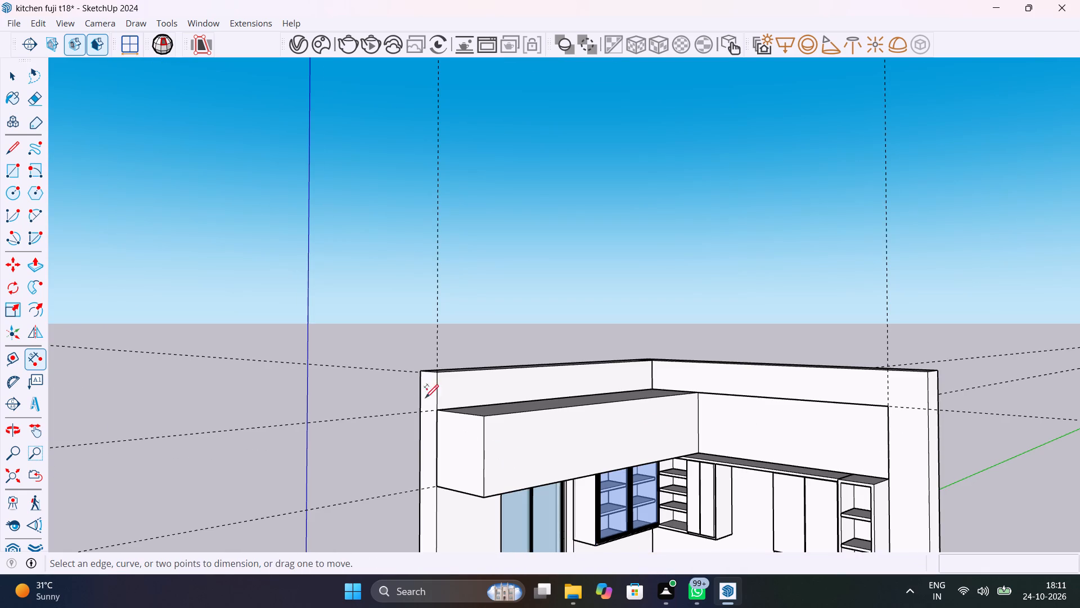
middle_click_drag(597, 449, 279, 521, "shift")
scroll(520, 361, "up", 9)
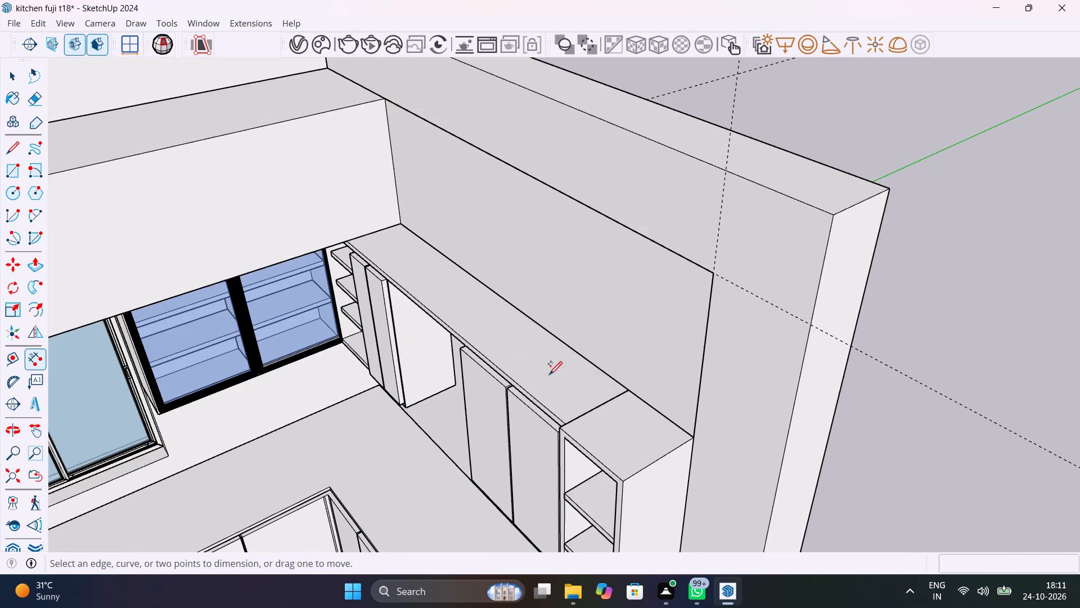
left_click(625, 387)
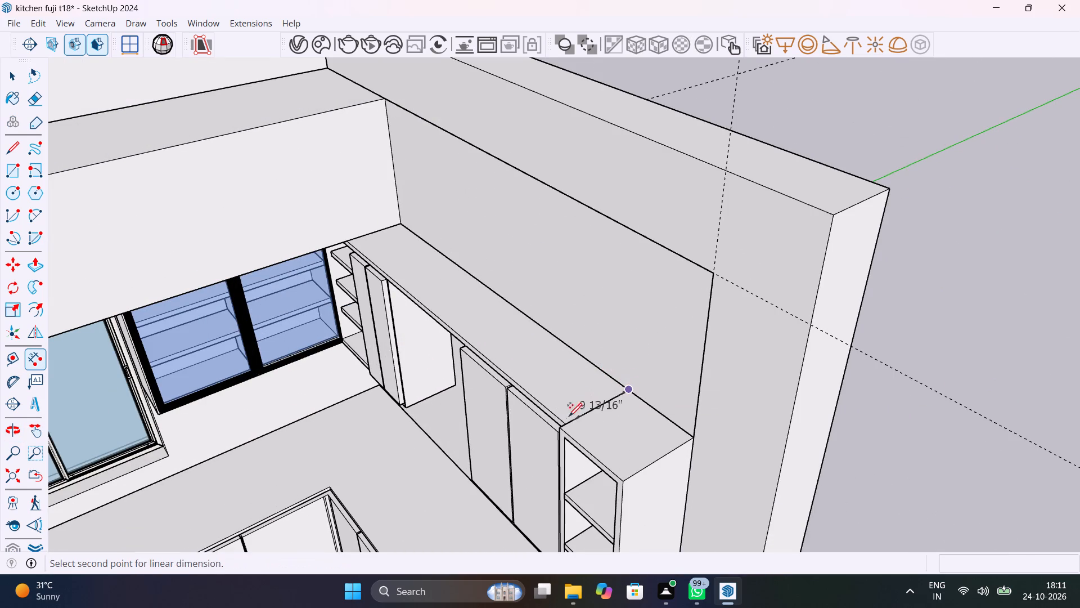
key("Escape")
scroll(564, 424, "down", 2)
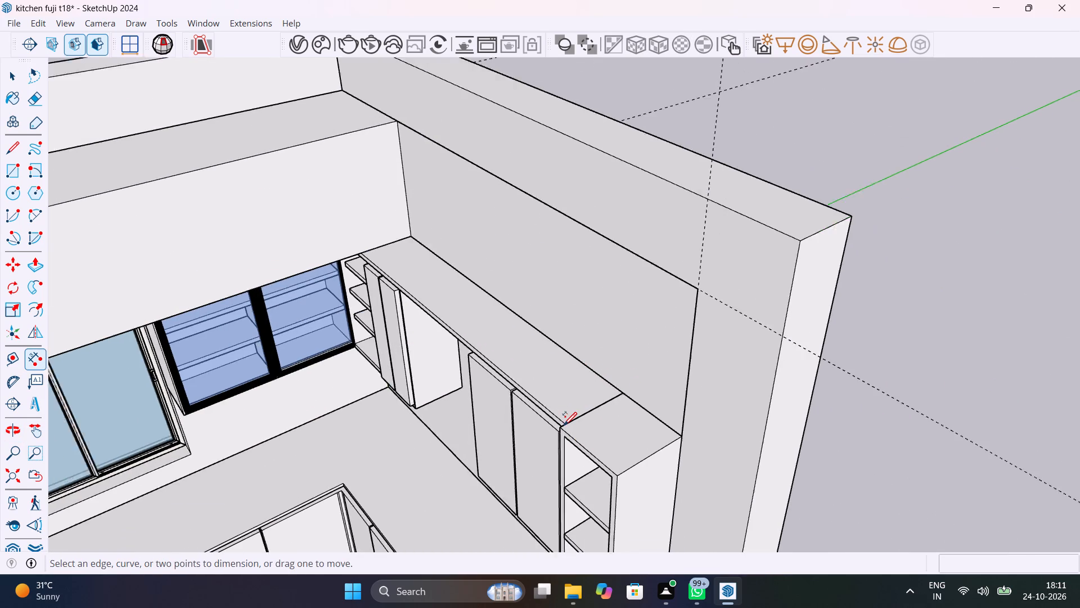
scroll(564, 424, "down", 13)
key("space")
Undo the window-wall loft extrusion and Push/Pull its rectangle out 11" instead.
middle_click_drag(430, 390, 526, 307)
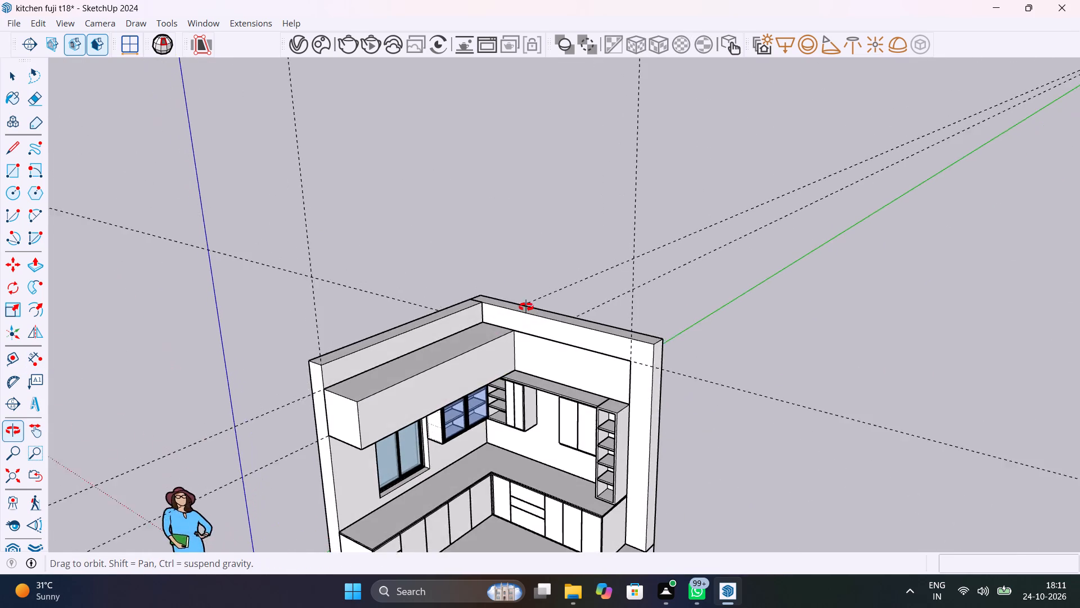
middle_click_drag(526, 307, 529, 306)
scroll(420, 426, "up", 5)
key("ctrl+z")
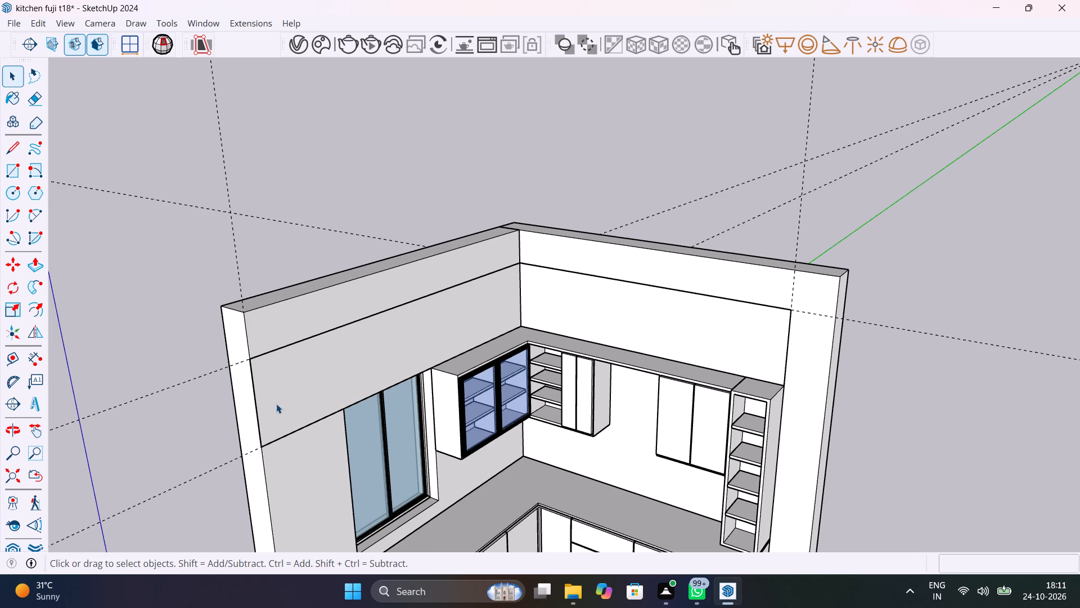
key("p")
left_click(276, 388)
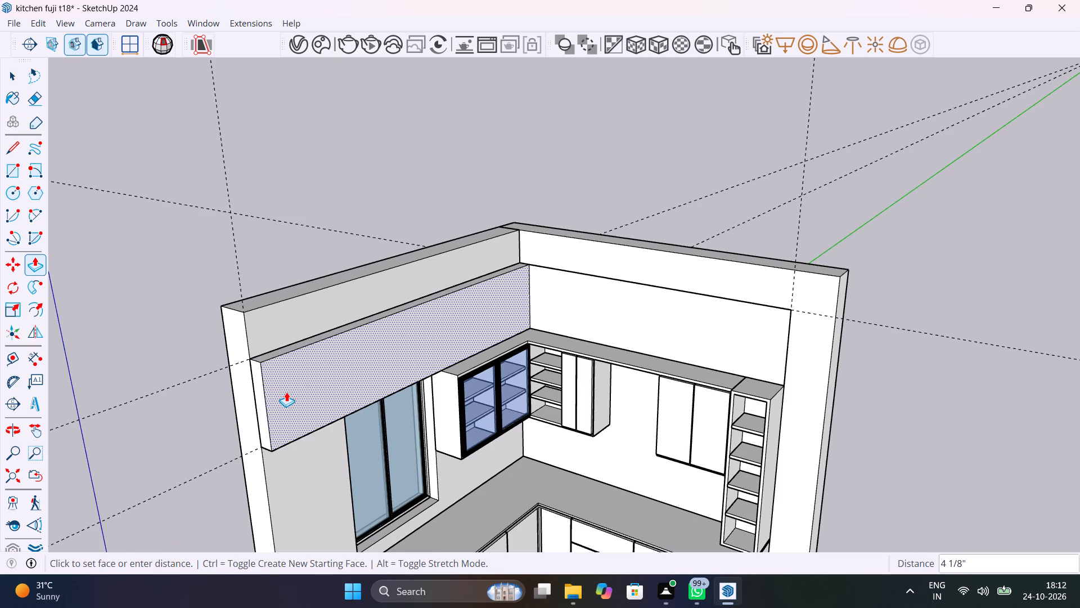
type("11")
key("shift+quotedbl")
key("Return")
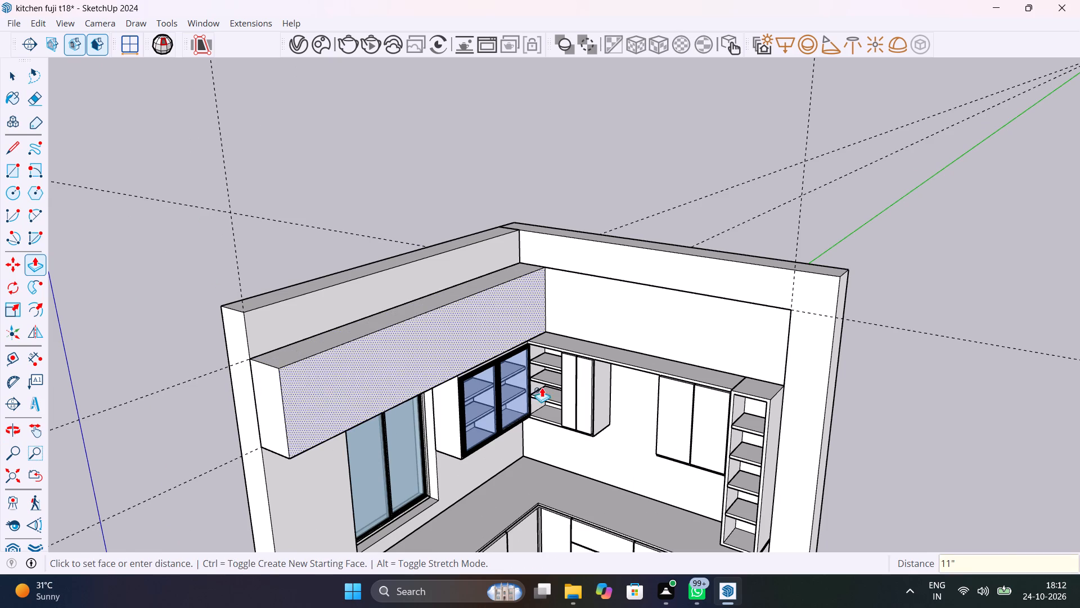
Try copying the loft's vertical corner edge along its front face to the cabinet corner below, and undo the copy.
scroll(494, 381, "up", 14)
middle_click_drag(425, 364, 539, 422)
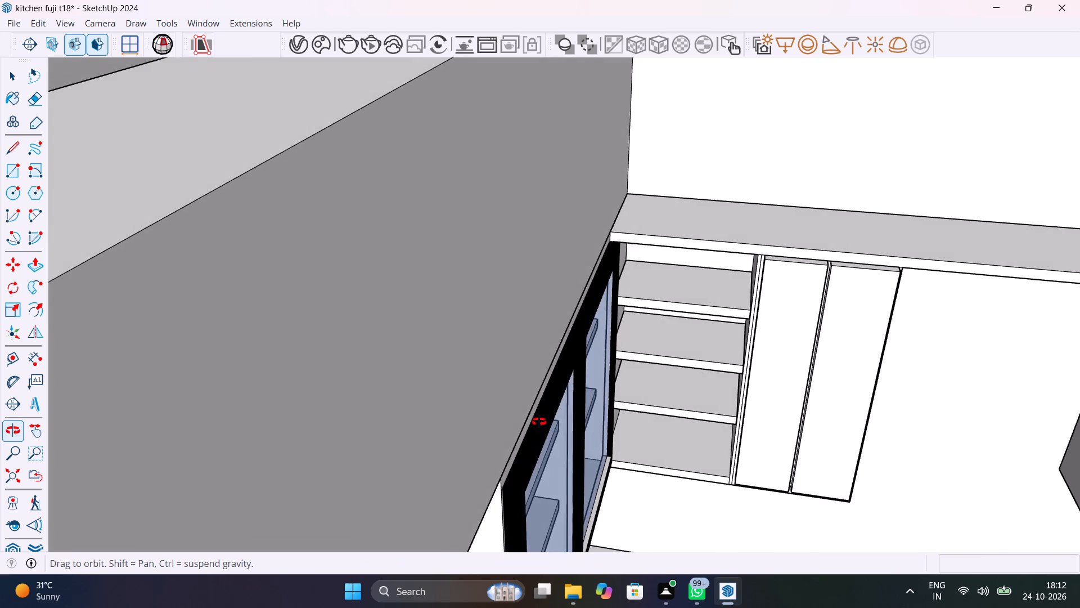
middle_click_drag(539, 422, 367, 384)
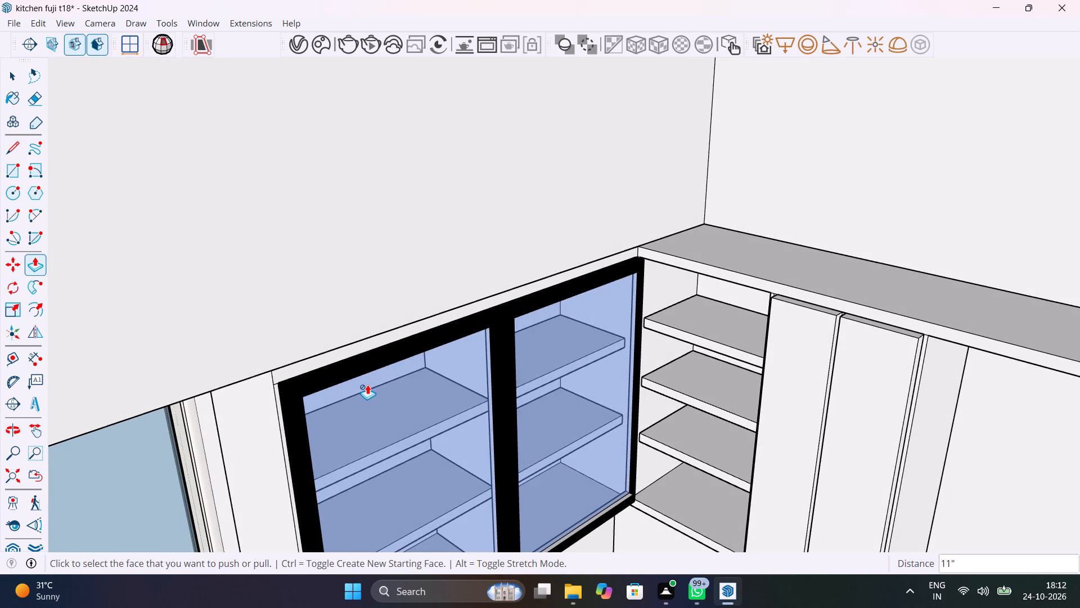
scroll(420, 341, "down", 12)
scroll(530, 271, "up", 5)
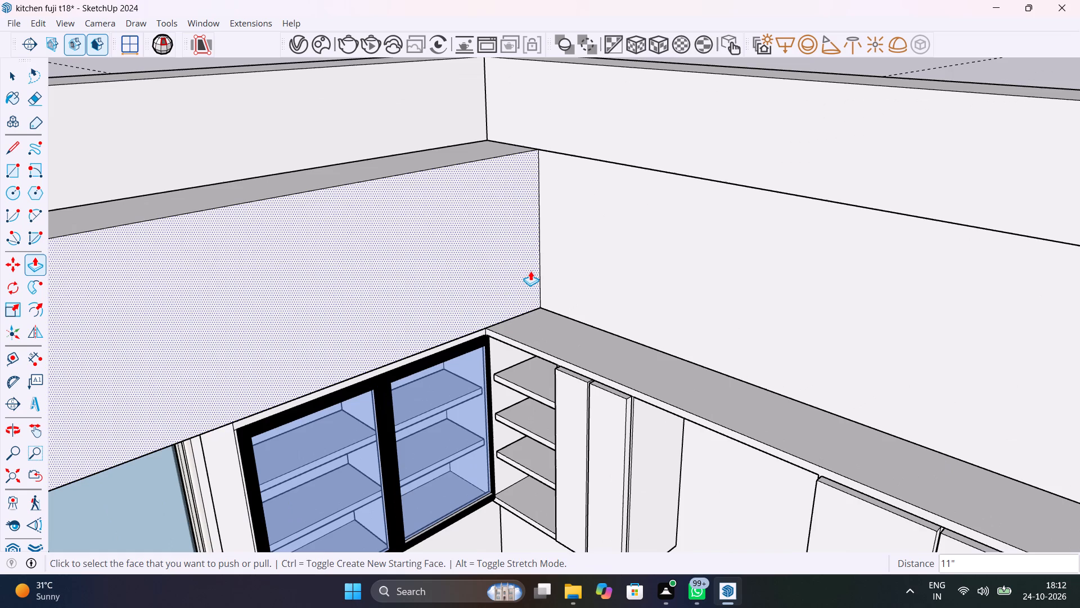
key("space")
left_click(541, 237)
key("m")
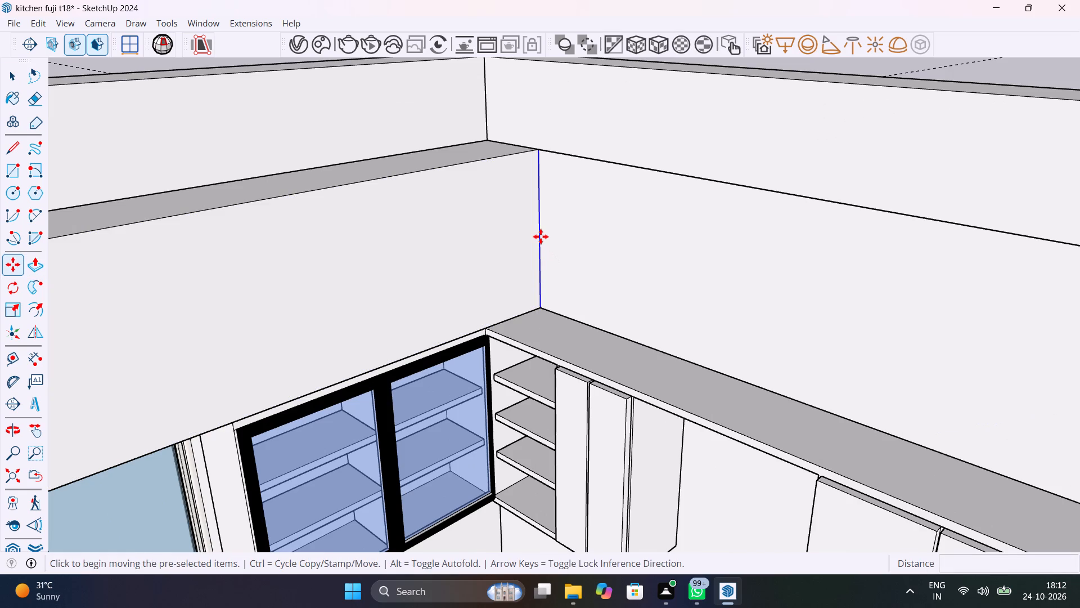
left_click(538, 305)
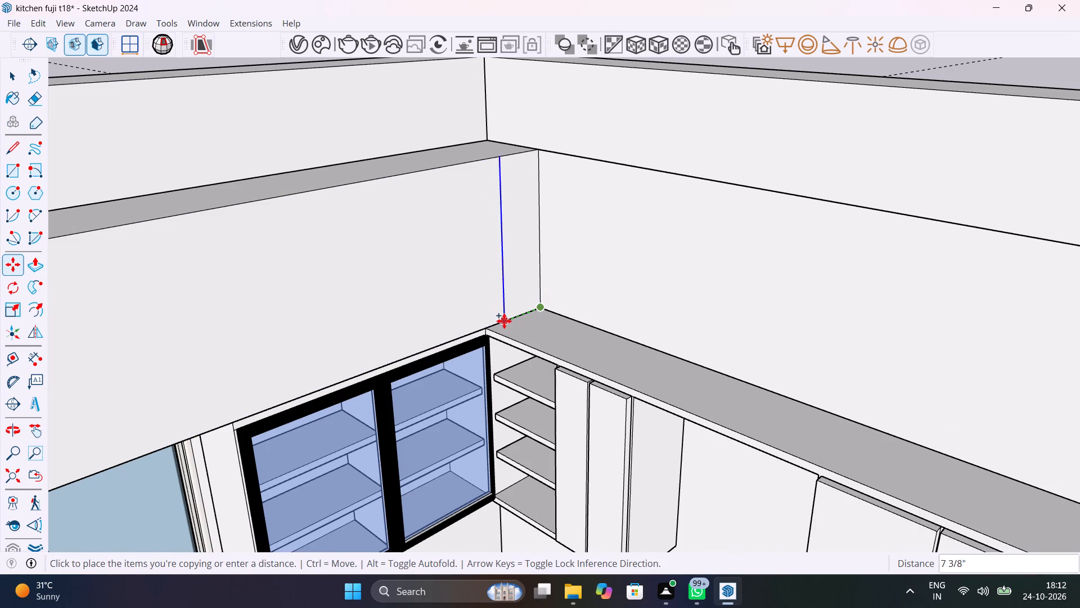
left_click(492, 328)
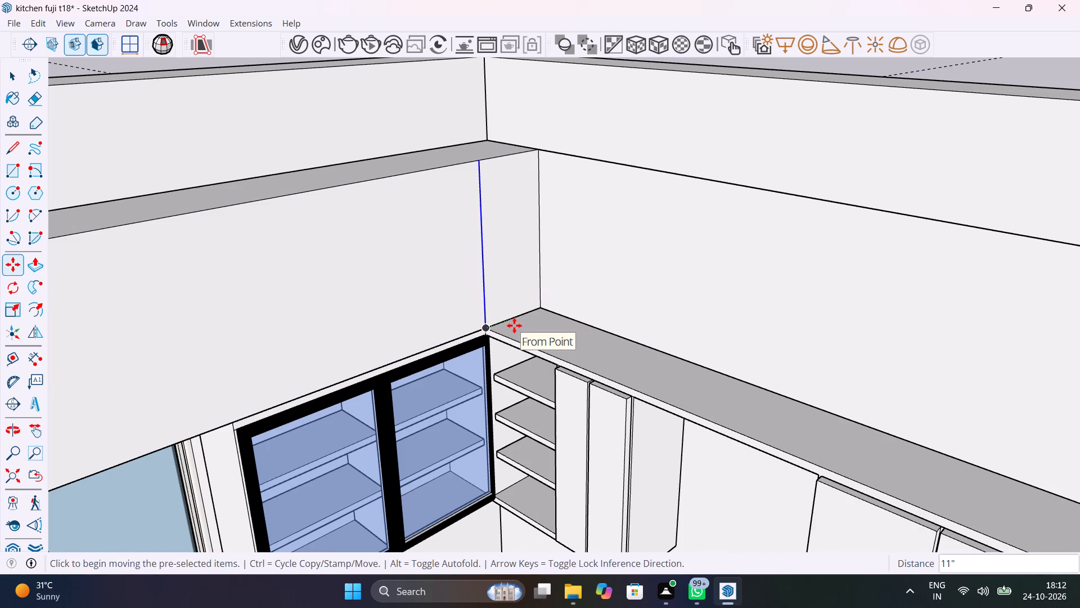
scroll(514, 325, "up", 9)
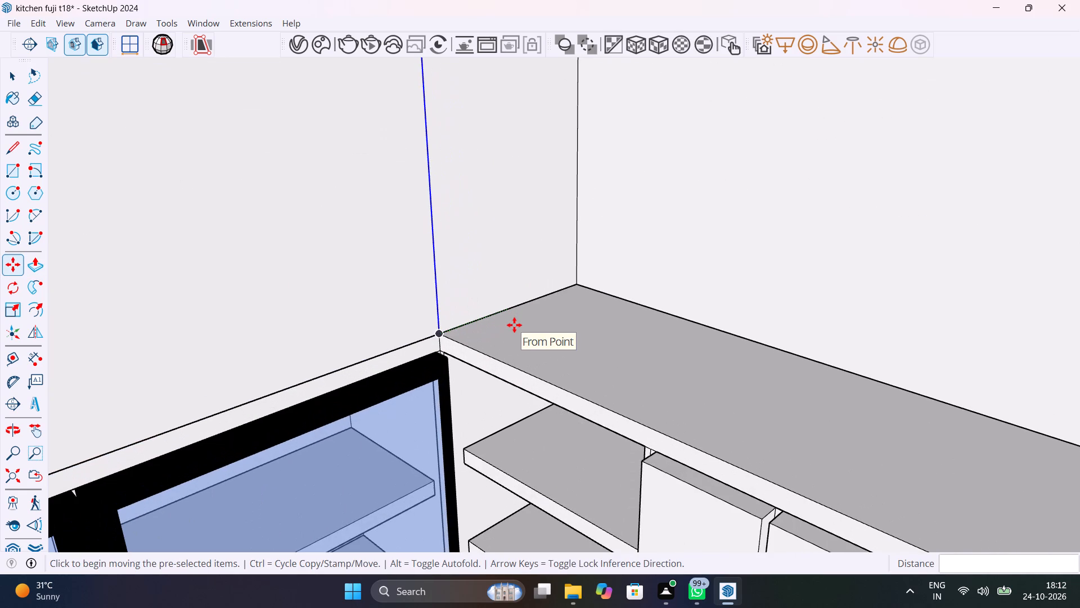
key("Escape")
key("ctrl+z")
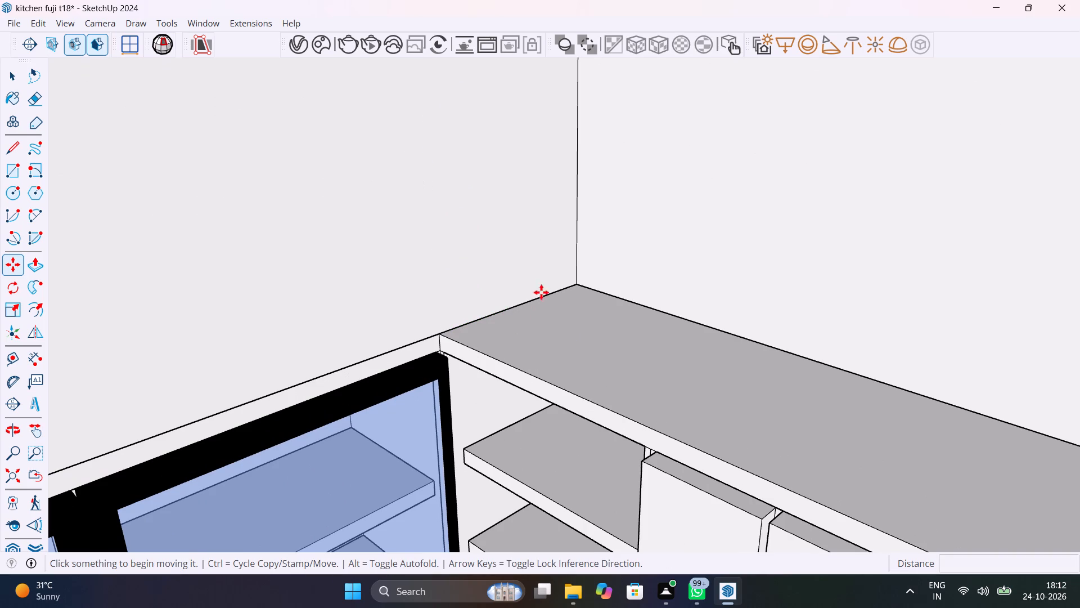
Copy the window-wall loft's vertical corner edge 11" along its front face.
key("space")
left_click(575, 266)
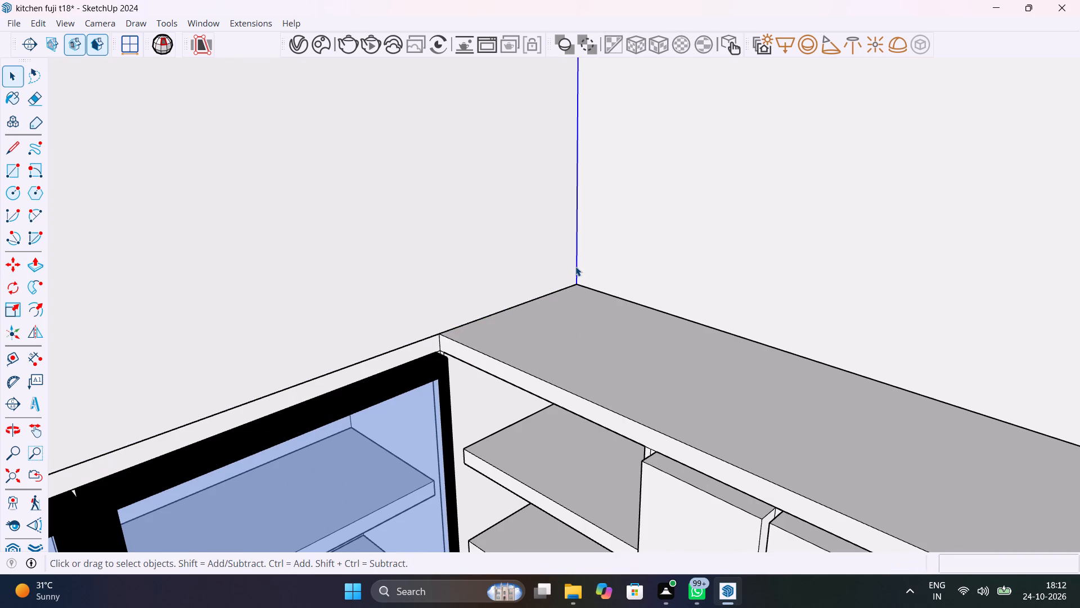
key("m")
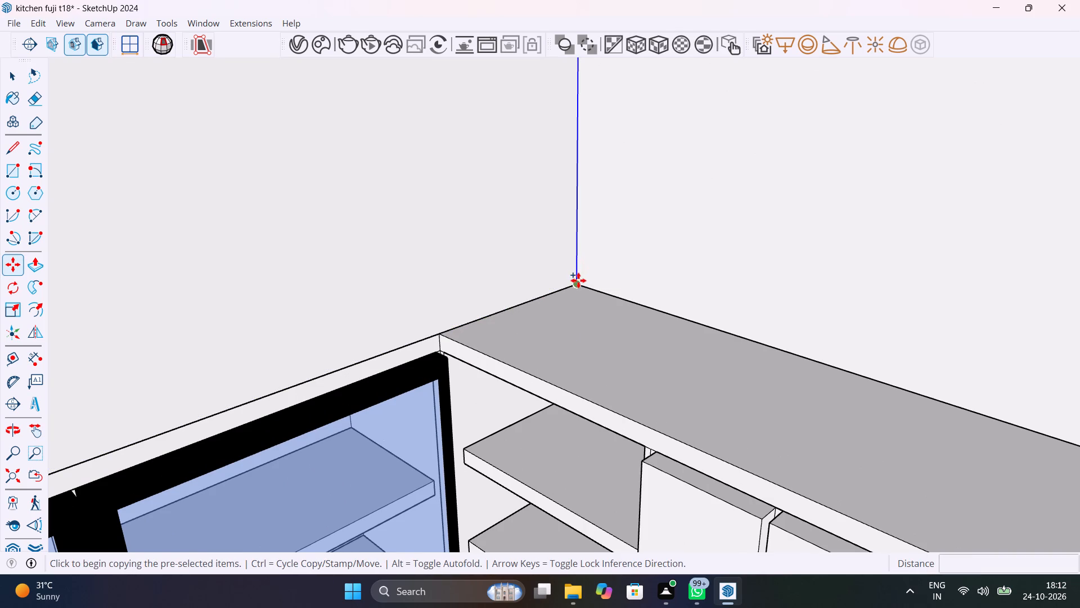
left_click(578, 284)
type("11\"")
key("Return")
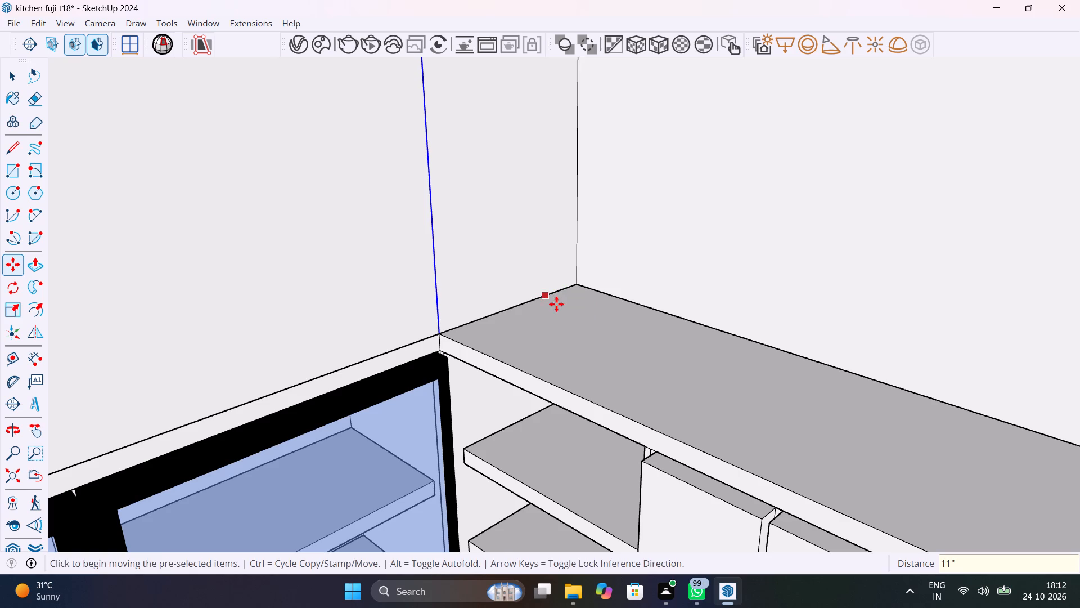
scroll(561, 314, "down", 12)
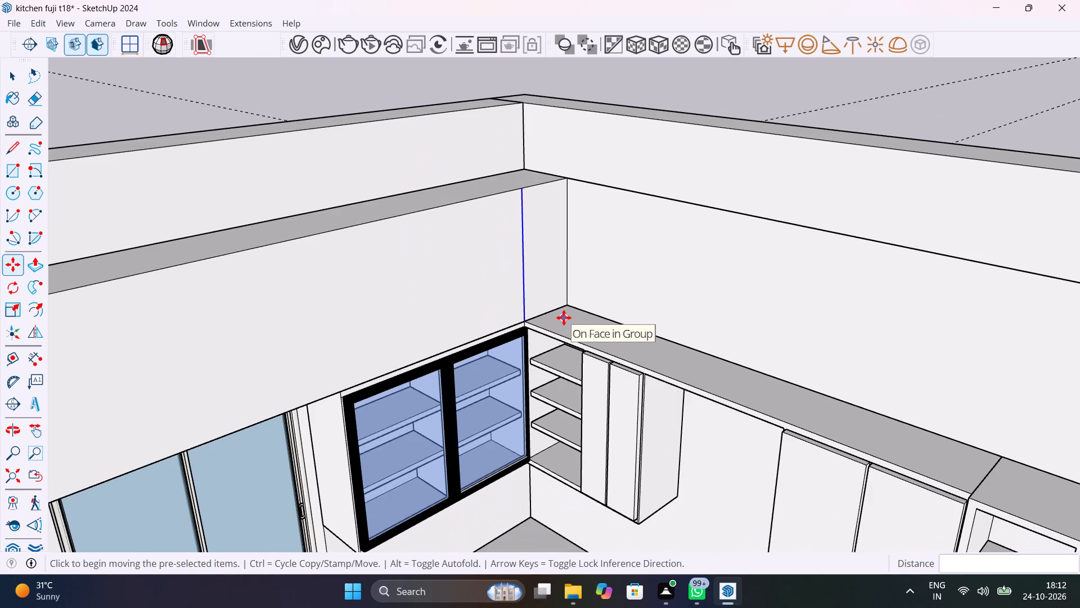
Push/Pull the 11" strip about 7' 3 1/4" along the other wall to the outer end of the tall open shelf unit.
key("p")
left_click(559, 272)
scroll(631, 329, "down", 6)
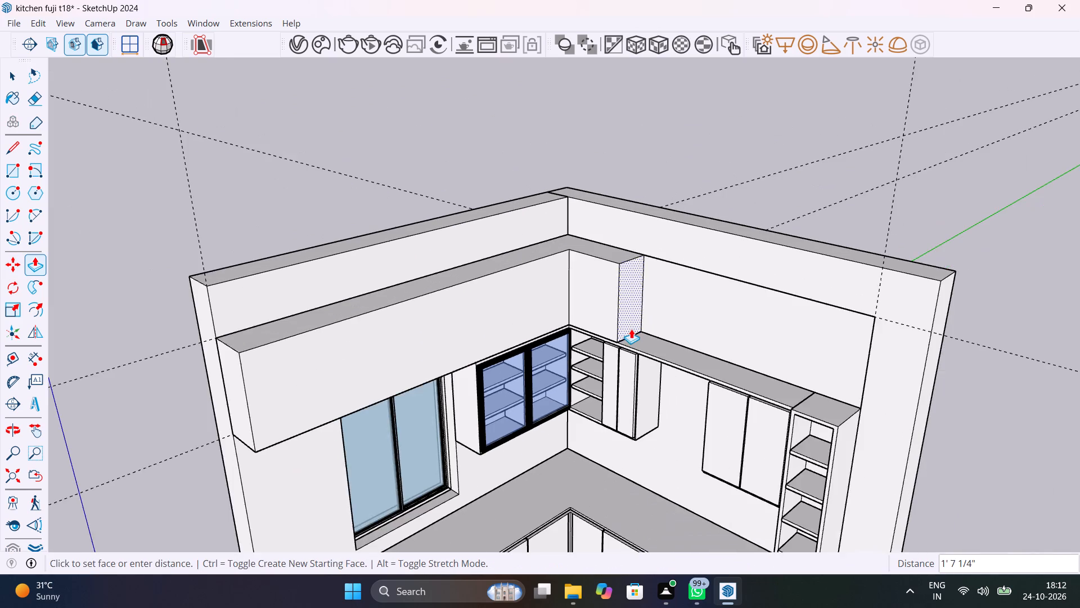
scroll(640, 339, "down", 1)
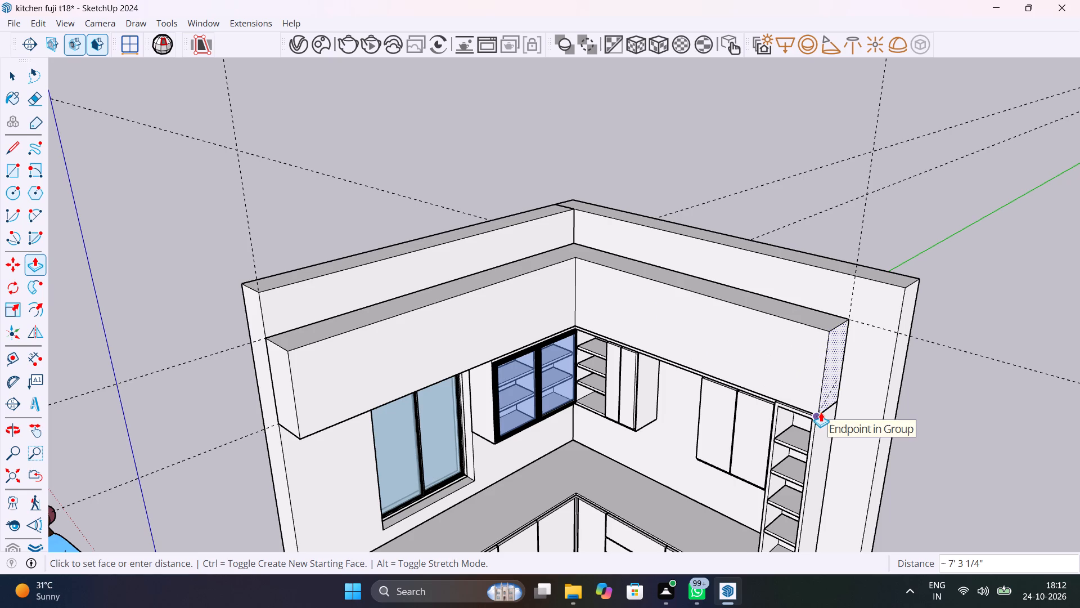
scroll(821, 412, "up", 10)
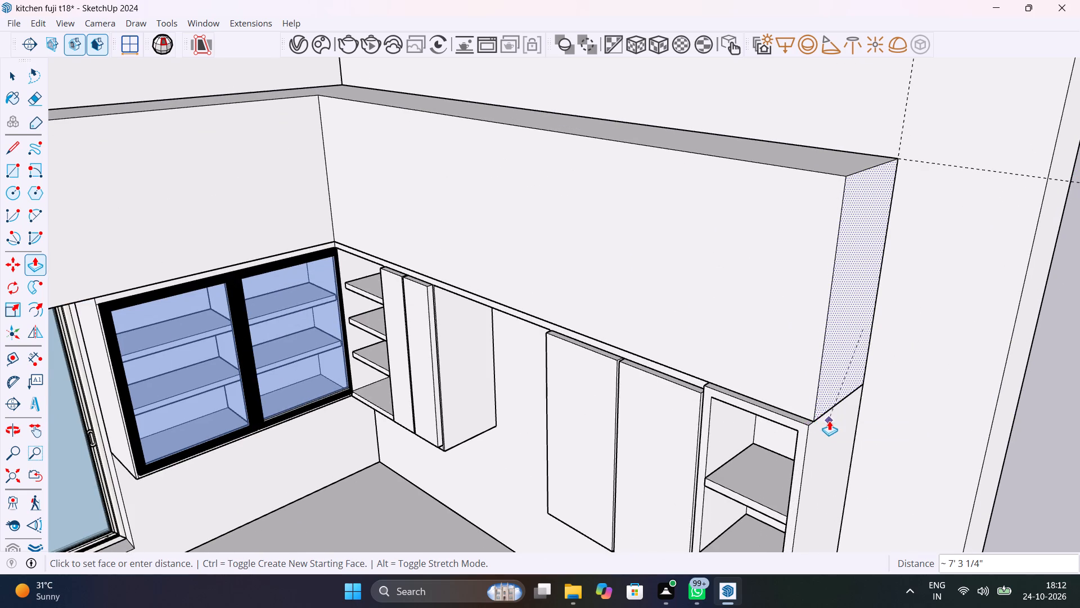
left_click(830, 421)
scroll(819, 415, "down", 11)
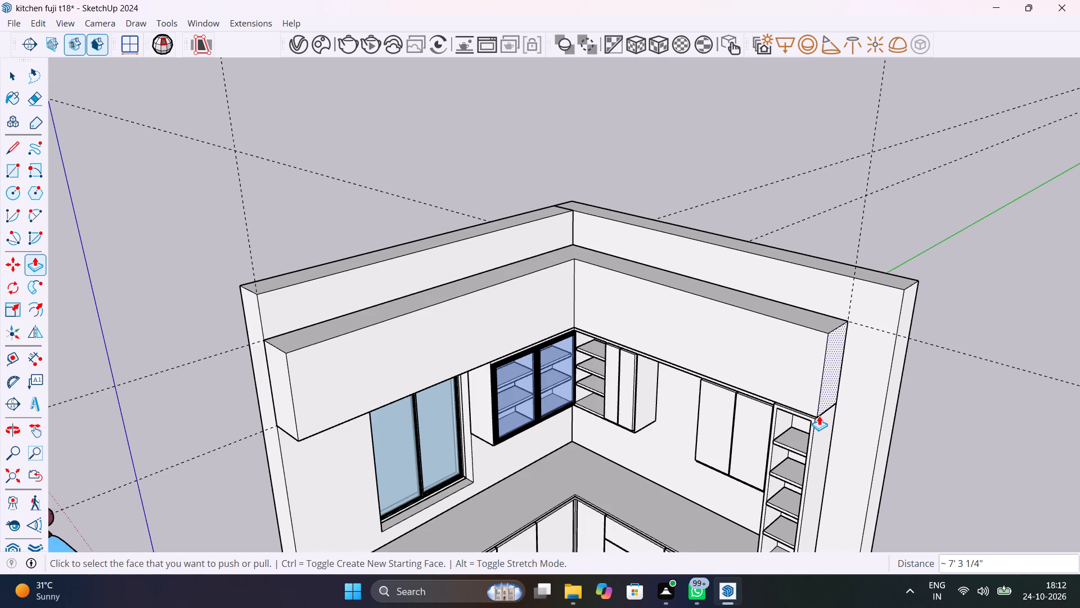
Select the whole L-shaped loft block and make it a group.
key("space")
triple_click(813, 387)
left_click(811, 386)
right_click(811, 386)
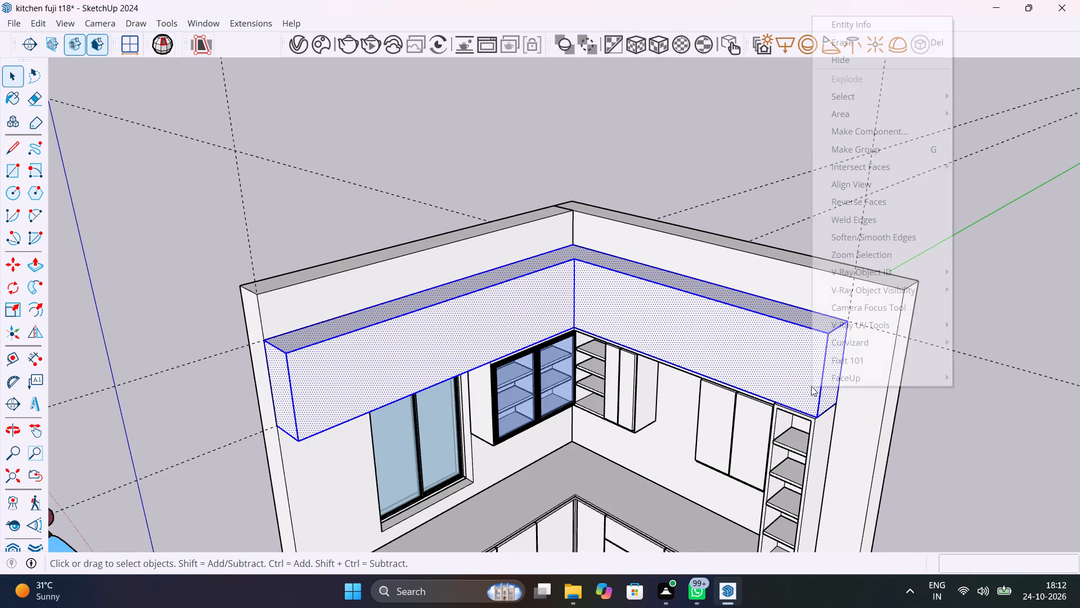
left_click(886, 154)
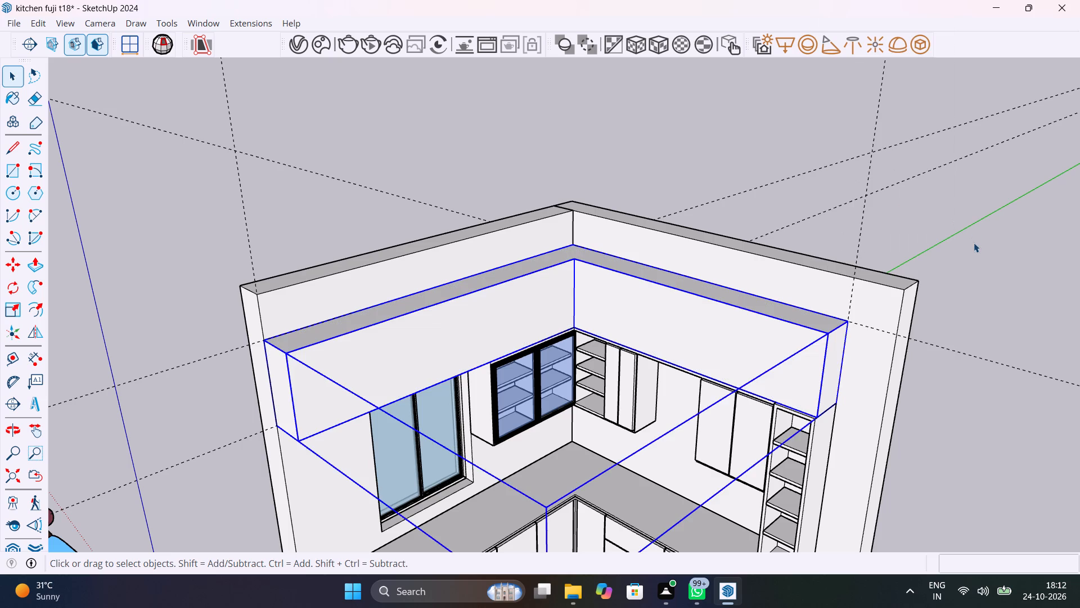
left_click(974, 243)
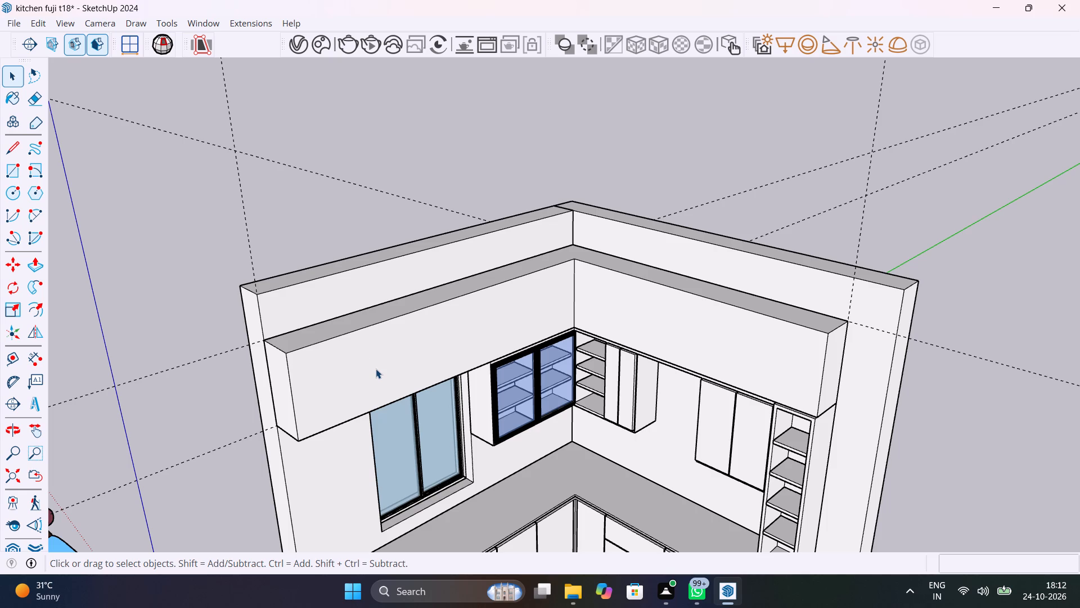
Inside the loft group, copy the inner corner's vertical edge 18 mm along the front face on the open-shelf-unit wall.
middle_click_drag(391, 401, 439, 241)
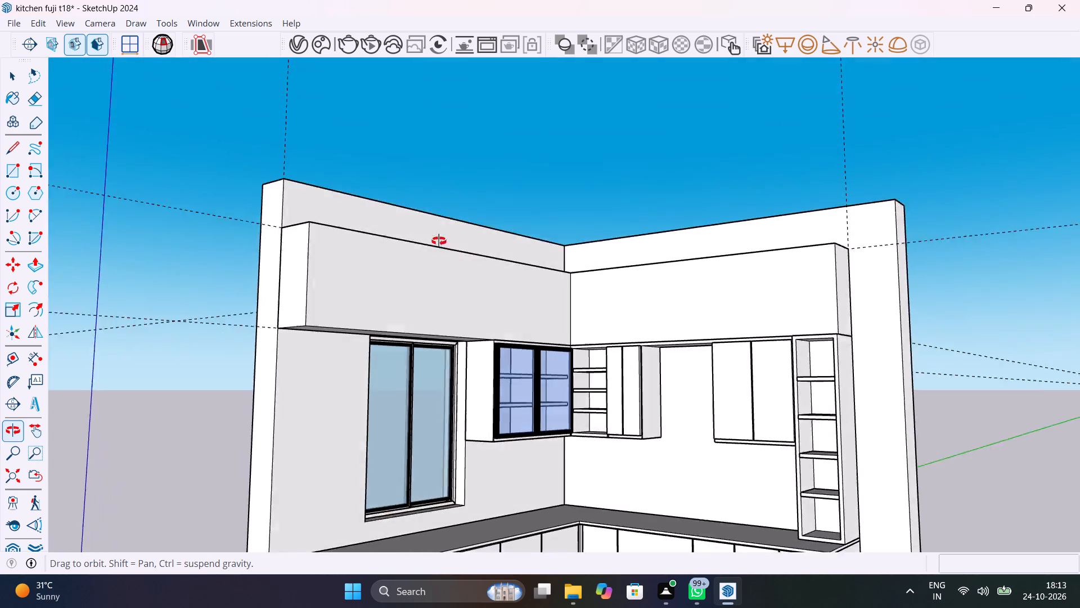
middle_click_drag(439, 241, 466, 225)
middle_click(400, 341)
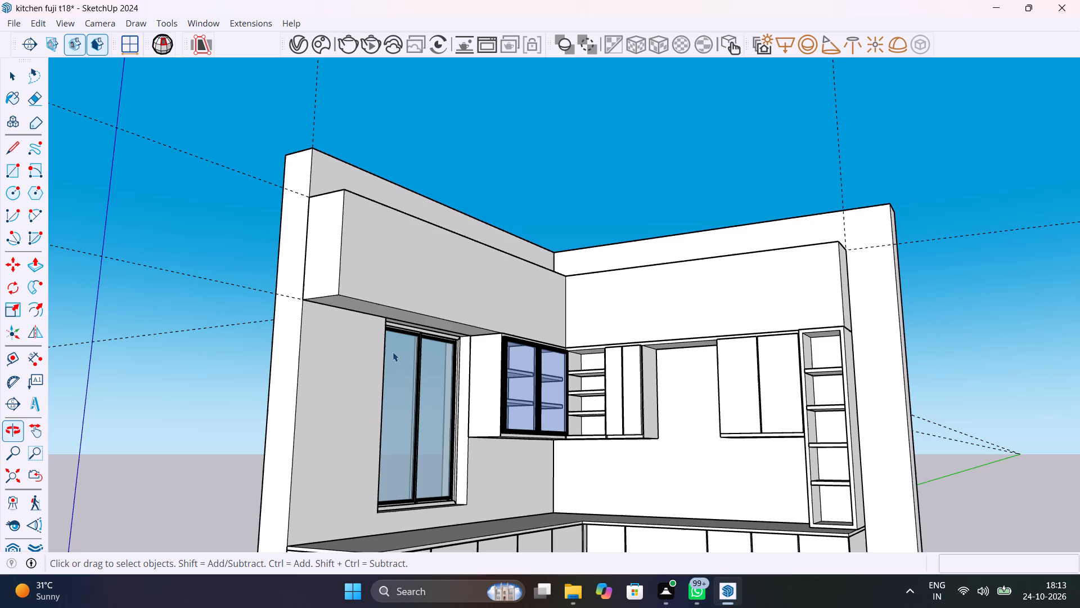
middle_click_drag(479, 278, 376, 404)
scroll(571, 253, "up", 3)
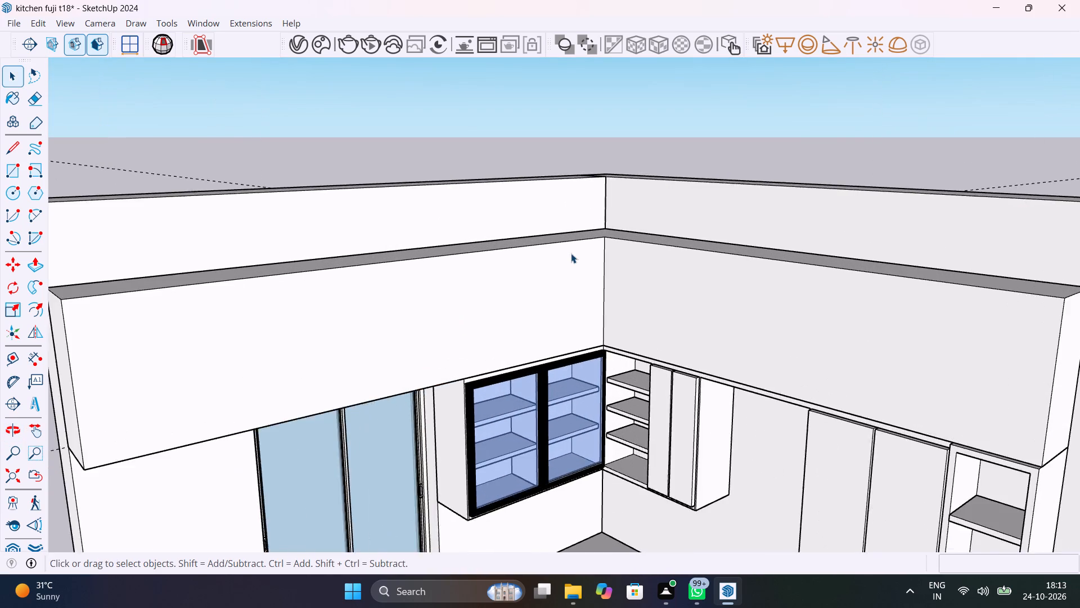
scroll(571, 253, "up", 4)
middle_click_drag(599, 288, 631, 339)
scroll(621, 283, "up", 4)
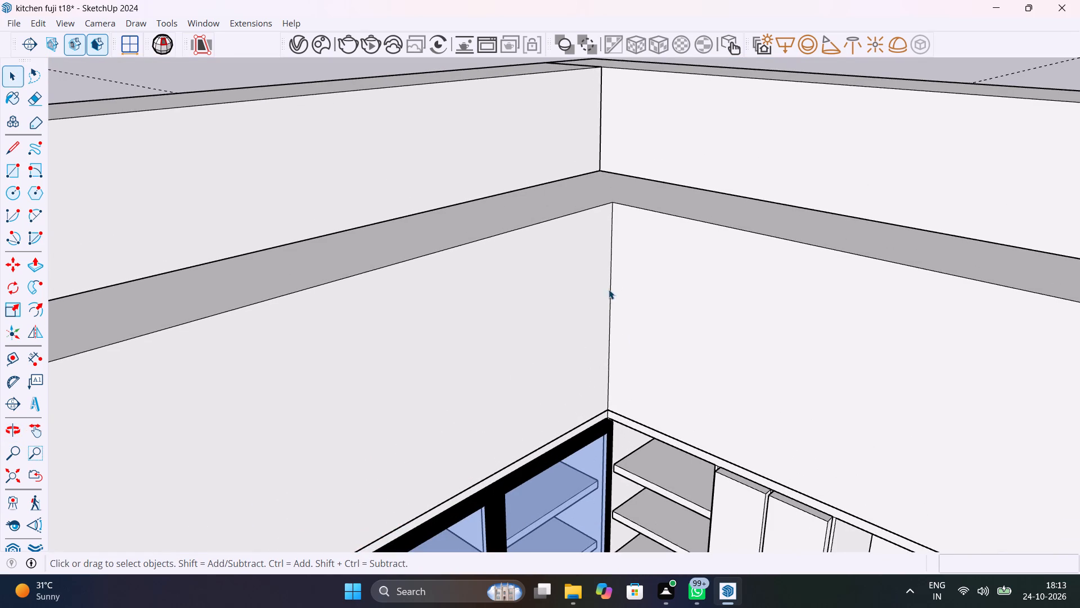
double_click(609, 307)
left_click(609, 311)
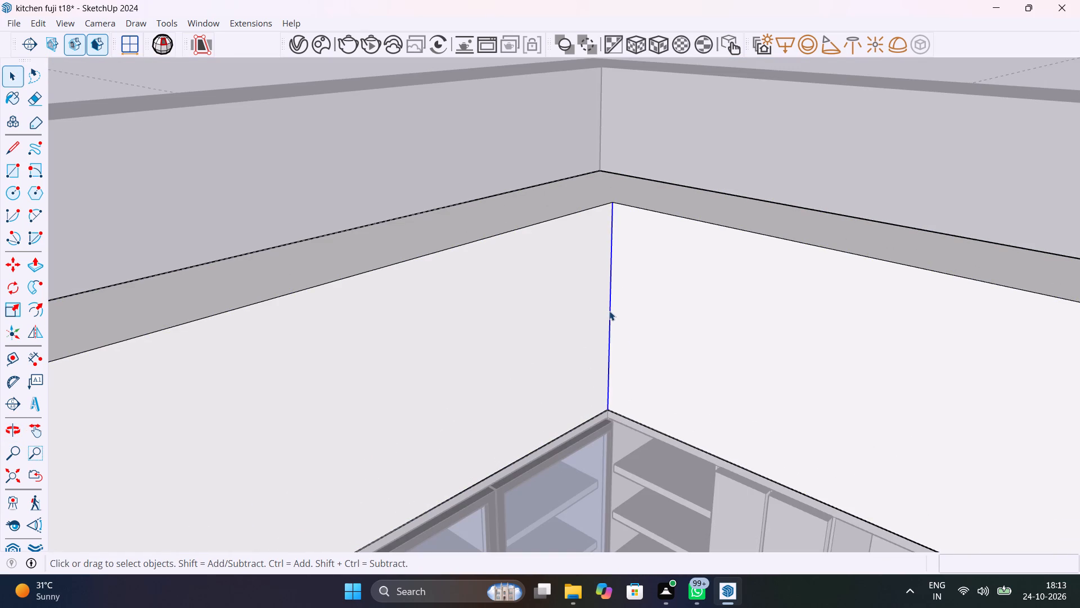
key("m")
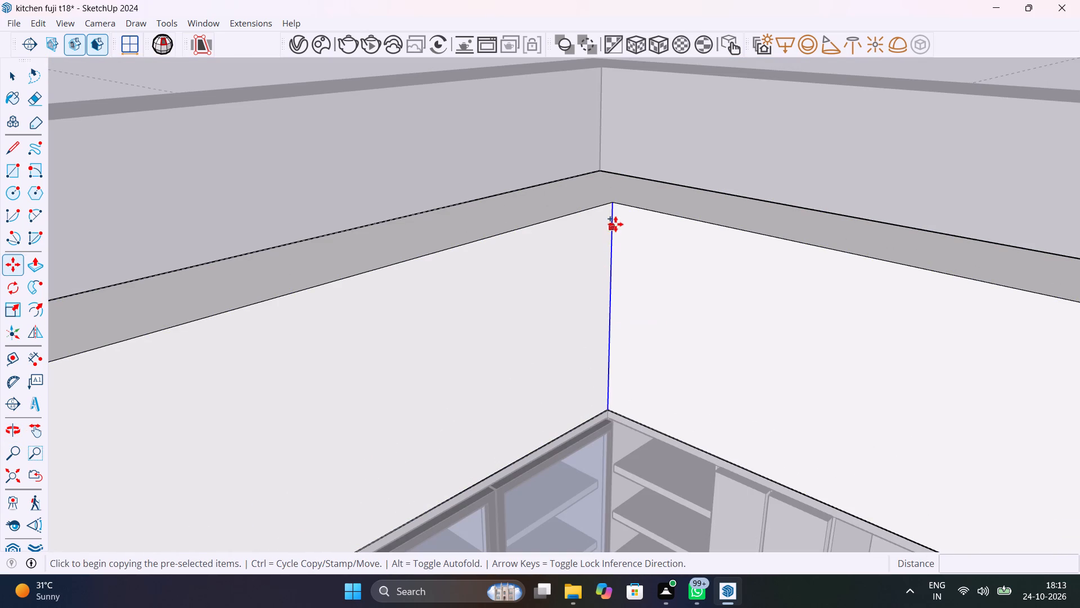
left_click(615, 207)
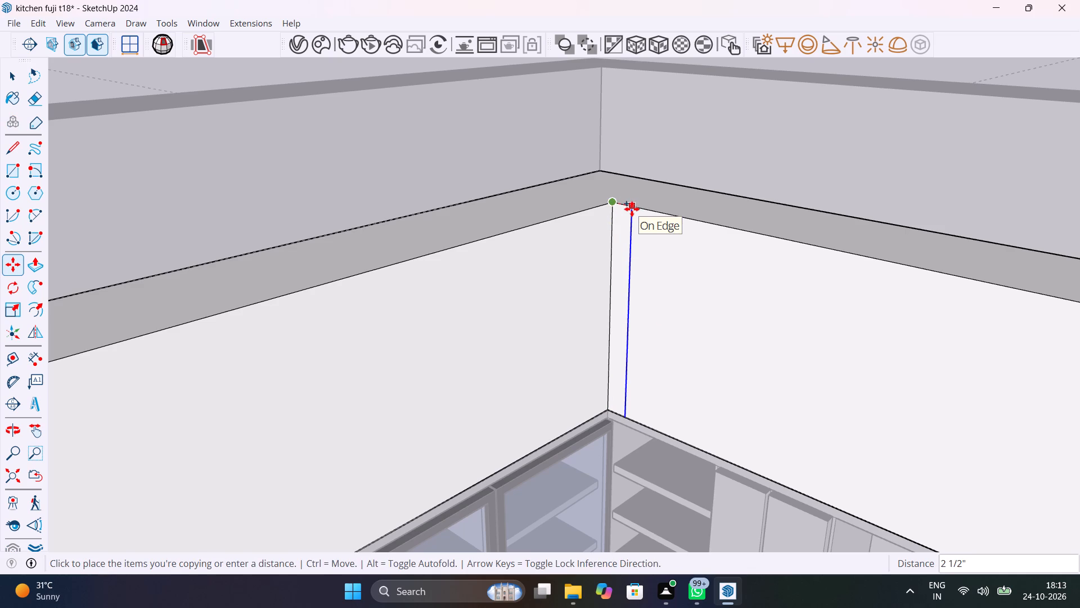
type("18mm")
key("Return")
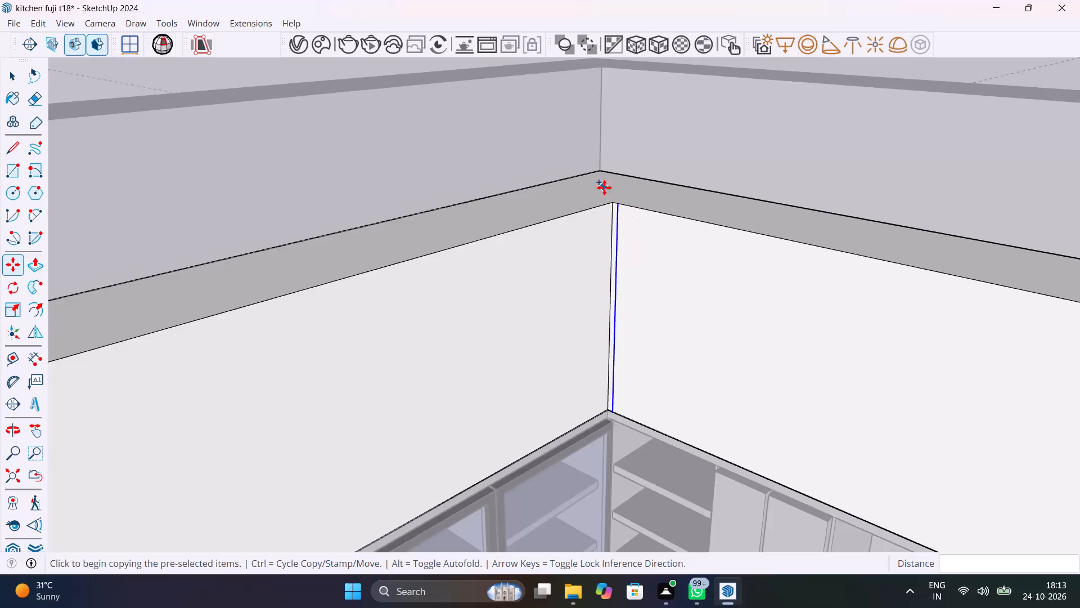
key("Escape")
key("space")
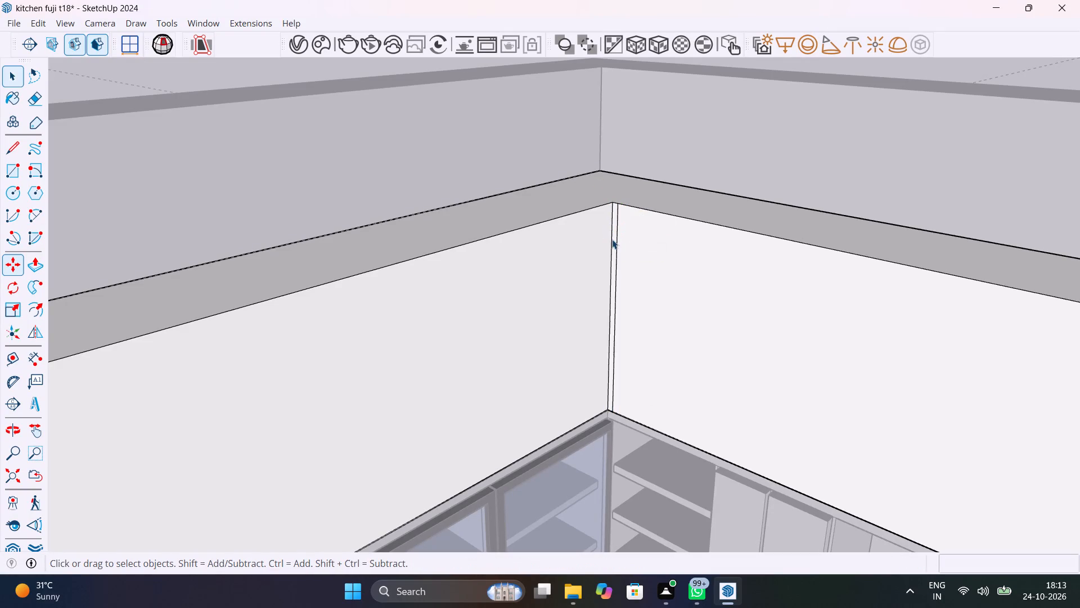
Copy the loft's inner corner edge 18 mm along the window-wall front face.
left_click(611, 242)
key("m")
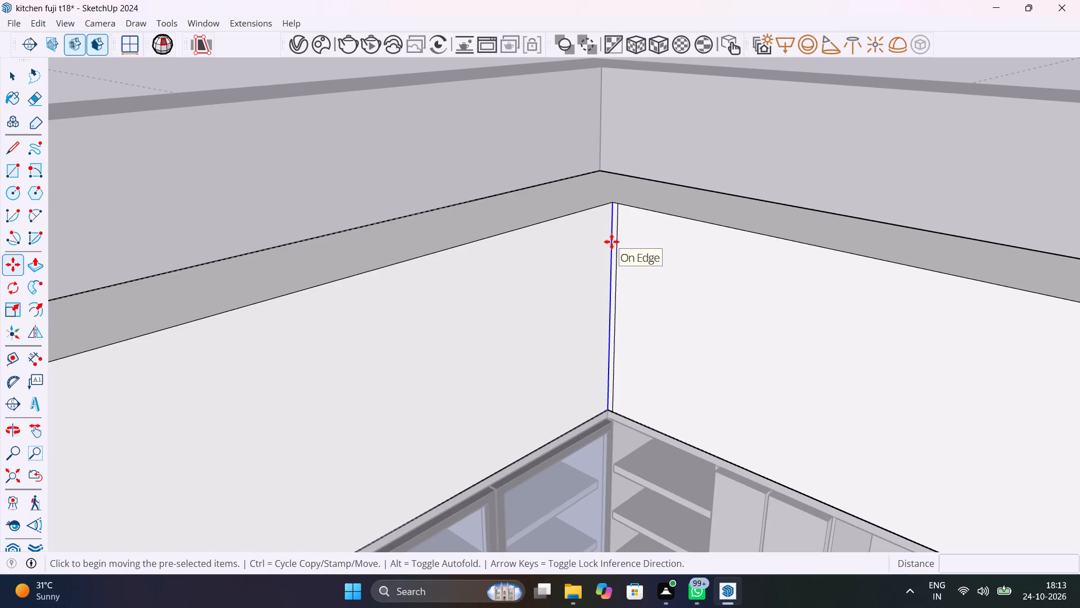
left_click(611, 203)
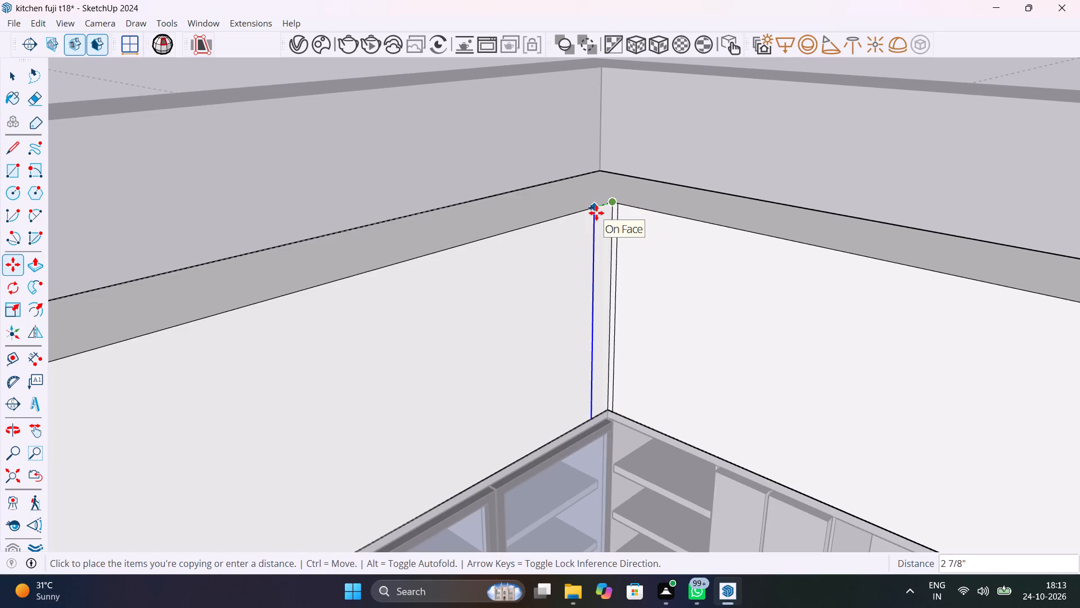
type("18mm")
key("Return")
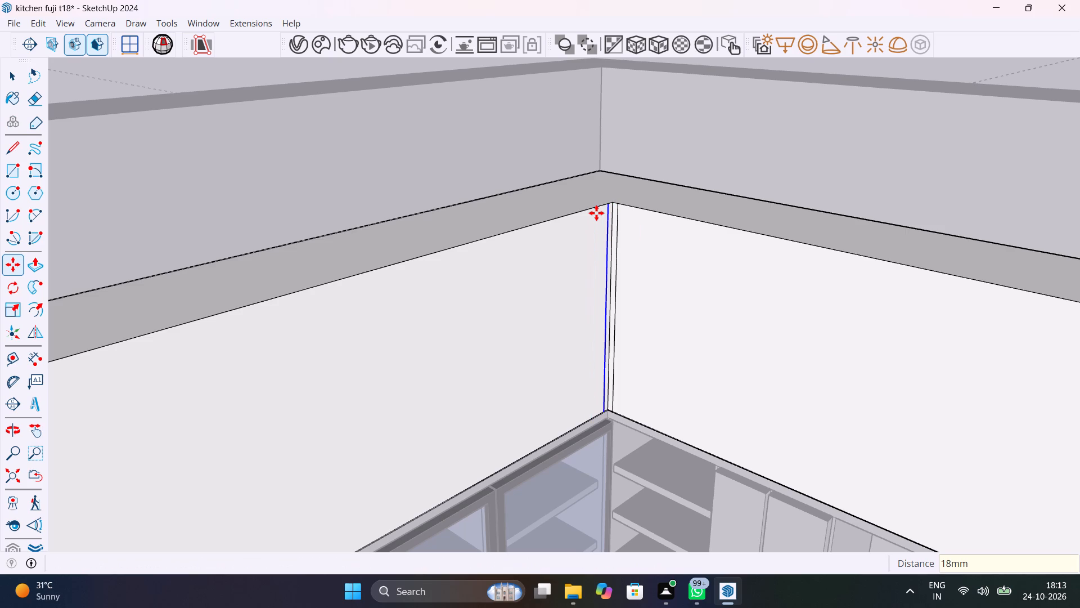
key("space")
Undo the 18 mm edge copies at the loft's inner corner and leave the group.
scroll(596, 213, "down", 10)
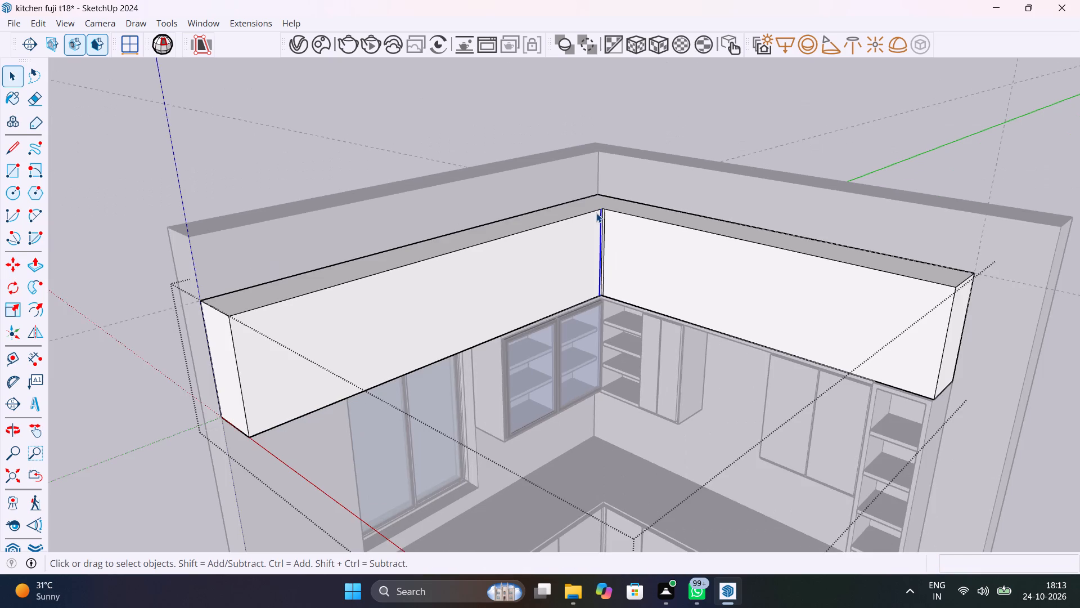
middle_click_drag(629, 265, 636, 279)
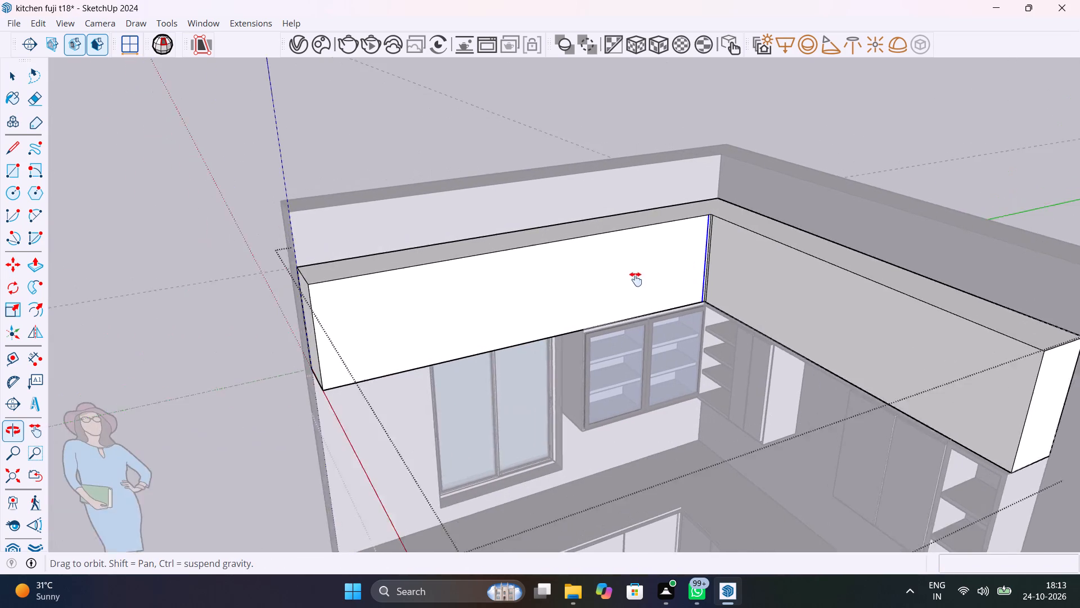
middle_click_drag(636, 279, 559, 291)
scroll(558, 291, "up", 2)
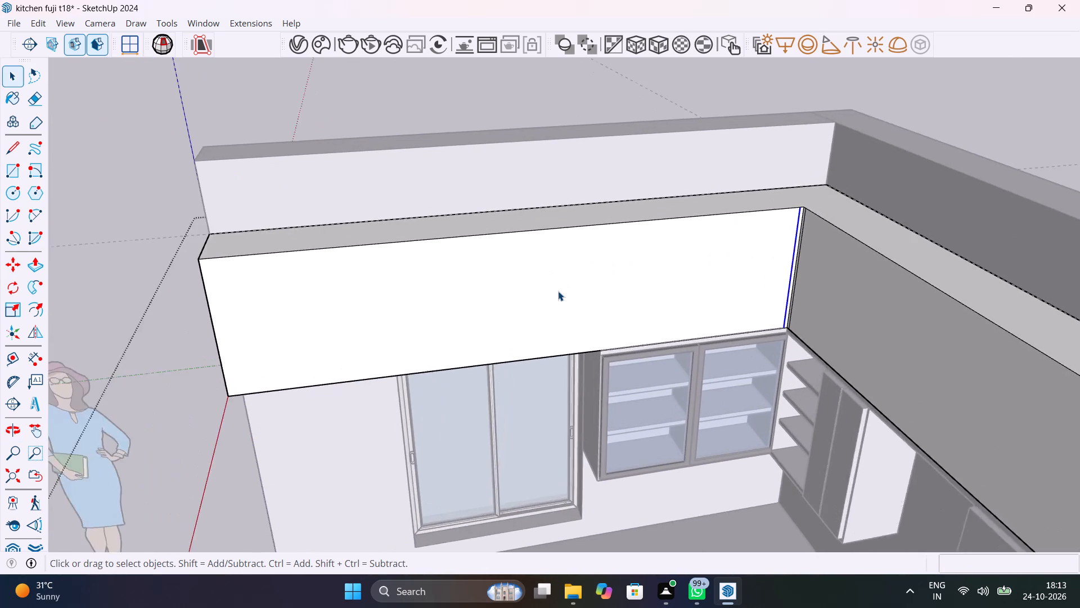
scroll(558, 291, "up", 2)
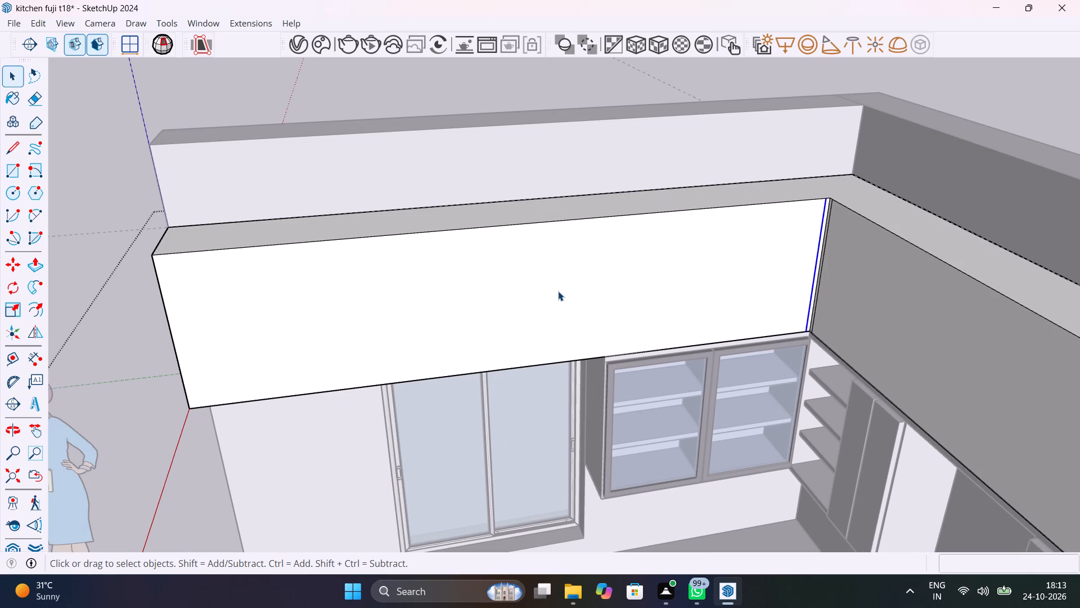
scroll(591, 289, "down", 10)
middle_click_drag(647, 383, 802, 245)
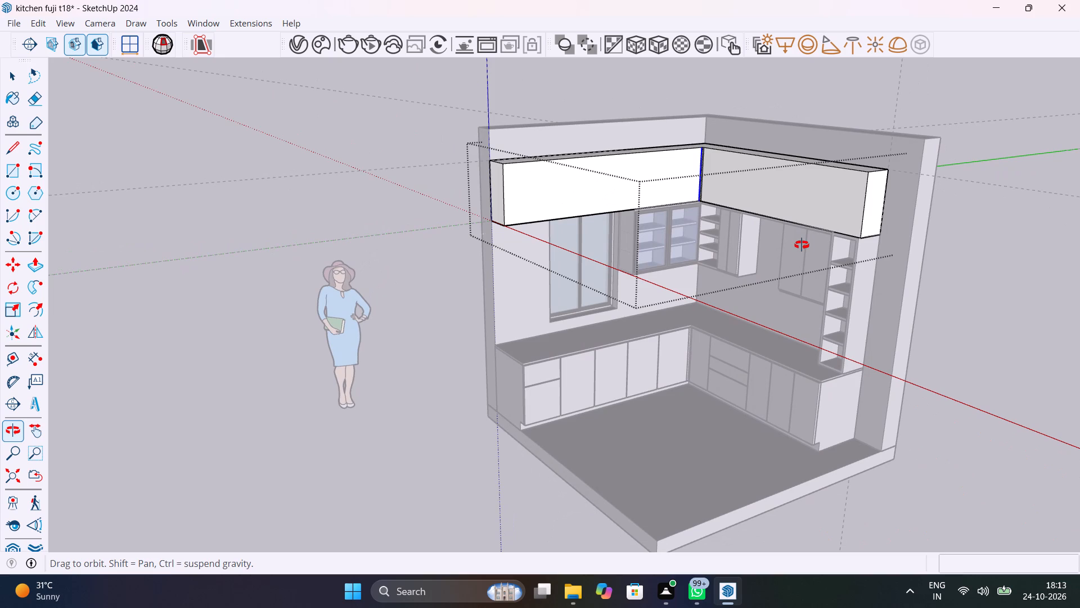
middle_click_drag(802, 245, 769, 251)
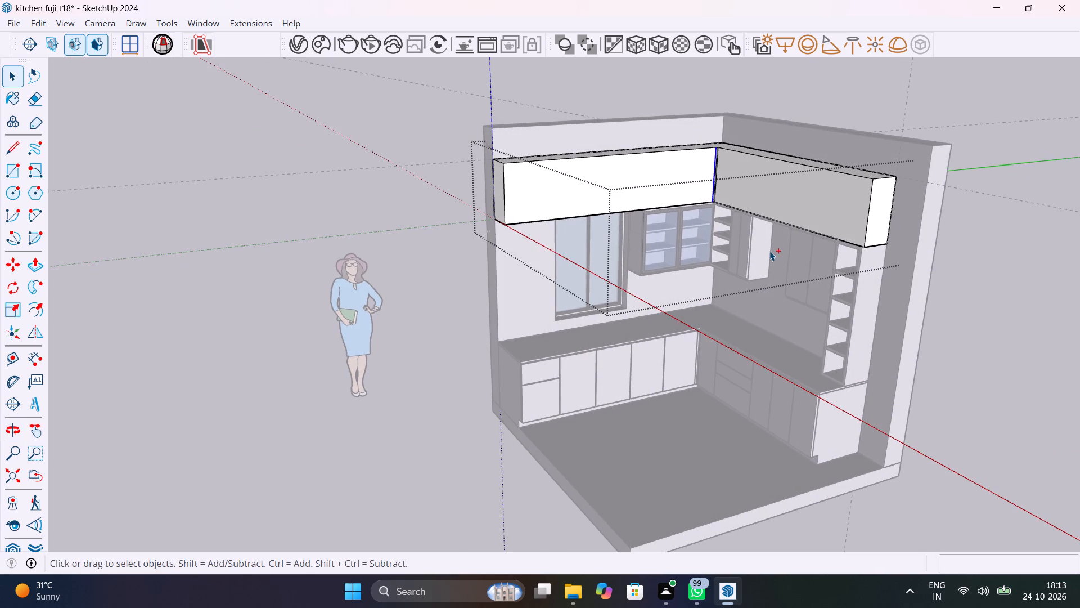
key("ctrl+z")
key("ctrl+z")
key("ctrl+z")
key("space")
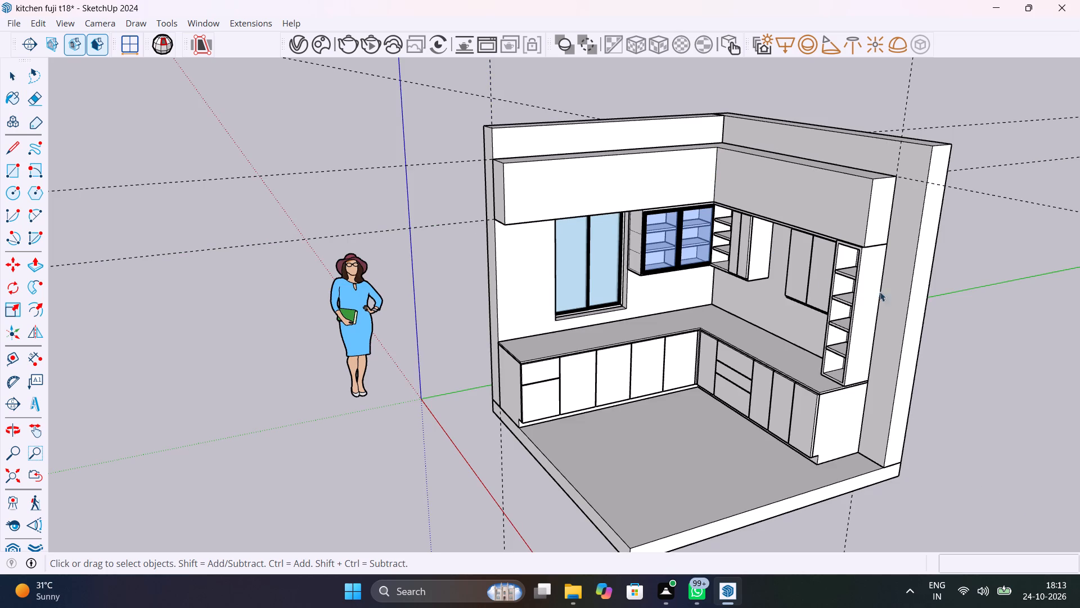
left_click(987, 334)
Draw a rectangle of about 8' 1 5/8" by 2' covering the window-wall loft's entire front face.
scroll(684, 204, "up", 7)
scroll(714, 238, "down", 3)
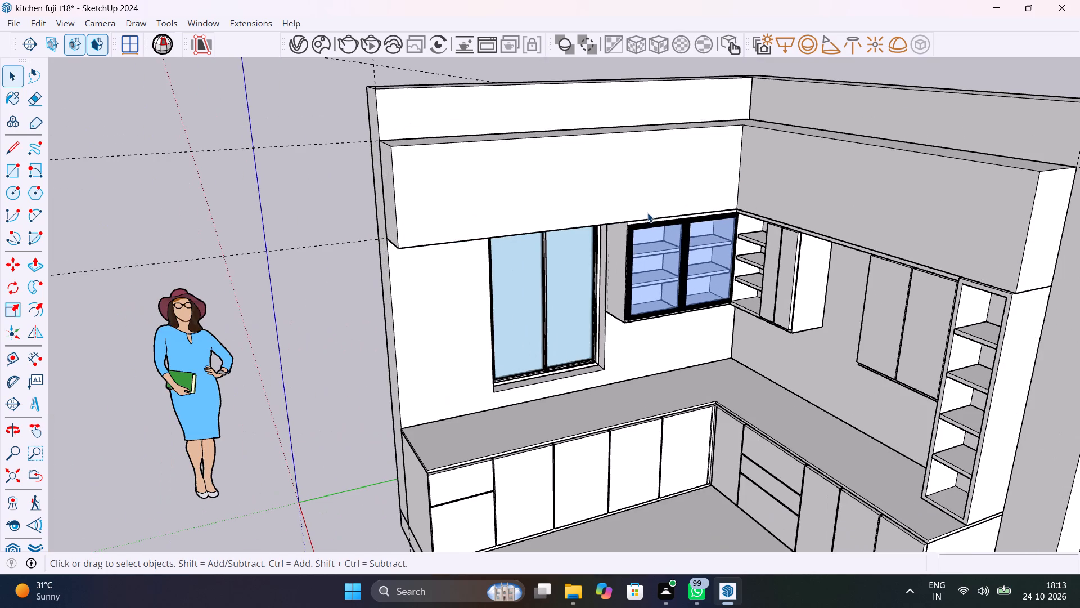
left_click(641, 209)
scroll(641, 209, "down", 5)
left_click(425, 149)
middle_click_drag(649, 213, 547, 241)
scroll(528, 175, "up", 4)
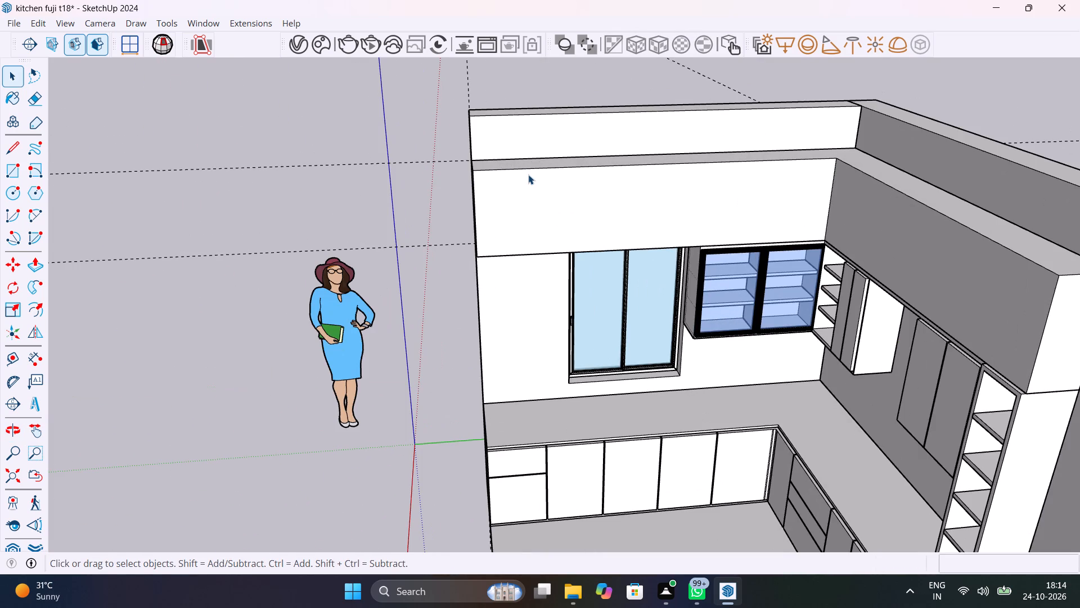
key("r")
left_click(476, 172)
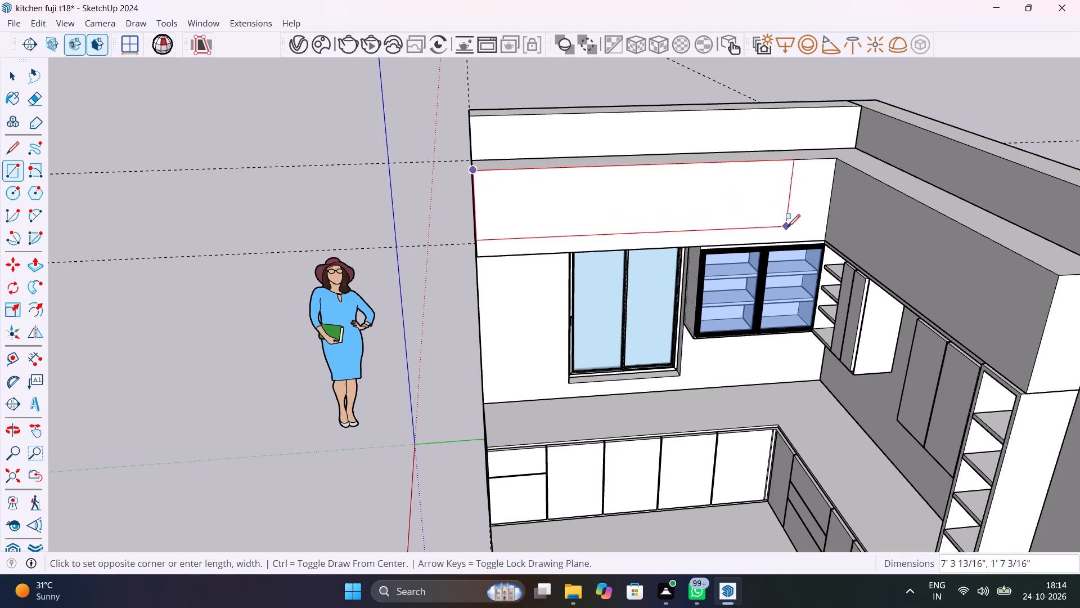
left_click(818, 239)
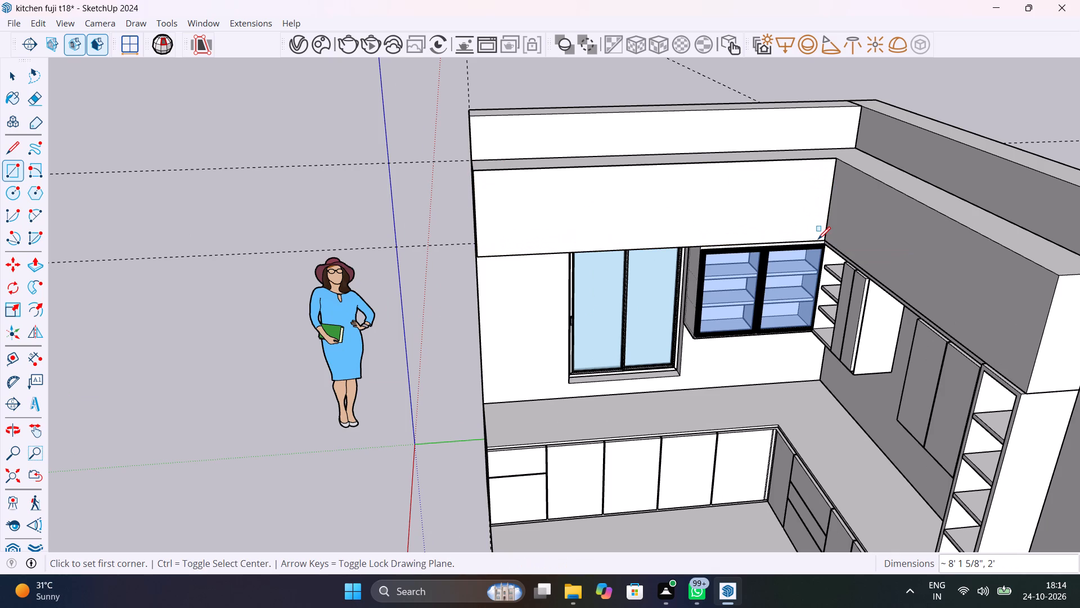
Push/Pull the new rectangle 1" outward as a front panel for the window-wall loft.
key("p")
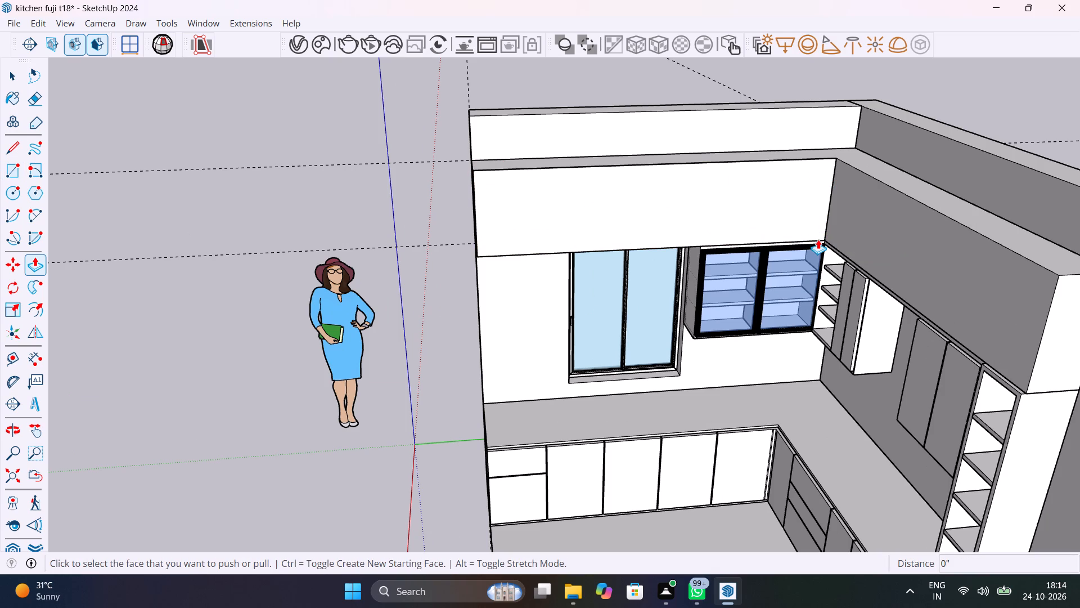
left_click(780, 213)
type("1\"")
key("Return")
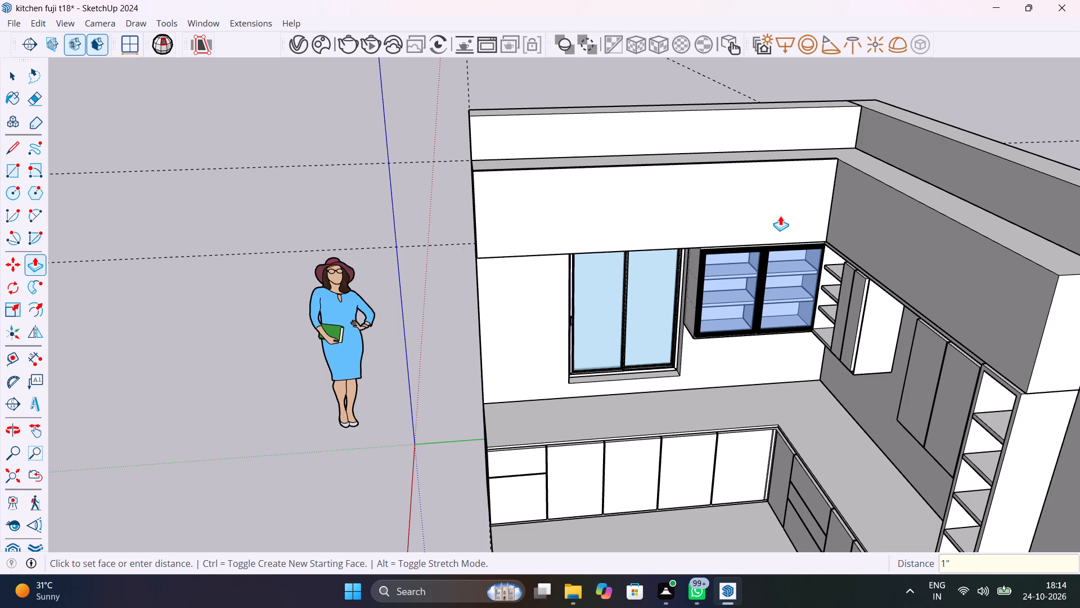
key("space")
Copy the front panel's vertical edge at the inner corner 1" along the panel's face.
scroll(819, 184, "up", 8)
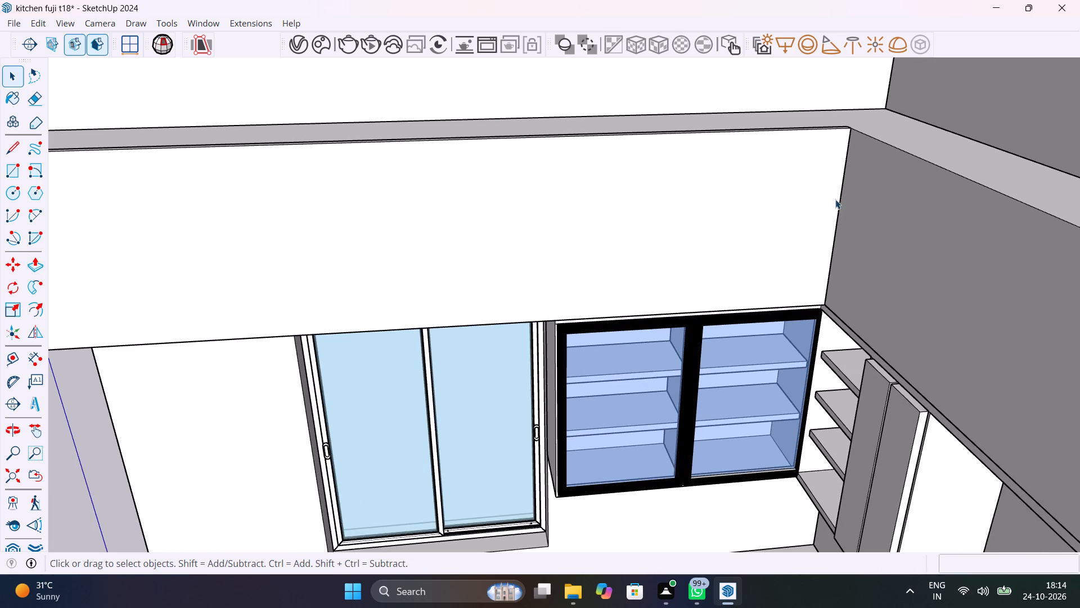
left_click(841, 196)
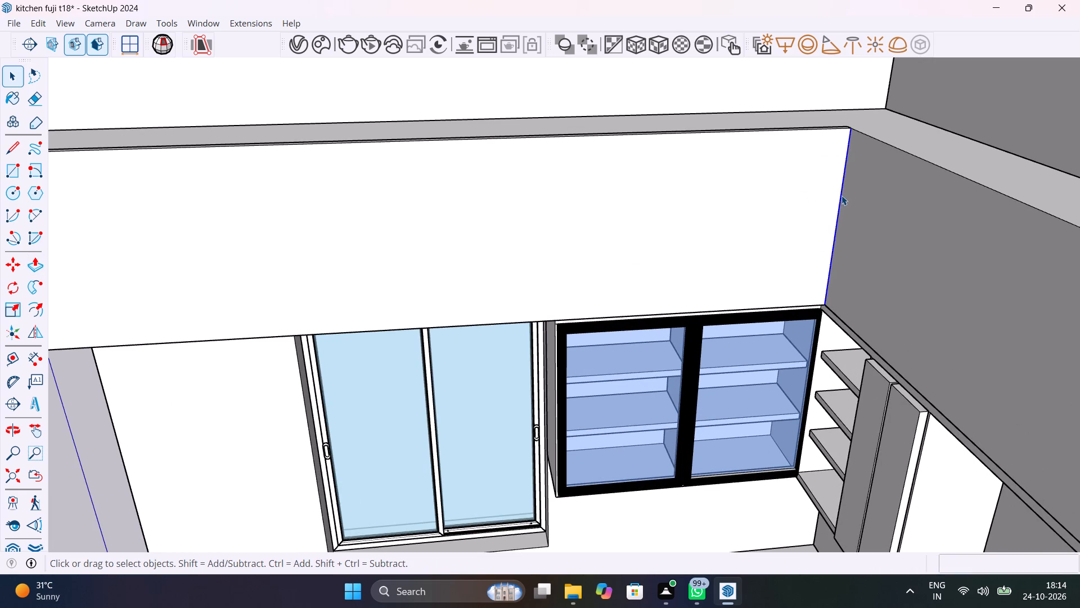
key("m")
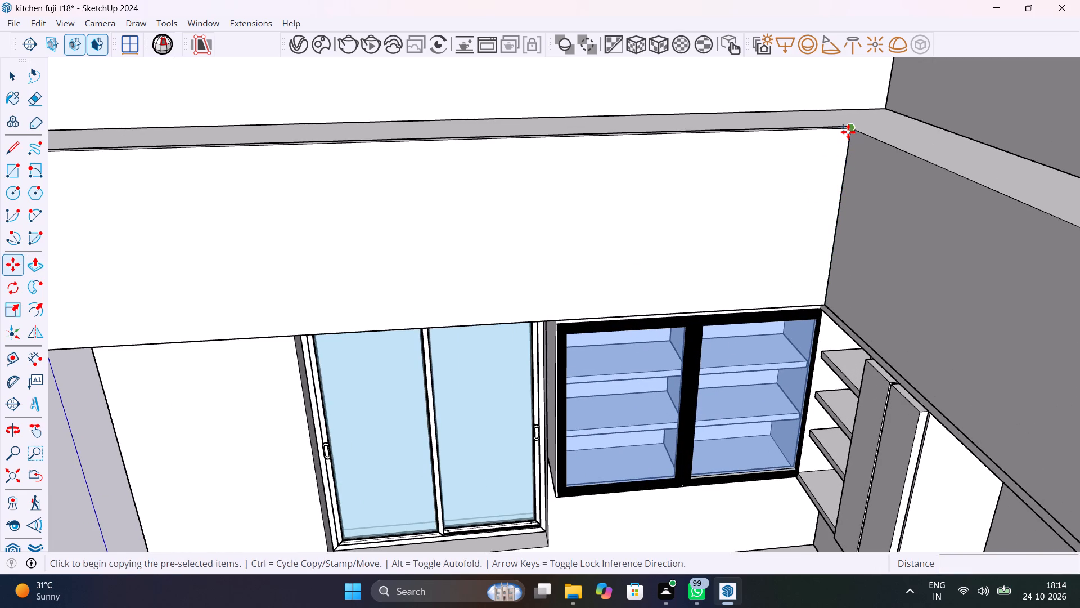
left_click(848, 132)
type("1\"")
key("Return")
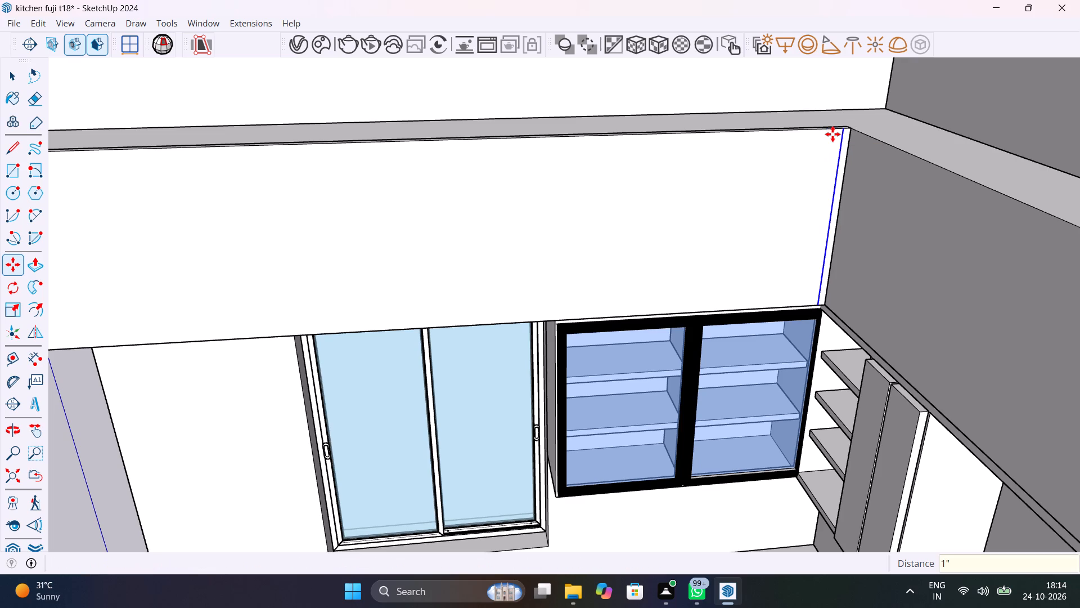
Push/Pull the 1" strip about 7' 2 1/4" along the other wall to the loft's outer end.
key("p")
left_click(845, 150)
scroll(867, 218, "down", 6)
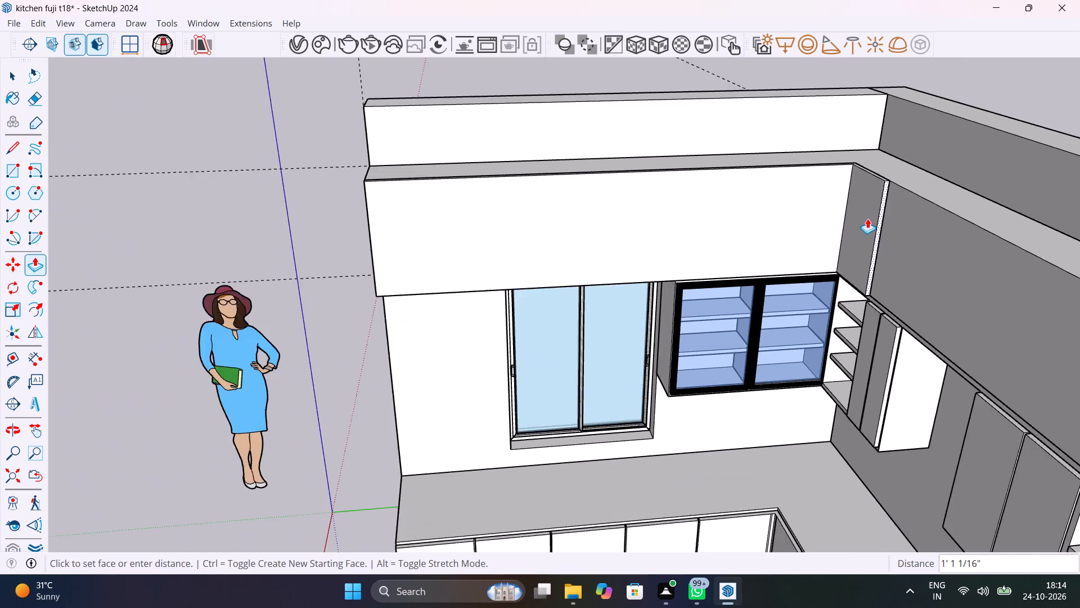
scroll(867, 218, "down", 10)
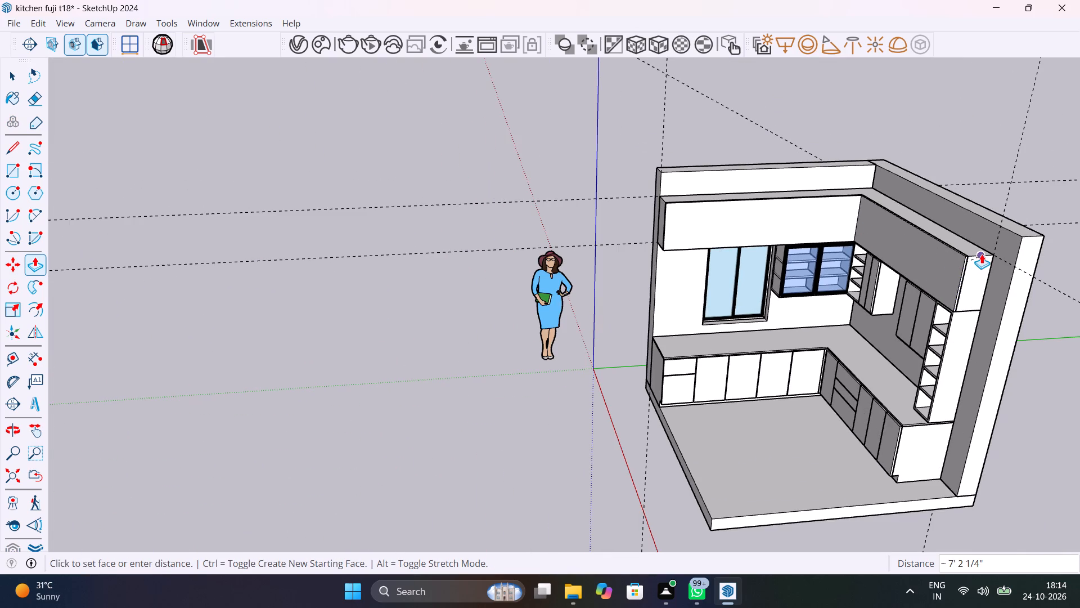
left_click(982, 253)
key("space")
Select the whole L-shaped front panel and make it a group.
triple_click(949, 284)
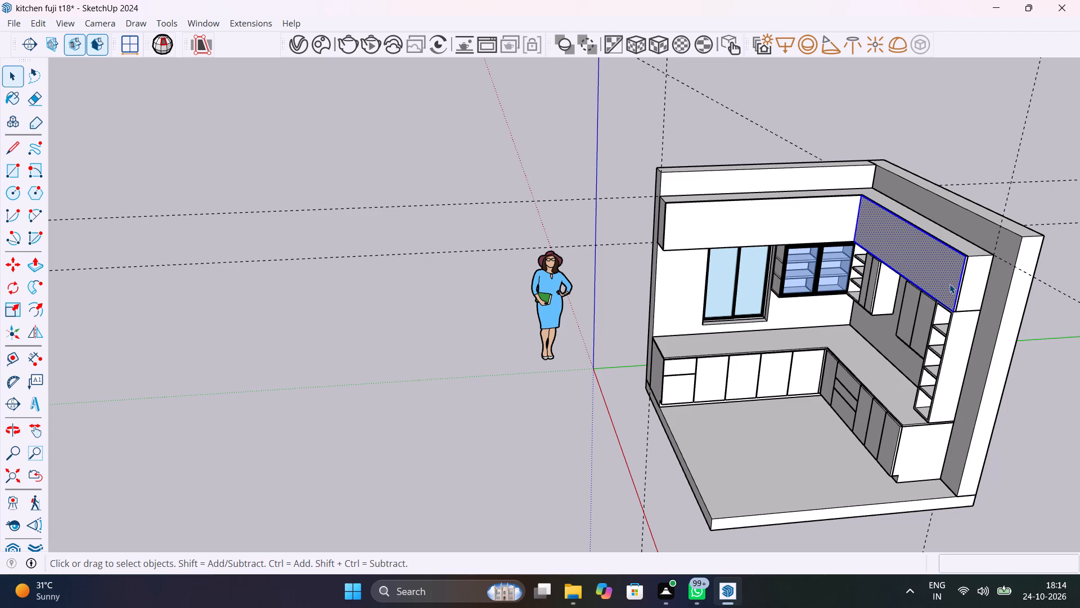
left_click(949, 284)
right_click(949, 283)
left_click(1018, 124)
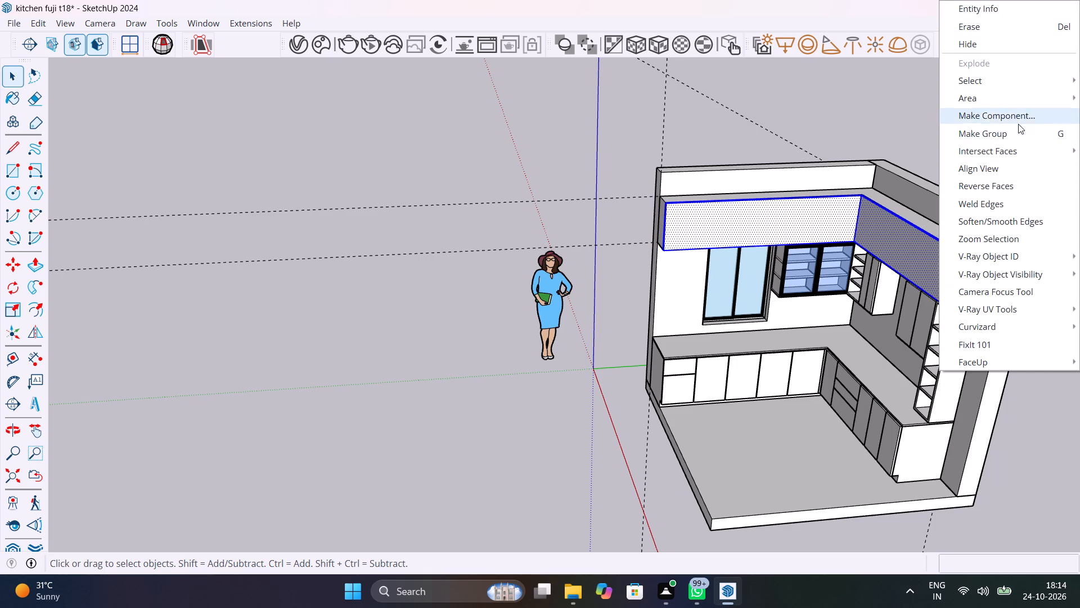
left_click(620, 81)
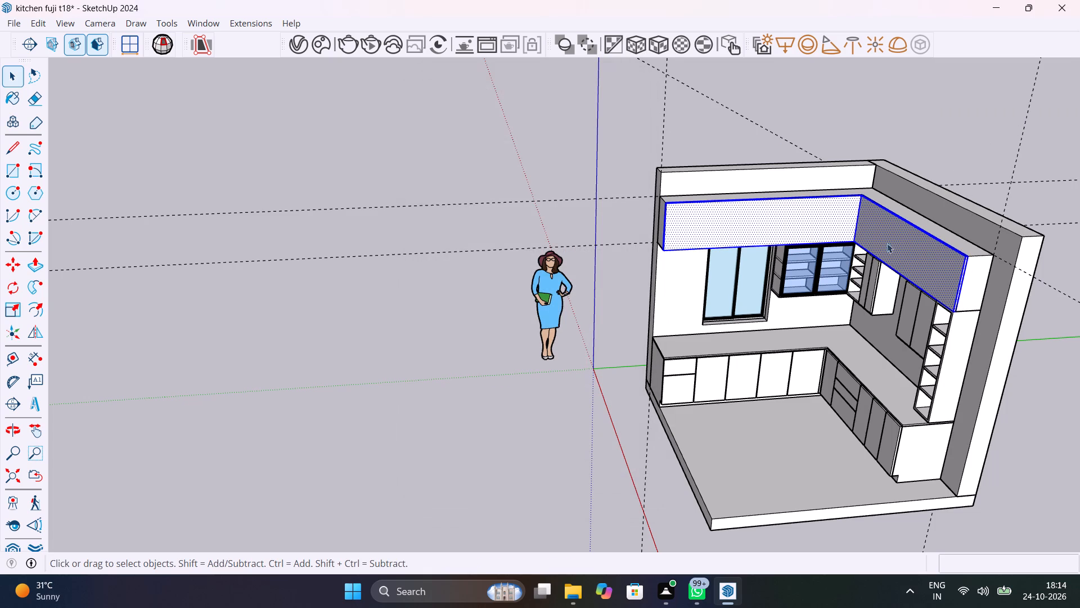
right_click(928, 266)
left_click(952, 132)
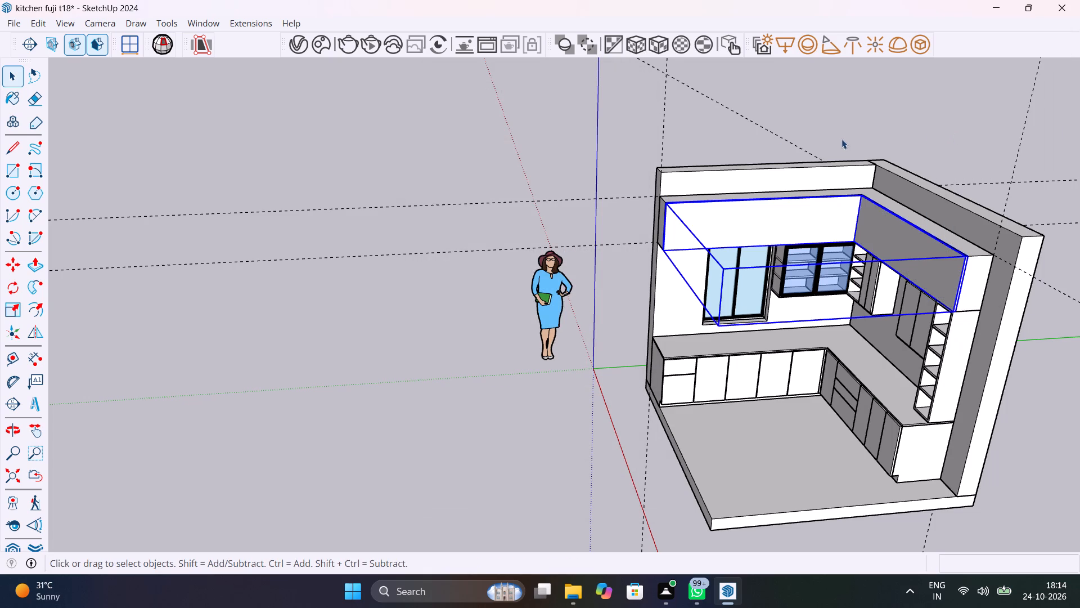
left_click(898, 123)
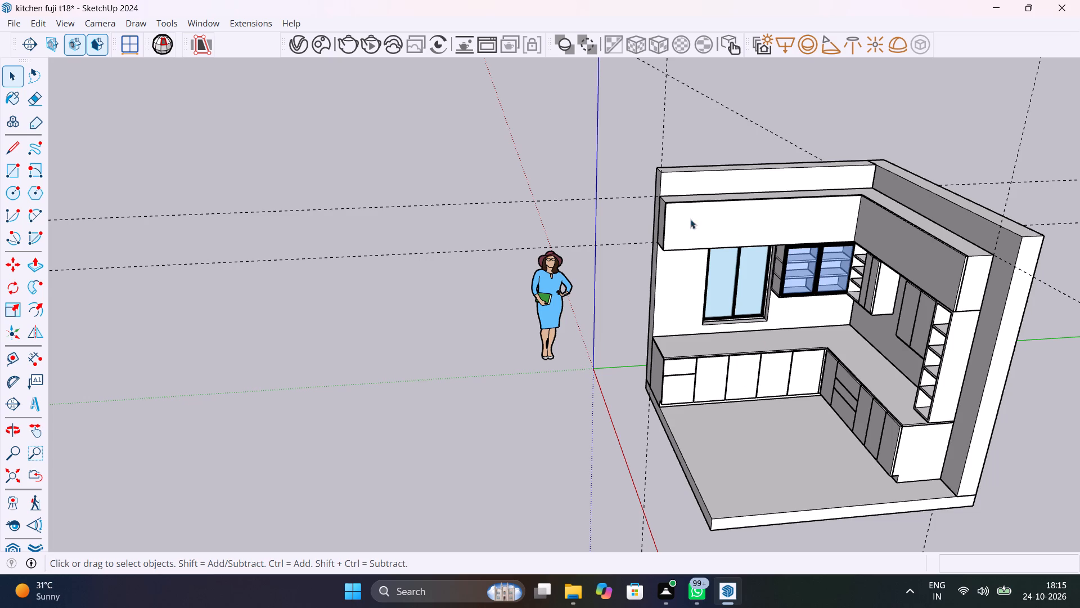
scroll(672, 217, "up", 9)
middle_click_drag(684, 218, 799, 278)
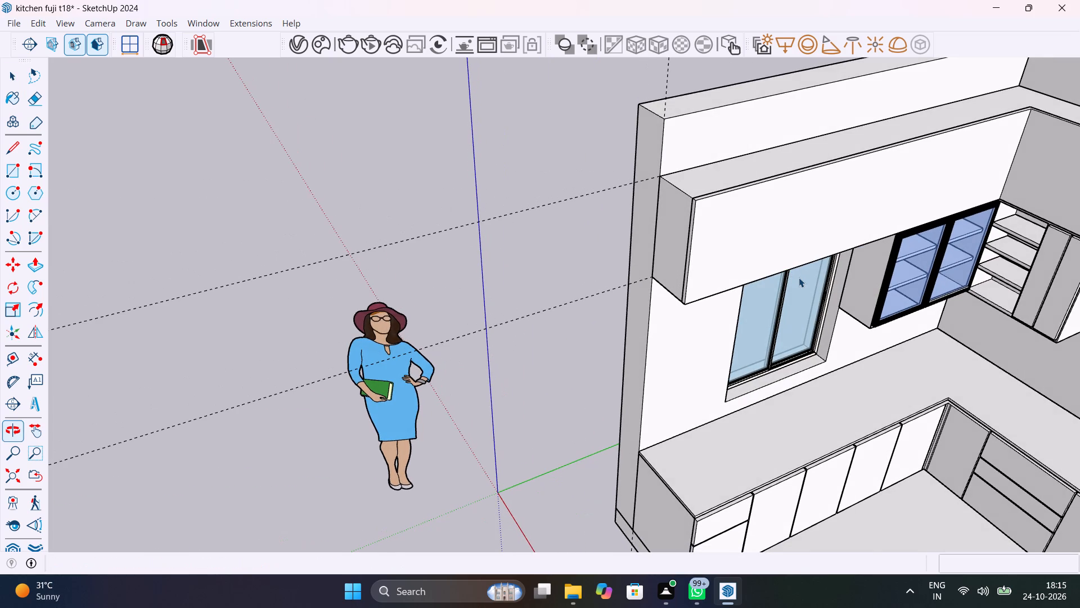
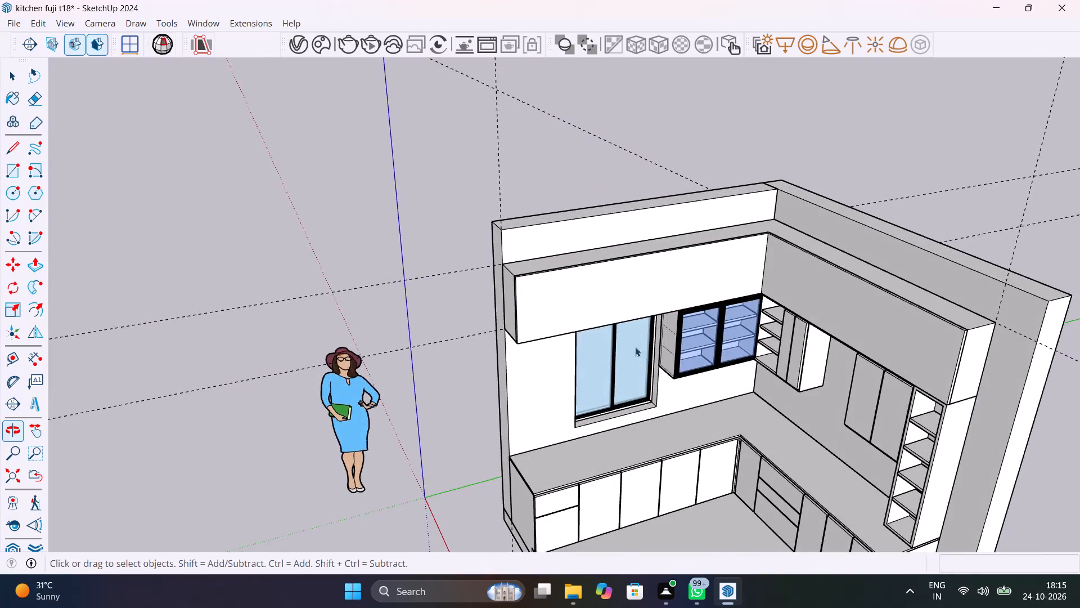
Inside the front panel group, copy the inner corner's vertical edge 1" along the face on the side wall.
scroll(738, 254, "up", 8)
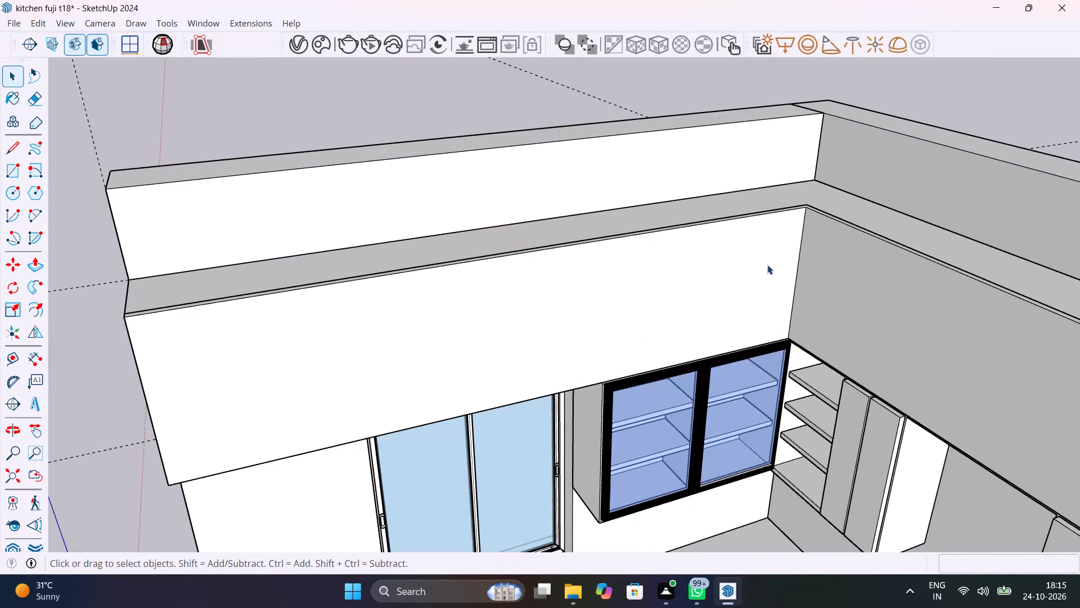
left_click(803, 218)
double_click(804, 231)
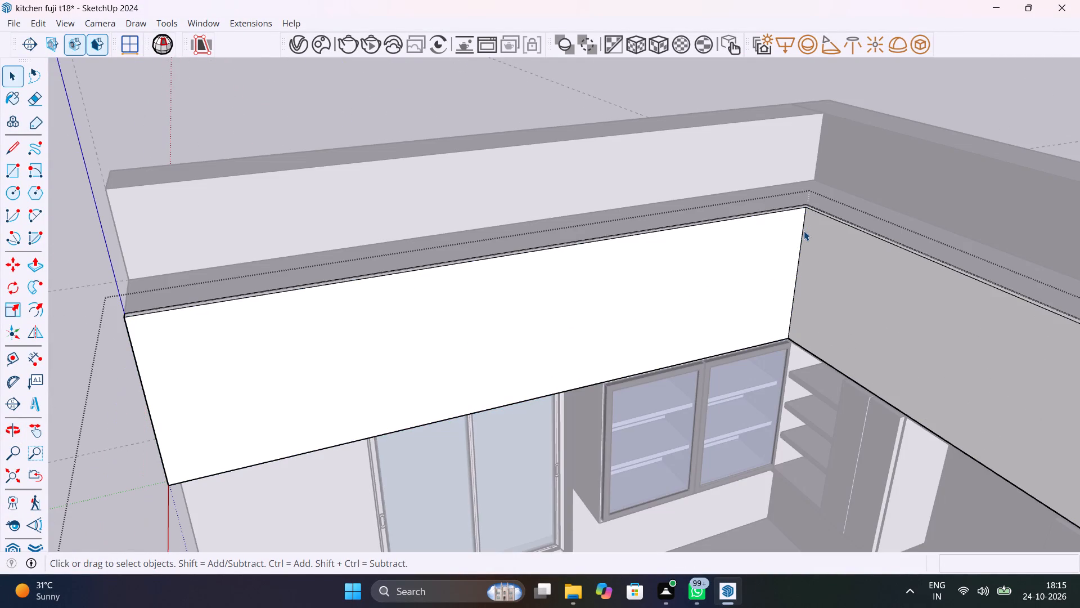
left_click(804, 231)
left_click(804, 231)
key("m")
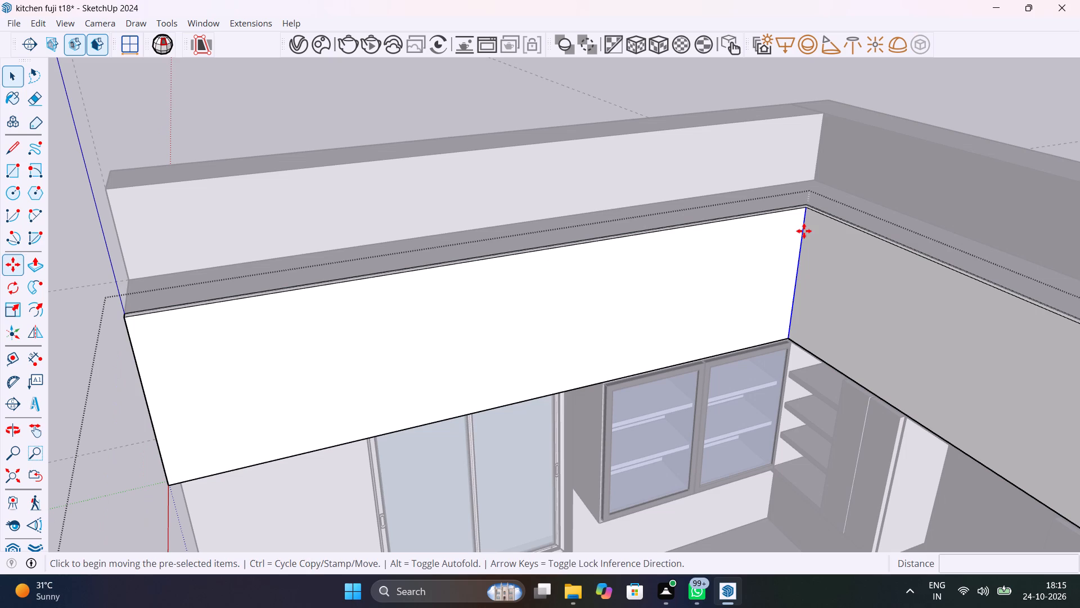
left_click(805, 208)
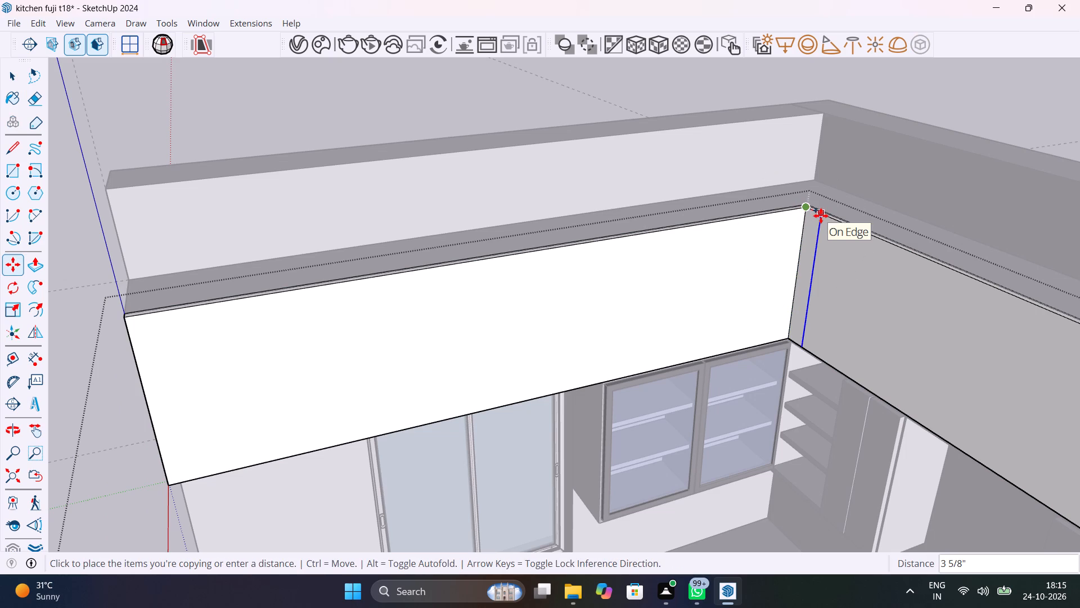
type("18mm")
key("Return")
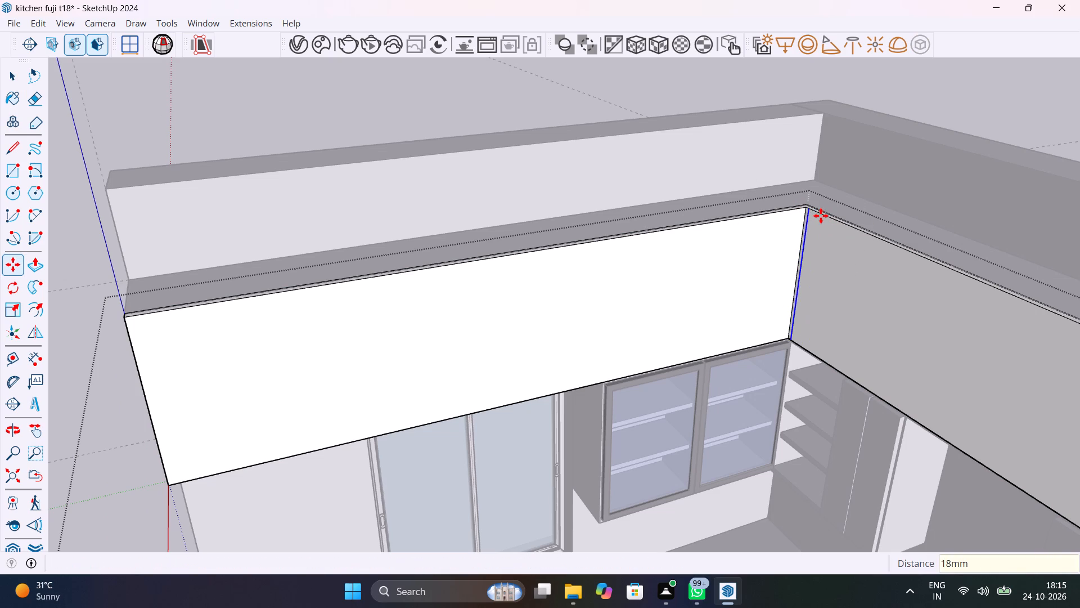
type("1\"")
key("Return")
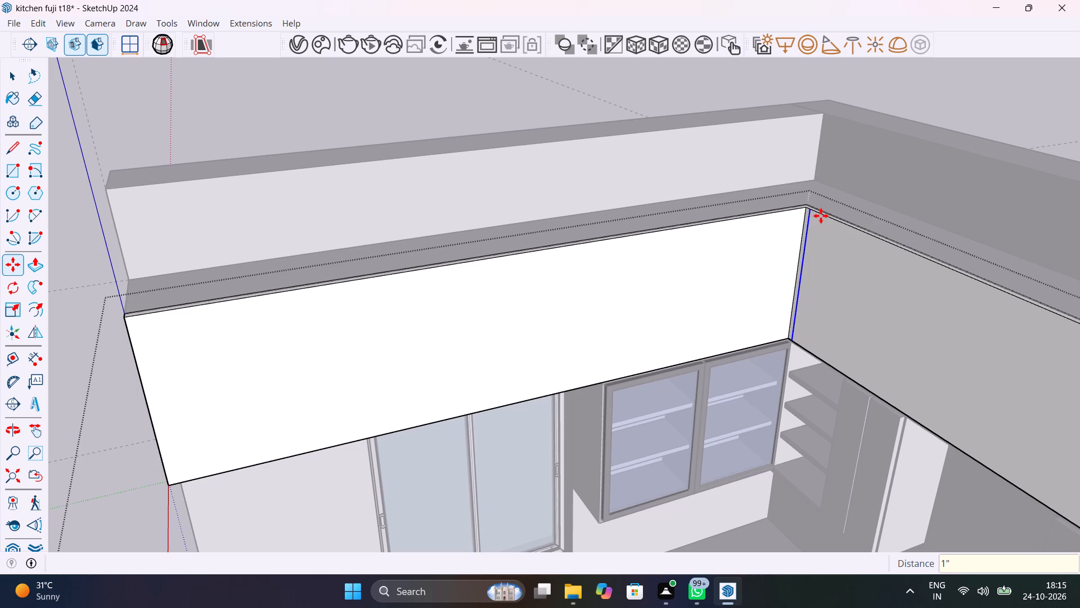
Copy the inner corner's vertical edge 1" onto the window-wall face of the front panel.
scroll(821, 216, "up", 6)
key("space")
left_click(792, 229)
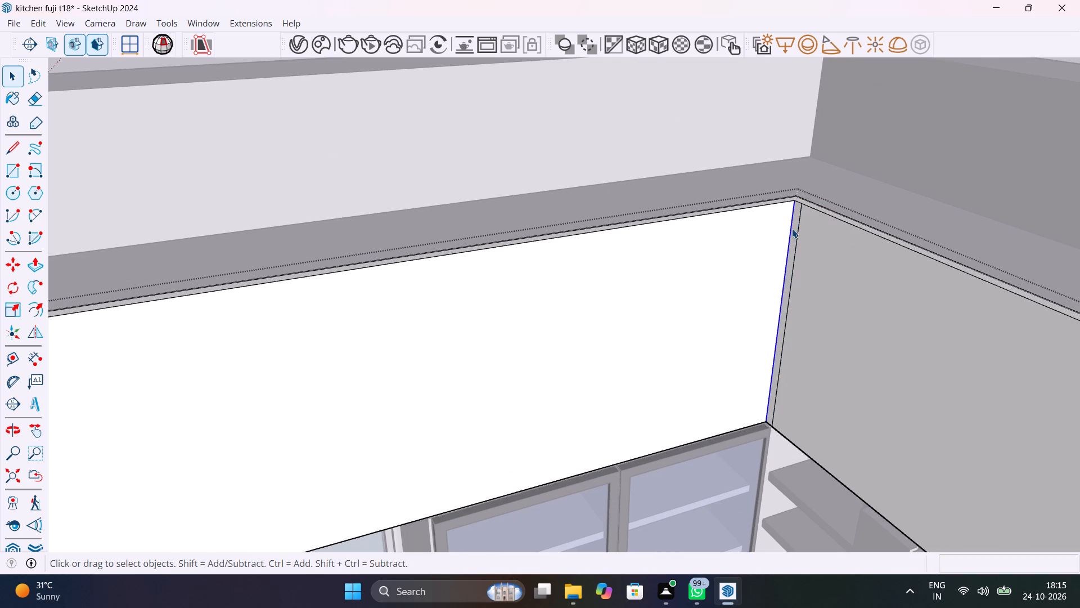
key("m")
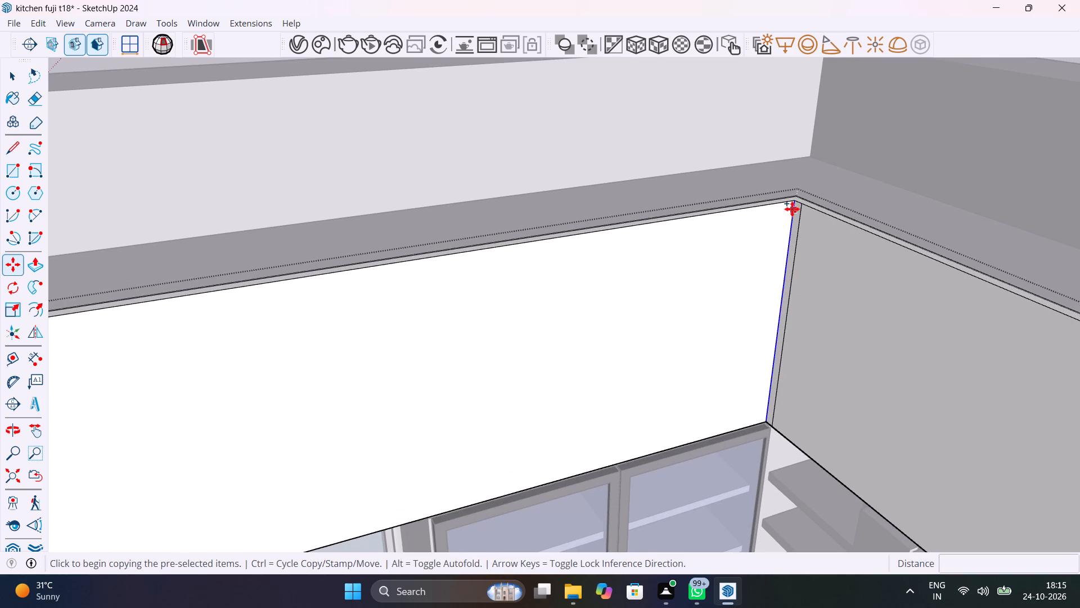
left_click(792, 206)
type("1\"")
key("Return")
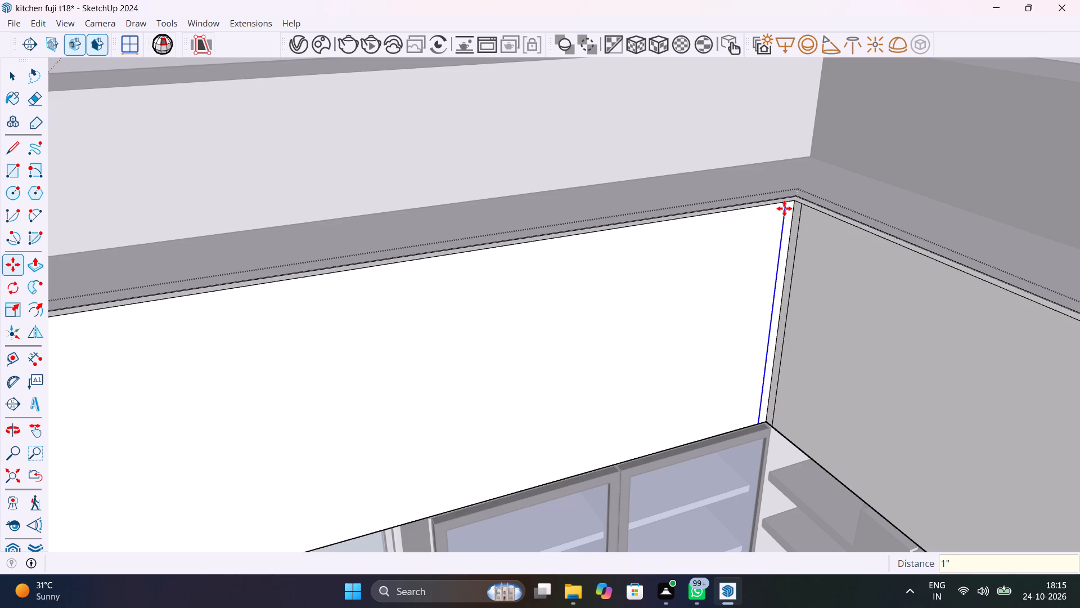
scroll(784, 208, "down", 11)
scroll(443, 280, "up", 5)
key("space")
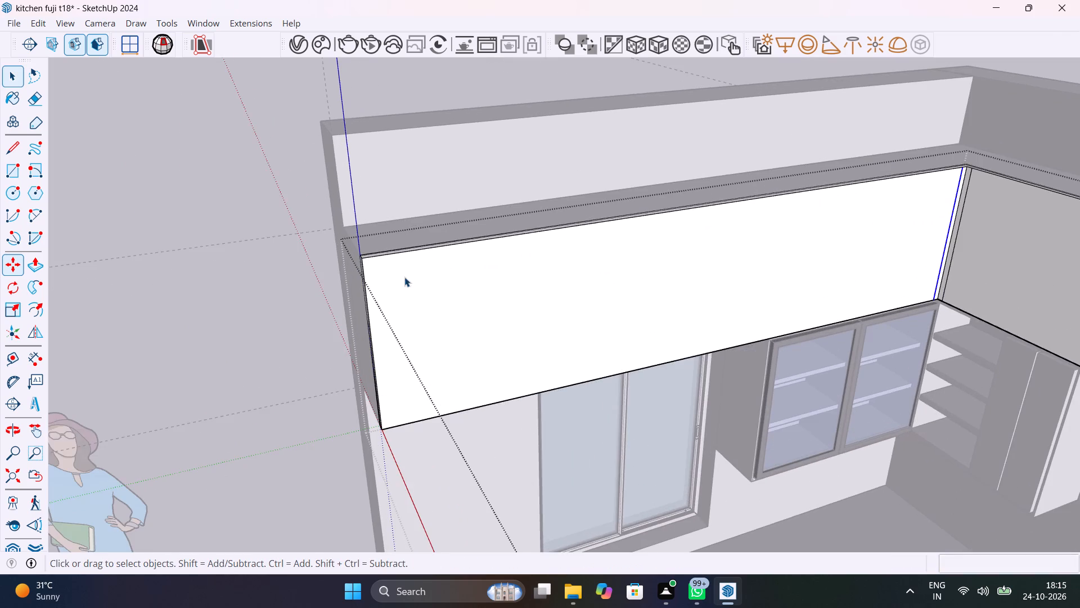
Copy the vertical edge at the window-wall panel's outer end 1" inward along the face.
scroll(382, 276, "up", 8)
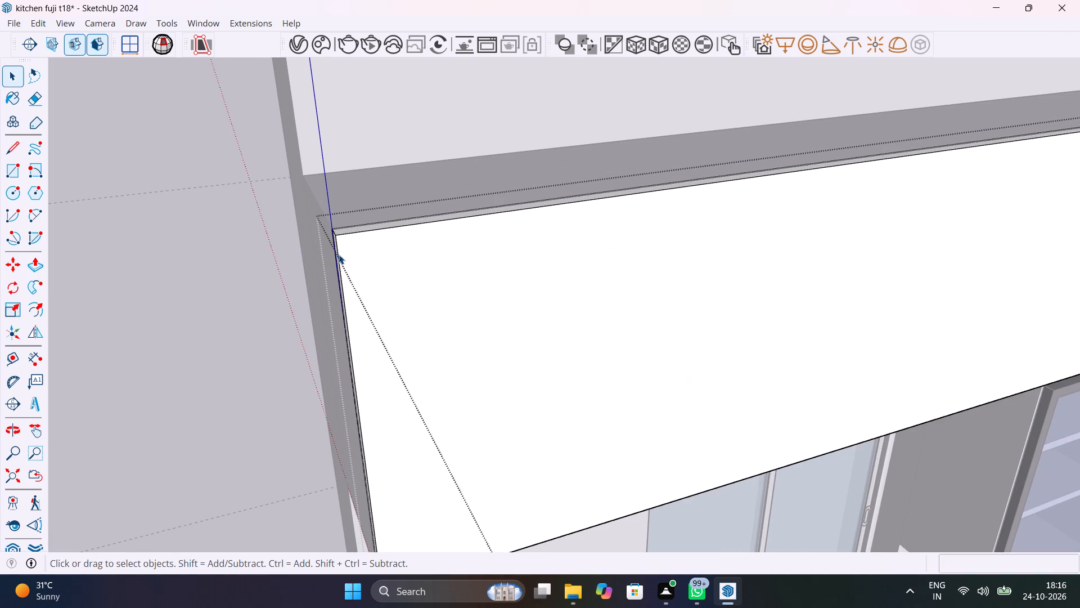
left_click(339, 256)
key("m")
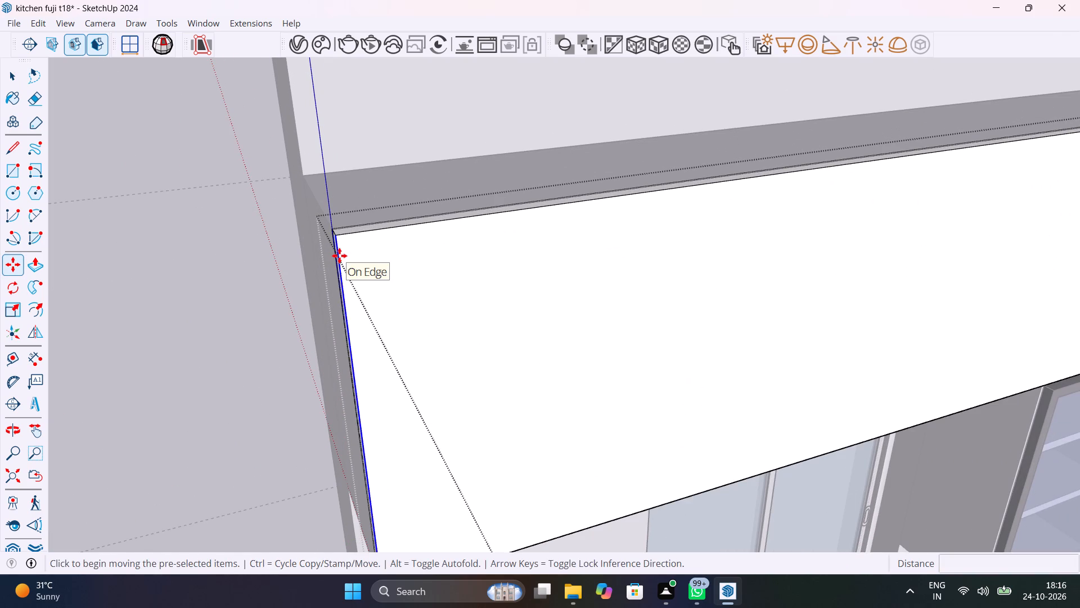
left_click(335, 240)
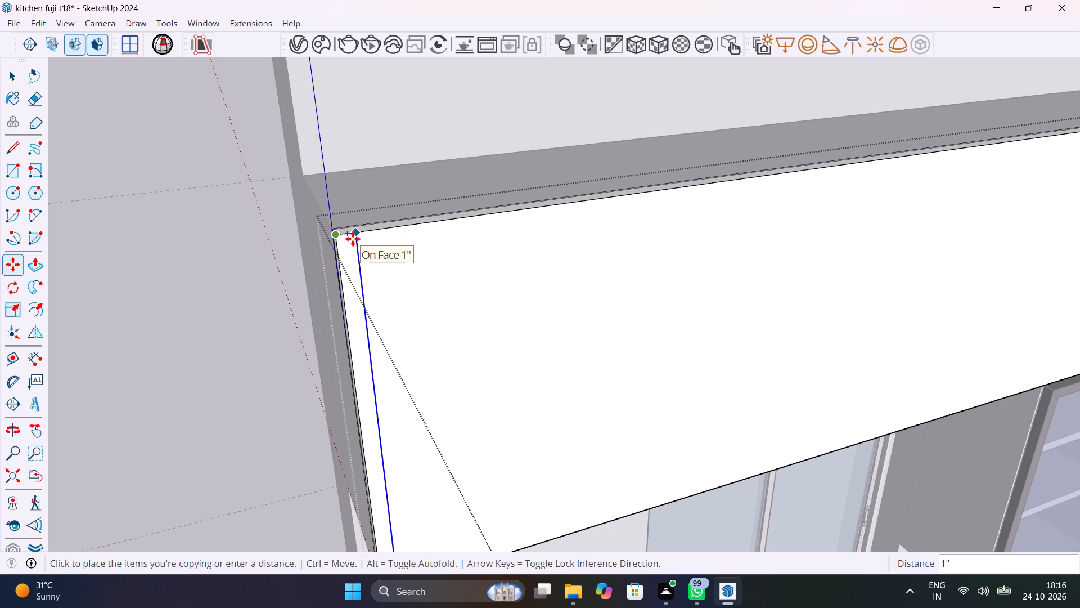
type("1\"")
key("Return")
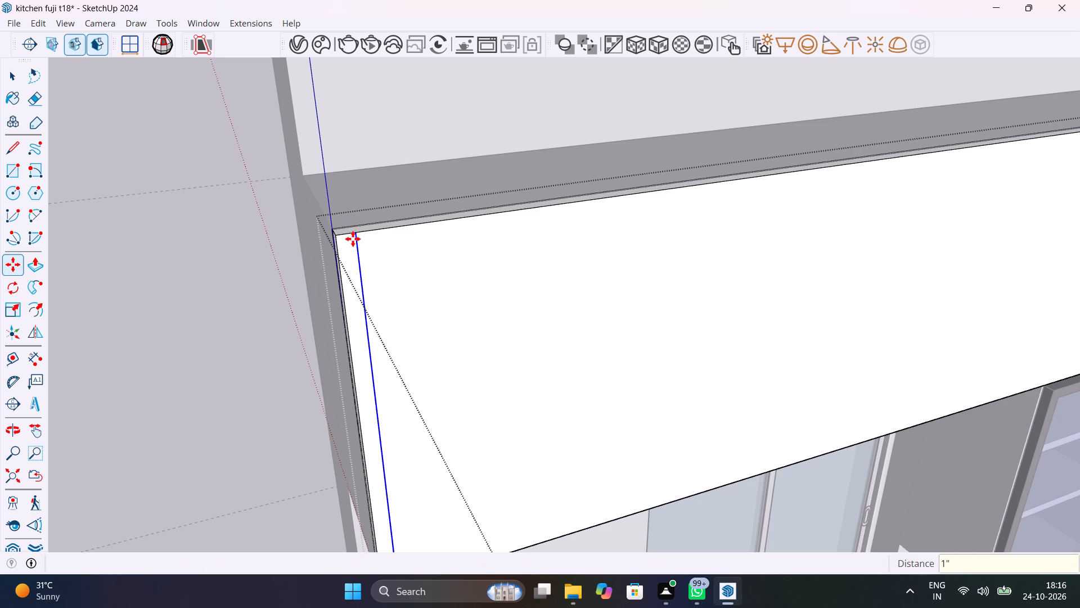
scroll(353, 239, "down", 6)
scroll(520, 318, "down", 5)
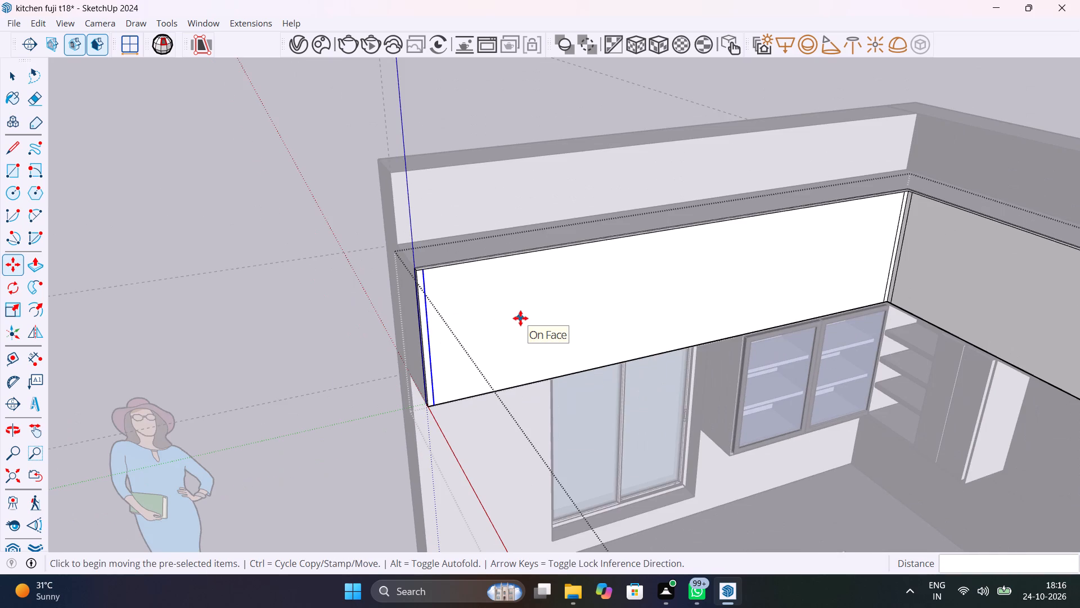
key("space")
Copy the outer 1" margin line 8' 1" to the inner margin line and divide the span into 5 equal shutters.
left_click(422, 276)
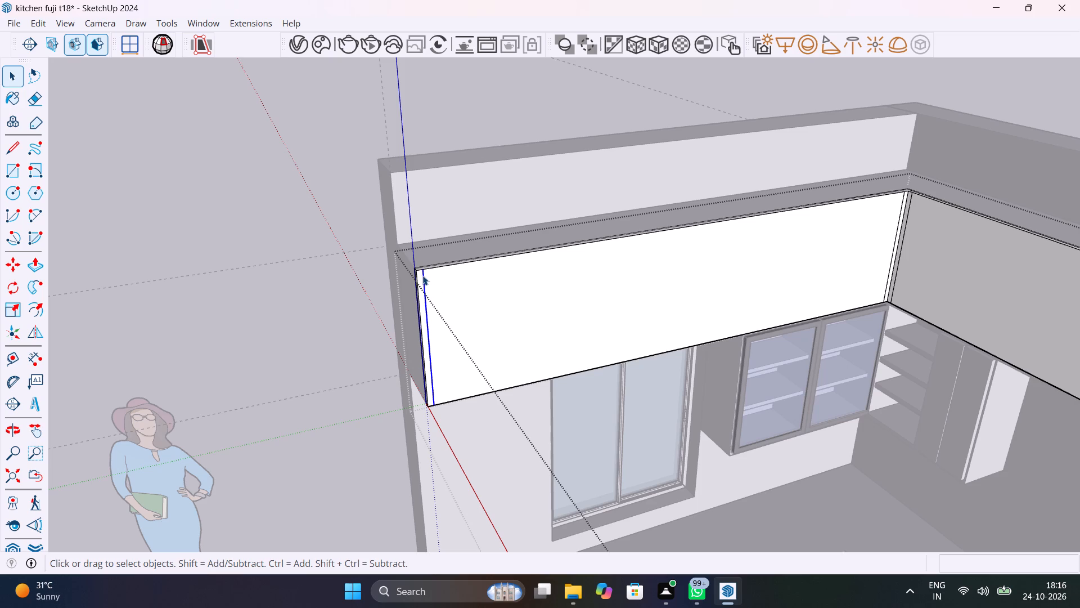
key("m")
left_click(422, 273)
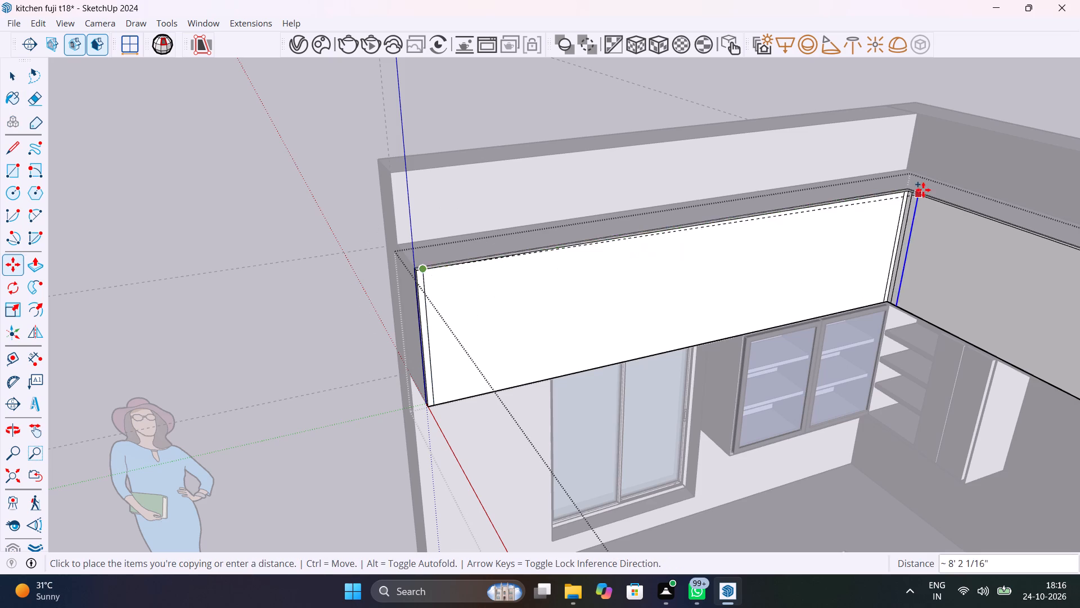
scroll(923, 190, "up", 13)
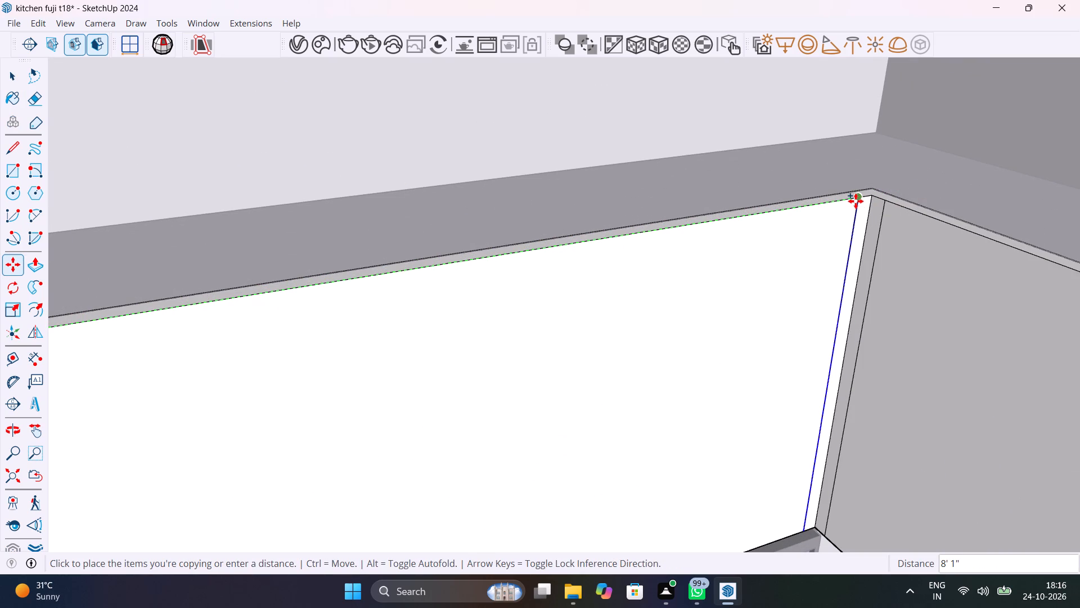
left_click(856, 200)
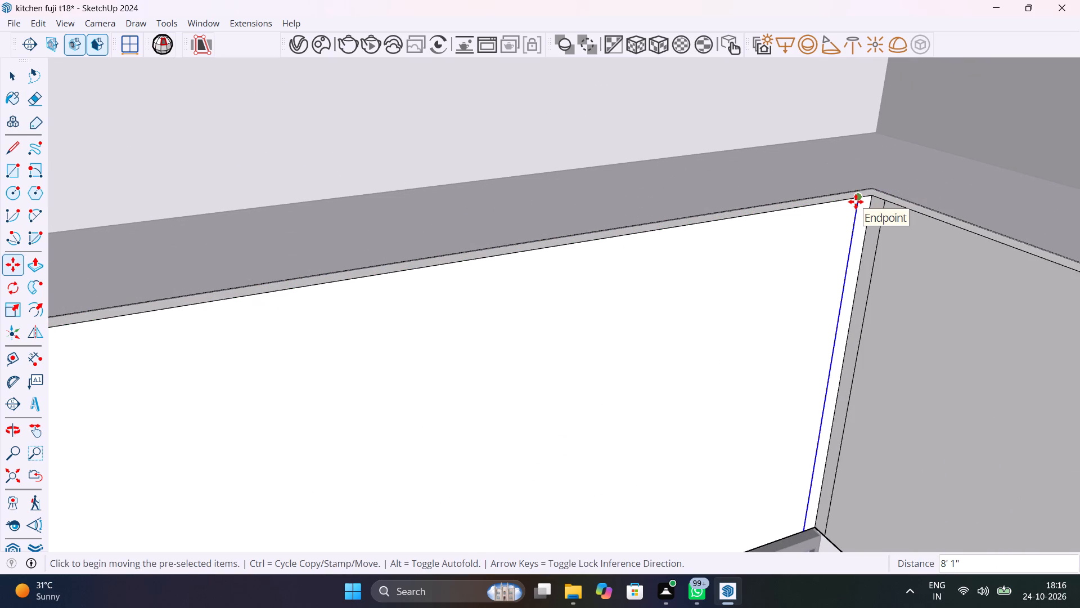
type("5/")
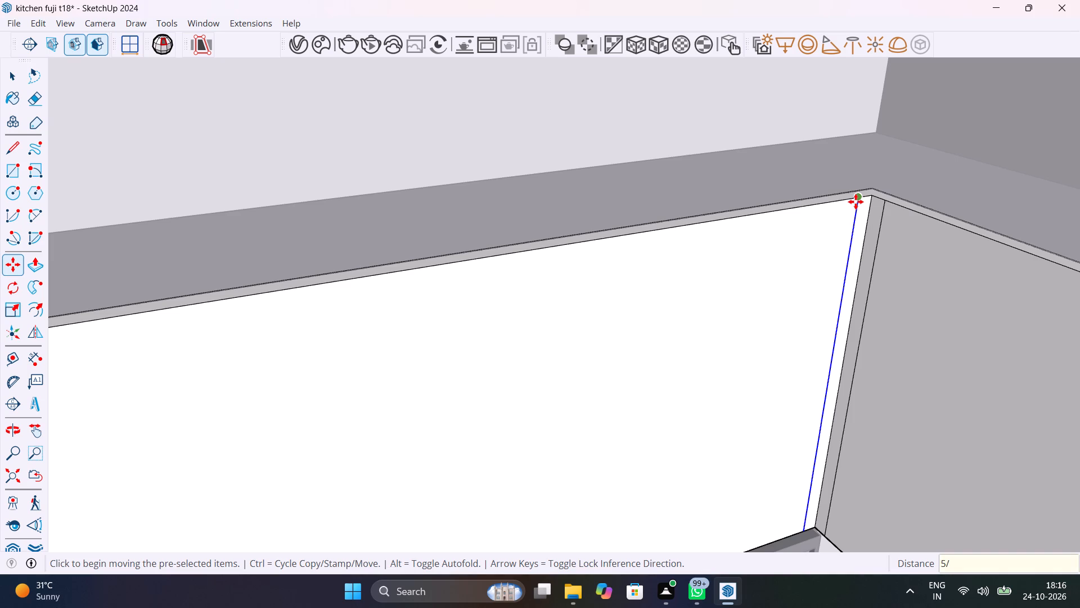
key("Return")
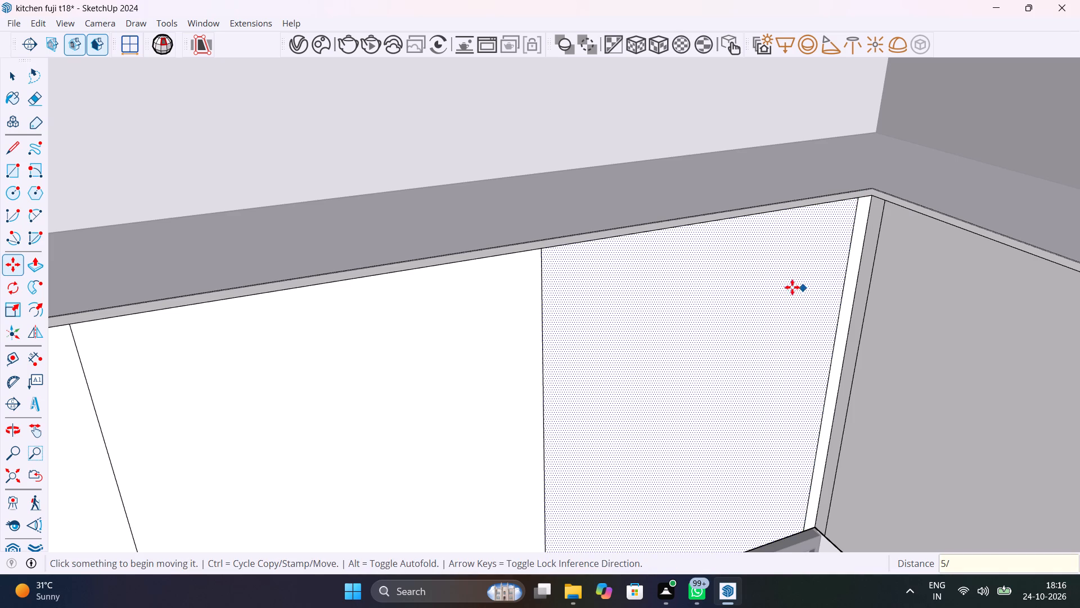
scroll(777, 285, "down", 16)
scroll(685, 340, "up", 4)
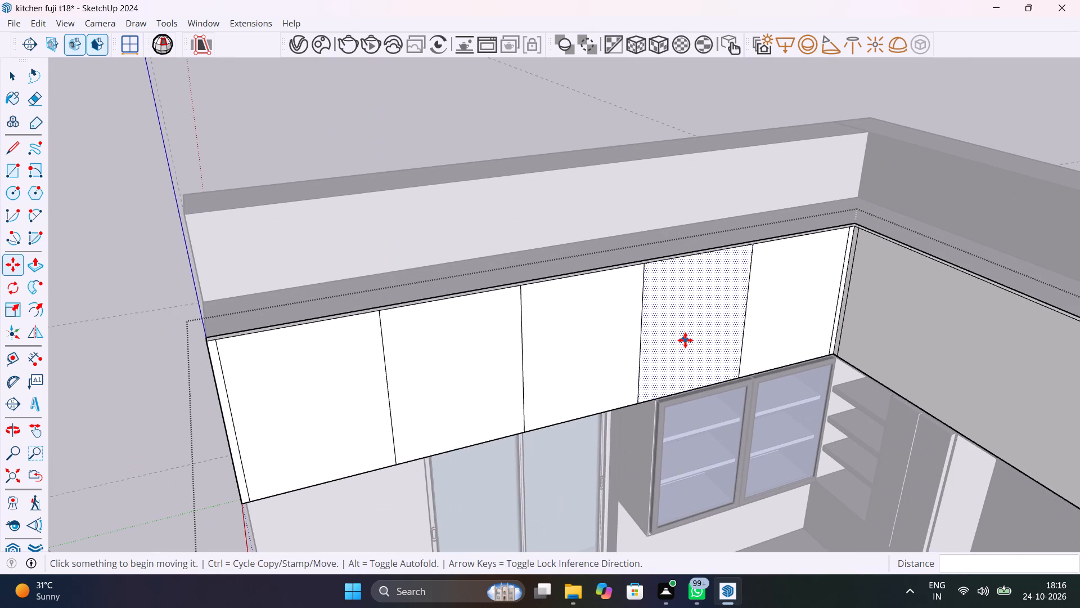
key("space")
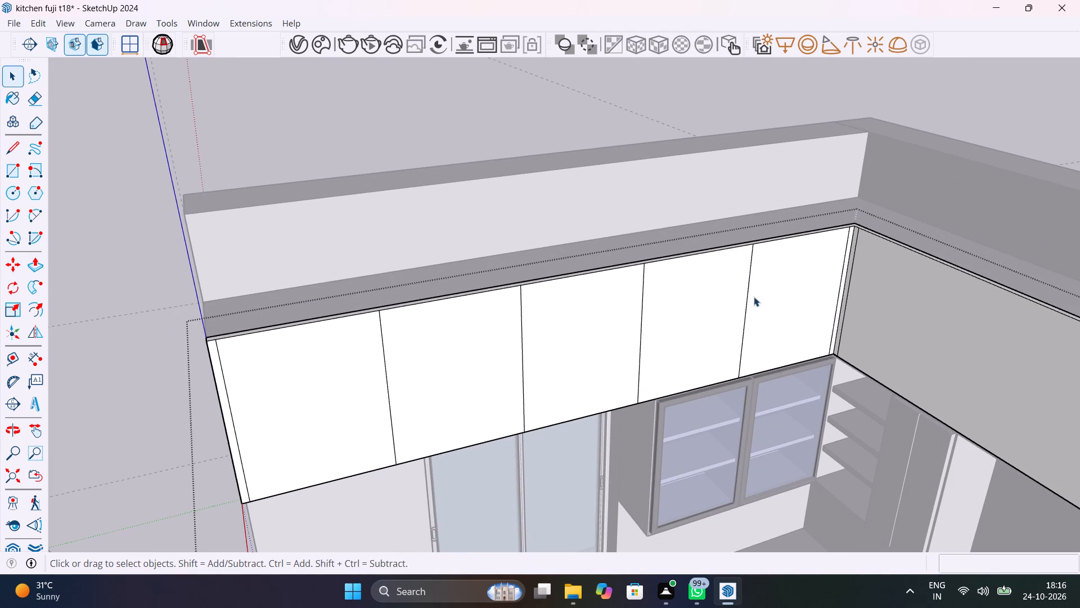
Copy the four shutter division lines 4 mm toward the window-wall panel's outer end.
left_click(750, 271)
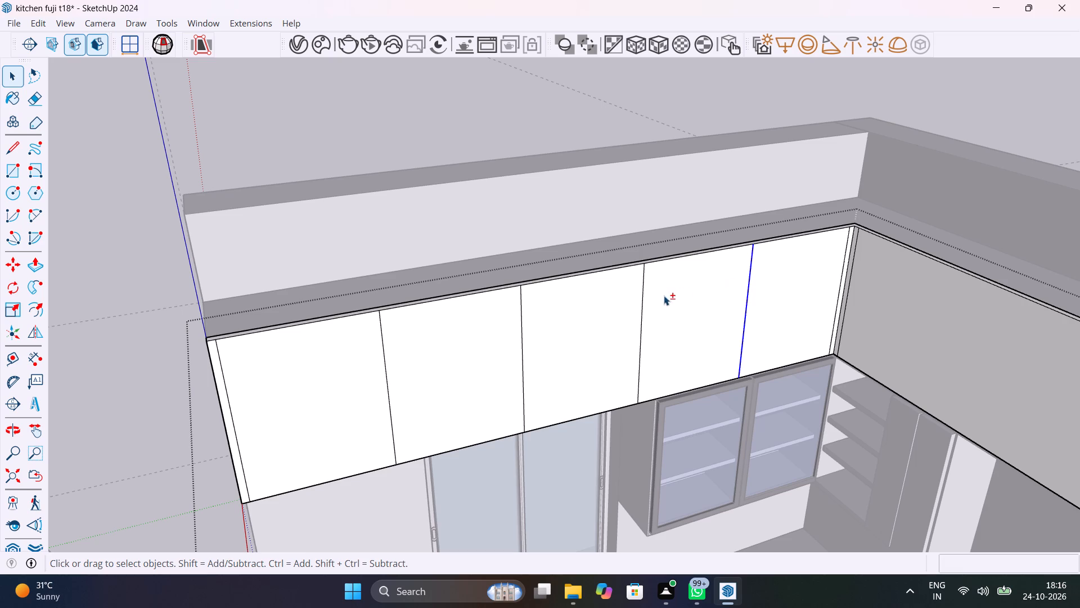
left_click(642, 320, "shift")
left_click(521, 321, "shift")
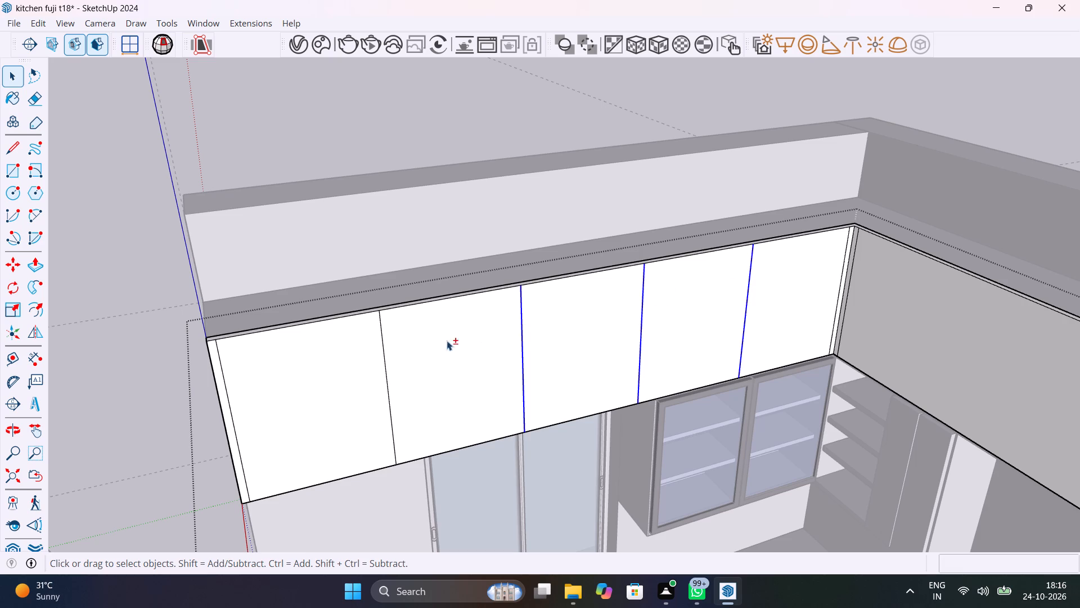
left_click(383, 350, "shift")
key("m")
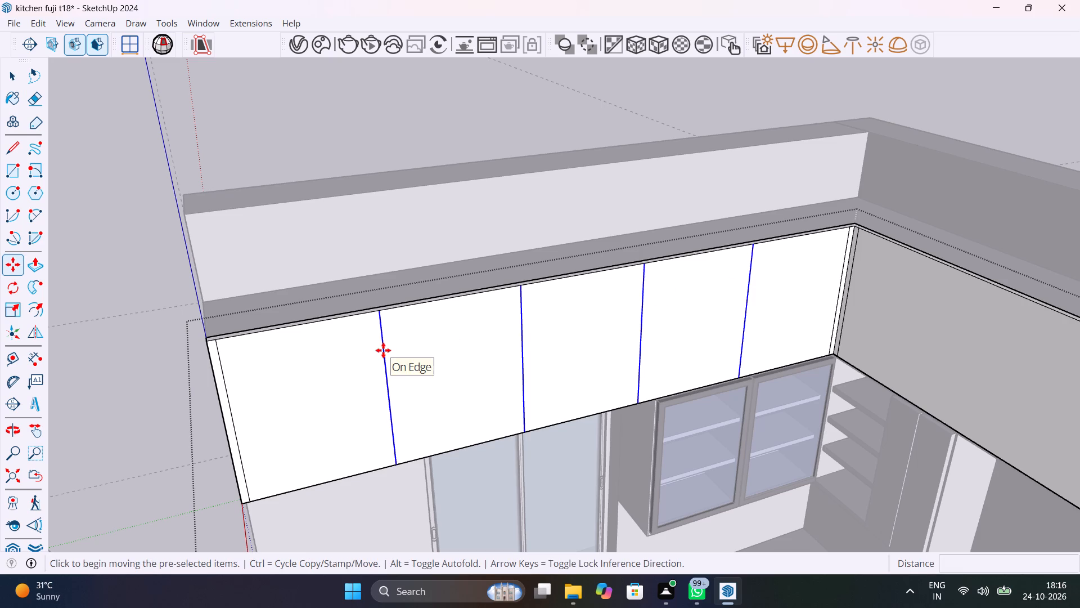
left_click(380, 316)
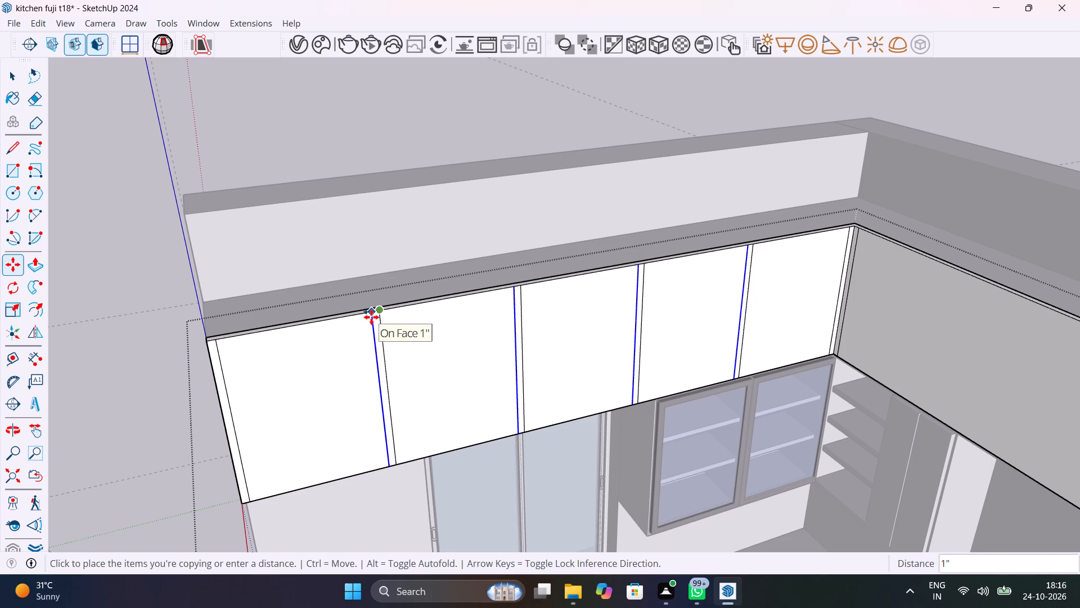
type("4mm")
key("Return")
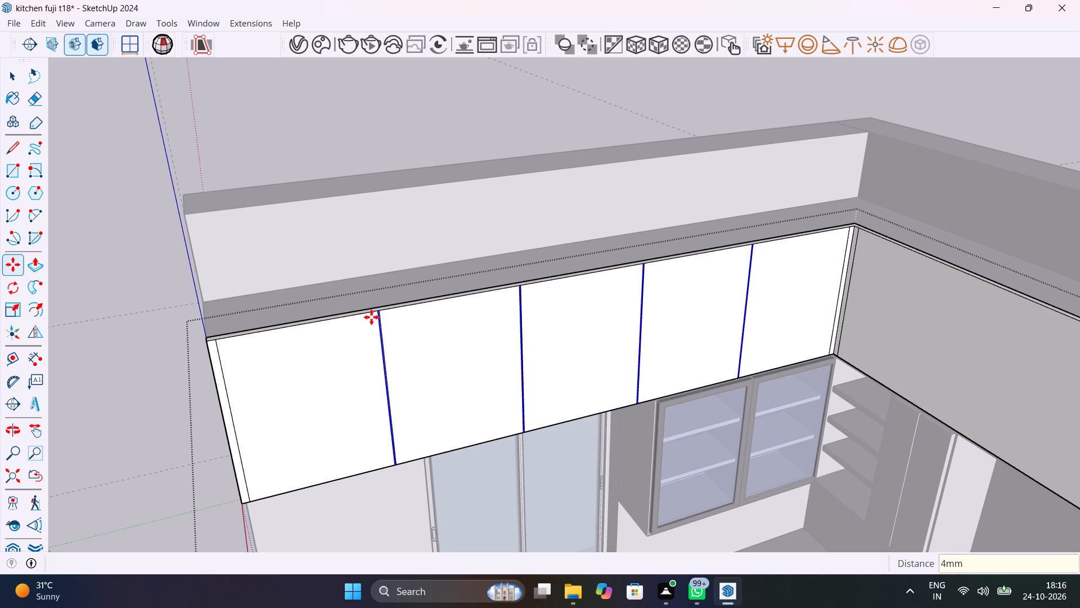
Copy the four offset lines 8 mm back toward the inner corner, past the original division lines.
scroll(371, 317, "up", 13)
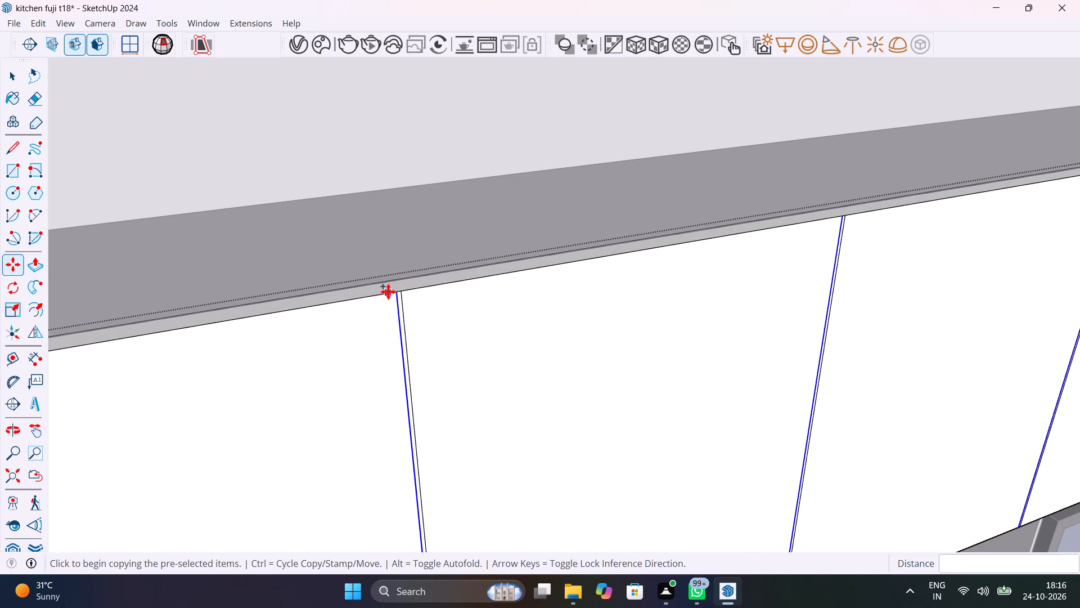
left_click(395, 293)
type("8mm")
key("Return")
key("space")
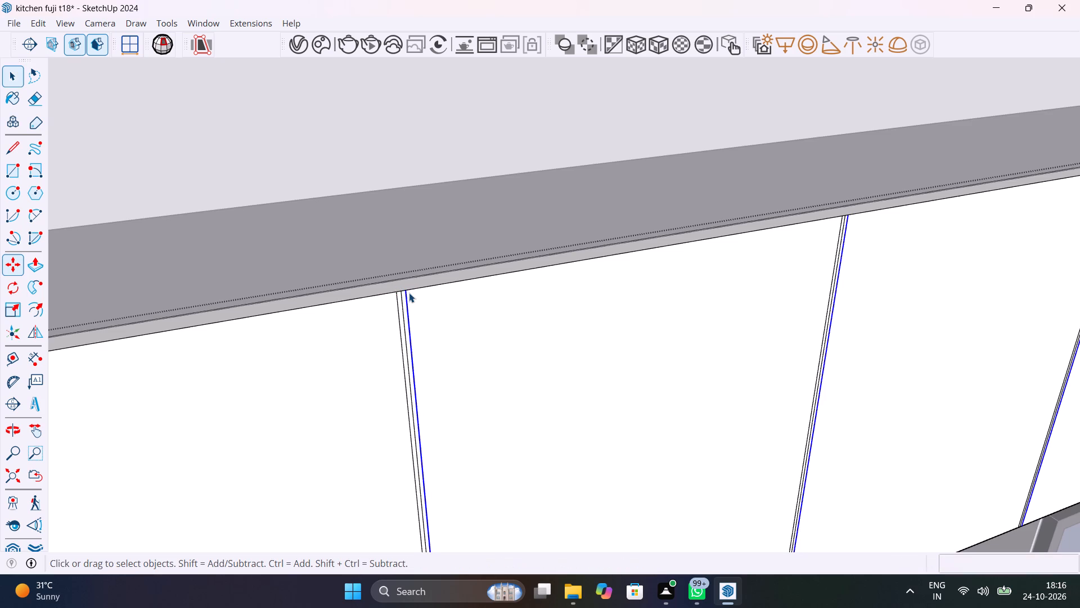
Delete the four original division lines between the paired gap lines on the window-wall front panel.
scroll(401, 296, "up", 4)
left_click(400, 298)
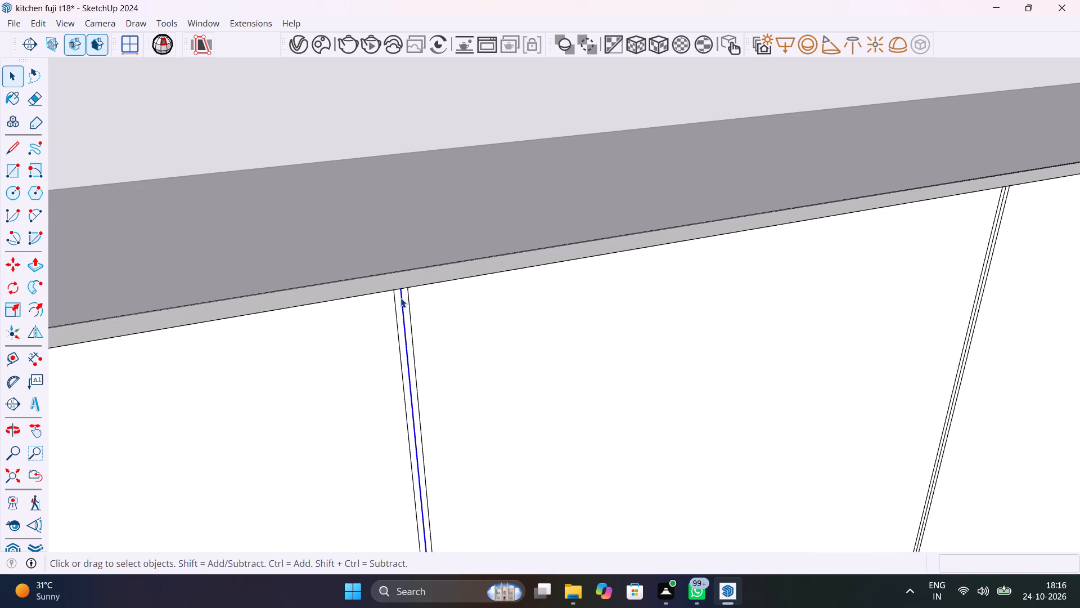
key("Delete")
scroll(463, 309, "down", 10)
scroll(690, 267, "up", 5)
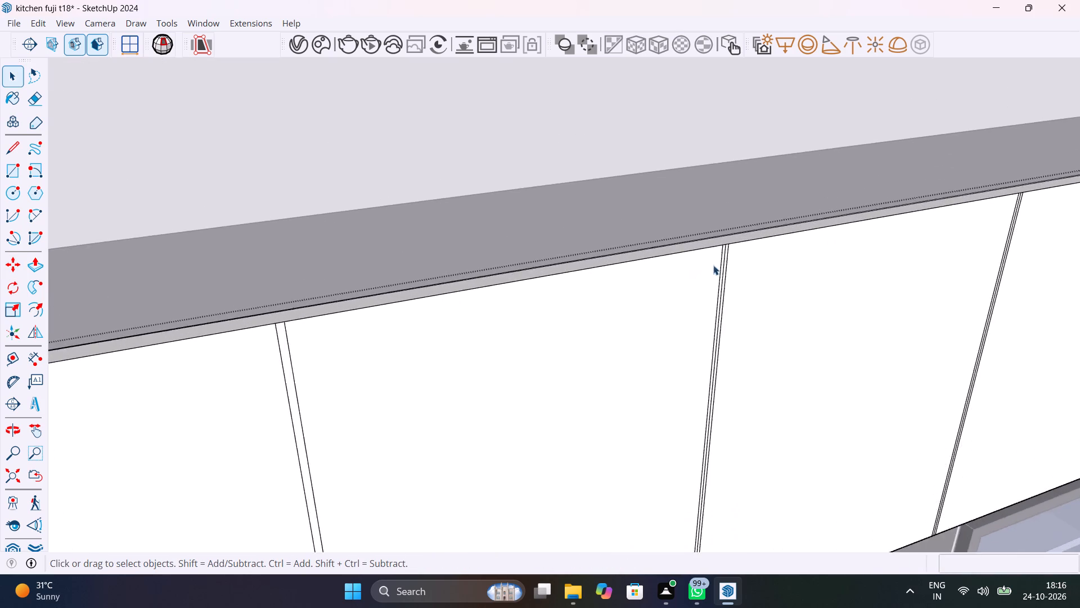
scroll(713, 265, "up", 6)
left_click(722, 278)
key("Delete")
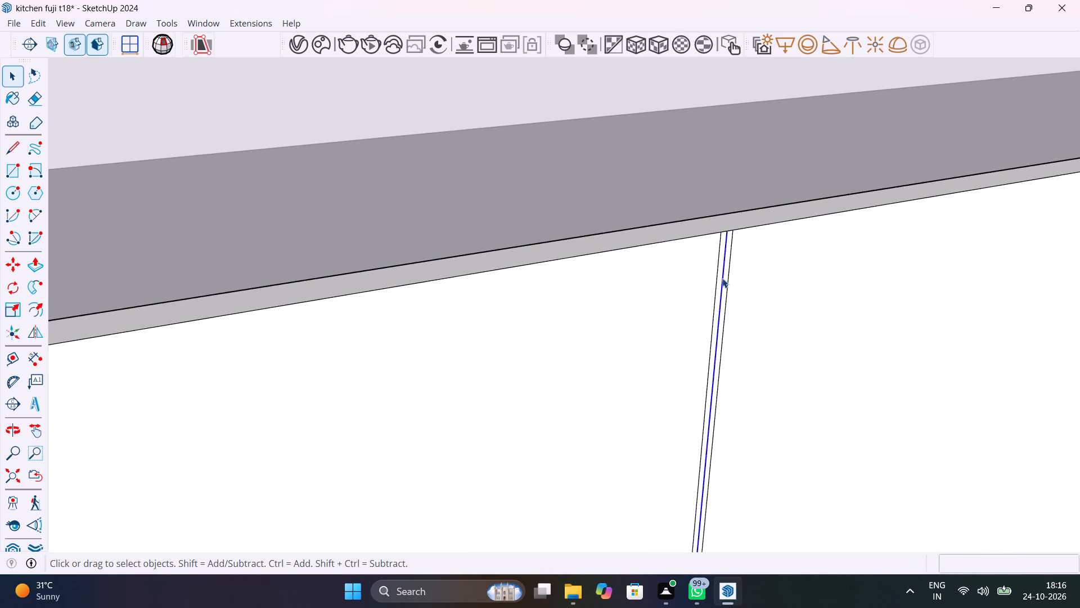
scroll(746, 280, "down", 19)
scroll(862, 257, "up", 14)
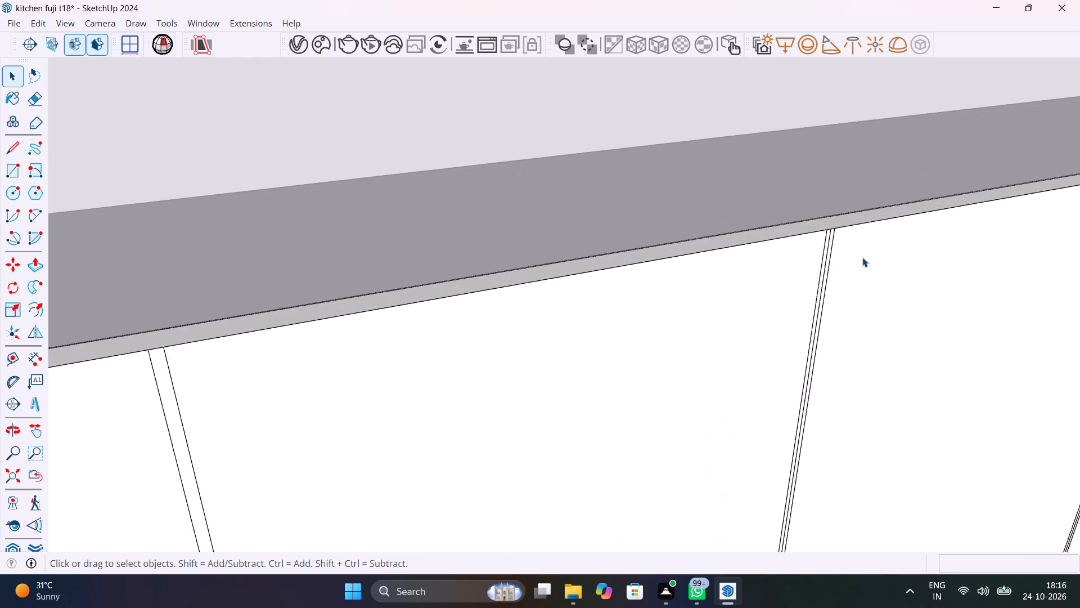
scroll(862, 257, "up", 10)
left_click(772, 286)
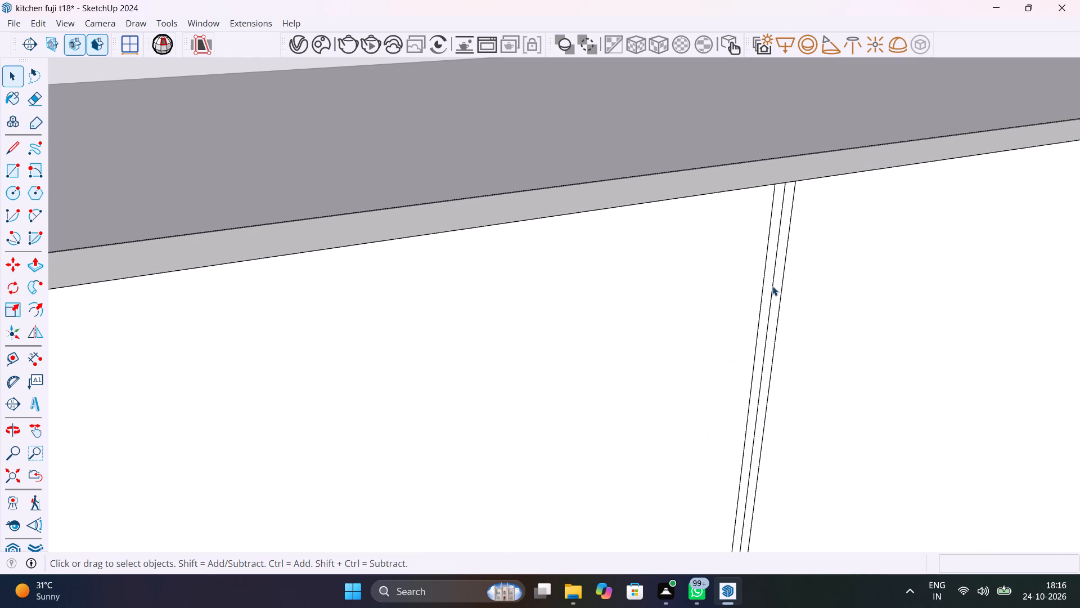
key("Delete")
scroll(772, 285, "down", 20)
scroll(772, 285, "down", 6)
scroll(880, 274, "up", 4)
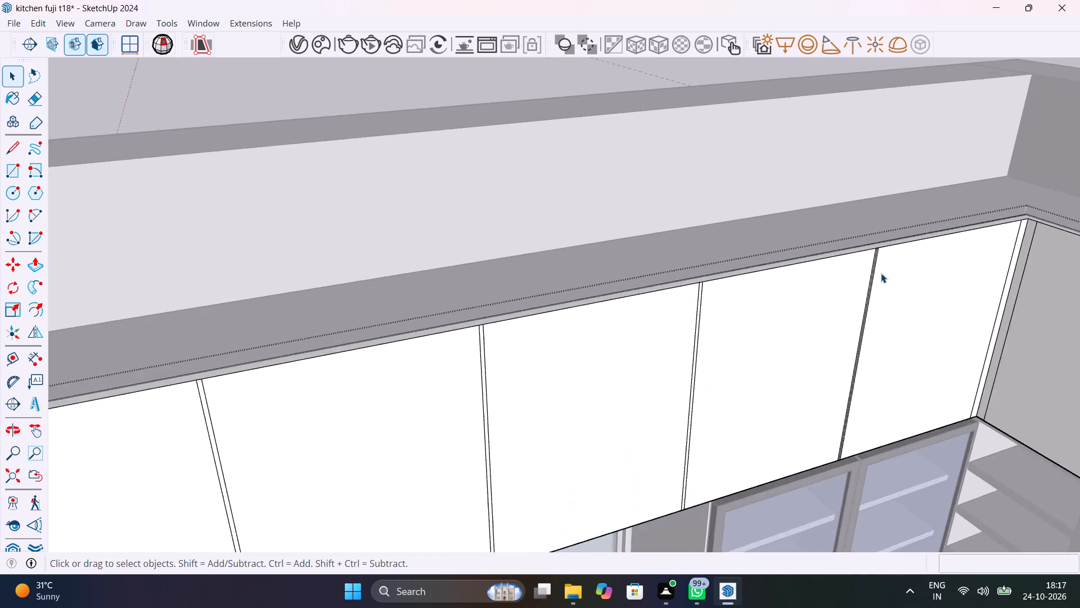
scroll(881, 273, "up", 14)
left_click(859, 230)
key("Delete")
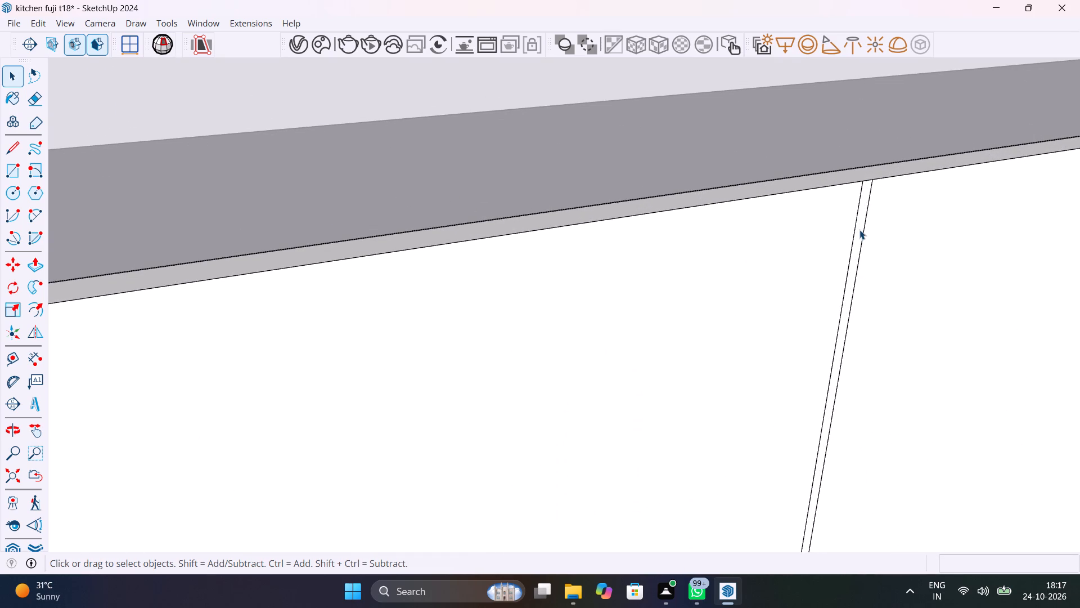
Push the gap strip between the first two shutters at the window-wall panel's outer end 1" back.
scroll(859, 230, "down", 20)
scroll(859, 230, "down", 7)
key("p")
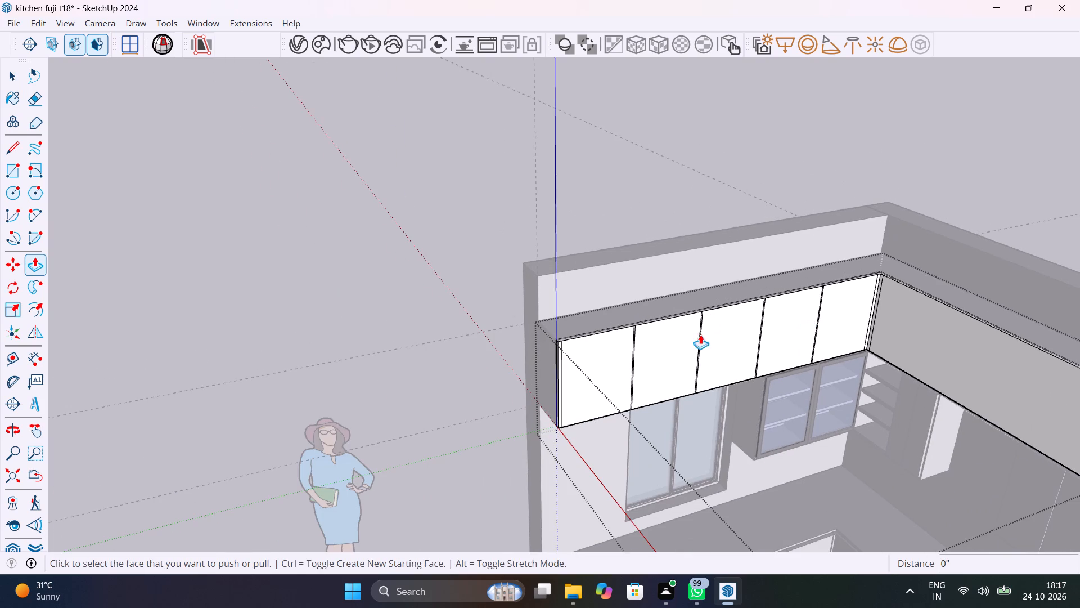
scroll(659, 336, "up", 17)
left_click(617, 334)
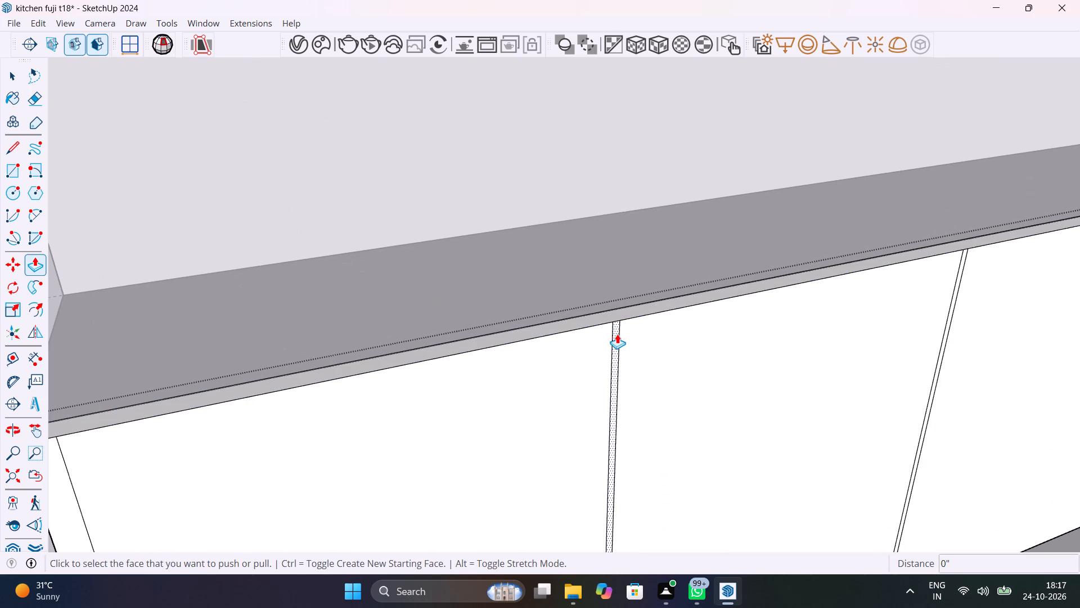
left_click(602, 308)
scroll(609, 305, "down", 13)
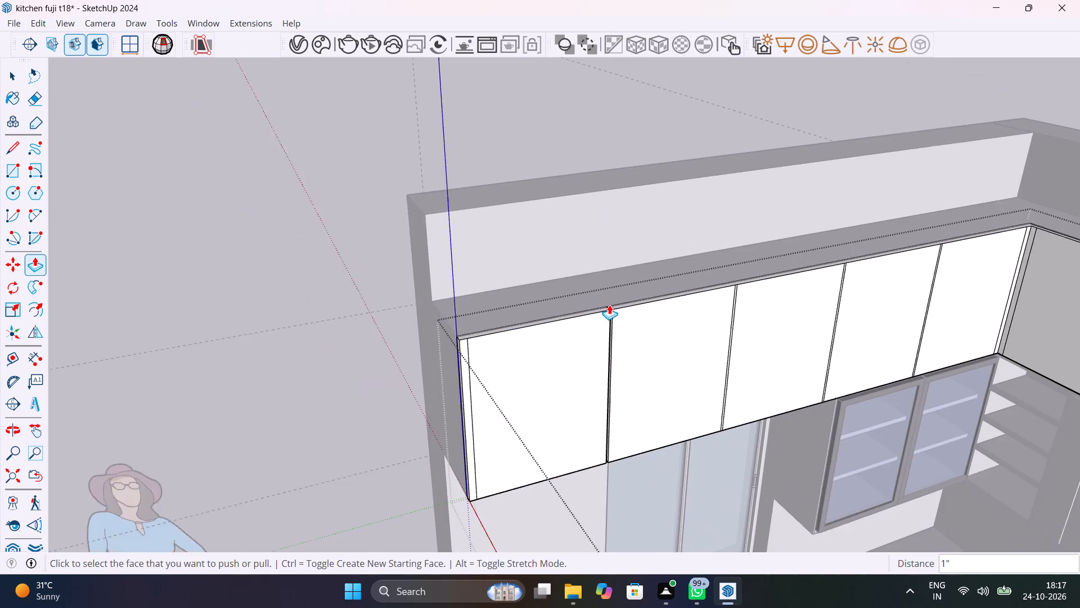
Save the model.
key("ctrl+s")
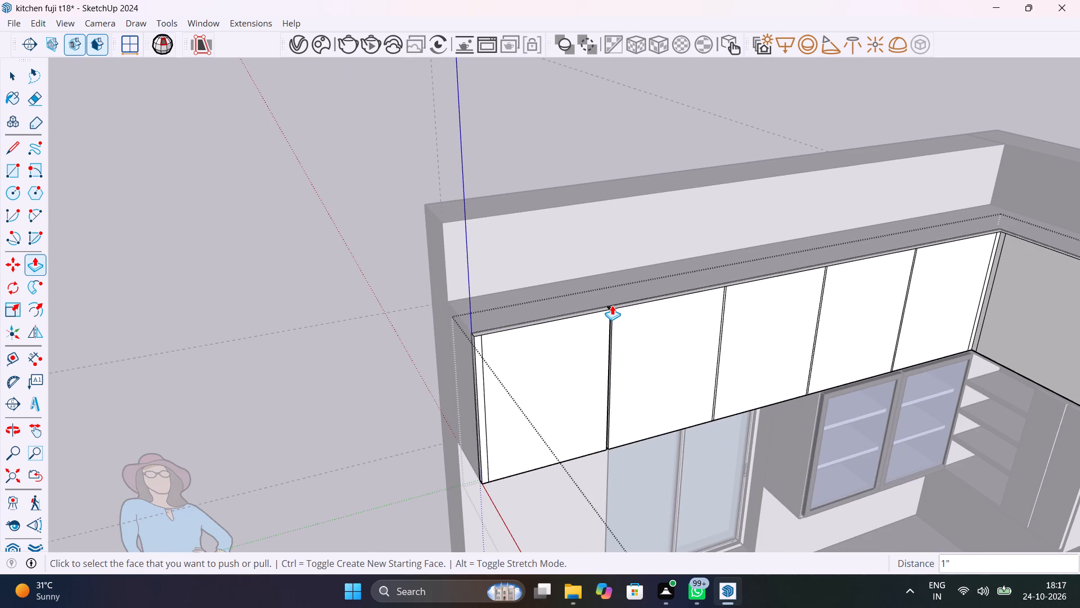
Push the remaining three gap strips on the window-wall panel back by the same 1".
scroll(750, 293, "up", 13)
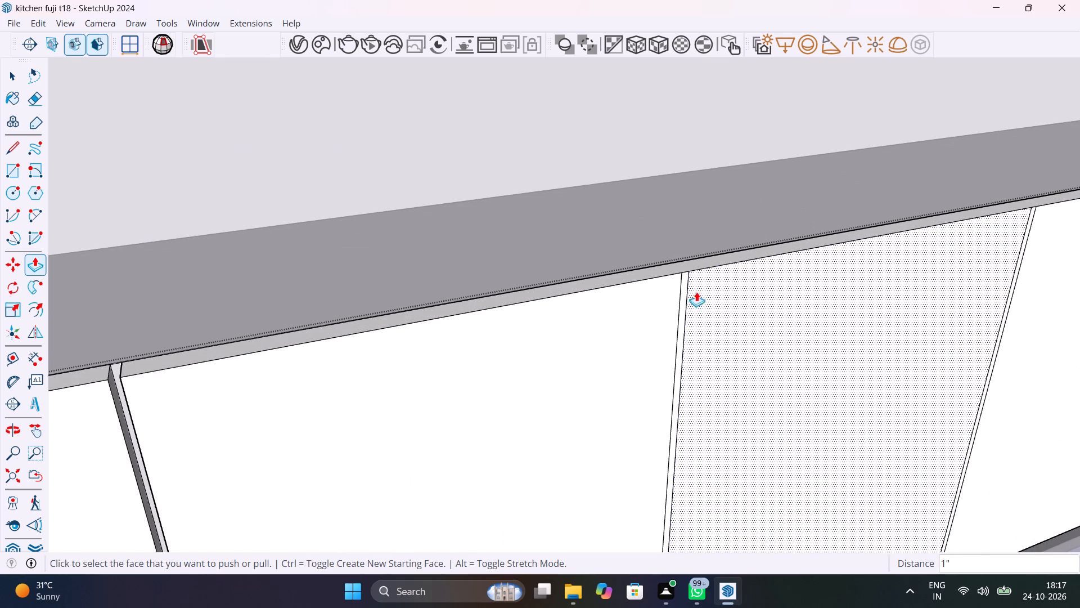
double_click(686, 305)
scroll(686, 304, "down", 17)
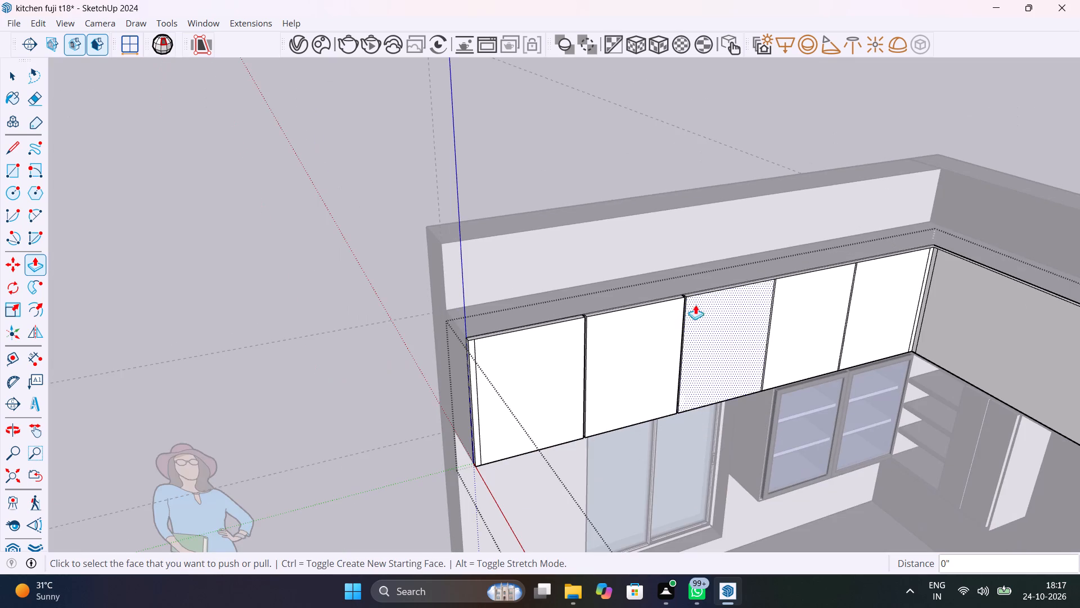
scroll(786, 285, "up", 13)
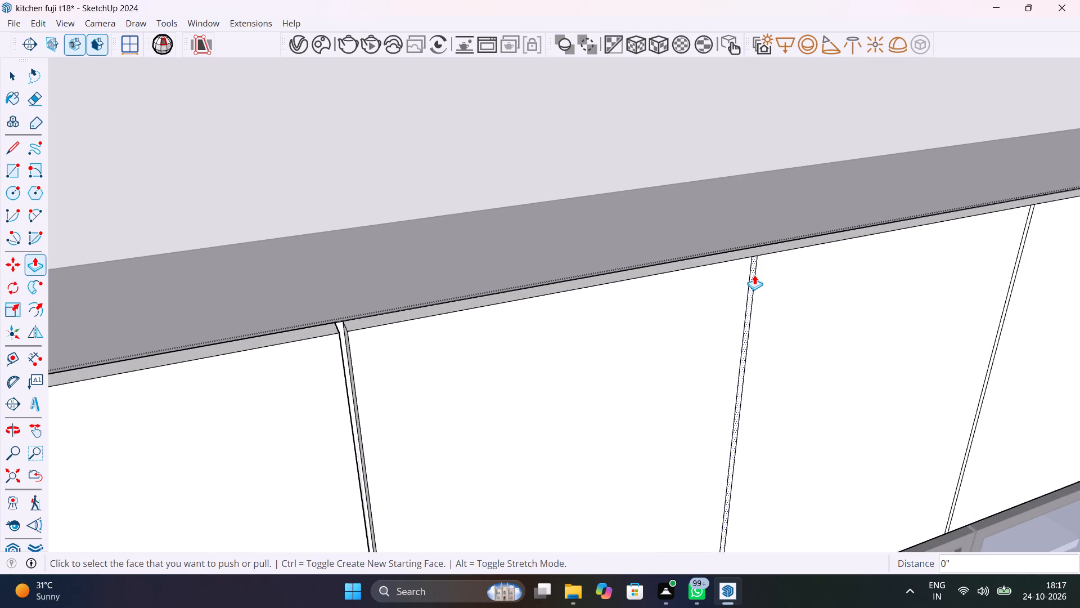
double_click(754, 275)
scroll(754, 275, "down", 13)
scroll(861, 258, "up", 10)
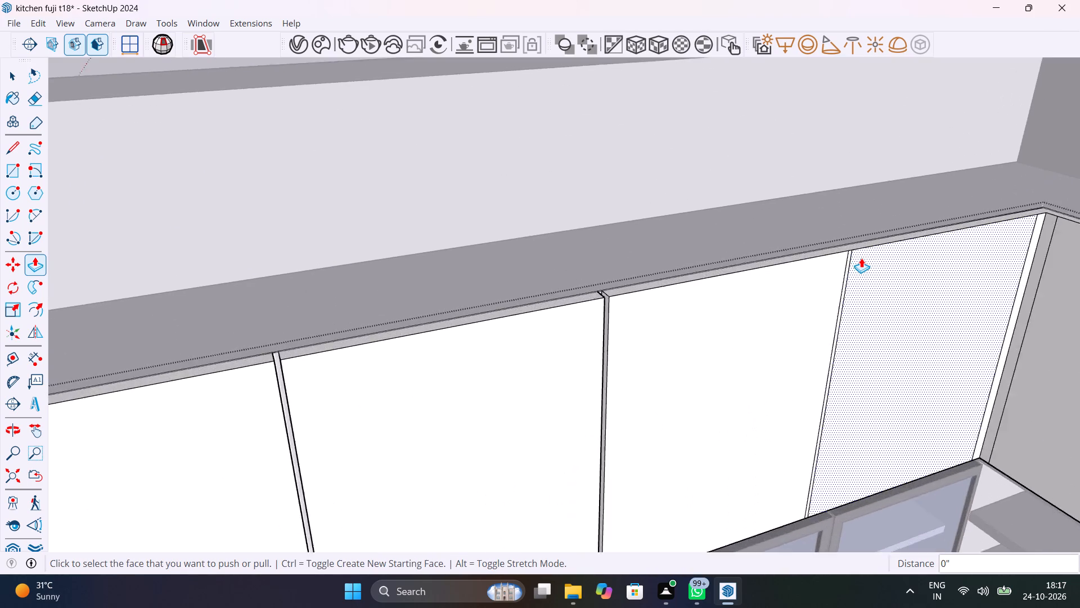
scroll(861, 258, "up", 5)
double_click(838, 274)
scroll(838, 273, "down", 14)
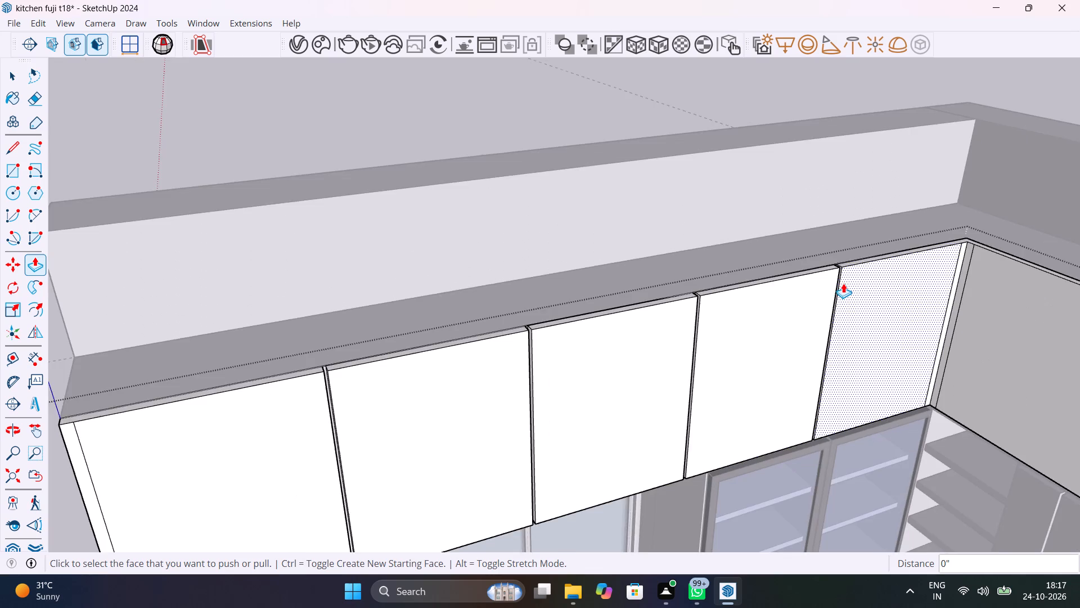
scroll(843, 283, "down", 2)
scroll(937, 348, "down", 12)
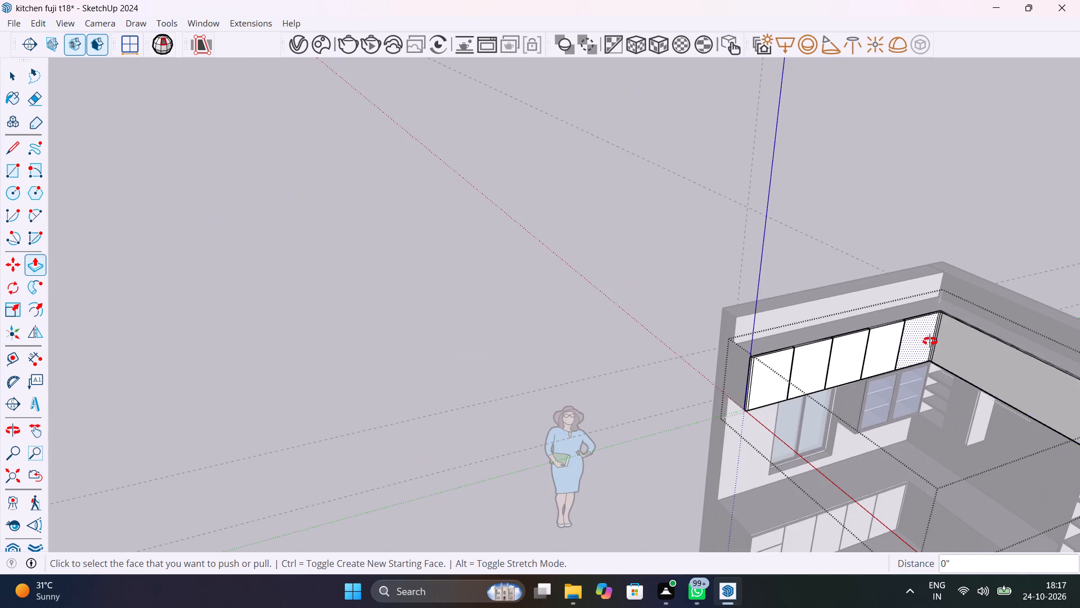
middle_click_drag(930, 342, 940, 328)
key("space")
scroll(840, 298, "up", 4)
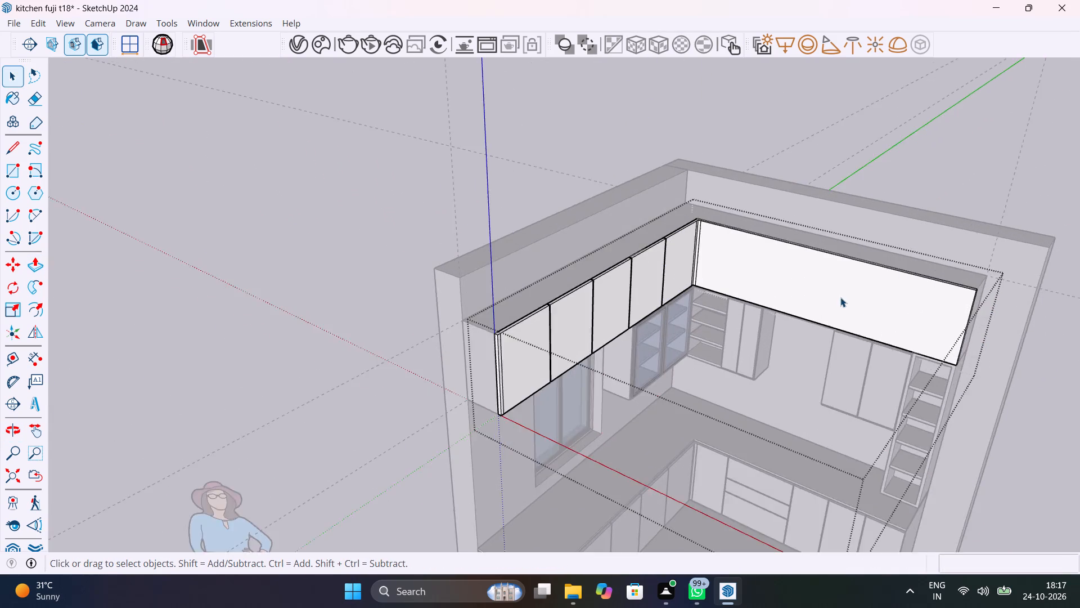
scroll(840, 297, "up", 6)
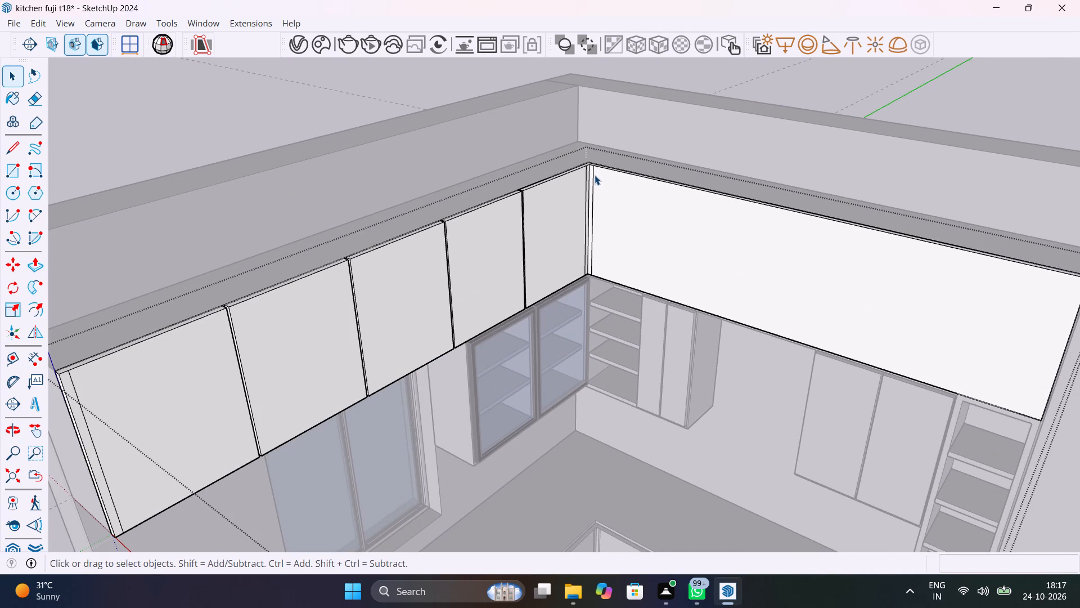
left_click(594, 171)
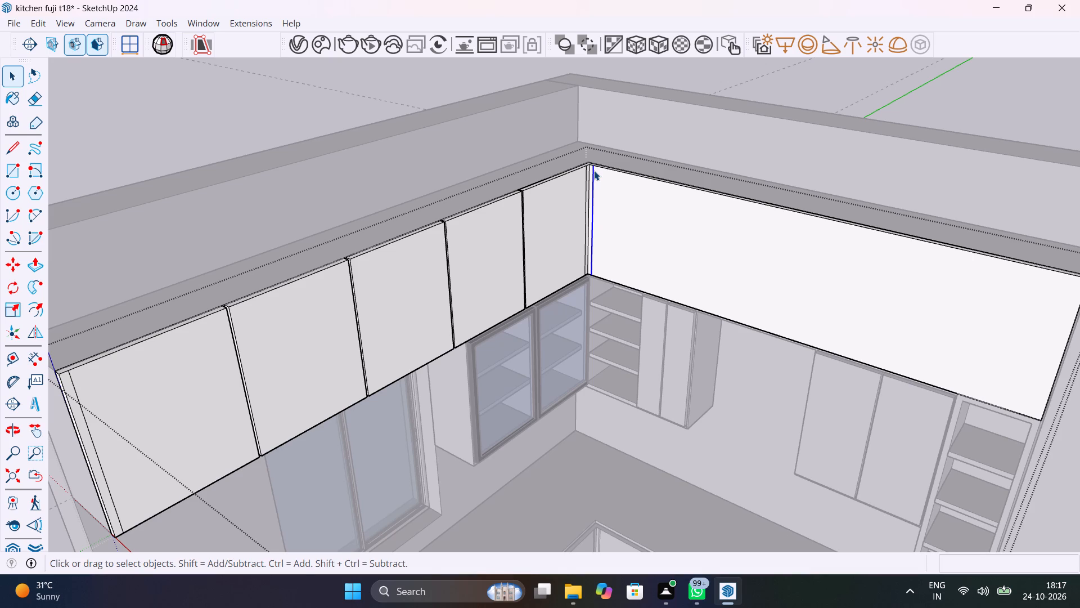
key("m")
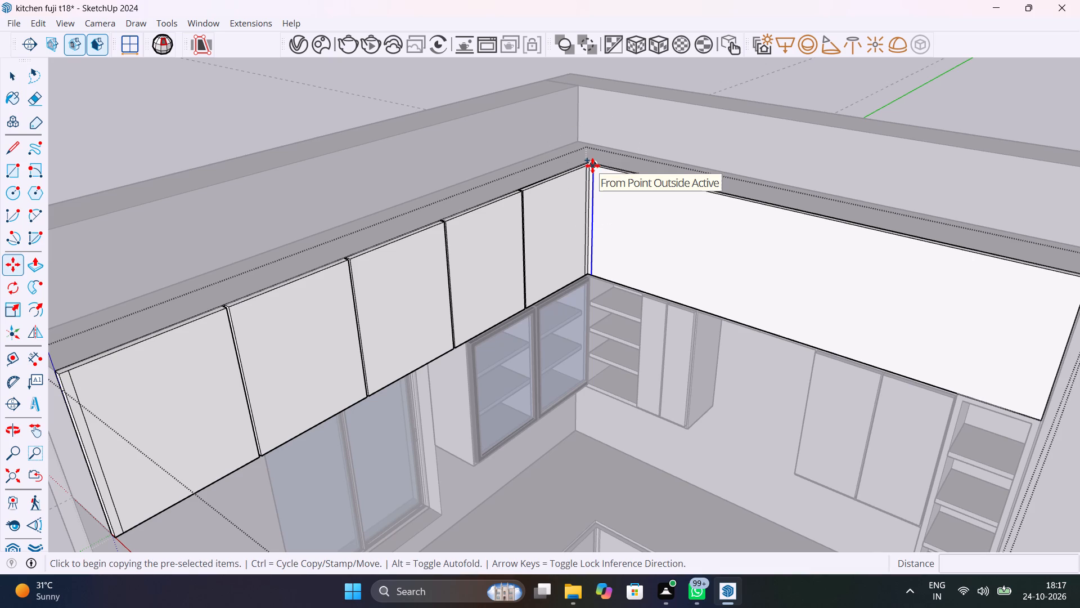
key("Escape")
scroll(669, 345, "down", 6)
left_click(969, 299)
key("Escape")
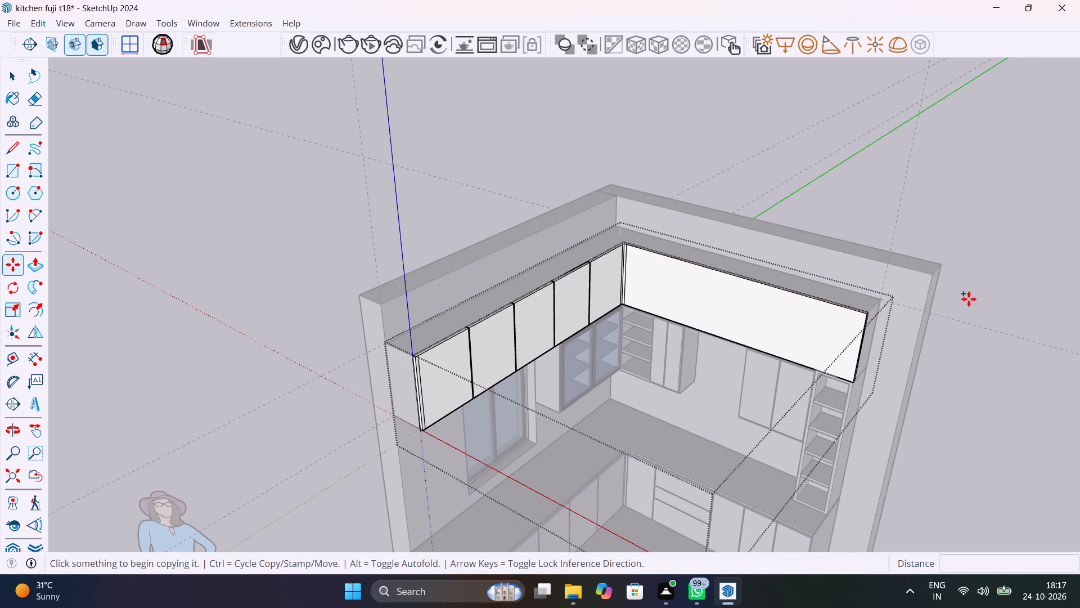
Copy the vertical edge at the adjoining wall panel's outer end 1" inward along the face.
key("space")
scroll(861, 339, "up", 8)
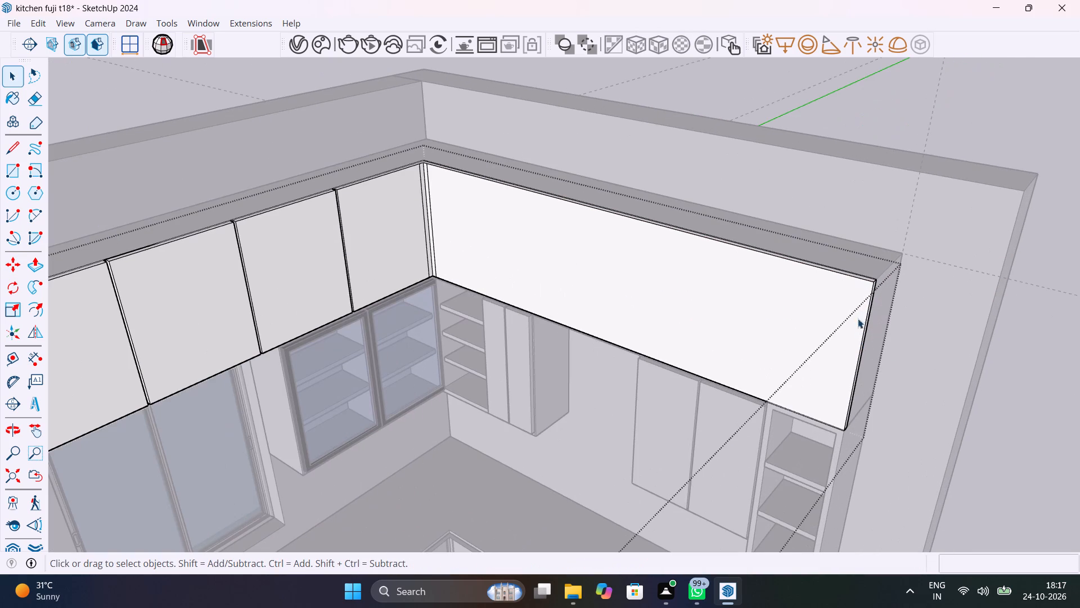
left_click(868, 310)
key("m")
scroll(867, 296, "up", 8)
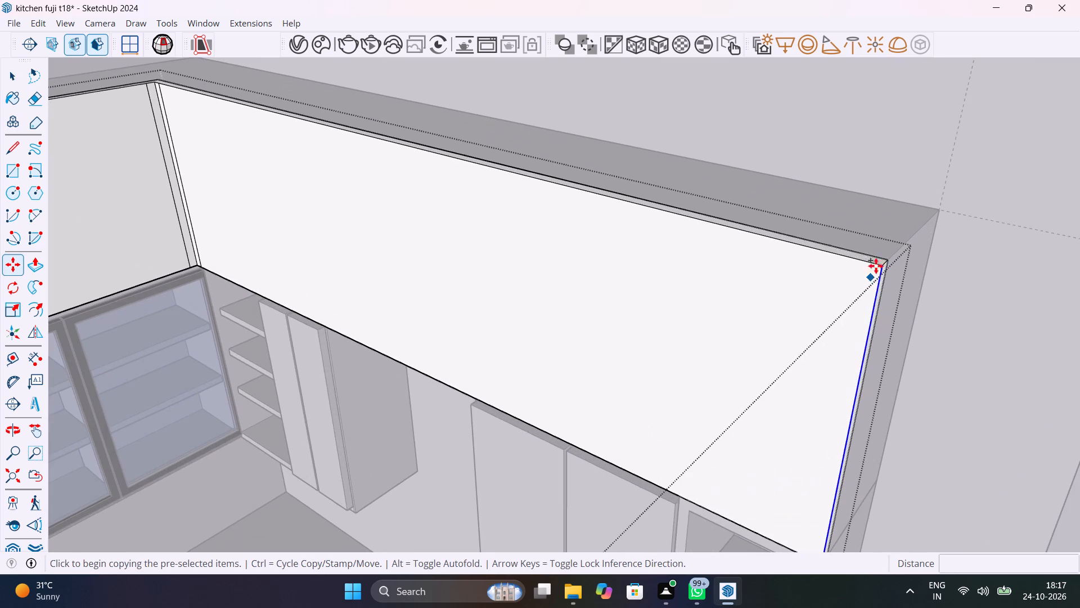
left_click(876, 264)
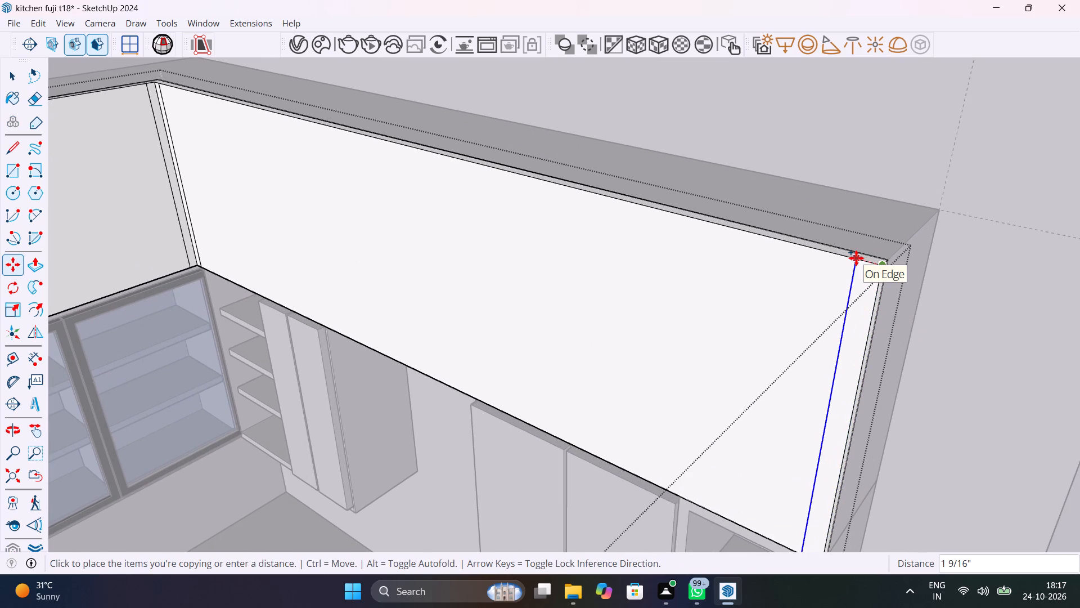
key("1")
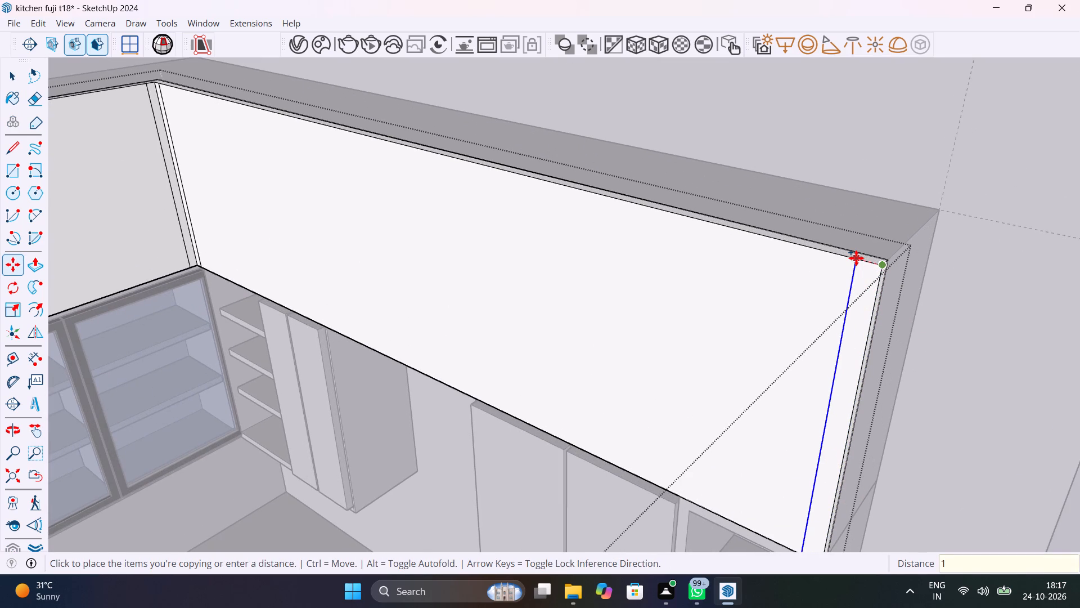
key("shift+quotedbl")
key("Return")
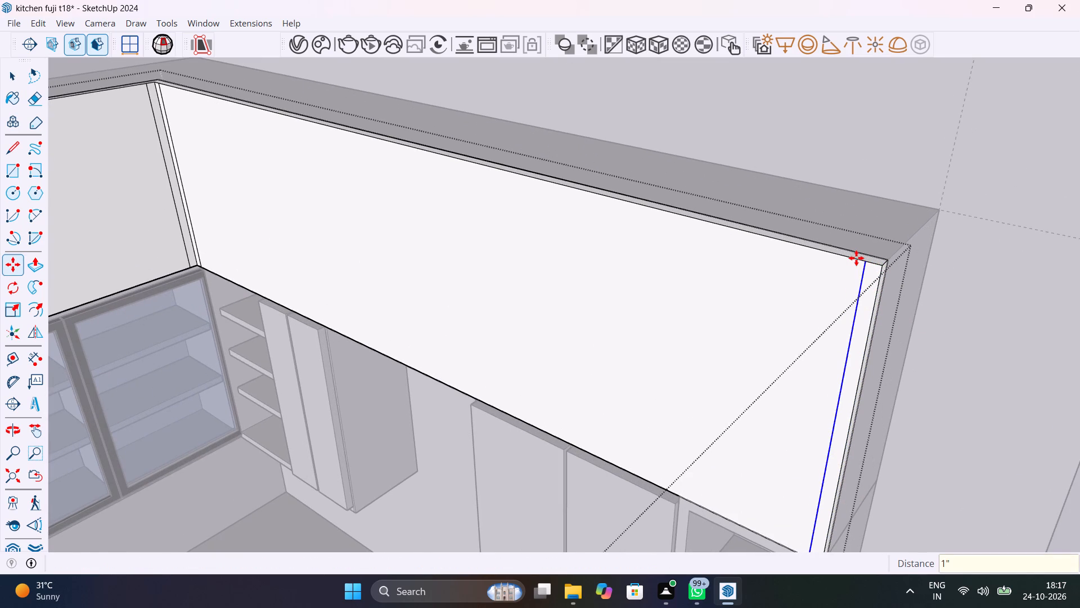
Copy the adjoining panel's outer 1" margin line about 7' 1/4" to the inner margin line and divide the span into 5 equal shutters.
left_click(867, 264)
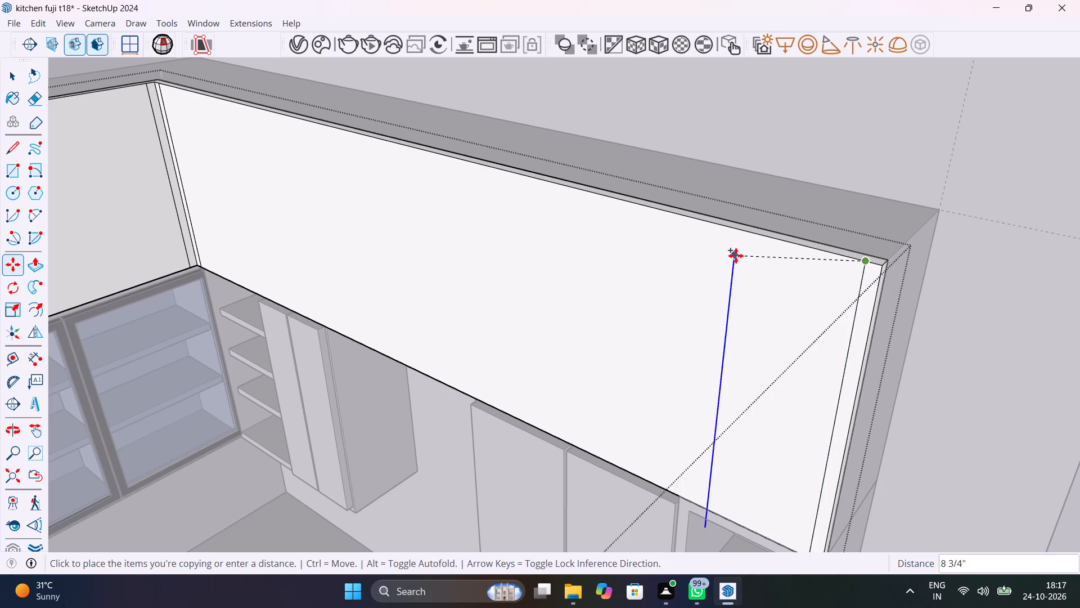
scroll(750, 252, "down", 6)
scroll(260, 154, "up", 8)
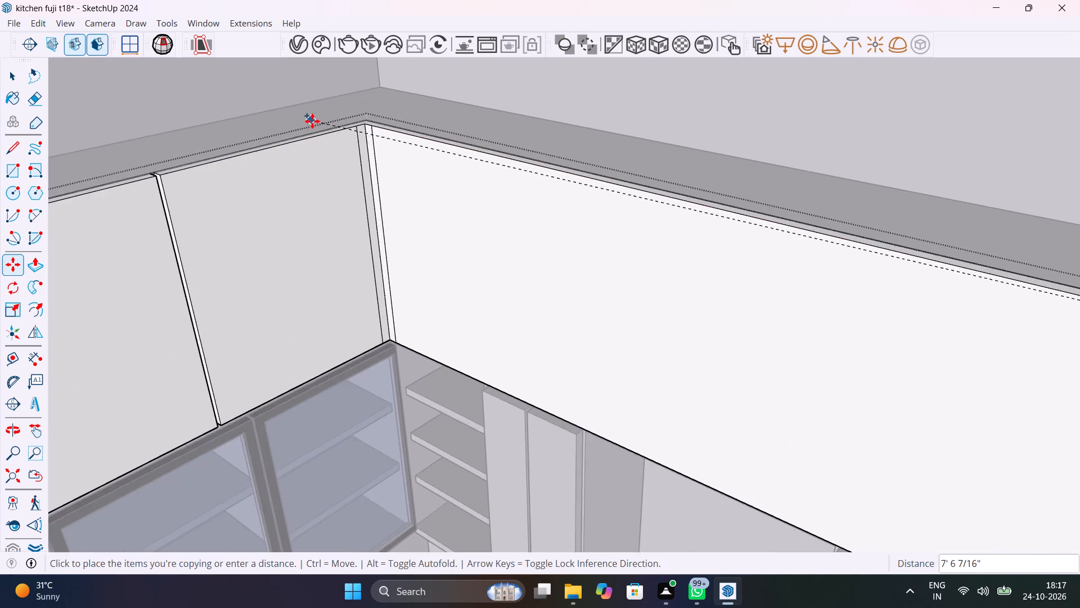
scroll(312, 121, "up", 5)
scroll(431, 128, "up", 2)
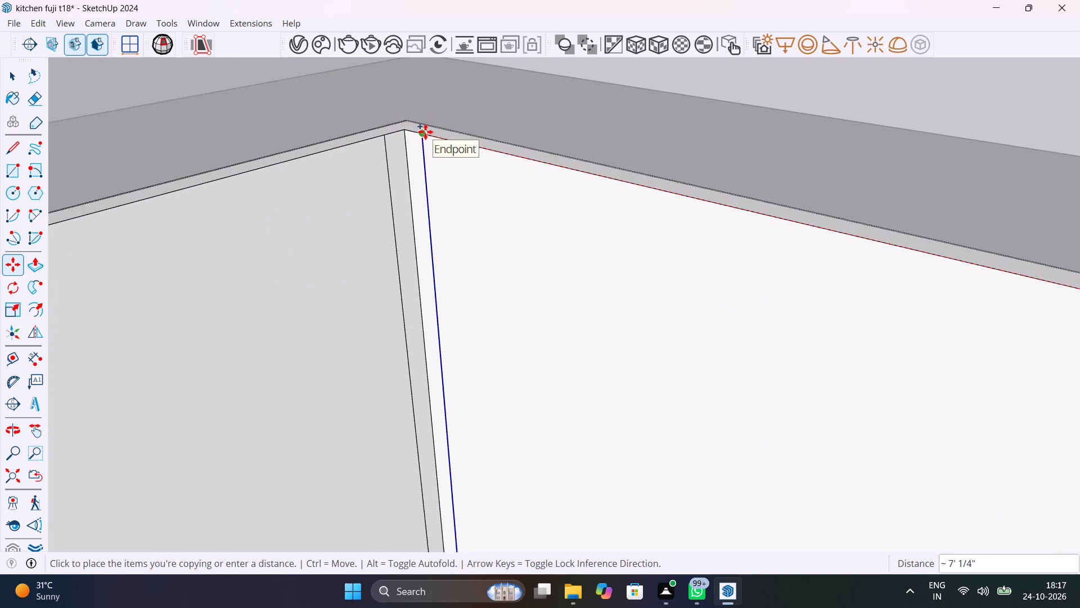
left_click(425, 132)
scroll(425, 131, "down", 20)
scroll(425, 131, "down", 5)
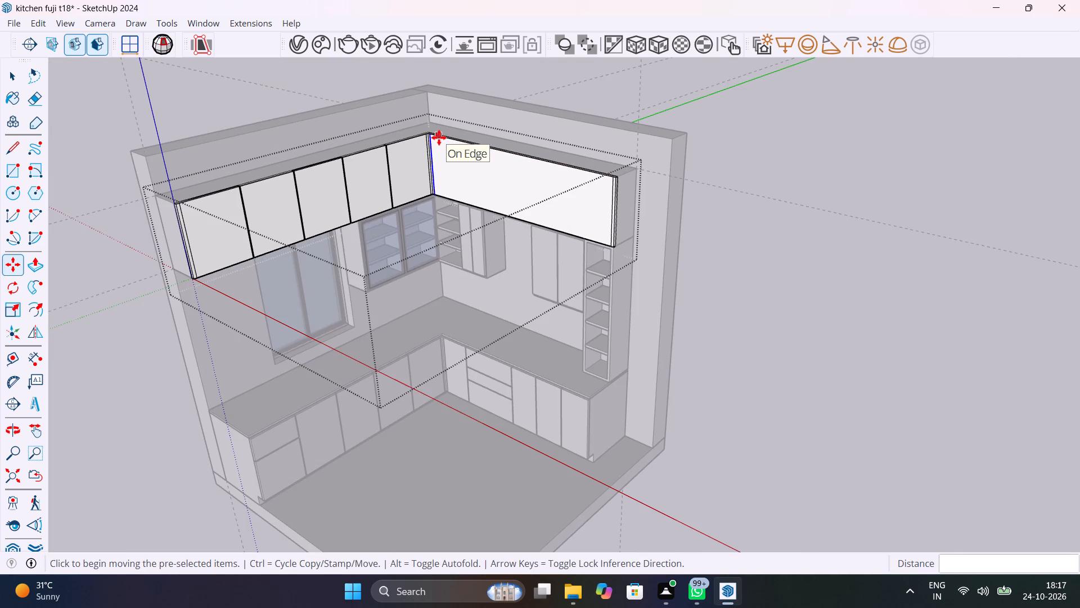
type("5/")
key("Return")
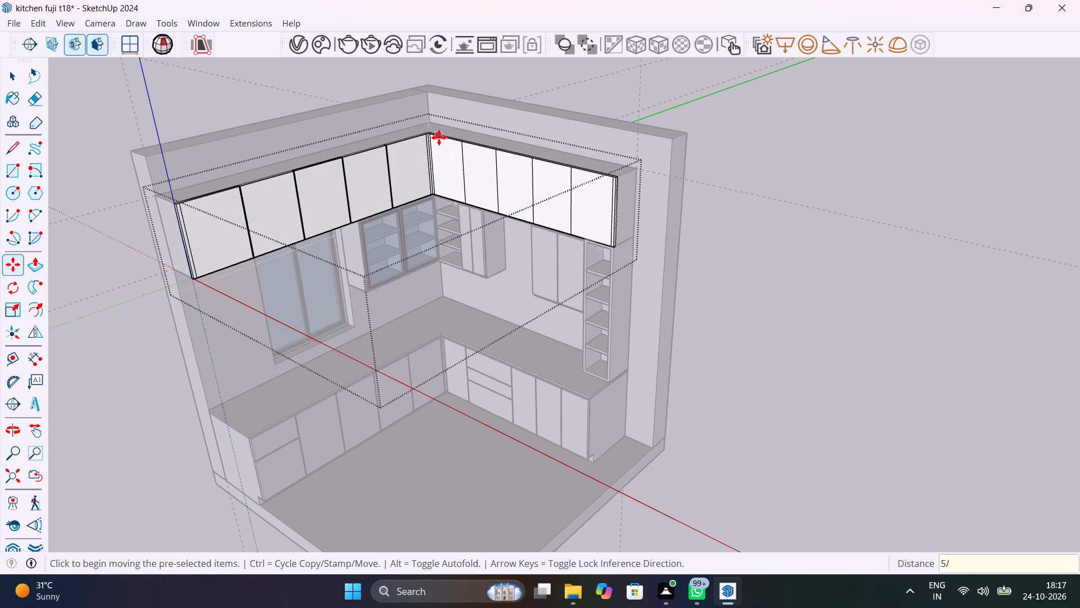
scroll(469, 153, "up", 2)
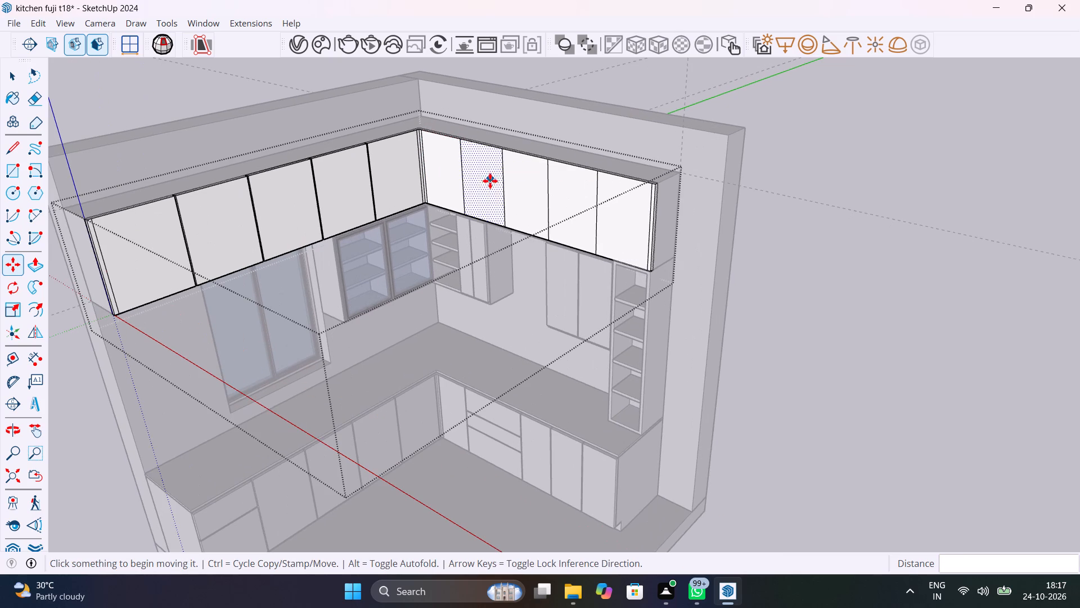
middle_click_drag(498, 194, 694, 206)
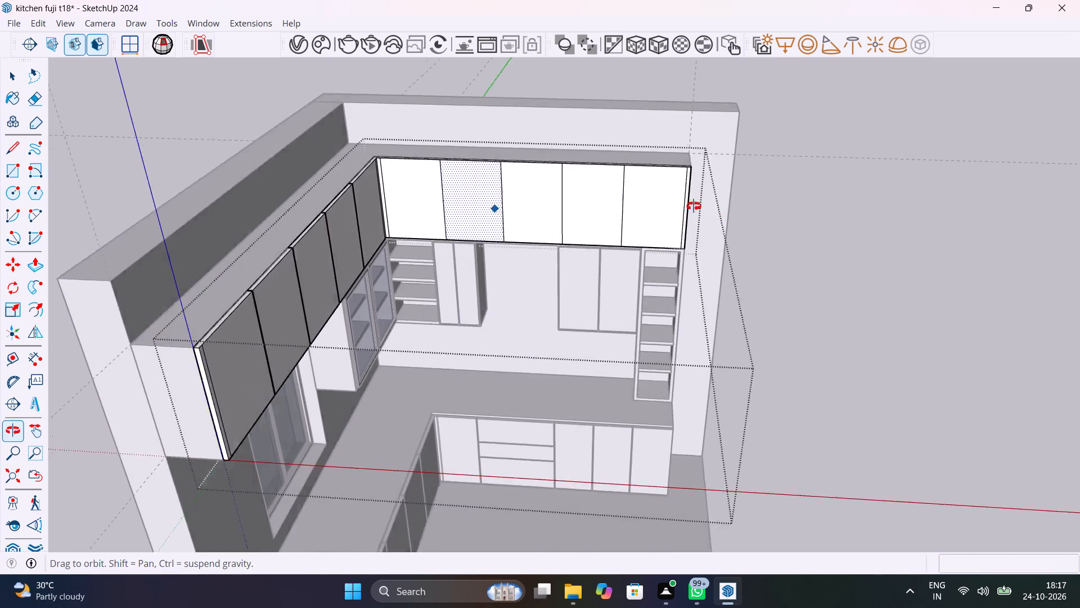
Change the division between the adjoining panel's two margin lines to 4 equal shutters.
middle_click_drag(694, 206, 711, 208)
scroll(614, 180, "up", 1)
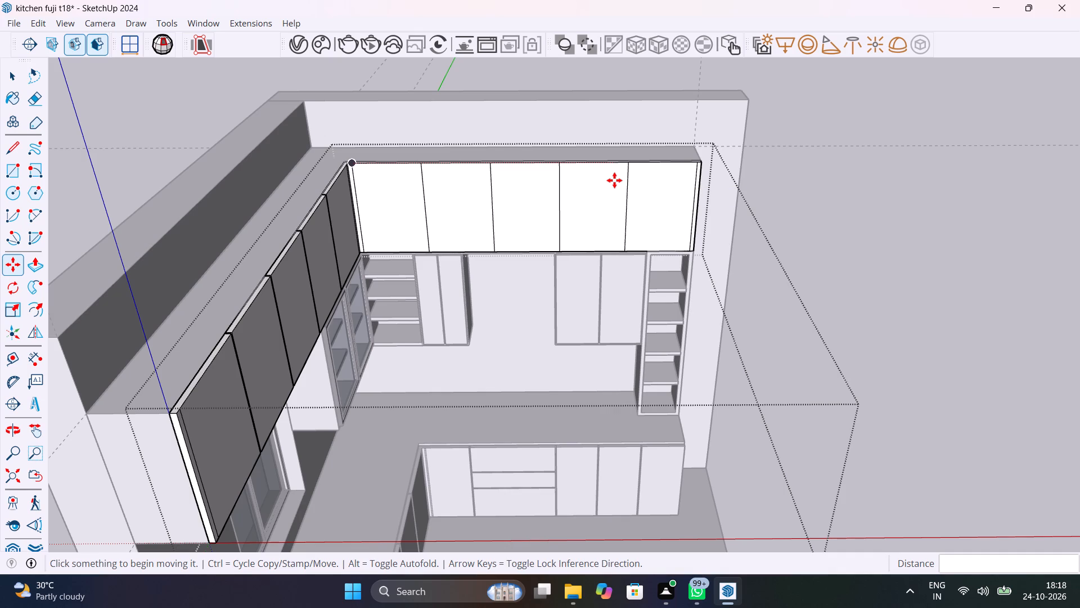
type("4/")
key("Return")
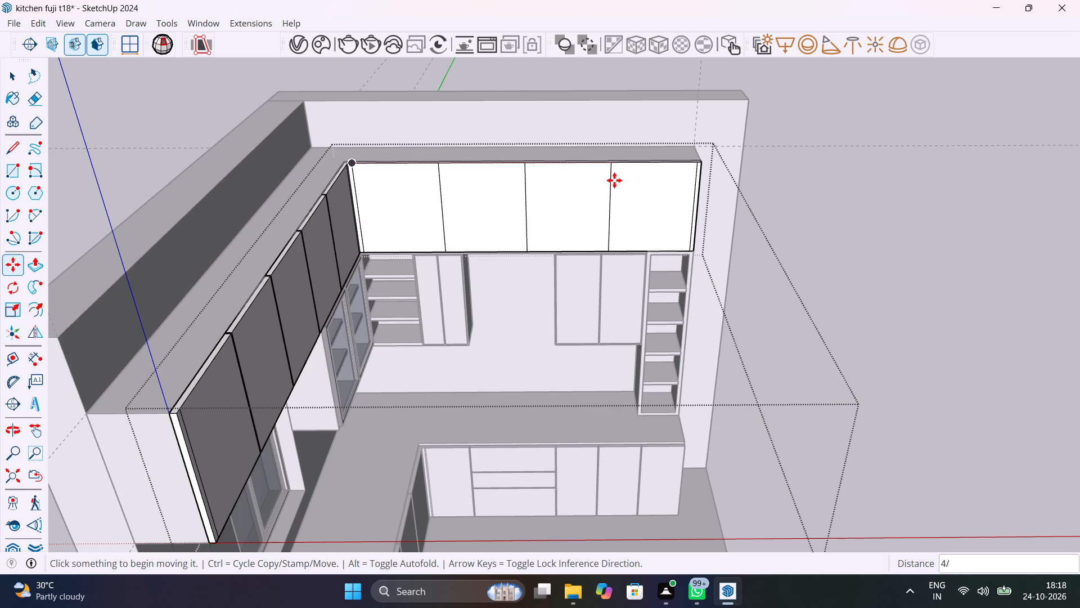
key("space")
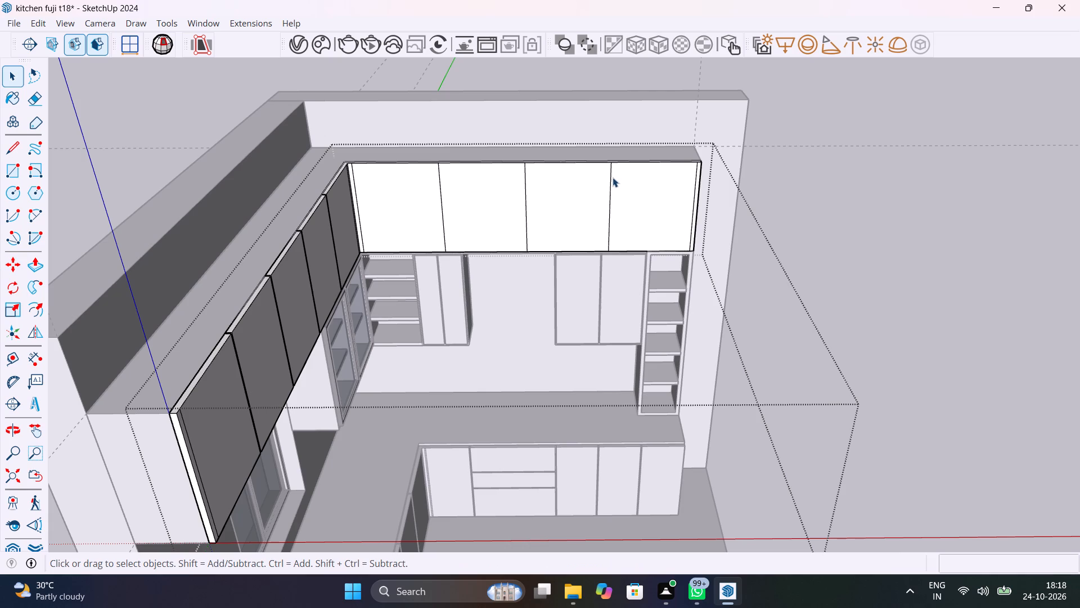
Copy the adjoining panel's three shutter division lines 4 mm along the face toward the outer end.
left_click(611, 181)
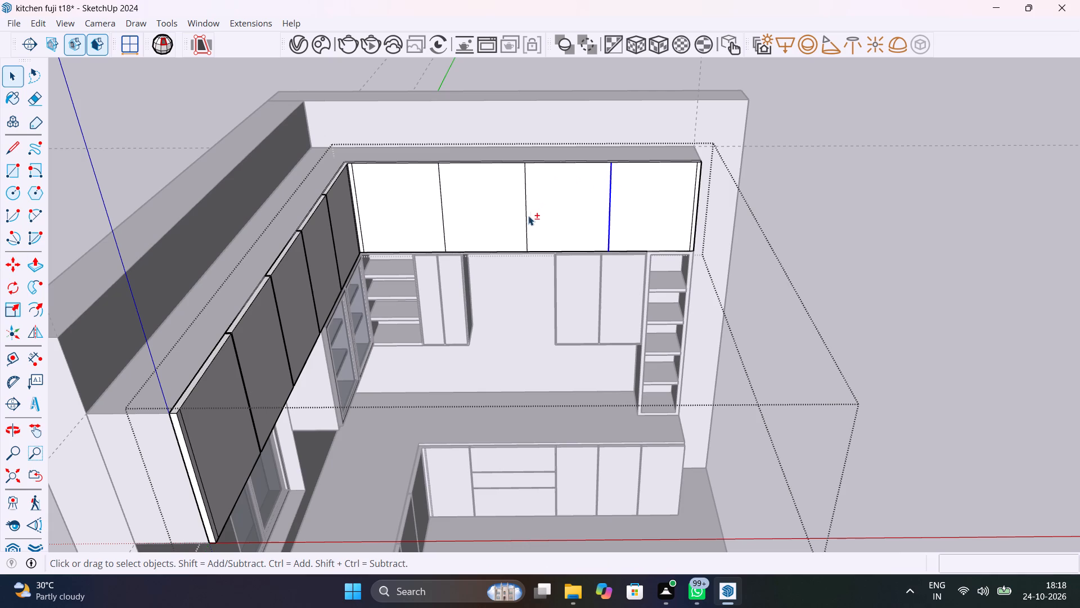
left_click(527, 217, "shift")
left_click(439, 179, "shift")
key("m")
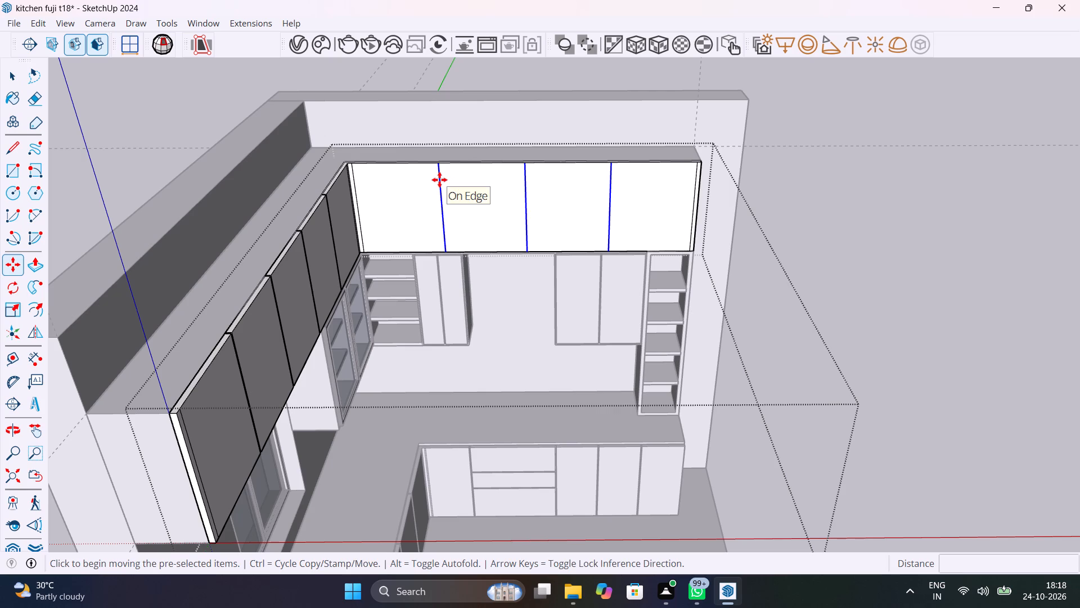
scroll(613, 163, "up", 10)
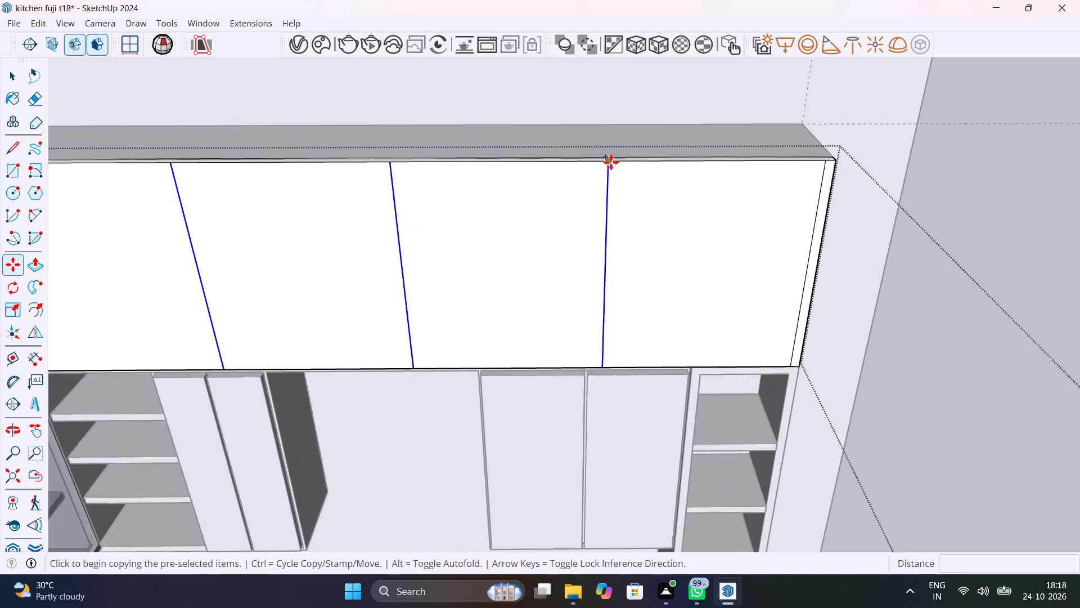
scroll(611, 162, "up", 5)
left_click(607, 162)
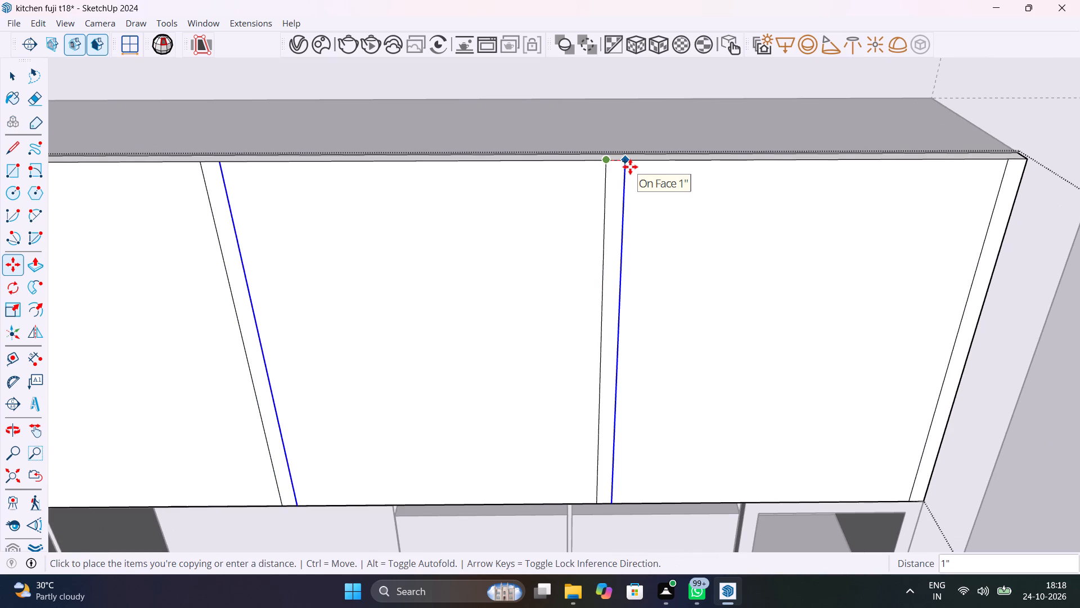
key("4")
type("mm")
key("Return")
Copy the three offset lines 8 mm back toward the inner corner to outline the shutter gaps.
scroll(630, 167, "up", 5)
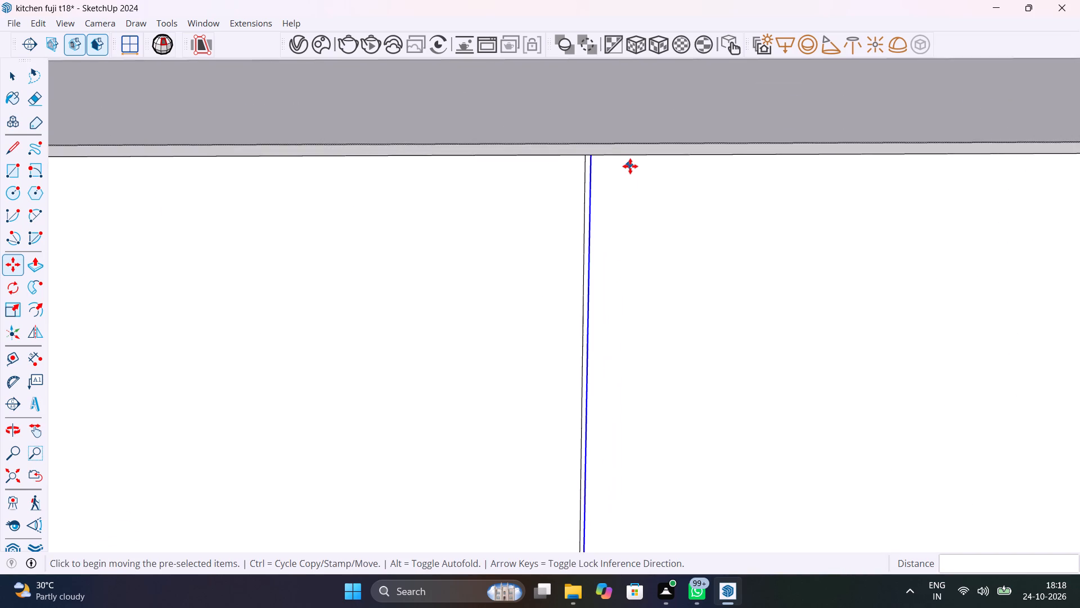
scroll(630, 166, "up", 5)
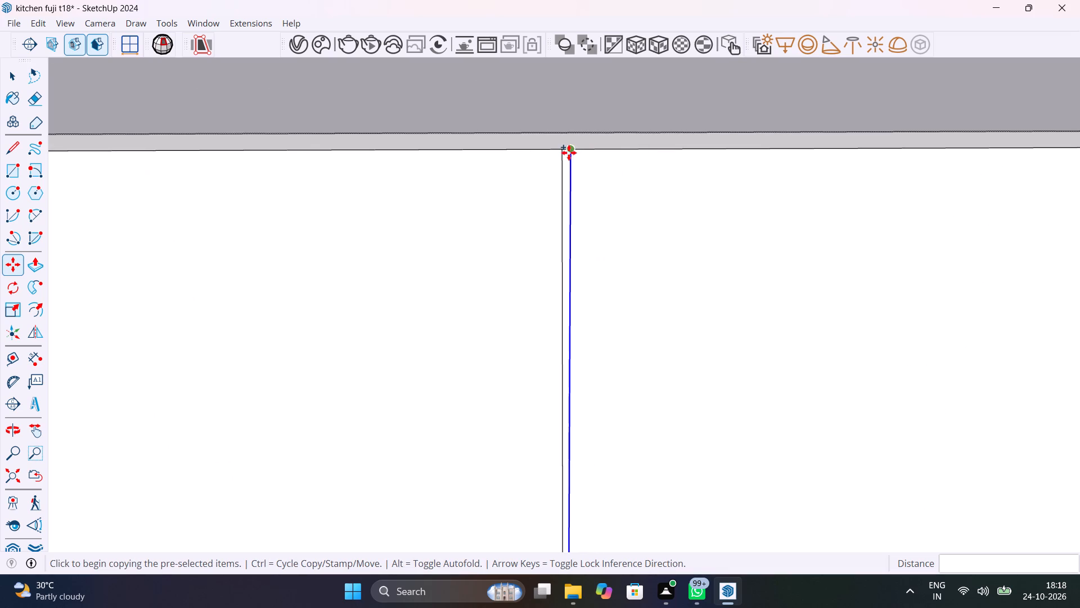
left_click(573, 150)
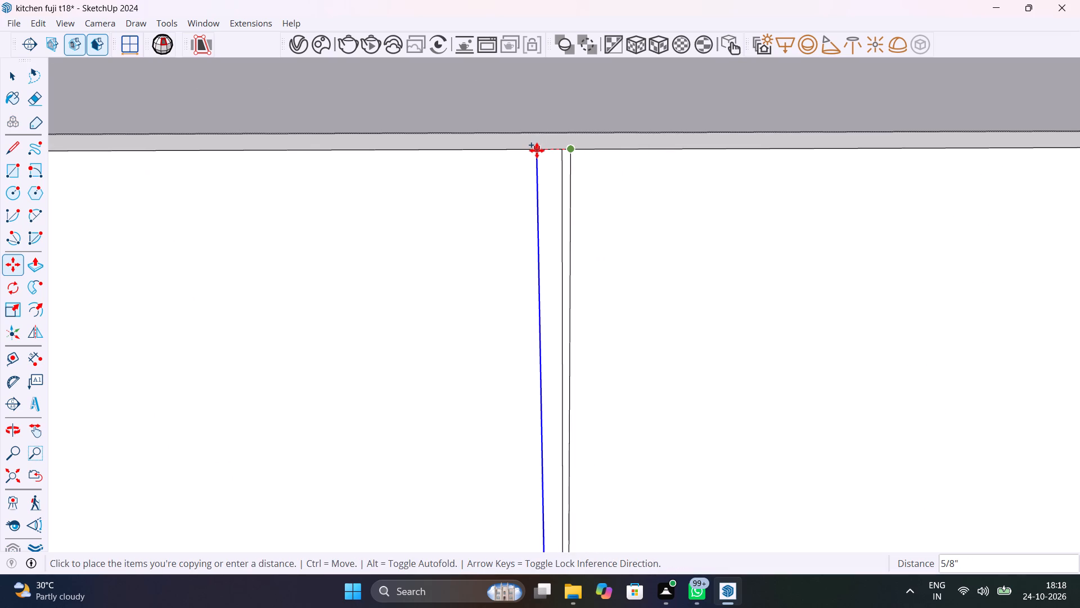
type("8mm")
key("Return")
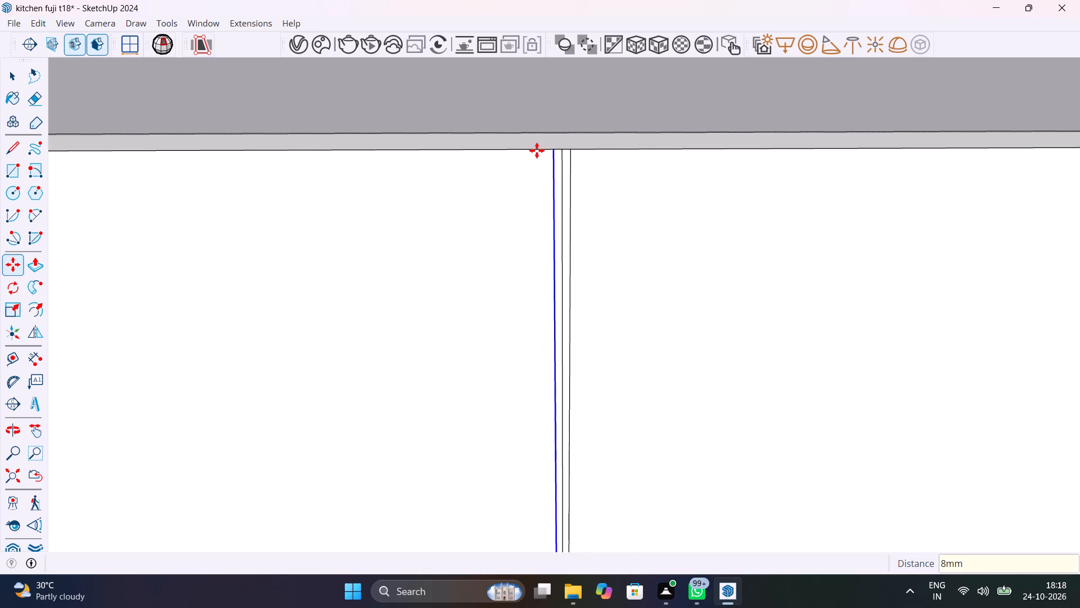
key("space")
Delete the original centre division line inside each of the adjoining panel's three gap strips.
left_click(561, 185)
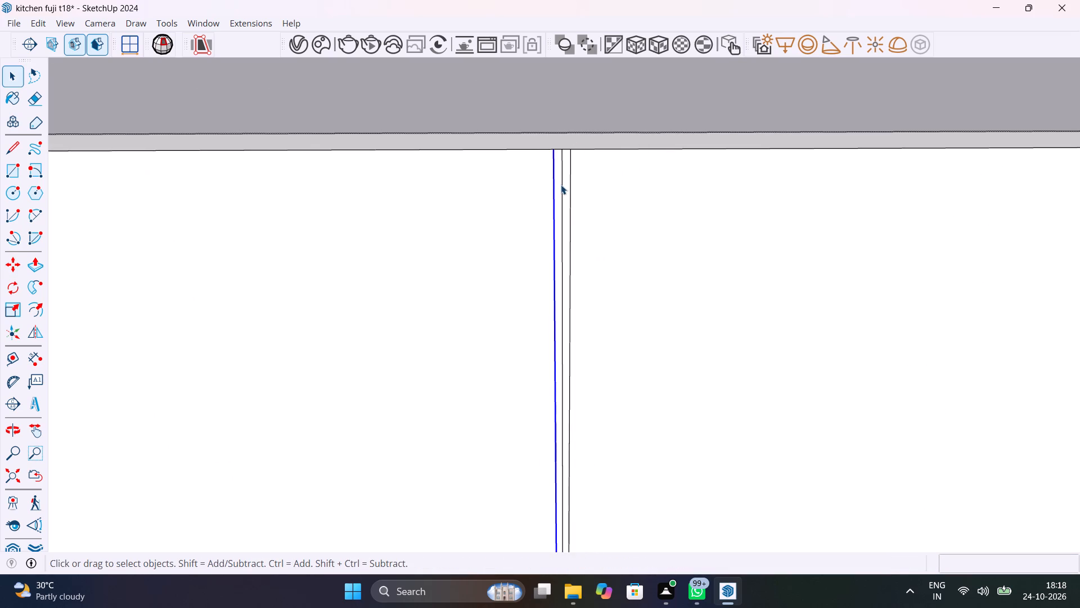
key("Delete")
scroll(561, 185, "down", 17)
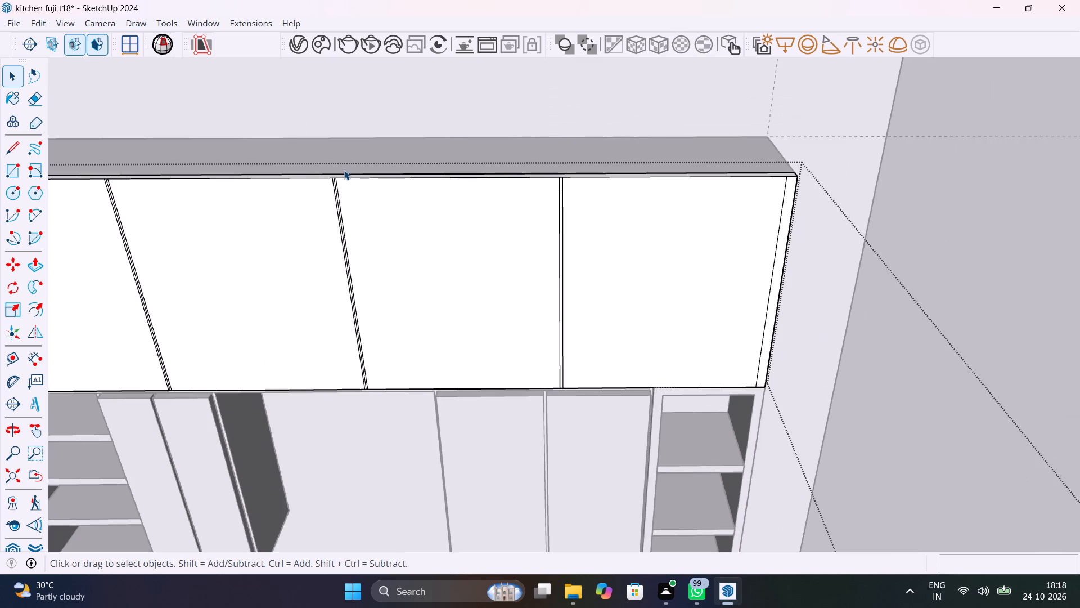
scroll(342, 171, "up", 15)
left_click(336, 216)
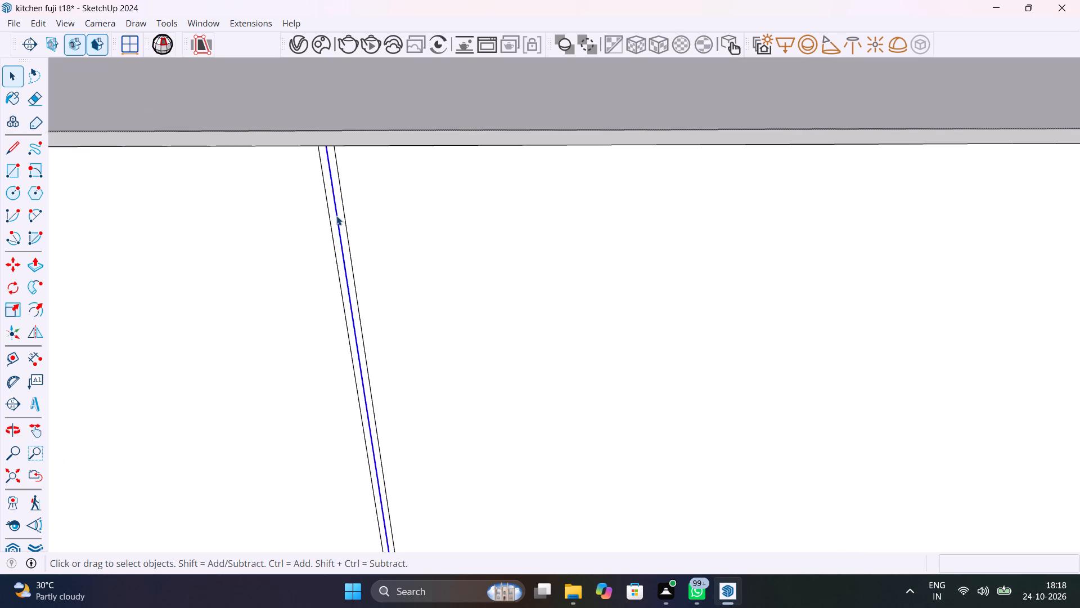
key("Delete")
scroll(336, 216, "down", 20)
scroll(336, 216, "down", 1)
scroll(190, 210, "up", 6)
scroll(190, 209, "down", 1)
scroll(171, 241, "up", 3)
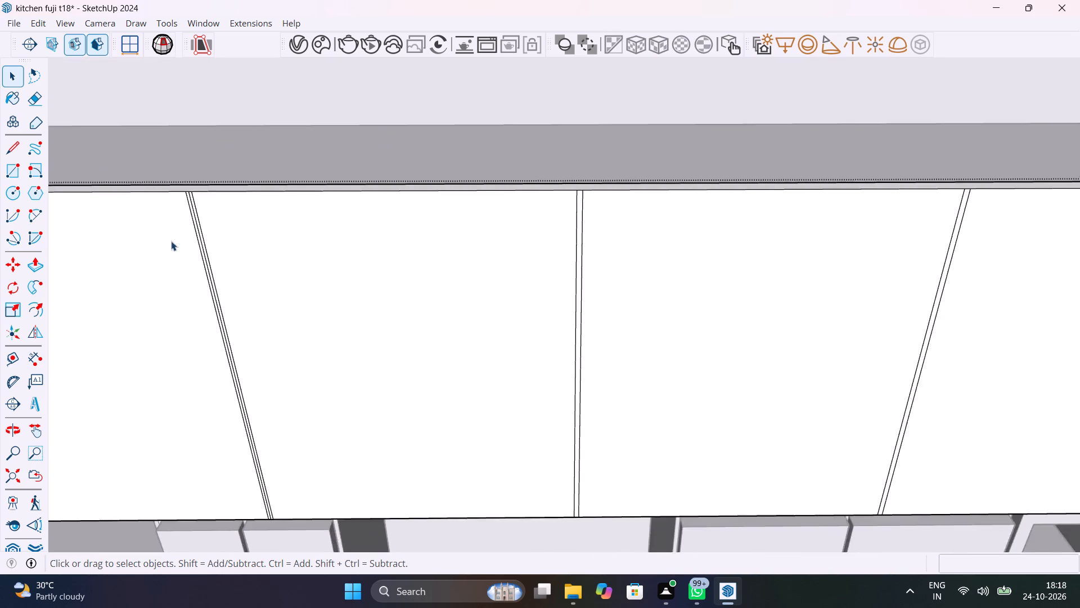
scroll(171, 241, "up", 5)
scroll(214, 199, "up", 10)
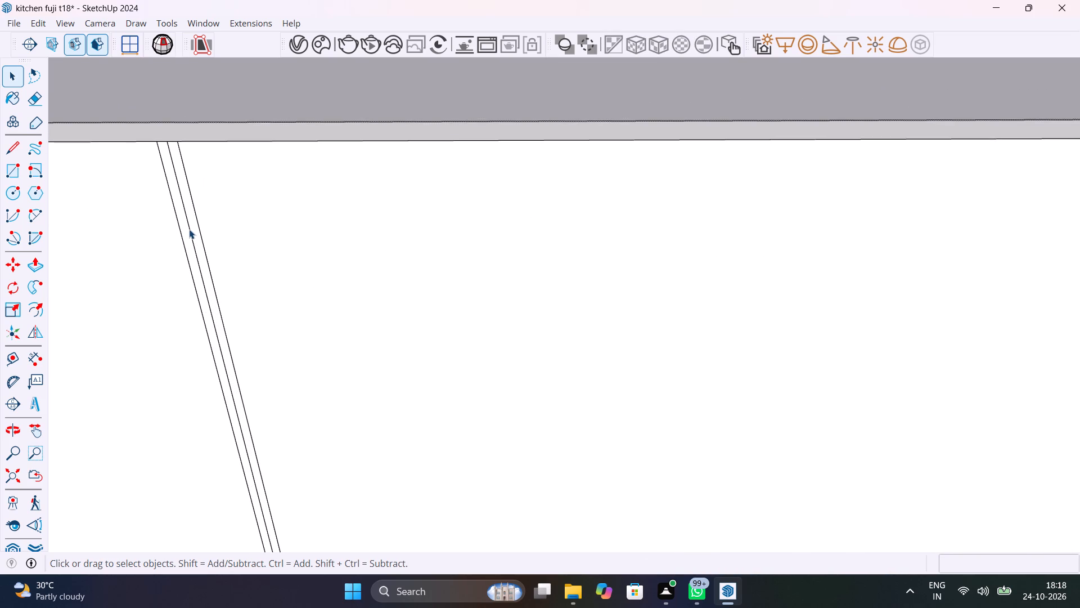
left_click(189, 230)
key("Delete")
Push the adjoining panel's three gap strips back 1" and close the cabinet group.
scroll(205, 230, "down", 12)
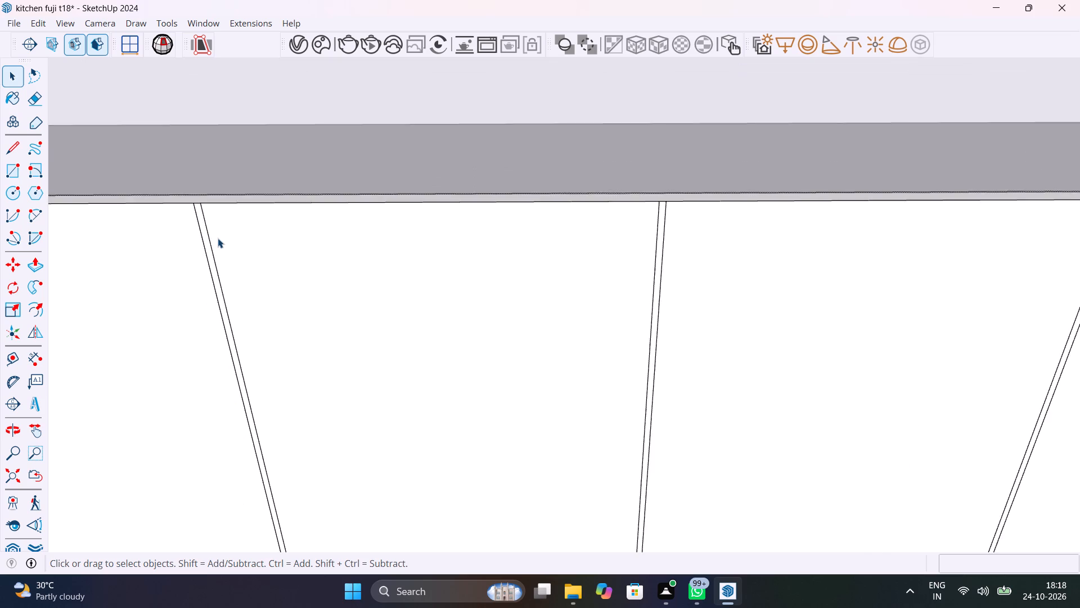
scroll(218, 238, "down", 18)
scroll(127, 235, "up", 9)
scroll(328, 254, "up", 2)
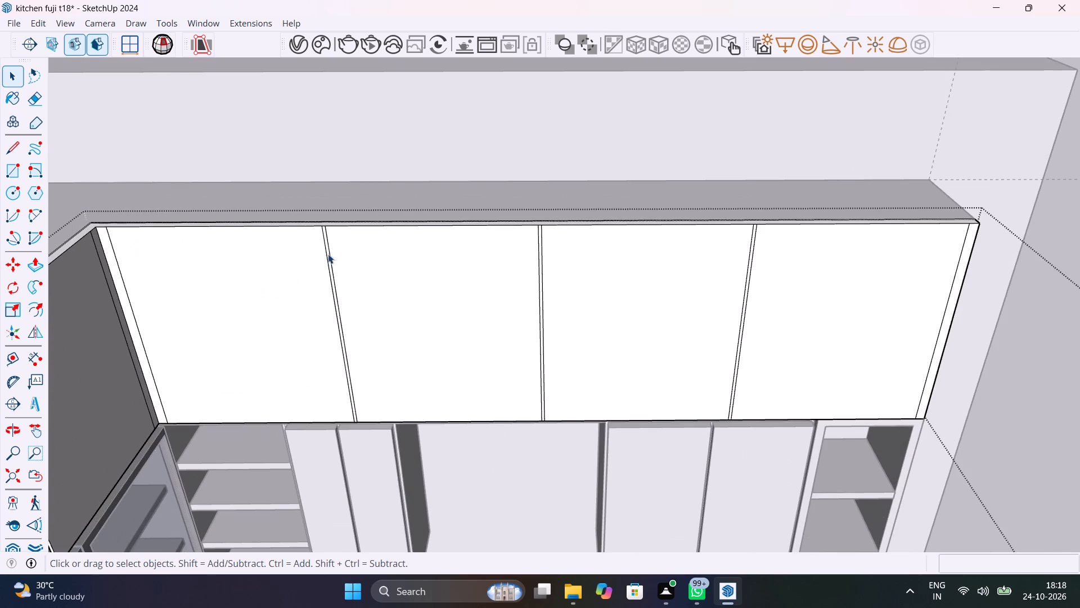
scroll(328, 254, "up", 3)
key("p")
left_click(322, 226)
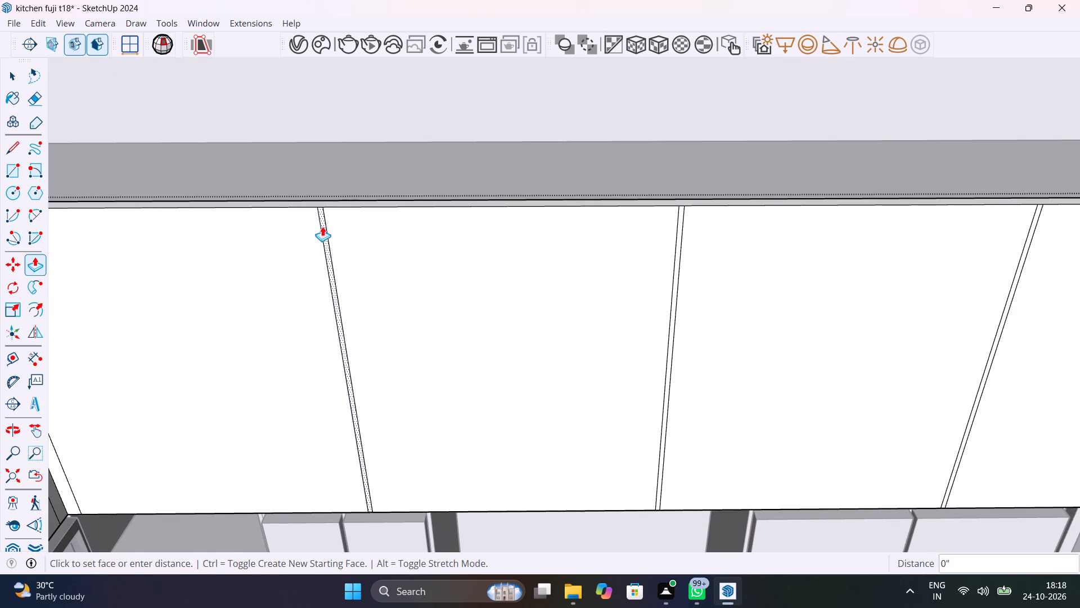
left_click(323, 195)
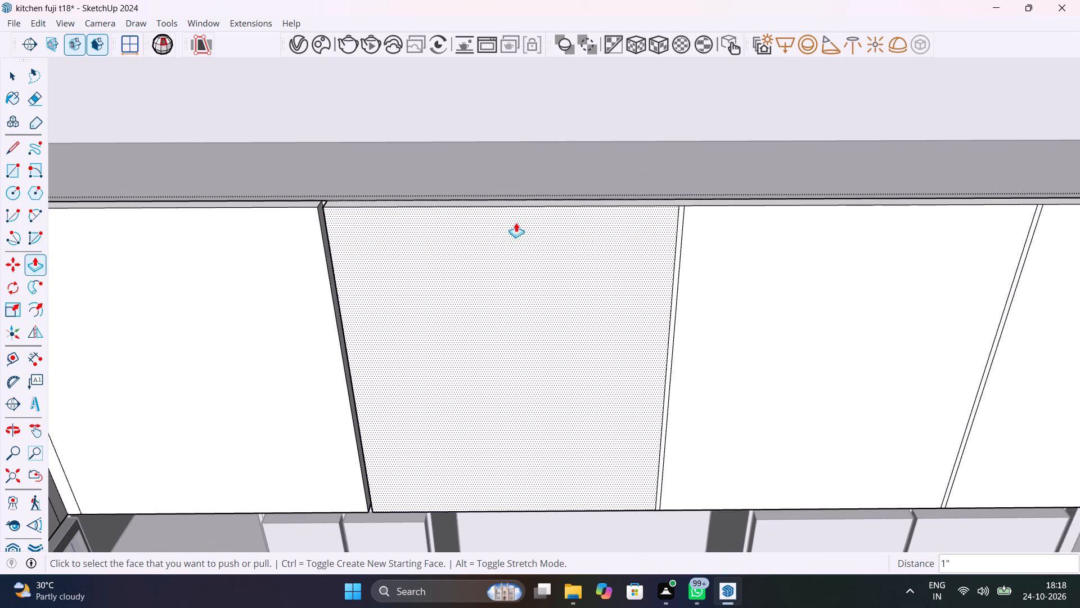
double_click(681, 233)
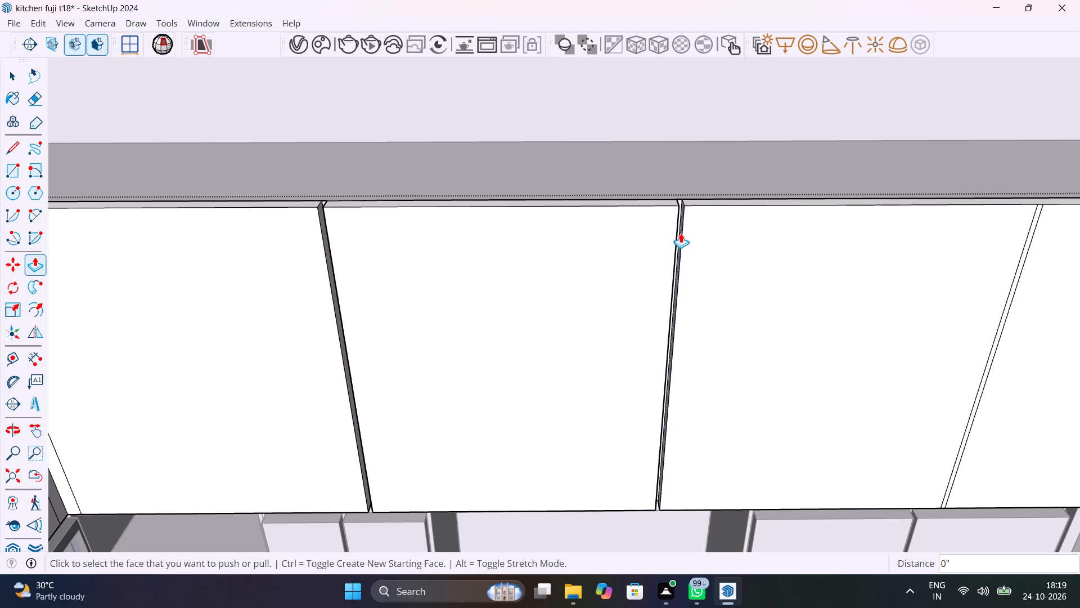
scroll(681, 233, "down", 13)
scroll(784, 224, "up", 17)
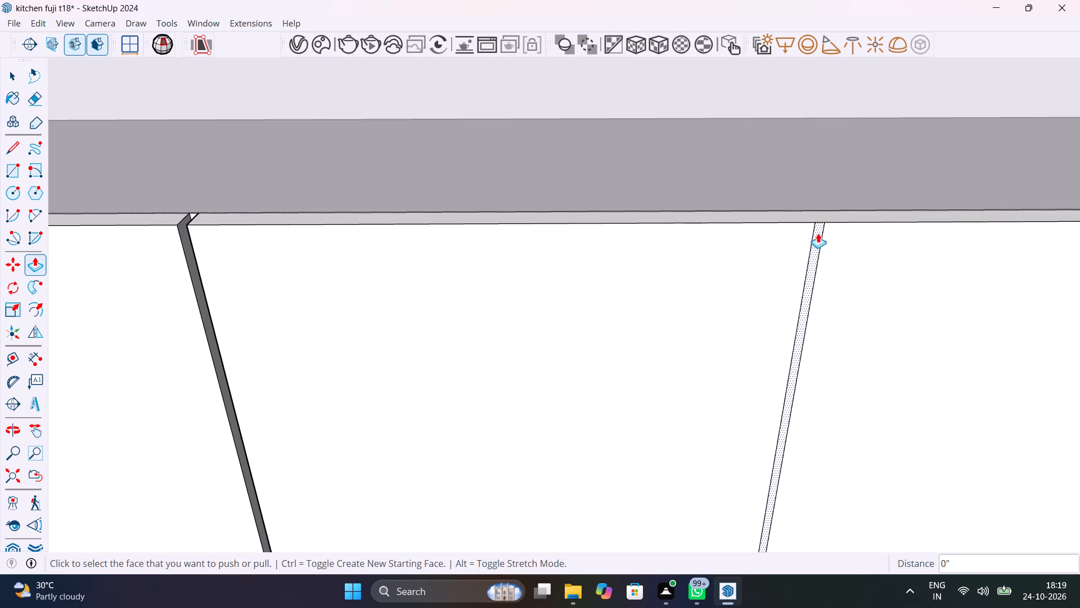
triple_click(820, 237)
scroll(820, 236, "down", 13)
scroll(820, 236, "up", 2)
scroll(820, 236, "down", 11)
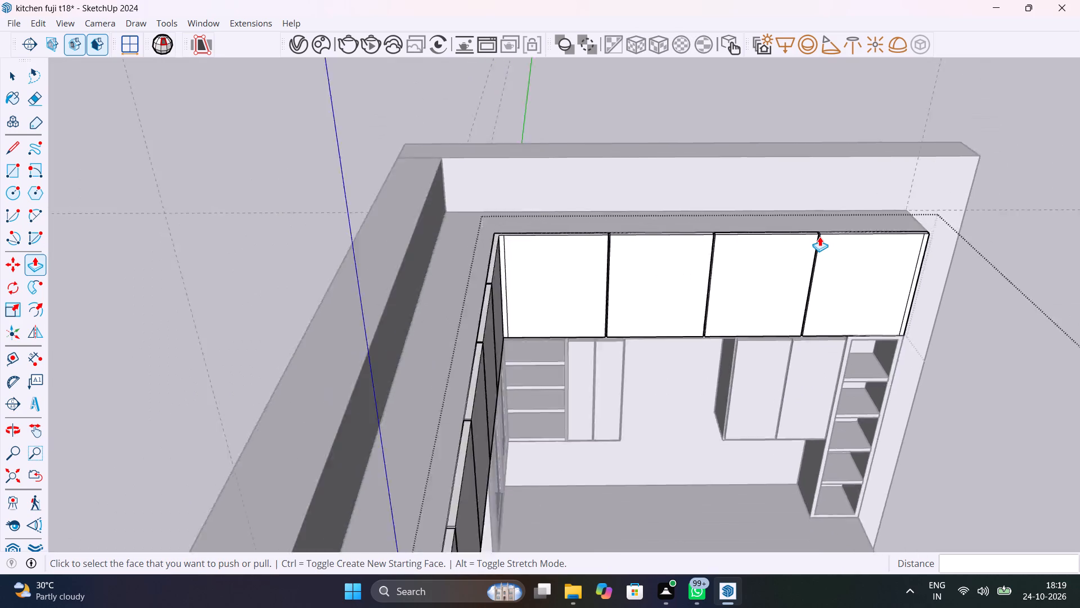
scroll(820, 236, "down", 2)
key("space")
left_click(997, 242)
Examine the L-shaped loft cabinet row and the whole kitchen from several angles.
scroll(989, 273, "down", 1)
middle_click_drag(908, 247, 777, 230)
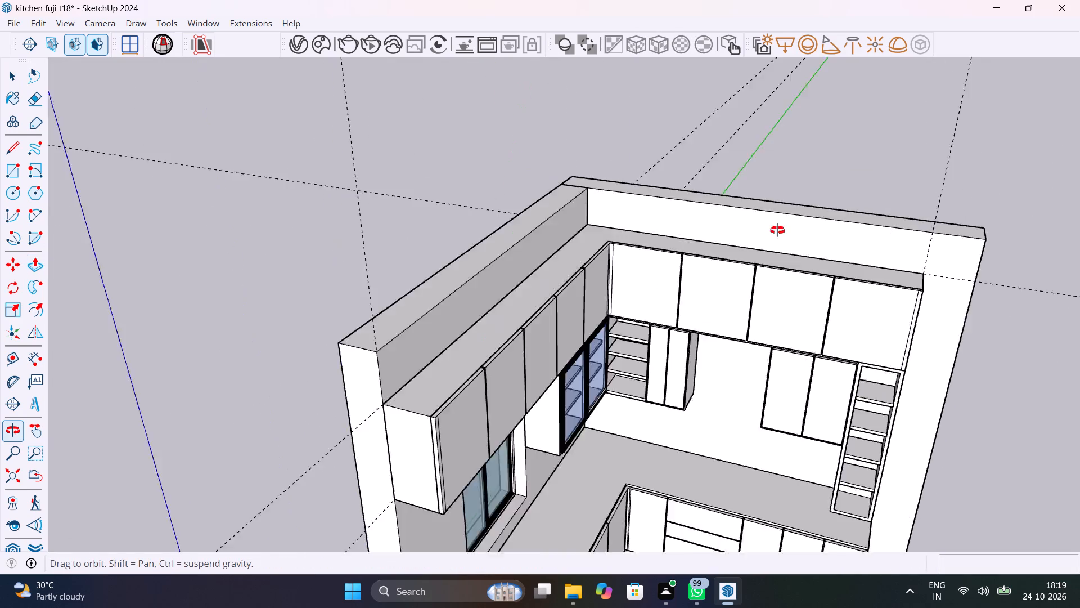
middle_click_drag(777, 230, 903, 243)
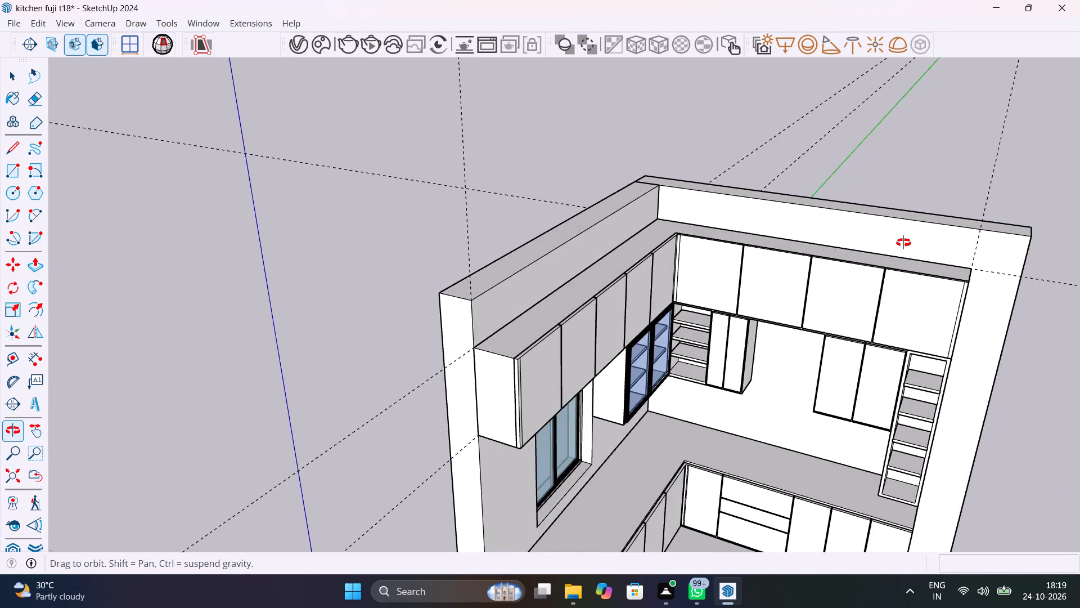
middle_click_drag(903, 243, 620, 186)
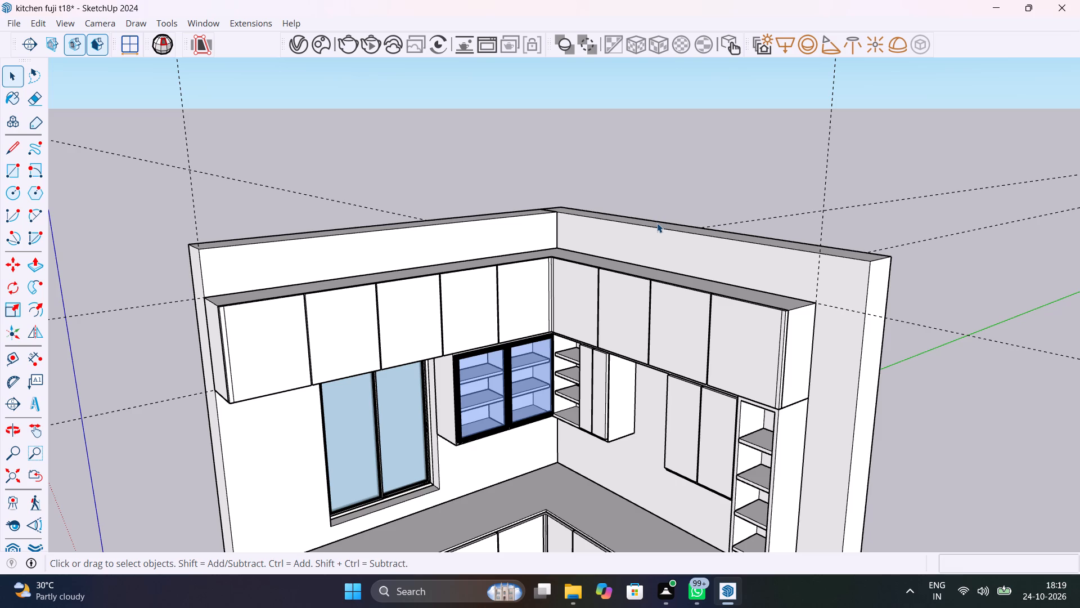
scroll(637, 377, "down", 5)
middle_click_drag(638, 383, 647, 381)
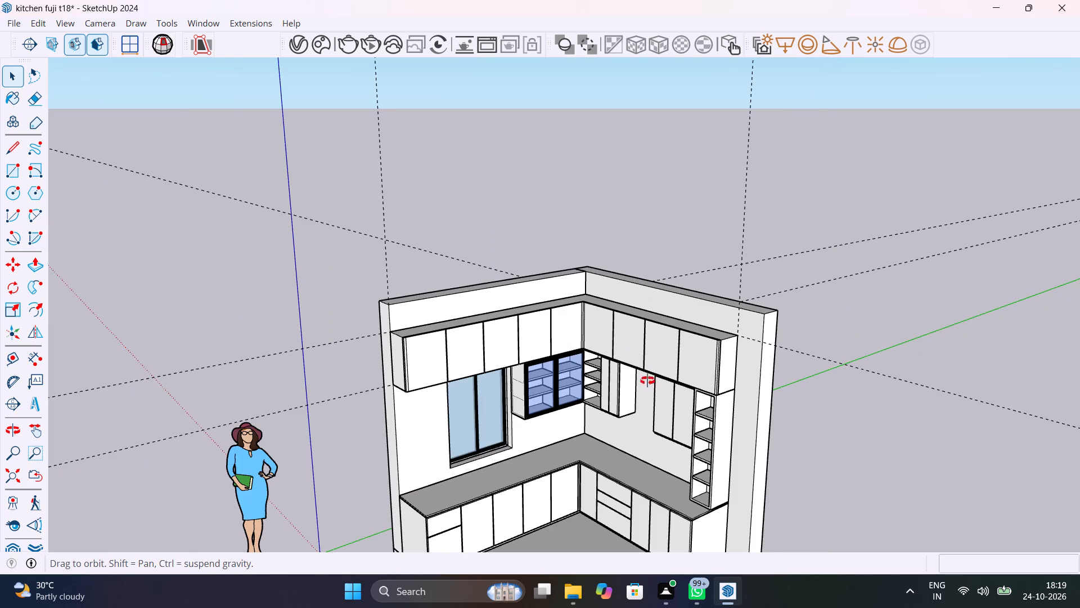
middle_click_drag(647, 381, 815, 333)
scroll(703, 416, "down", 4)
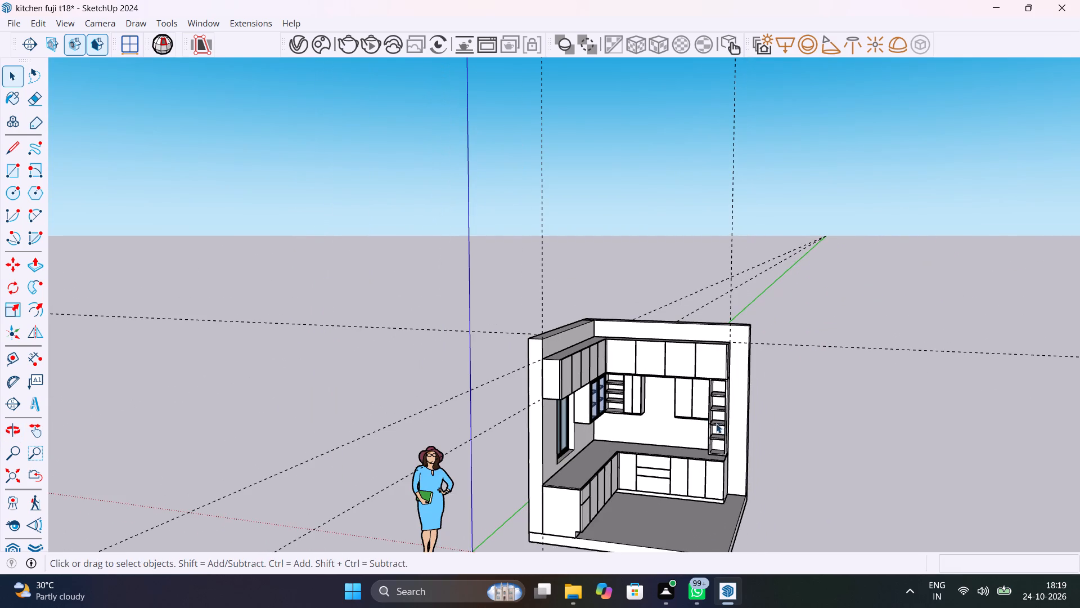
middle_click_drag(713, 422, 508, 368)
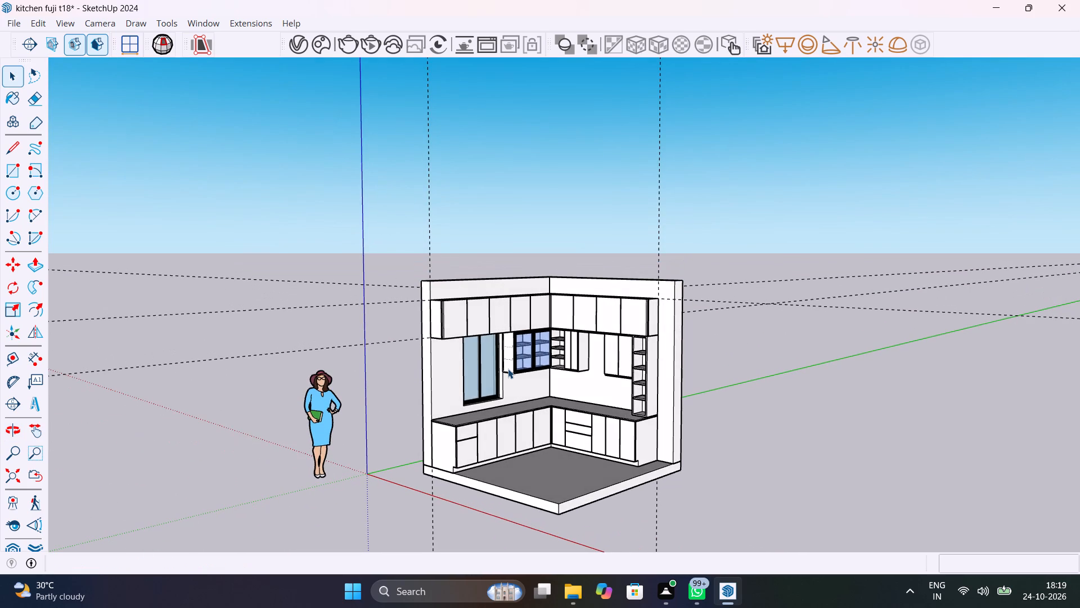
Delete all construction guides from the model.
left_click(35, 19)
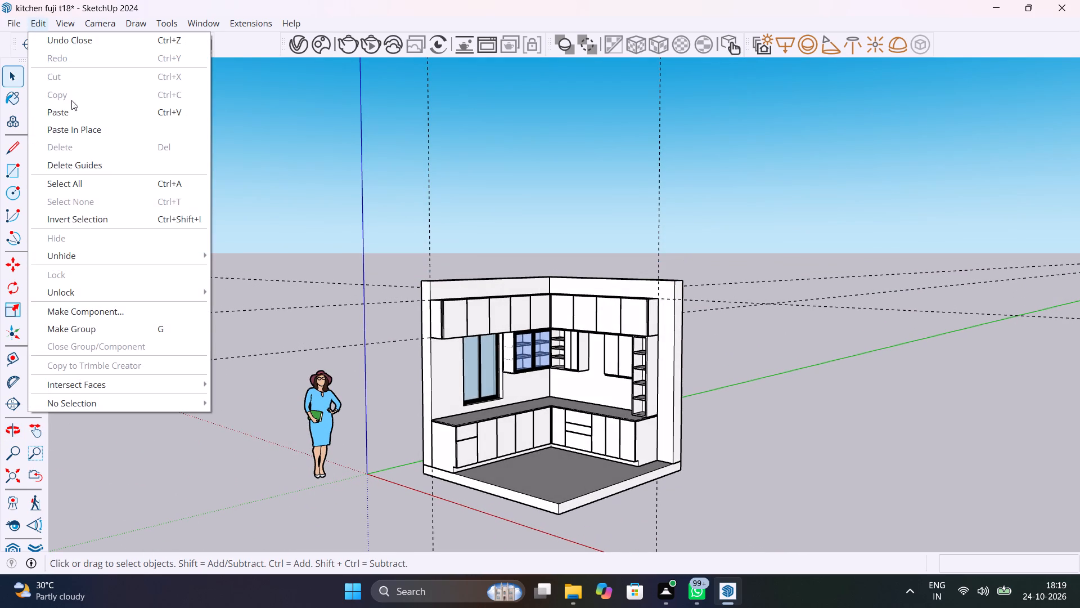
left_click(115, 169)
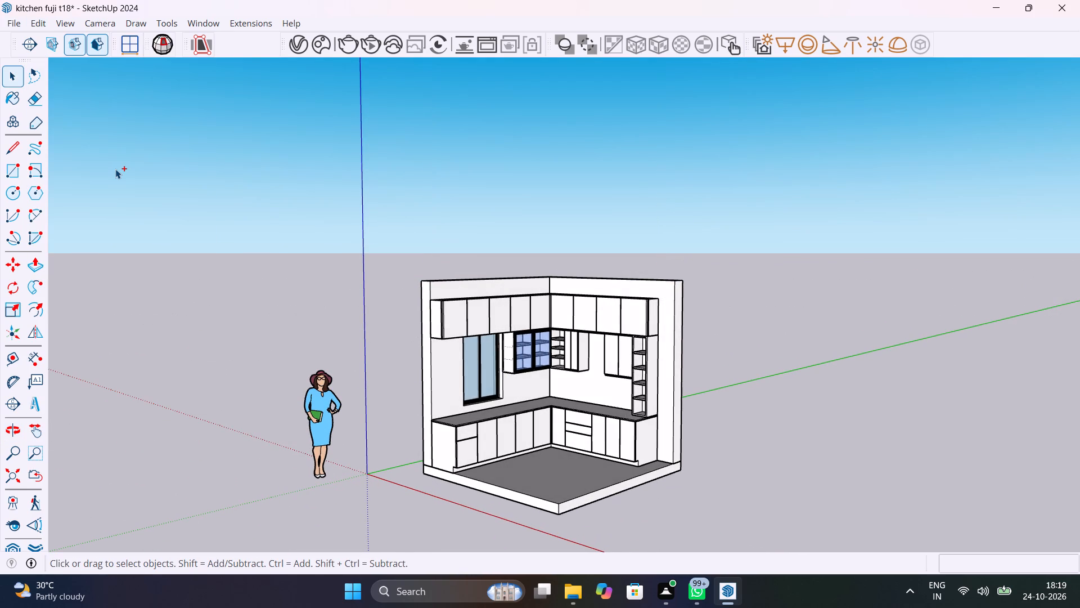
Save the model.
key("ctrl+s")
Examine the loft cabinet row's top, end panel and shutter gaps, and the overall kitchen.
scroll(444, 356, "up", 8)
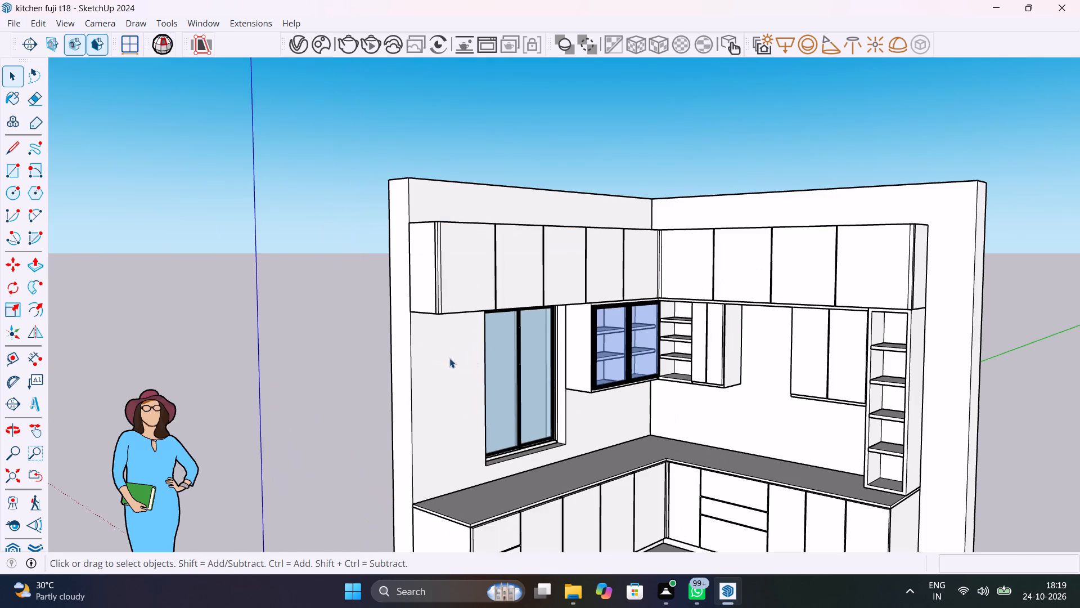
middle_click_drag(471, 357, 465, 419)
scroll(434, 281, "up", 7)
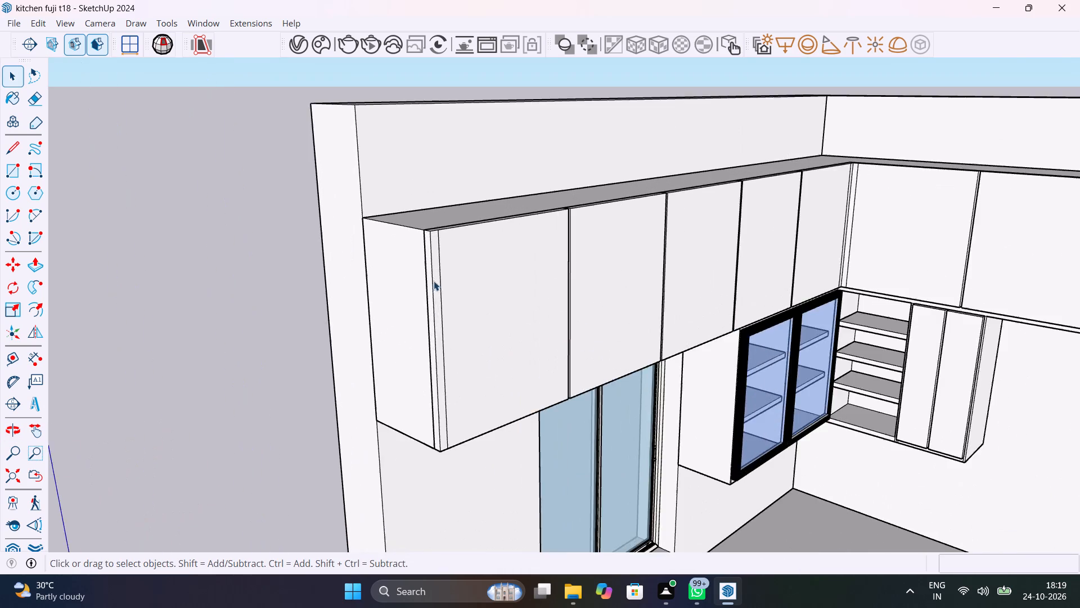
scroll(434, 281, "up", 11)
middle_click_drag(484, 300, 417, 399)
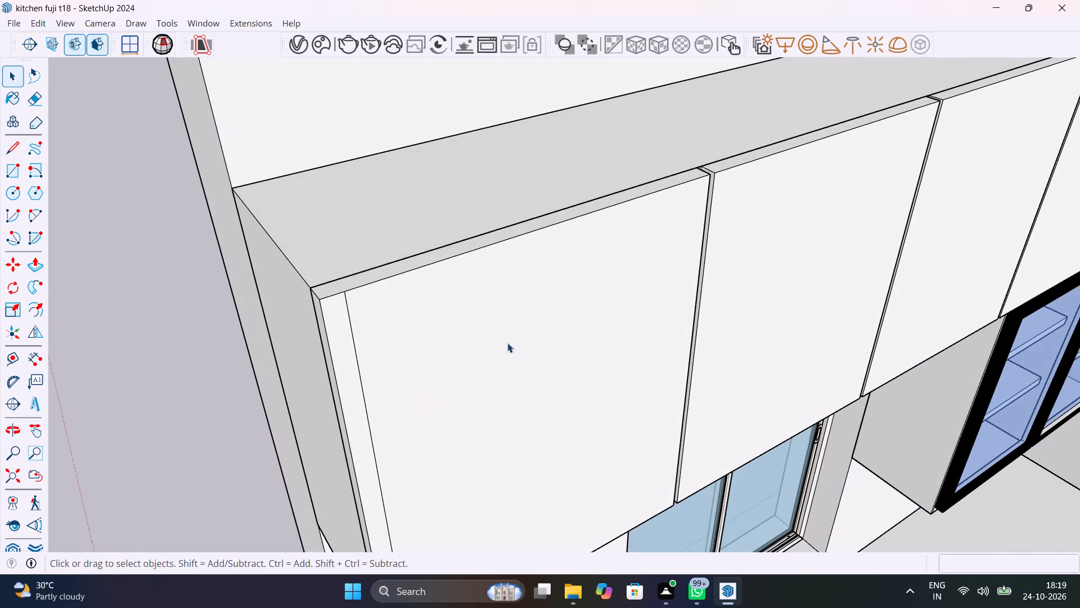
scroll(508, 342, "down", 11)
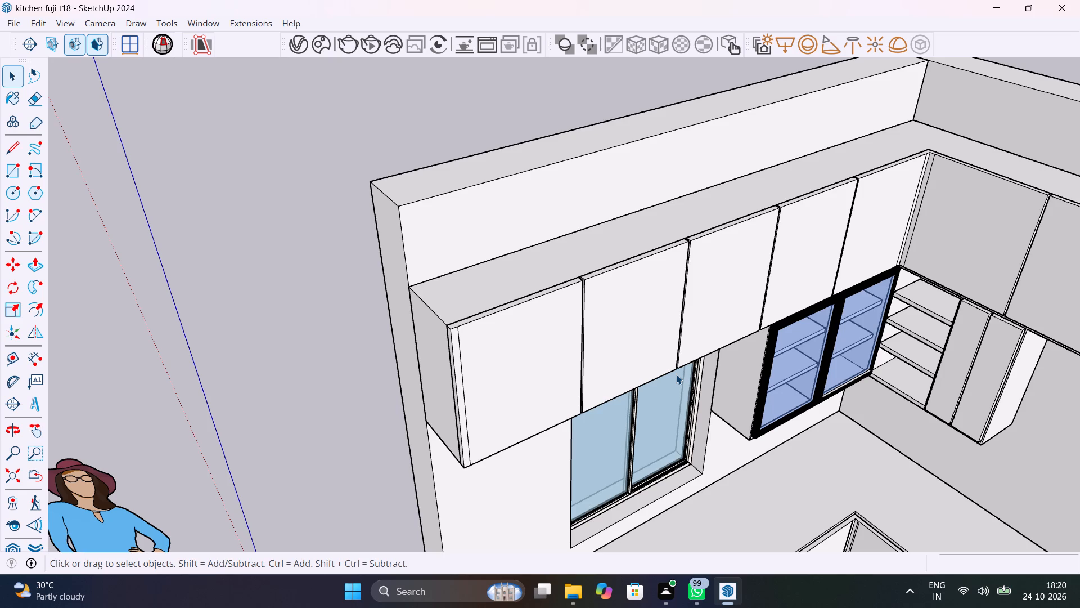
scroll(722, 368, "down", 2)
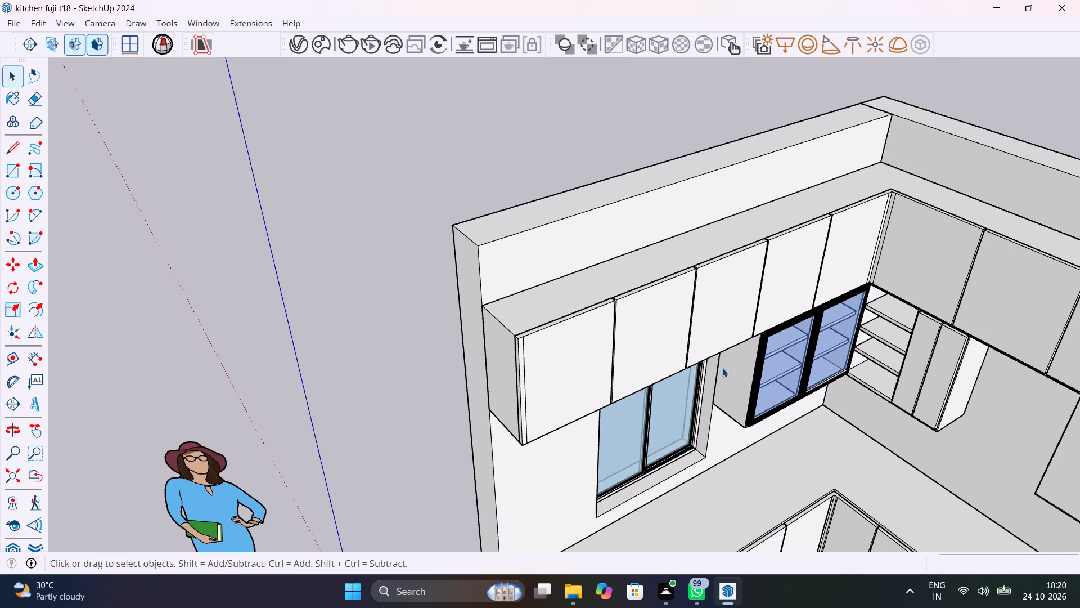
middle_click_drag(735, 339, 726, 280)
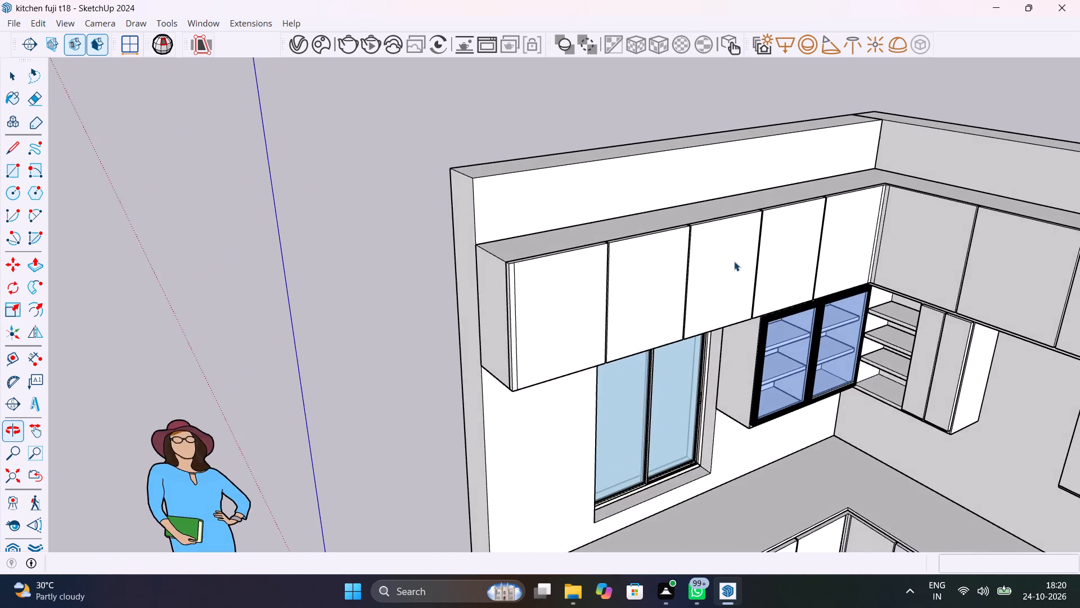
scroll(753, 323, "down", 5)
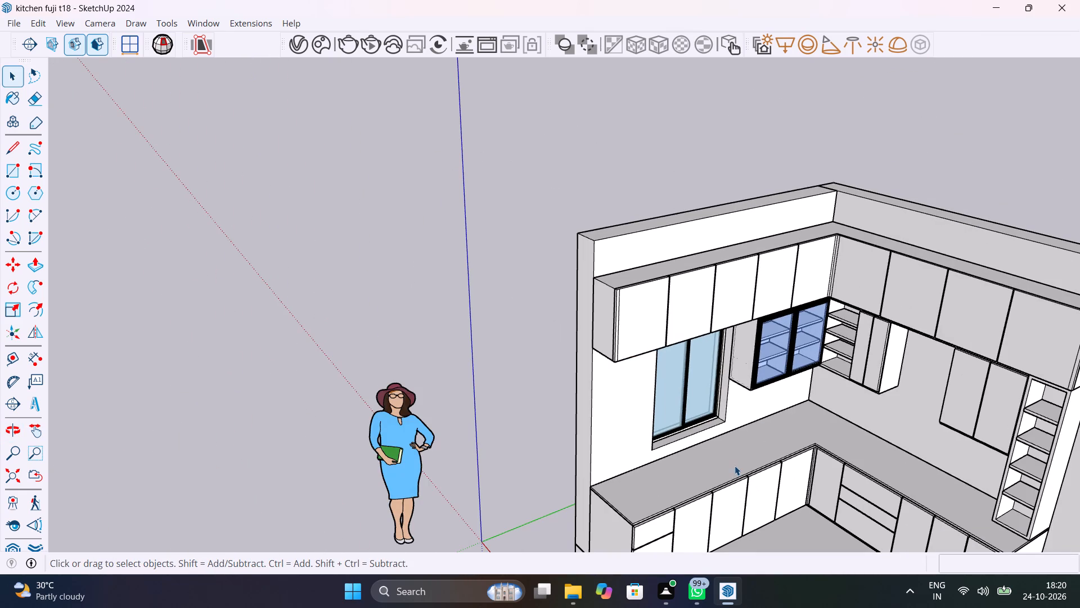
middle_click_drag(733, 463, 586, 363, "shift")
scroll(659, 390, "down", 4)
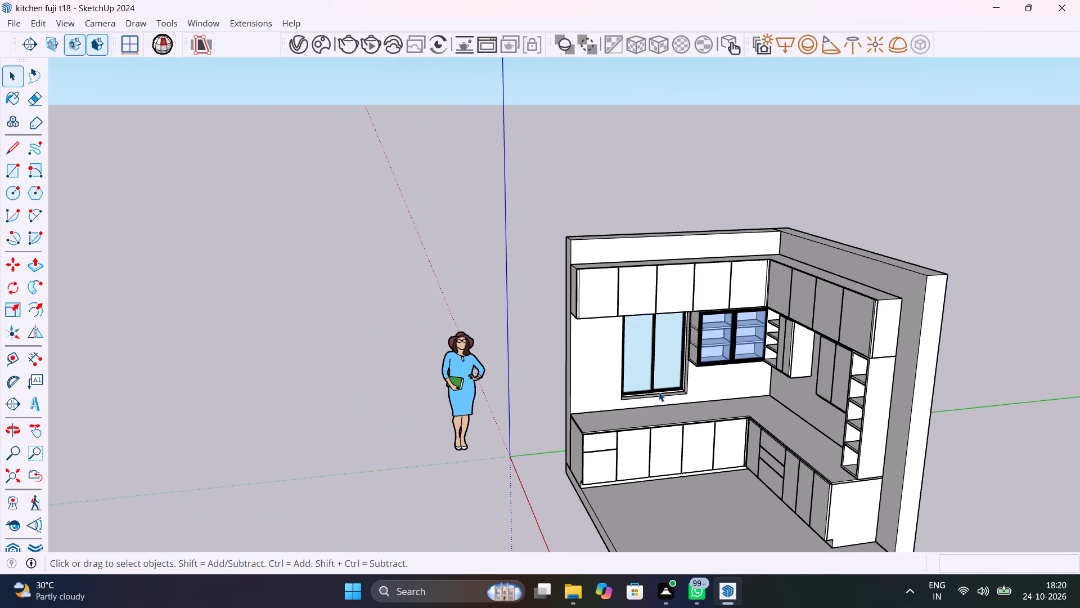
Search 3D Warehouse for "sink" and load the 189 KB single-bowl sink with drainboard onto open ground beside the standing figure.
left_click(199, 21)
left_click(223, 136)
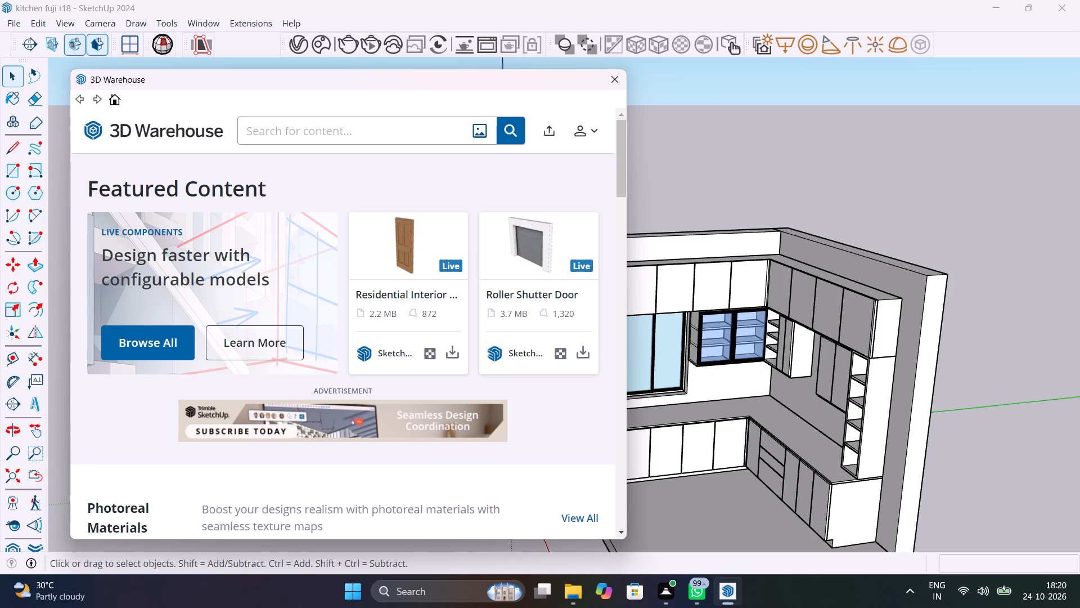
left_click(393, 144)
type("sink")
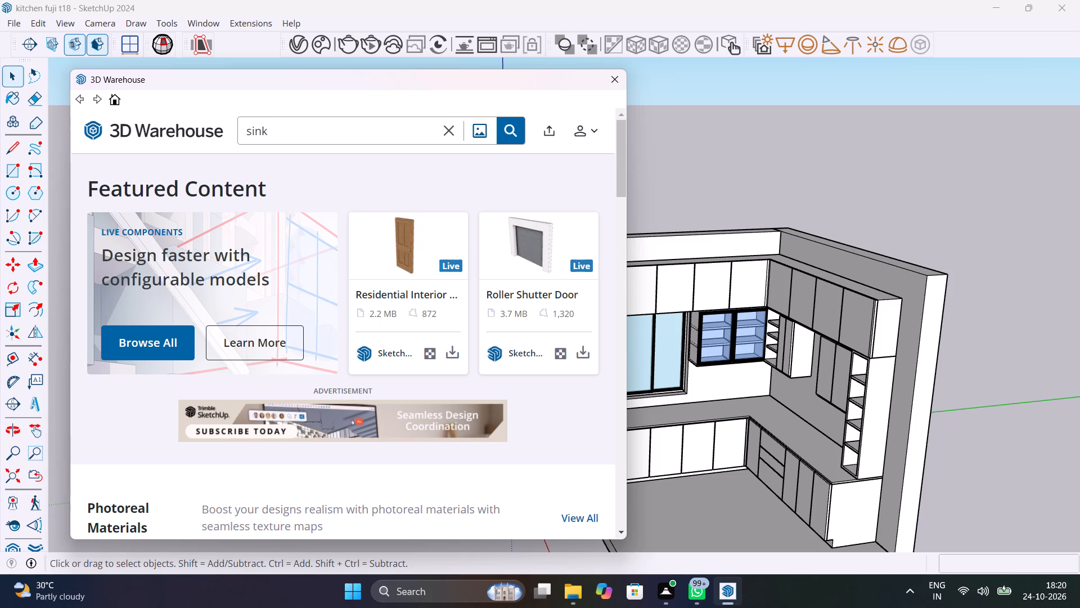
key("Return")
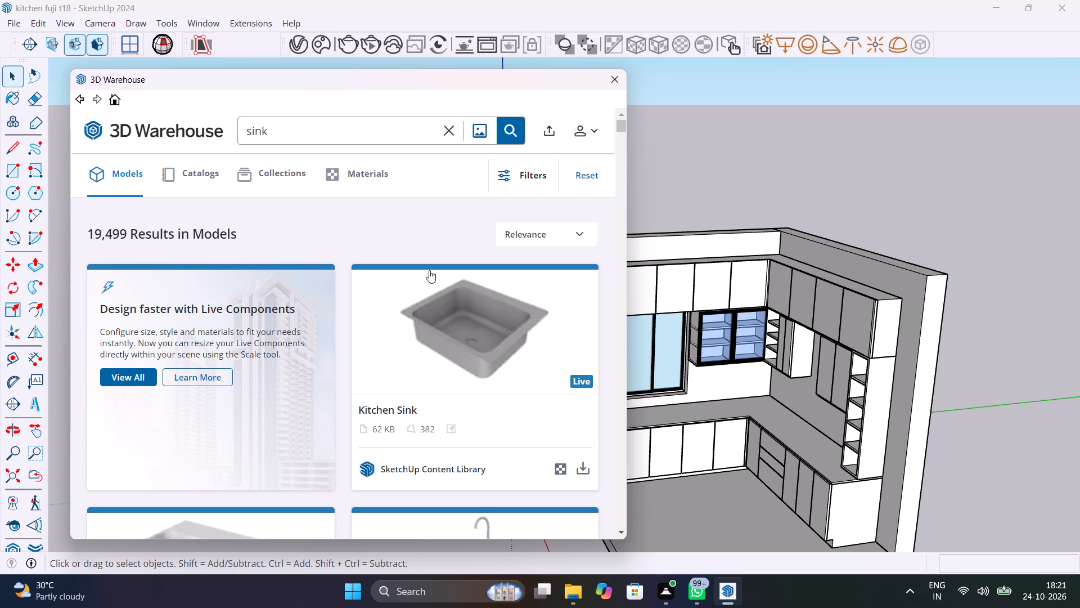
scroll(429, 271, "down", 7)
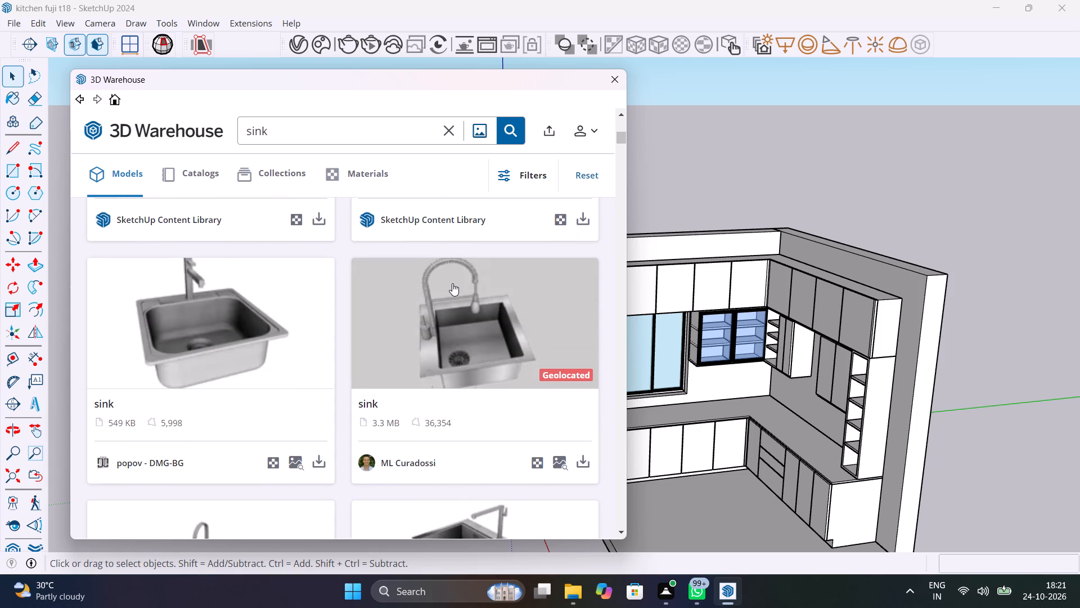
scroll(452, 283, "down", 2)
scroll(532, 409, "down", 2)
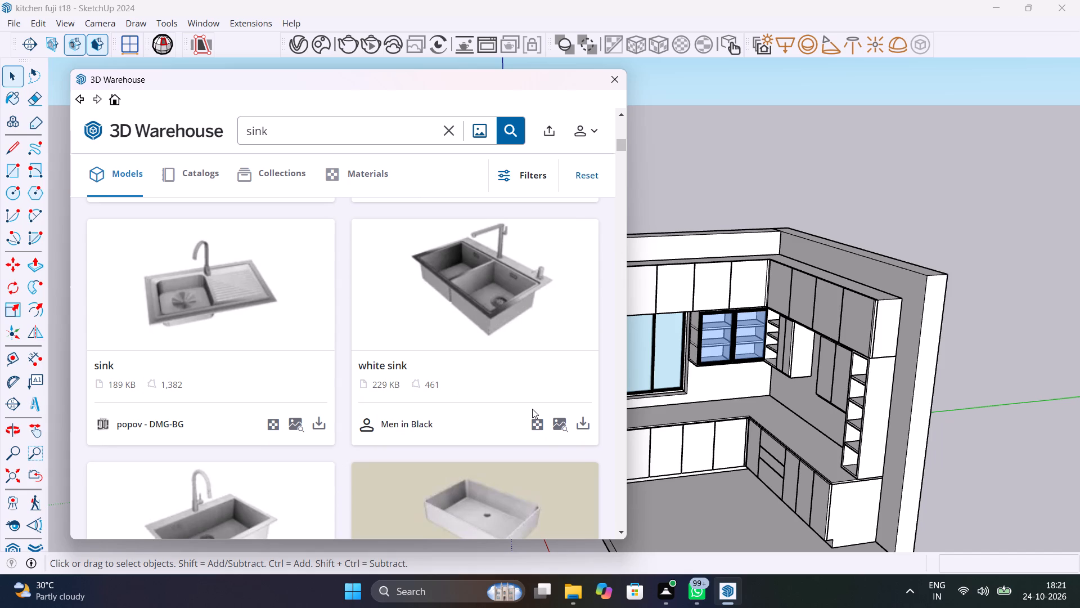
left_click(325, 422)
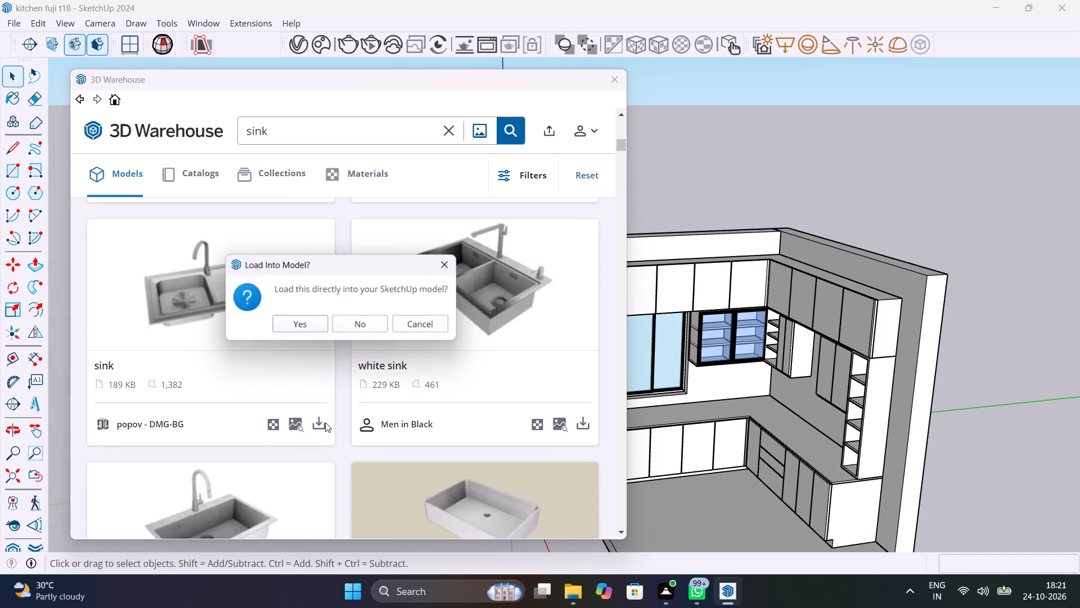
left_click(295, 328)
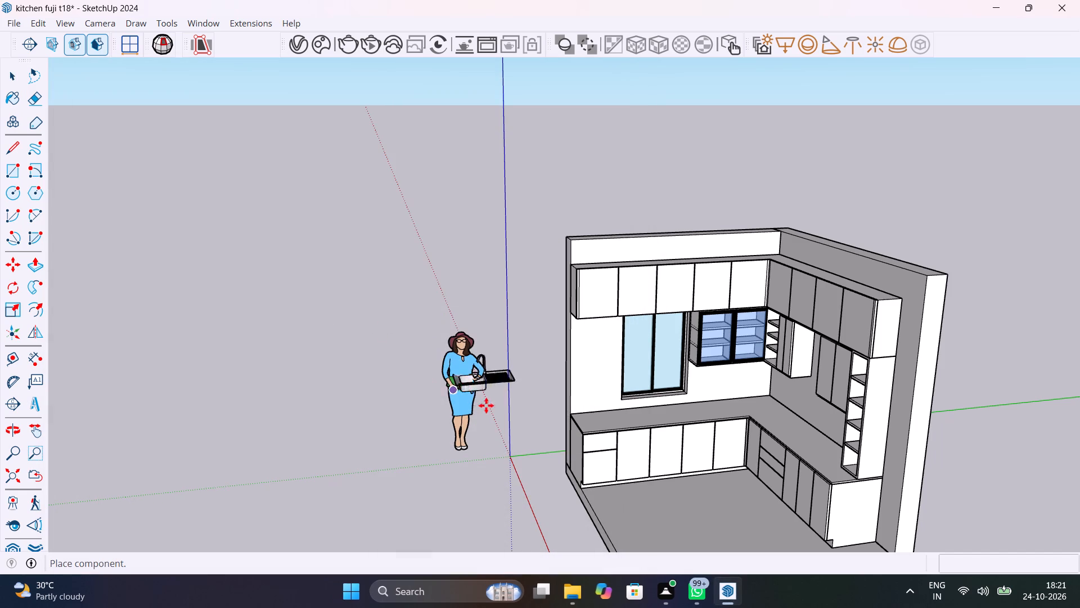
left_click(342, 450)
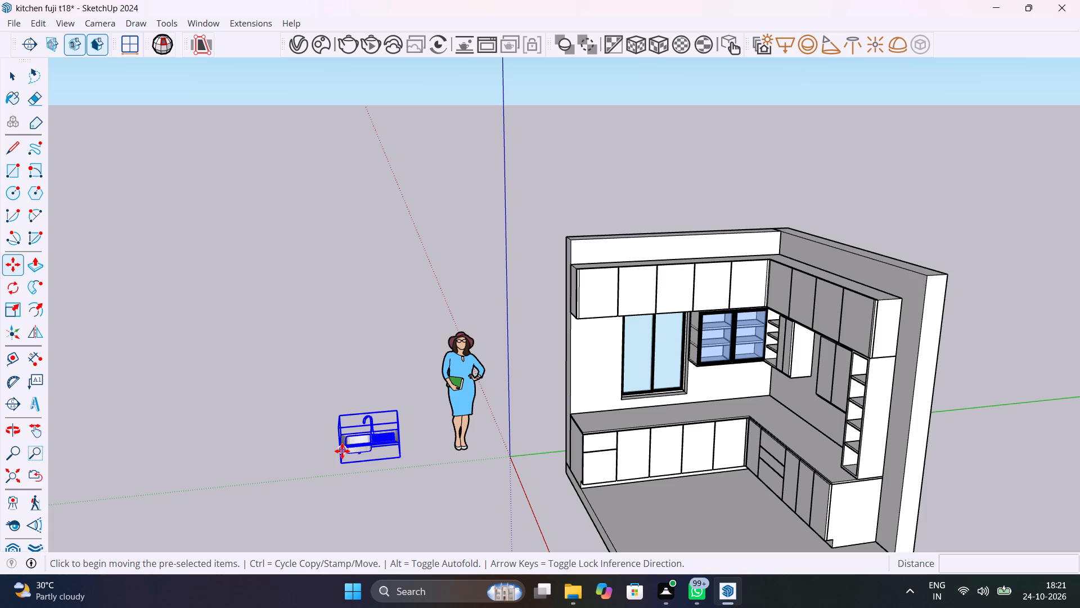
Move the sink by its lower front corner to the countertop's front edge beneath the window.
scroll(377, 449, "up", 5)
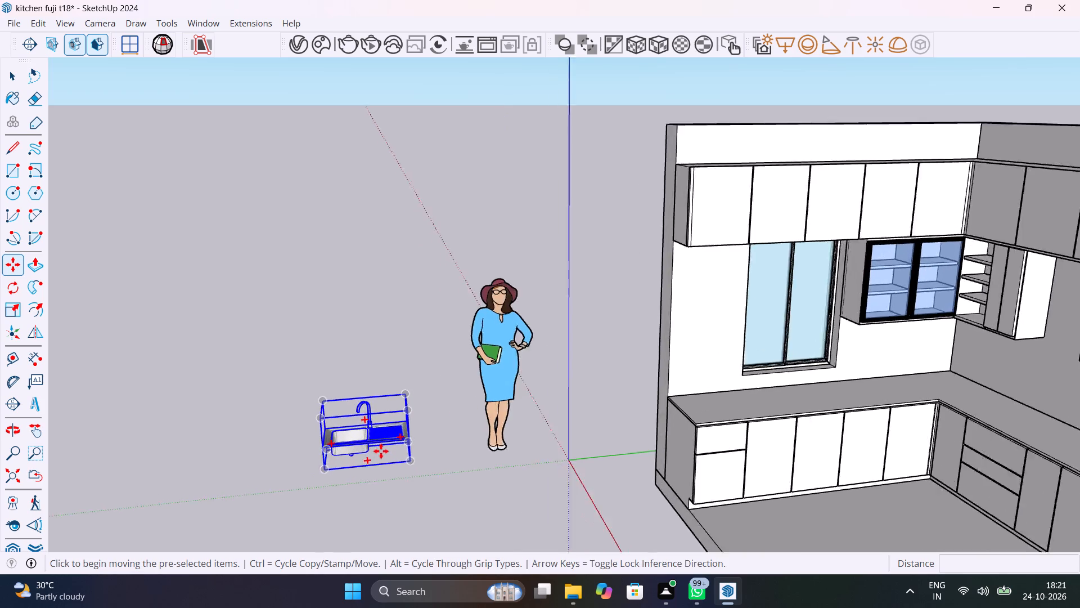
scroll(381, 451, "up", 7)
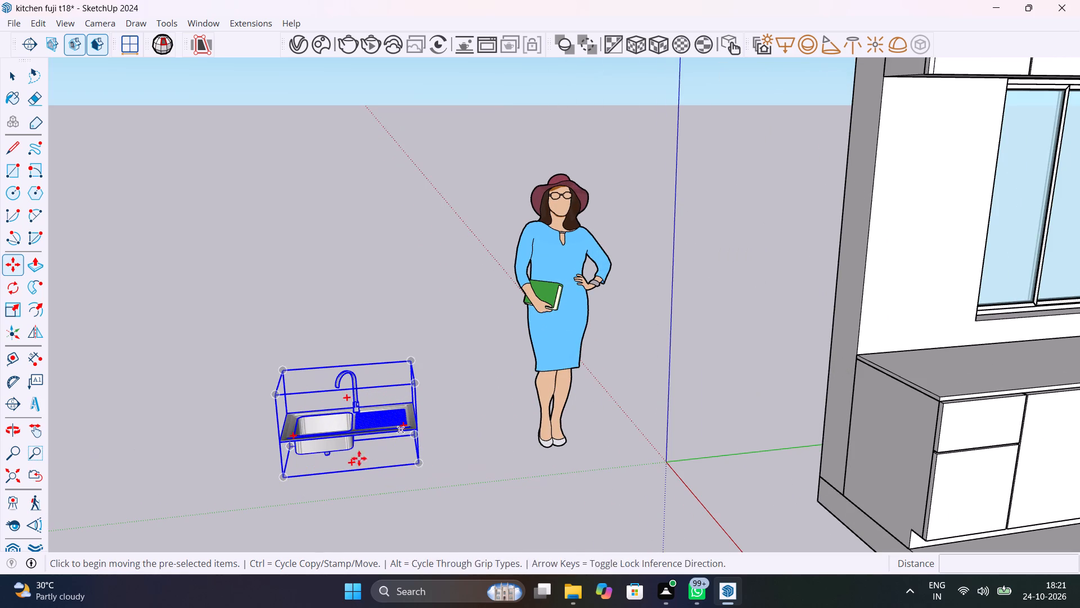
left_click(278, 480)
scroll(605, 385, "down", 6)
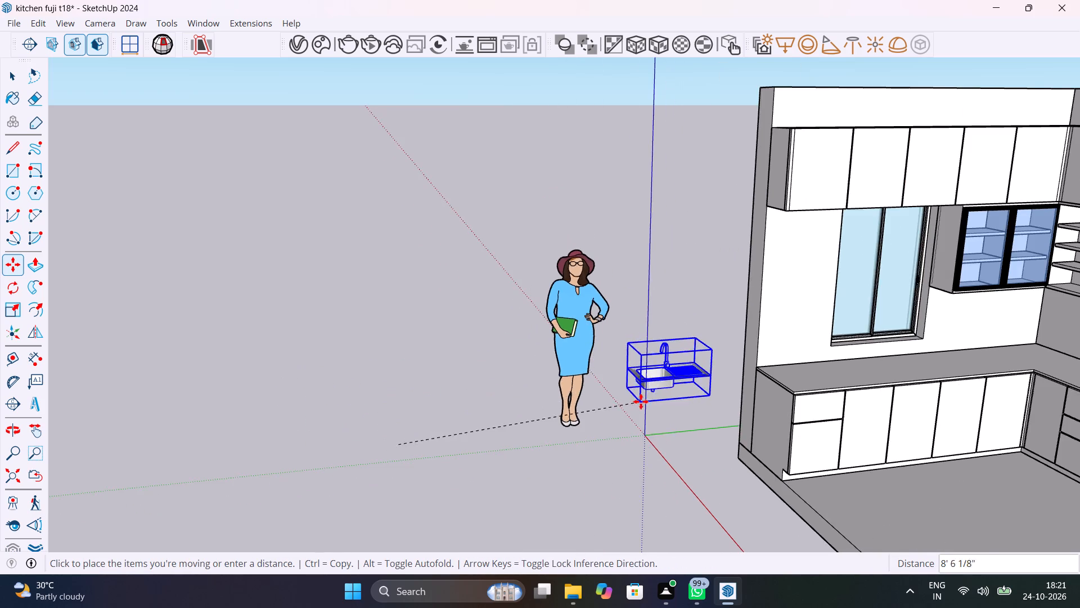
middle_click_drag(641, 401, 487, 415)
scroll(643, 403, "up", 7)
middle_click_drag(659, 413, 677, 463)
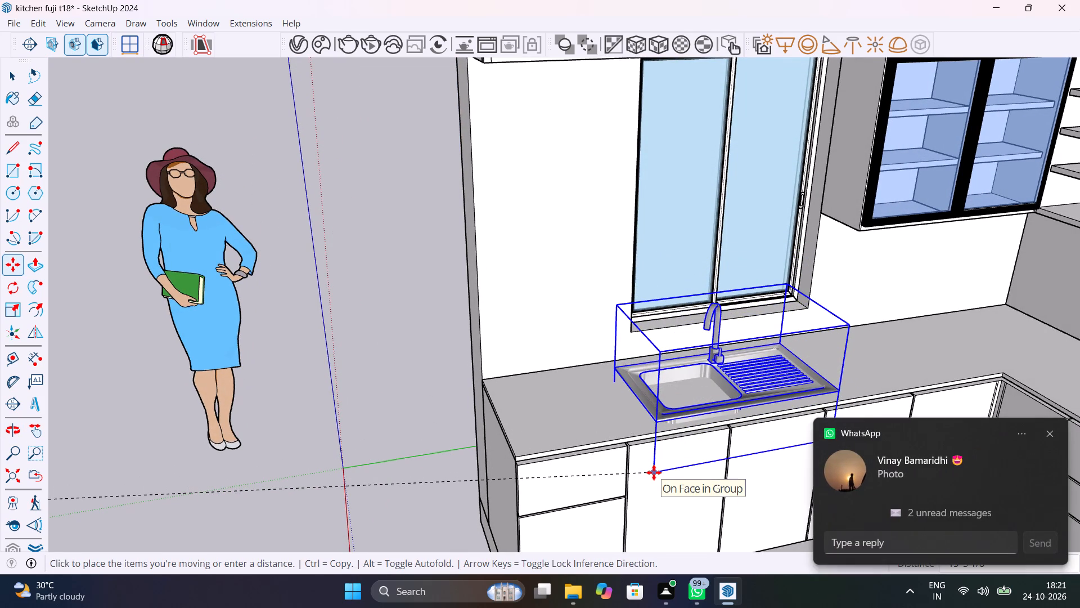
left_click(679, 431)
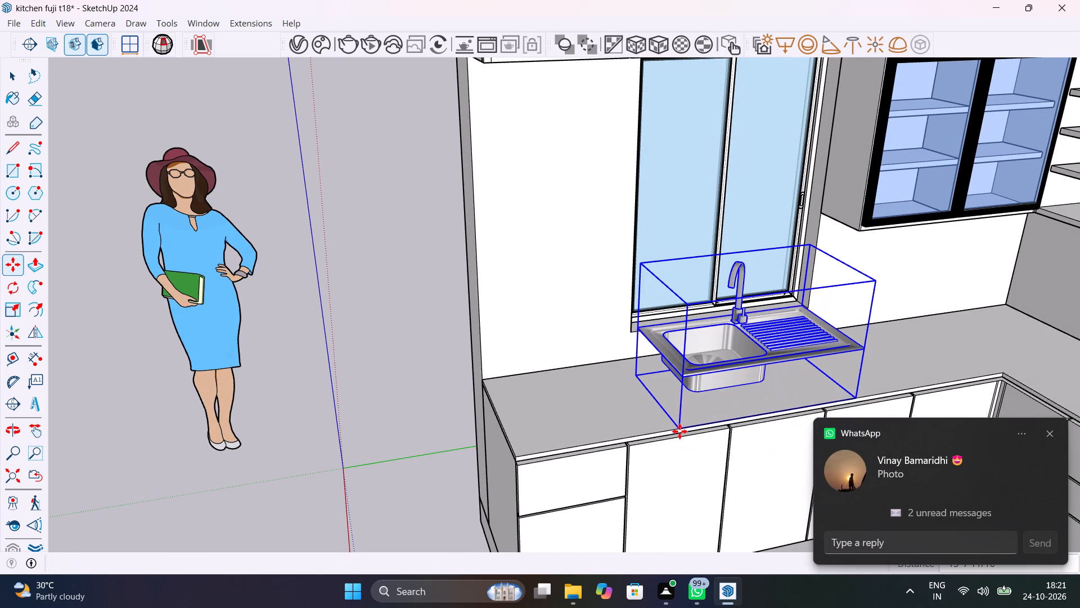
Move the sink down about 9 1/2" by its rim corner so the rim sits on the countertop.
left_click(682, 374)
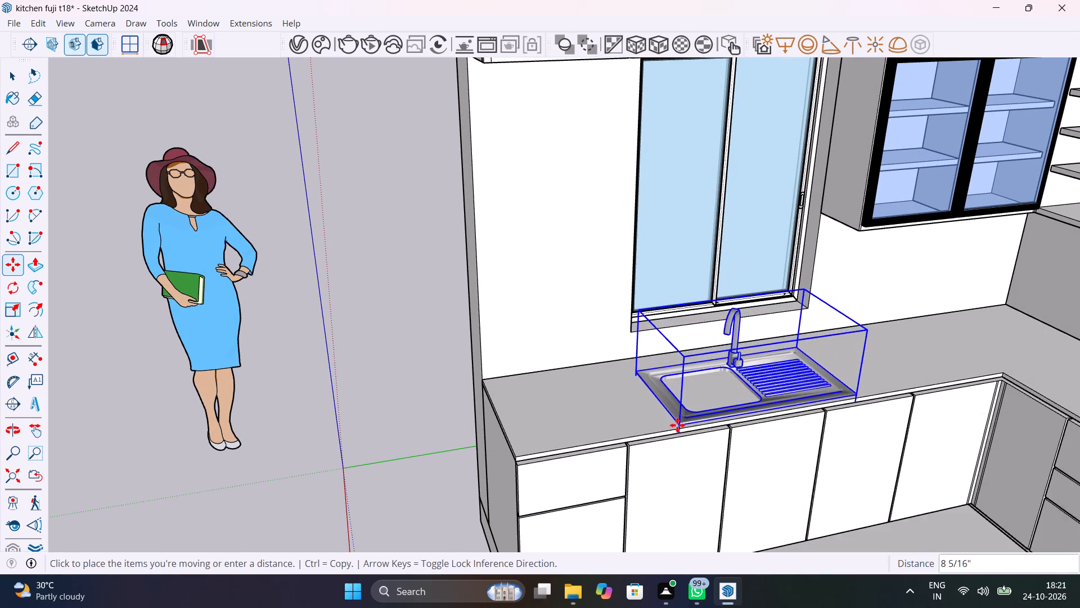
middle_click_drag(677, 424, 786, 415)
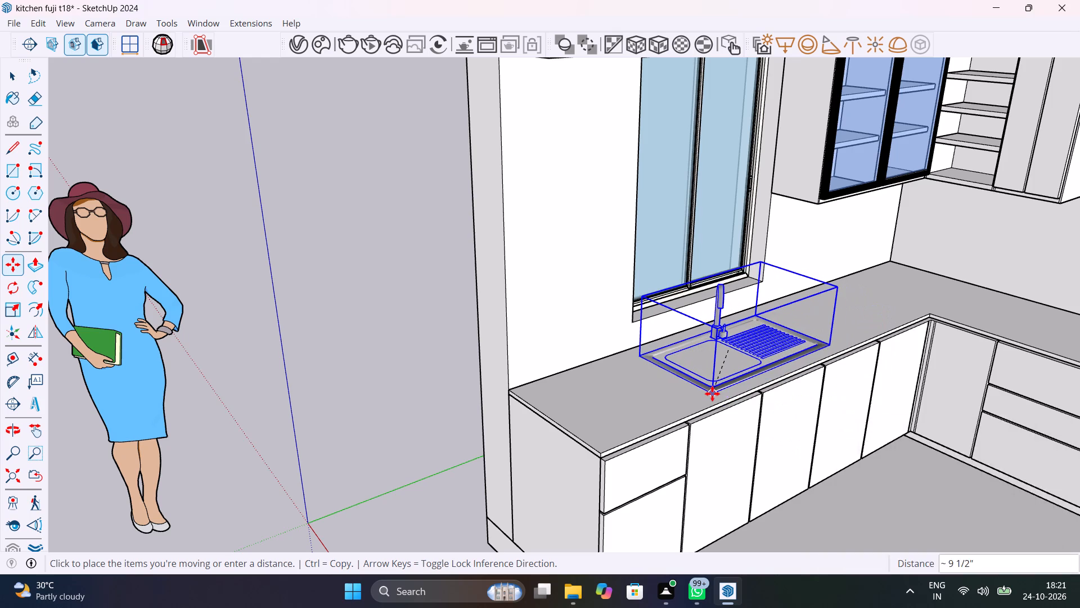
left_click(712, 394)
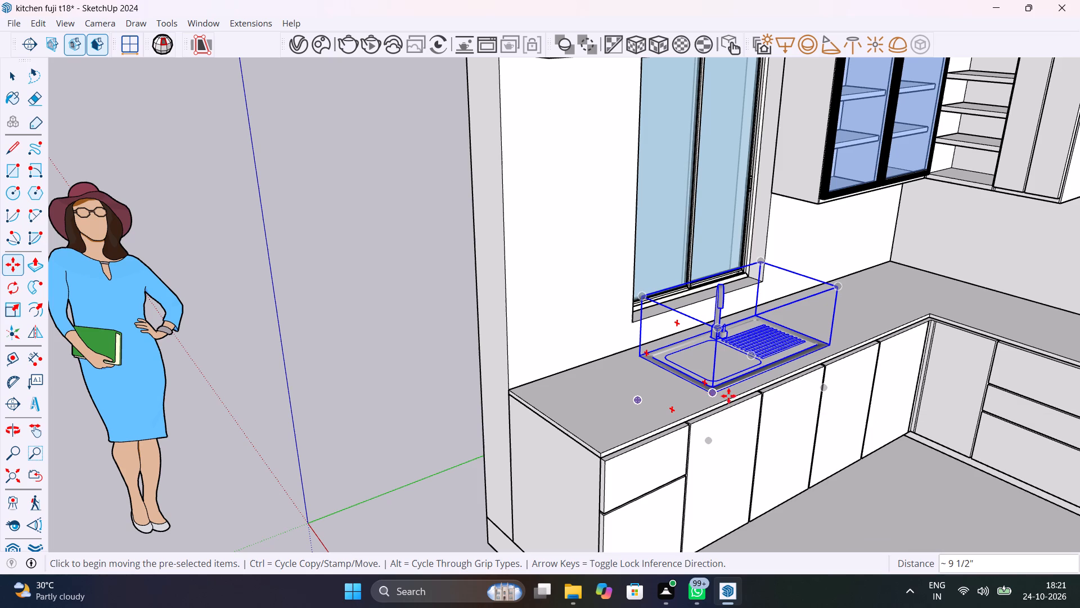
key("Escape")
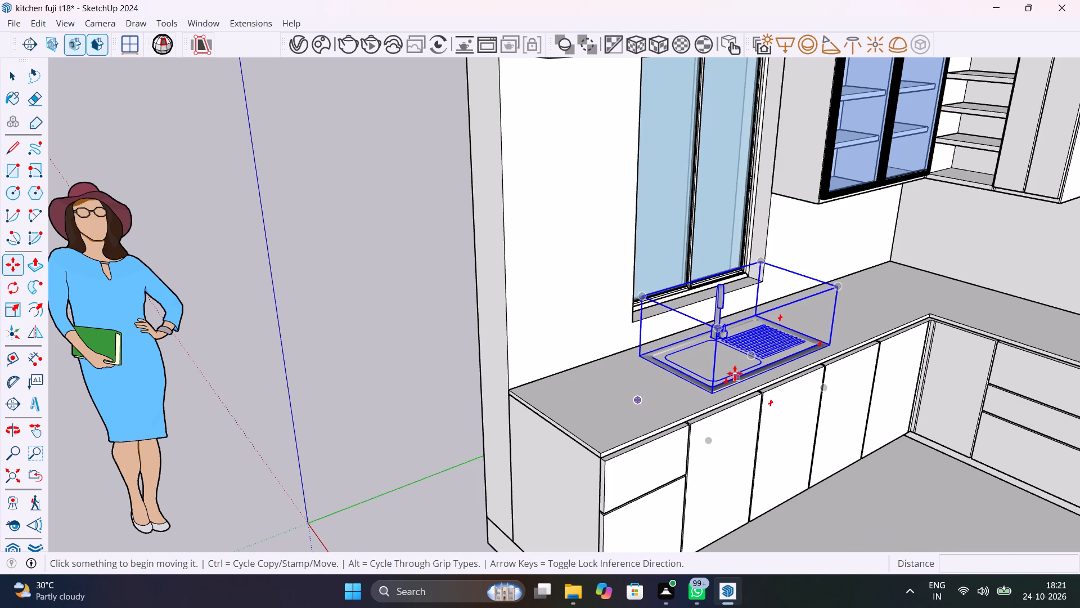
key("space")
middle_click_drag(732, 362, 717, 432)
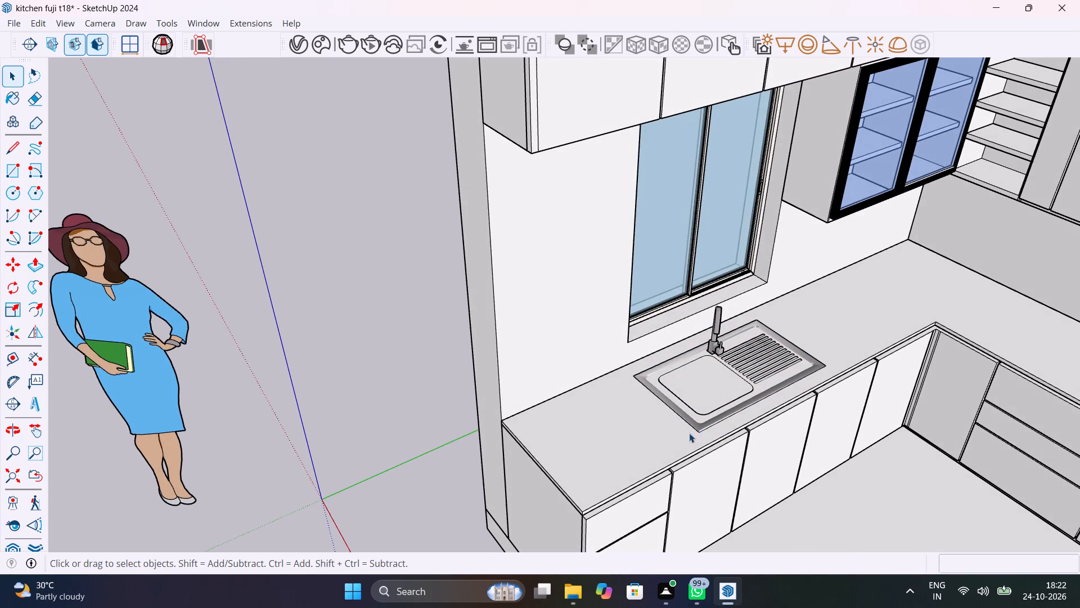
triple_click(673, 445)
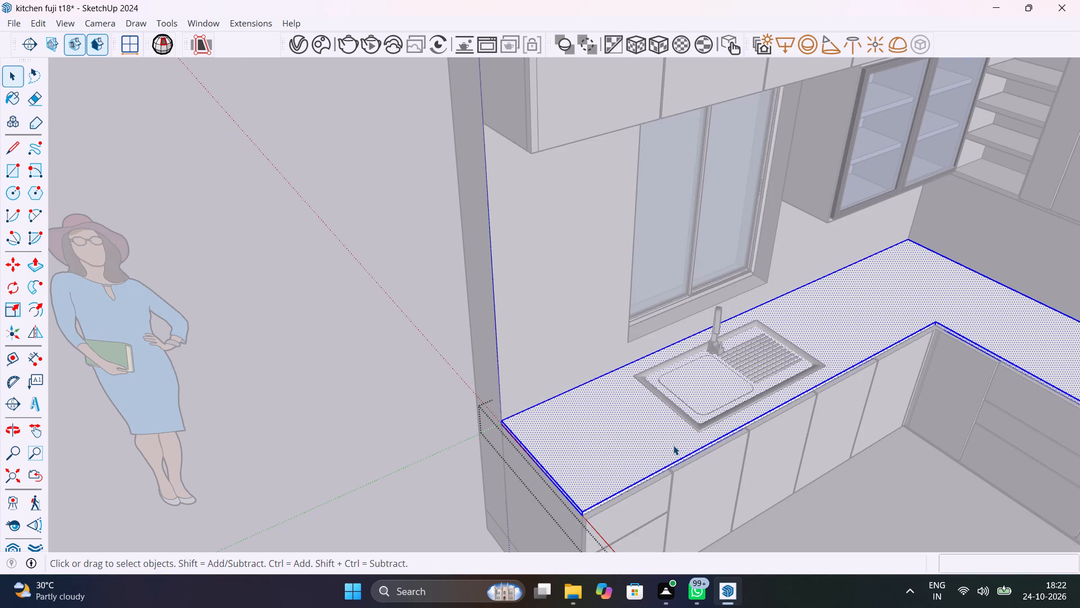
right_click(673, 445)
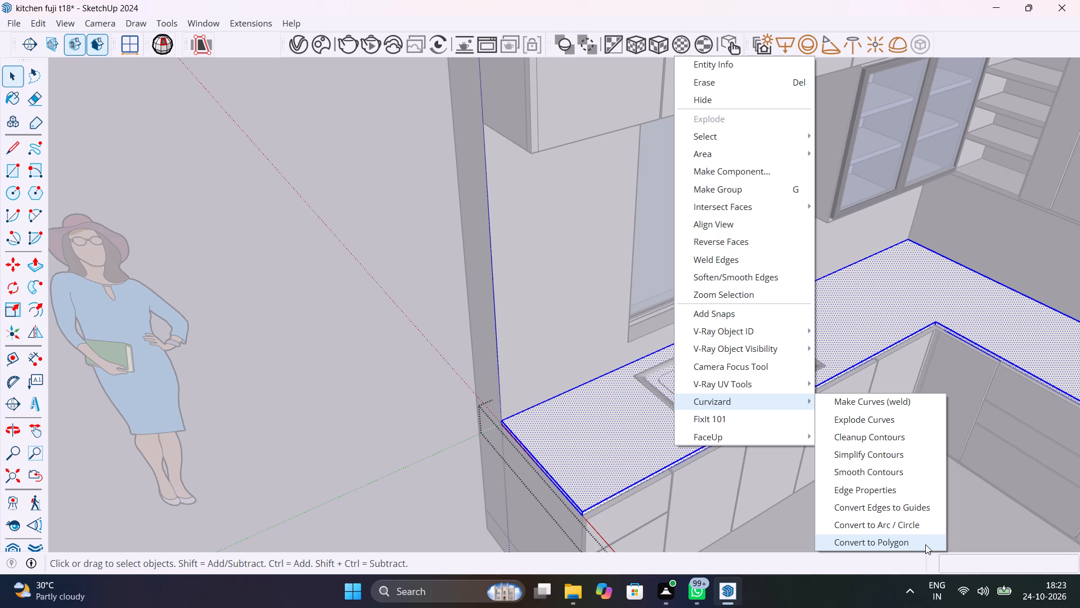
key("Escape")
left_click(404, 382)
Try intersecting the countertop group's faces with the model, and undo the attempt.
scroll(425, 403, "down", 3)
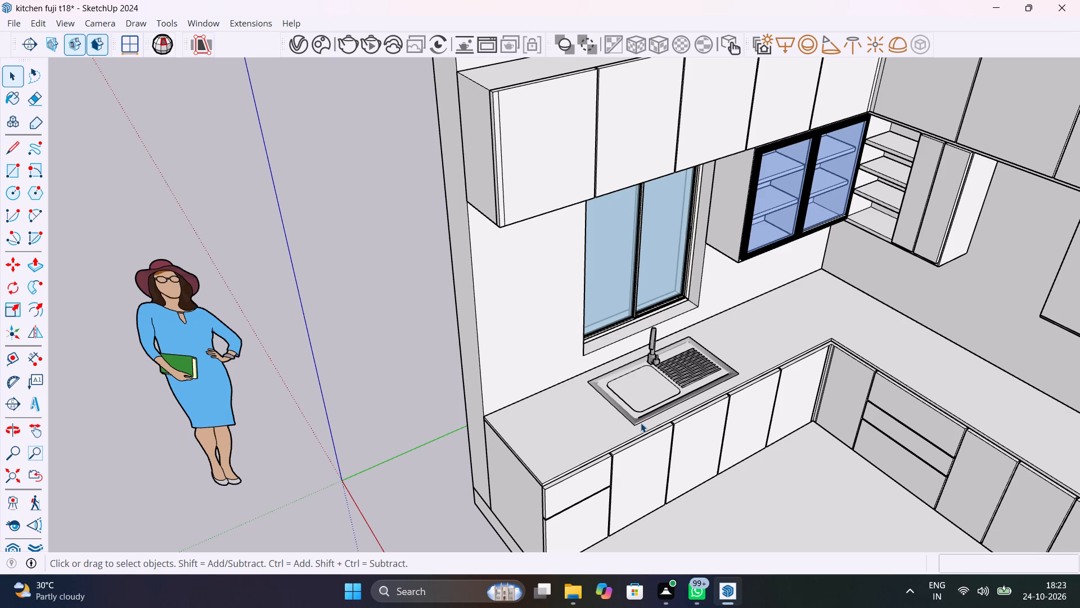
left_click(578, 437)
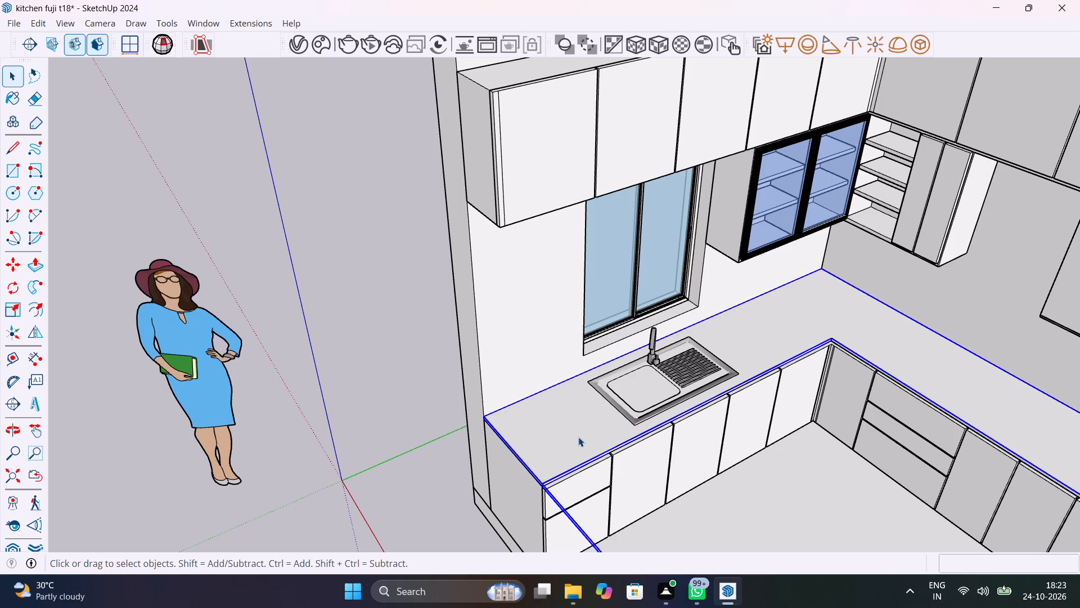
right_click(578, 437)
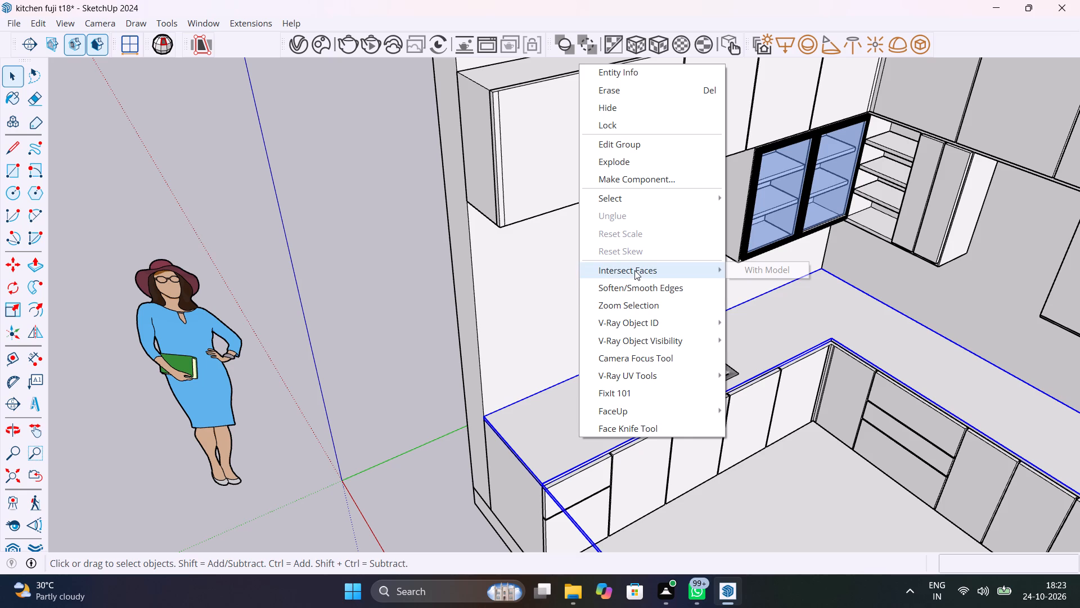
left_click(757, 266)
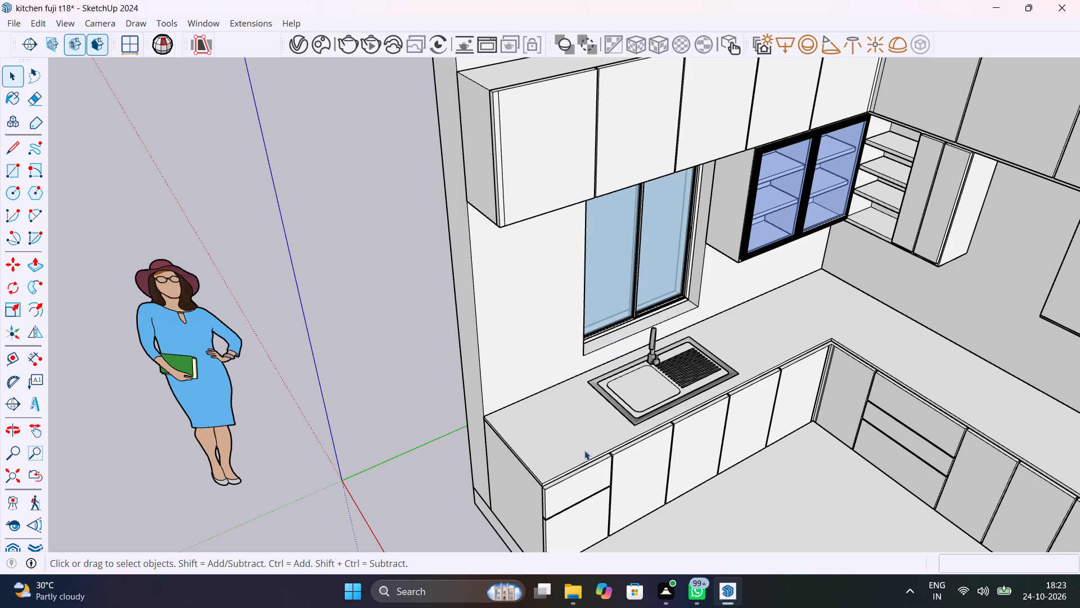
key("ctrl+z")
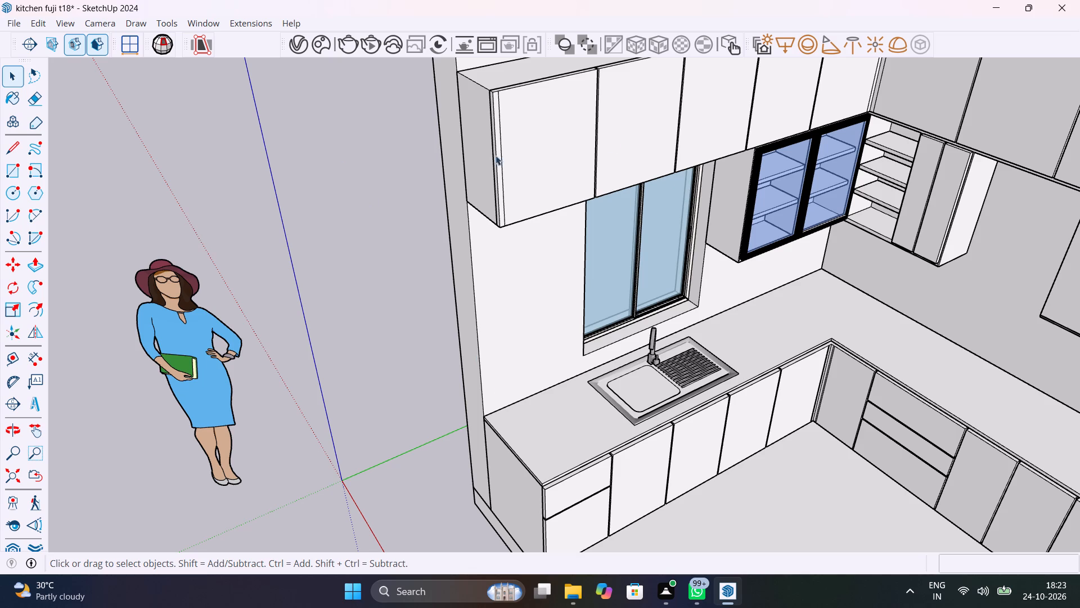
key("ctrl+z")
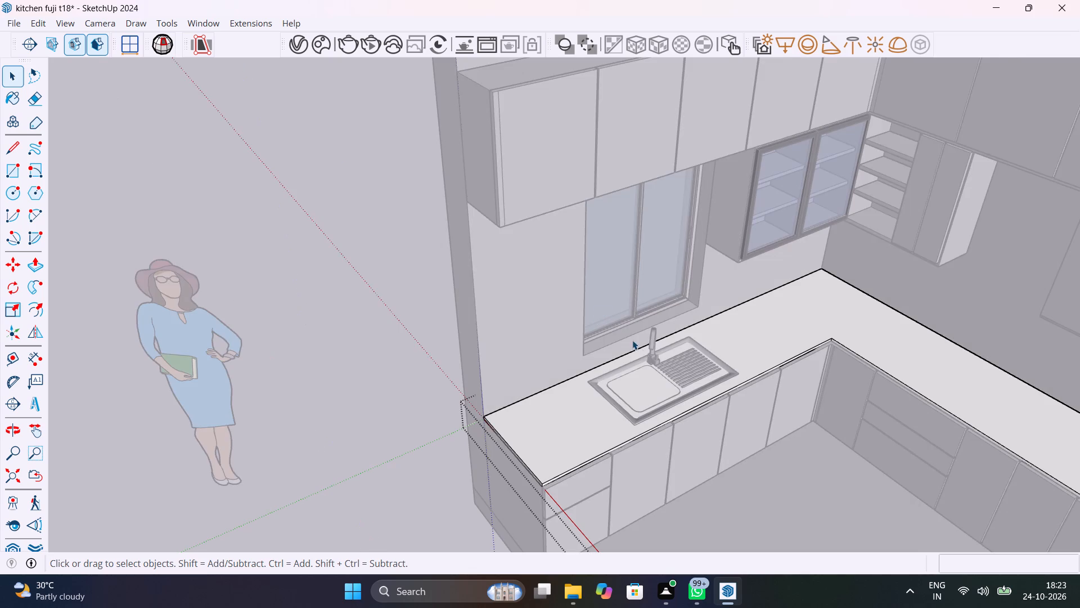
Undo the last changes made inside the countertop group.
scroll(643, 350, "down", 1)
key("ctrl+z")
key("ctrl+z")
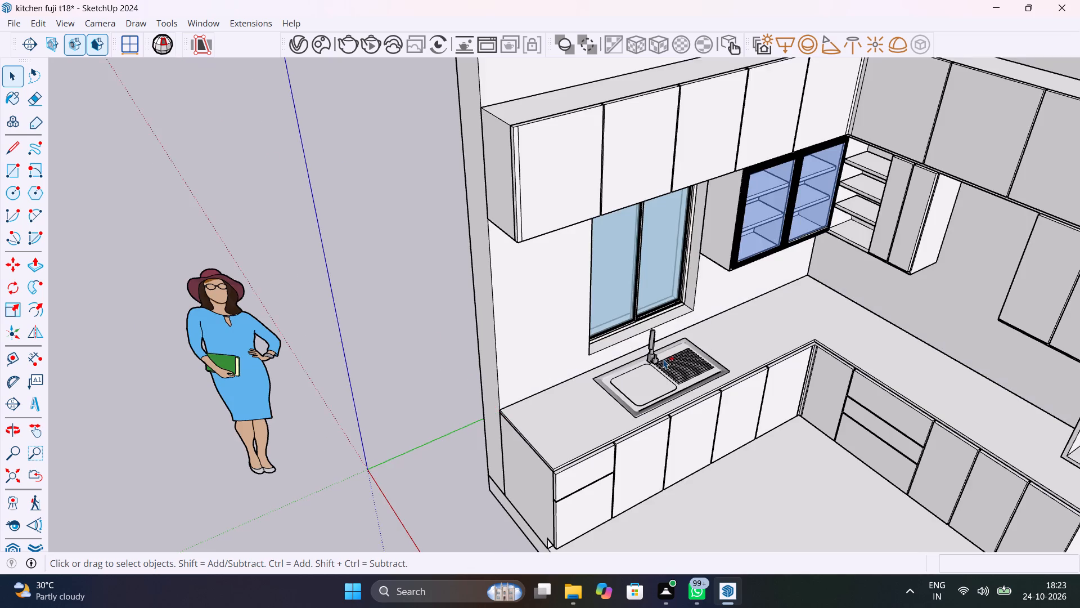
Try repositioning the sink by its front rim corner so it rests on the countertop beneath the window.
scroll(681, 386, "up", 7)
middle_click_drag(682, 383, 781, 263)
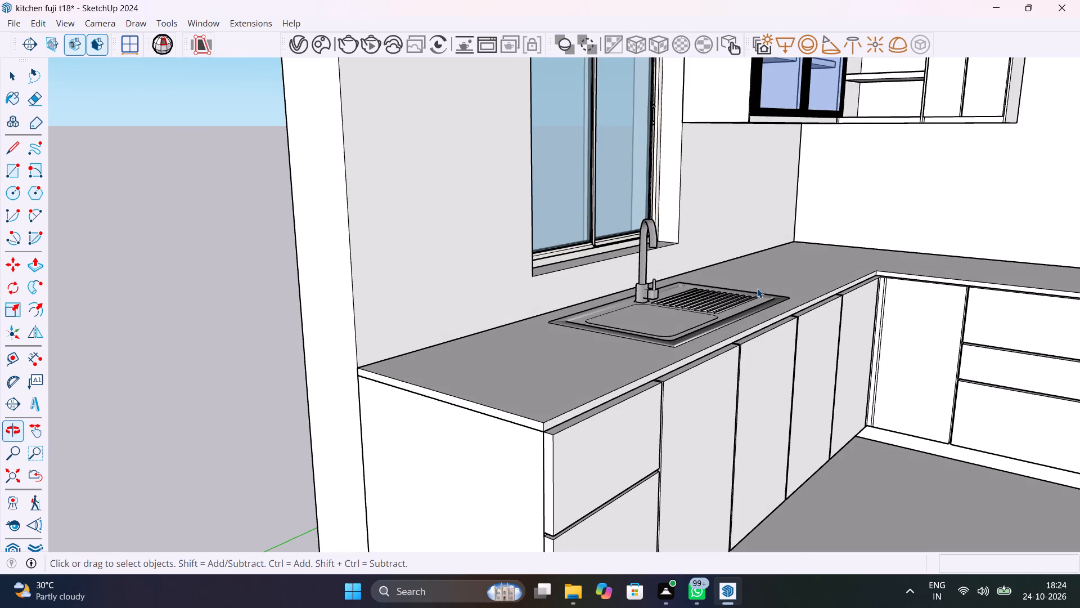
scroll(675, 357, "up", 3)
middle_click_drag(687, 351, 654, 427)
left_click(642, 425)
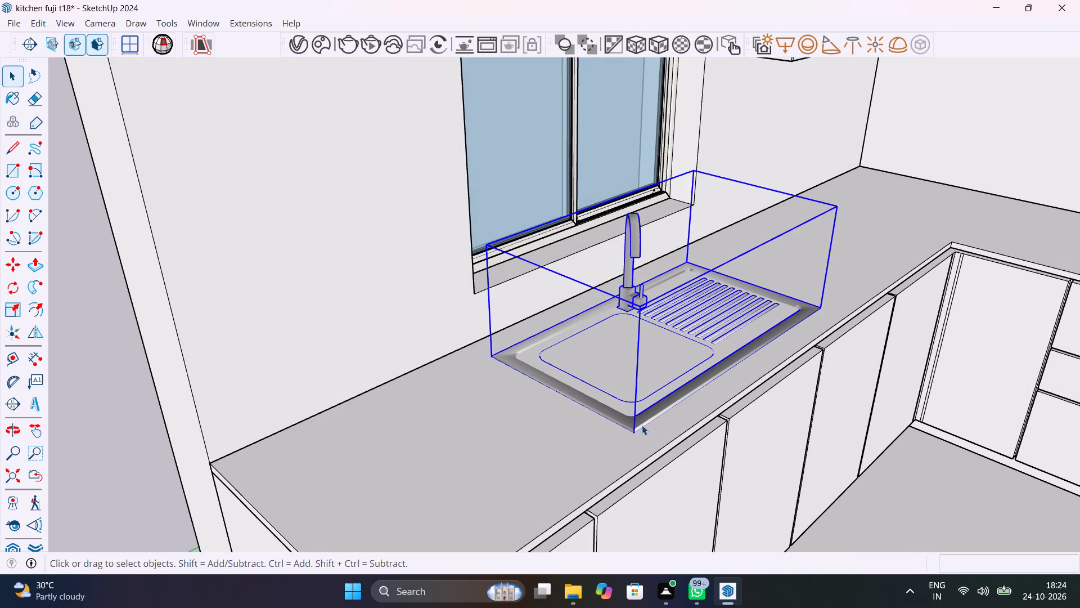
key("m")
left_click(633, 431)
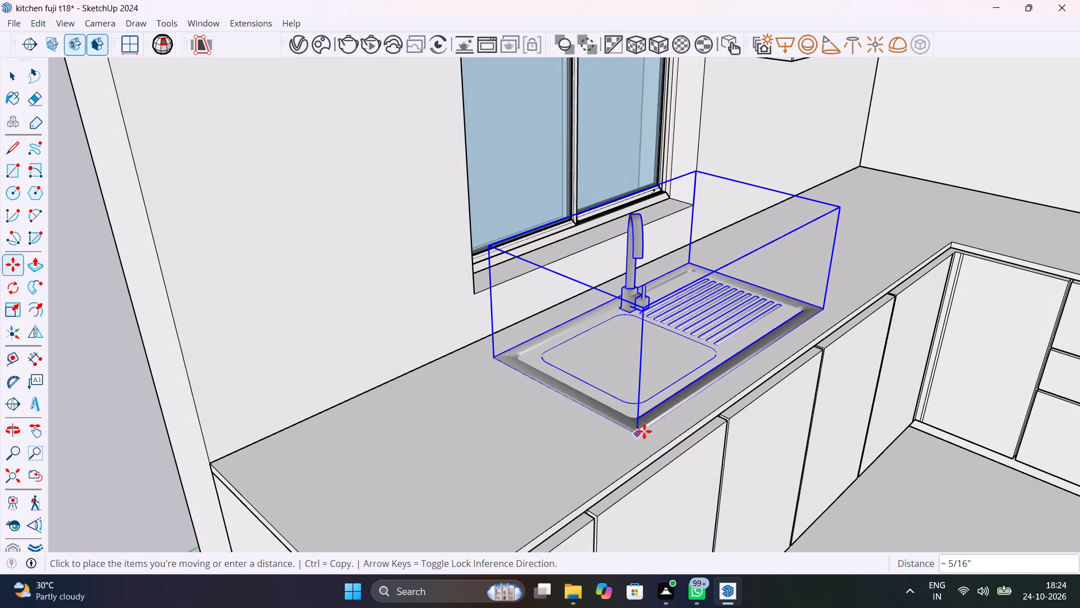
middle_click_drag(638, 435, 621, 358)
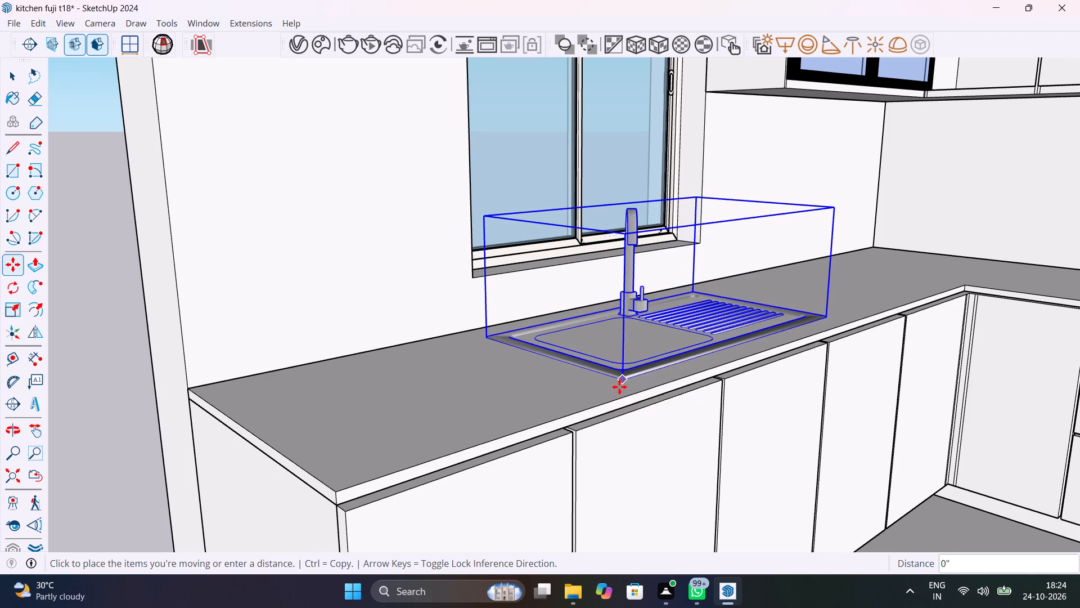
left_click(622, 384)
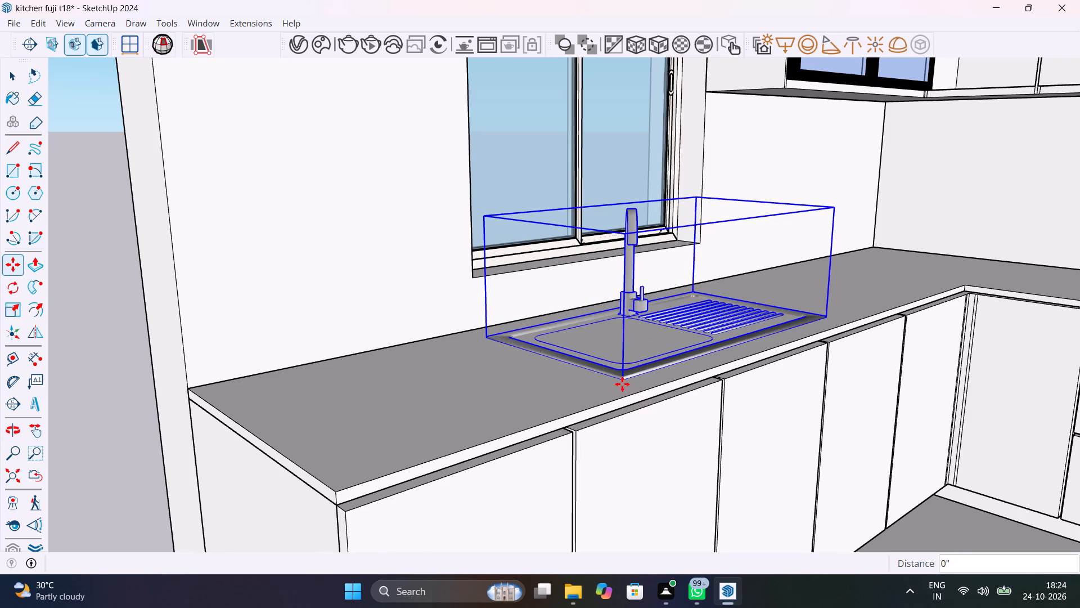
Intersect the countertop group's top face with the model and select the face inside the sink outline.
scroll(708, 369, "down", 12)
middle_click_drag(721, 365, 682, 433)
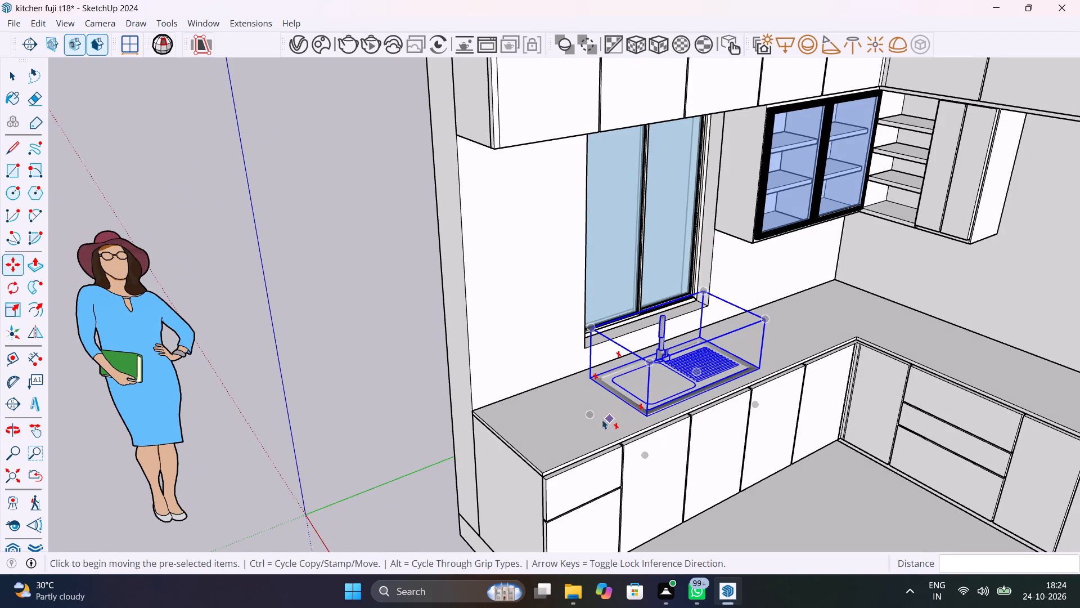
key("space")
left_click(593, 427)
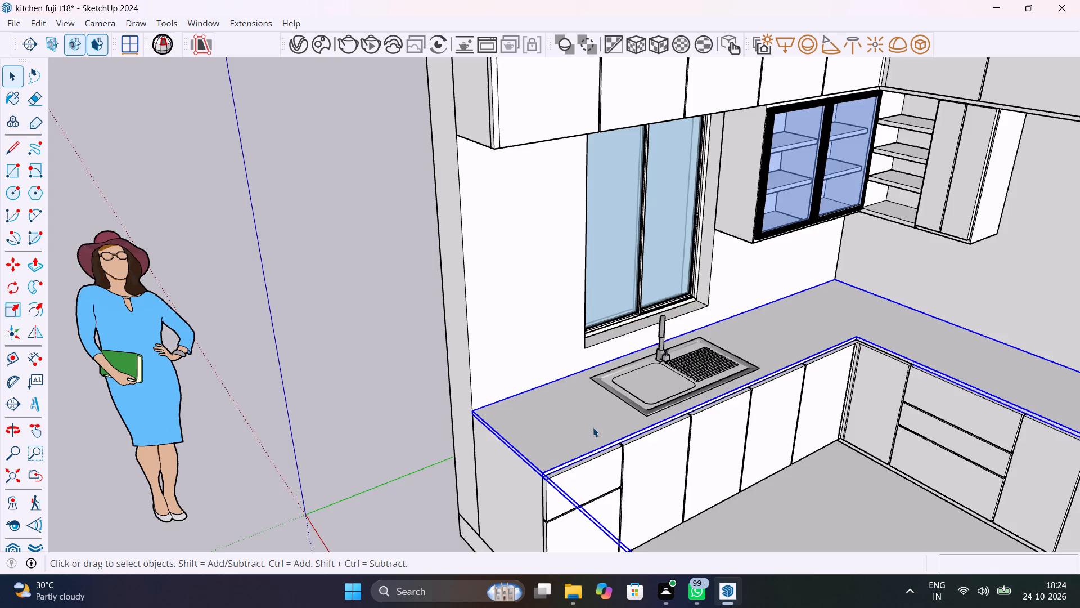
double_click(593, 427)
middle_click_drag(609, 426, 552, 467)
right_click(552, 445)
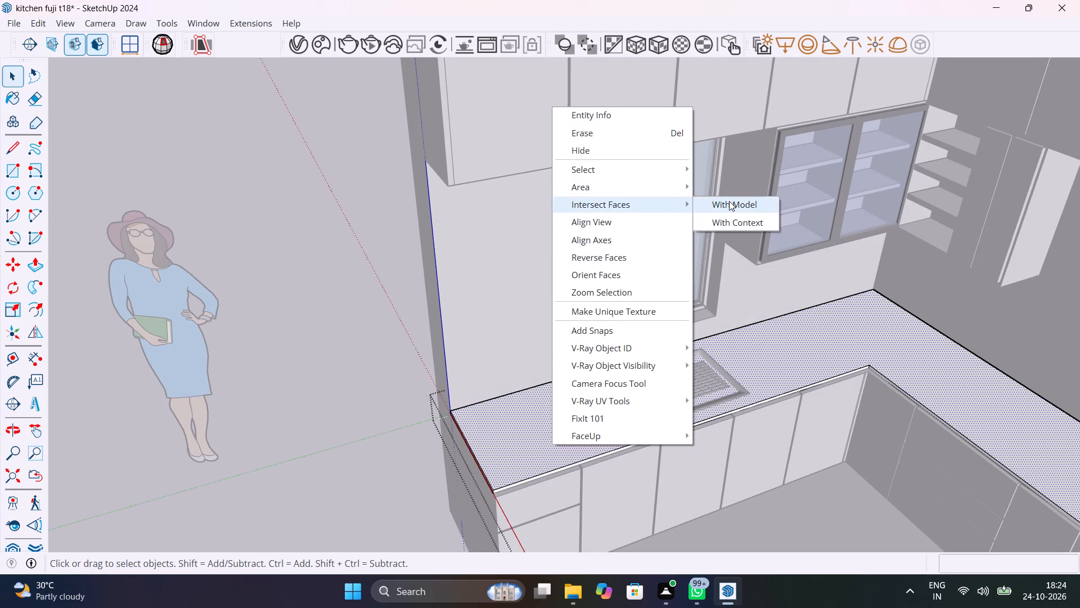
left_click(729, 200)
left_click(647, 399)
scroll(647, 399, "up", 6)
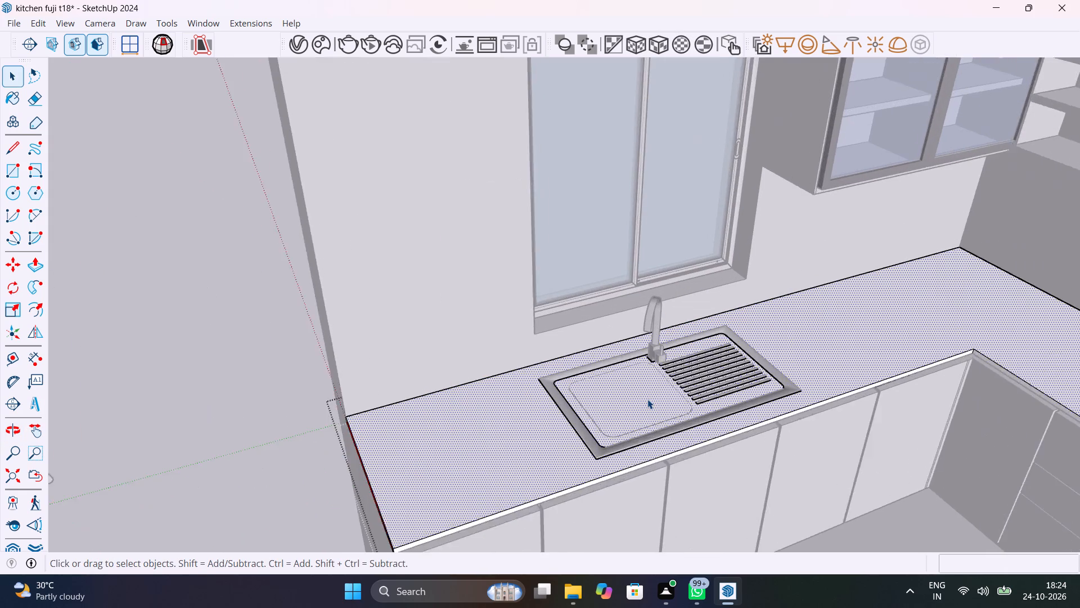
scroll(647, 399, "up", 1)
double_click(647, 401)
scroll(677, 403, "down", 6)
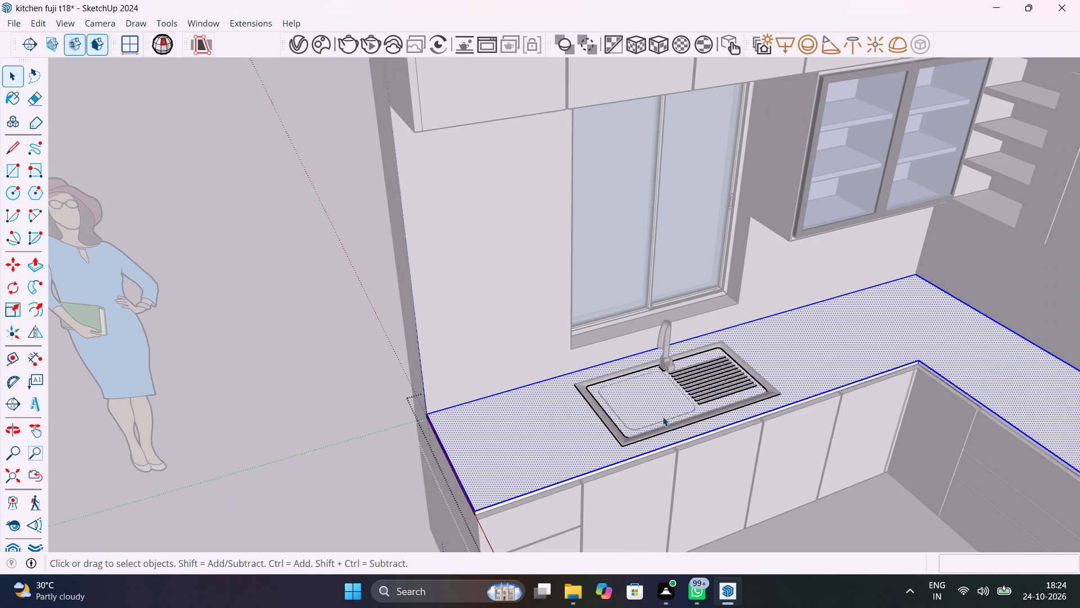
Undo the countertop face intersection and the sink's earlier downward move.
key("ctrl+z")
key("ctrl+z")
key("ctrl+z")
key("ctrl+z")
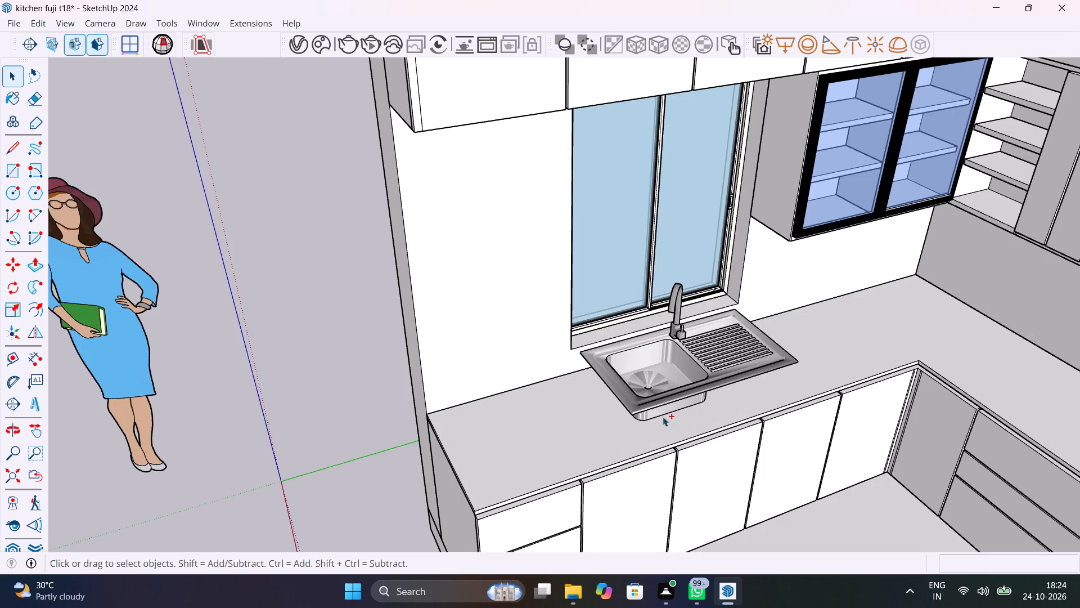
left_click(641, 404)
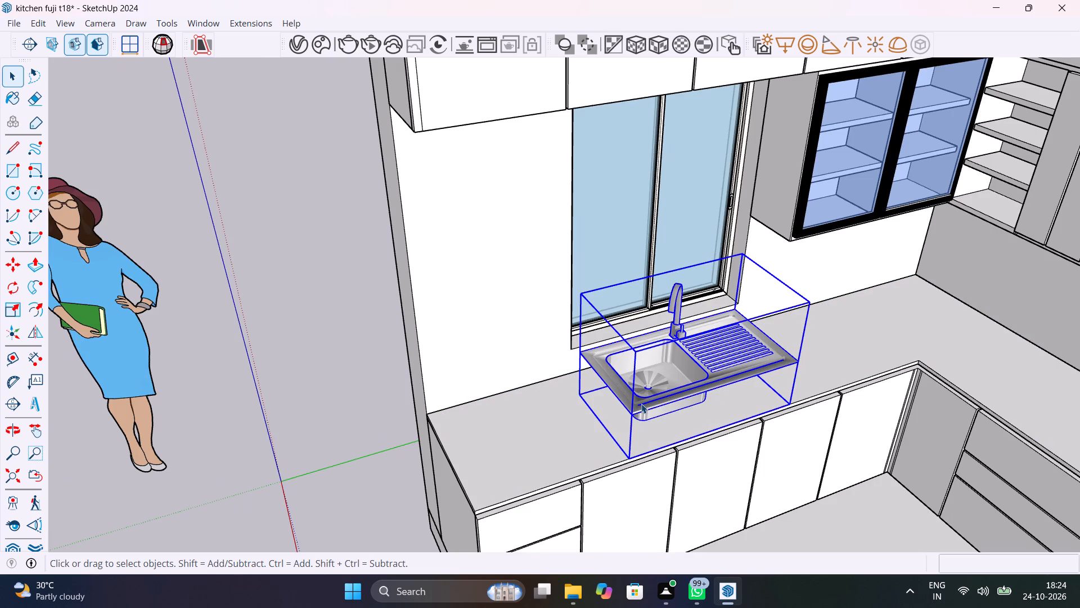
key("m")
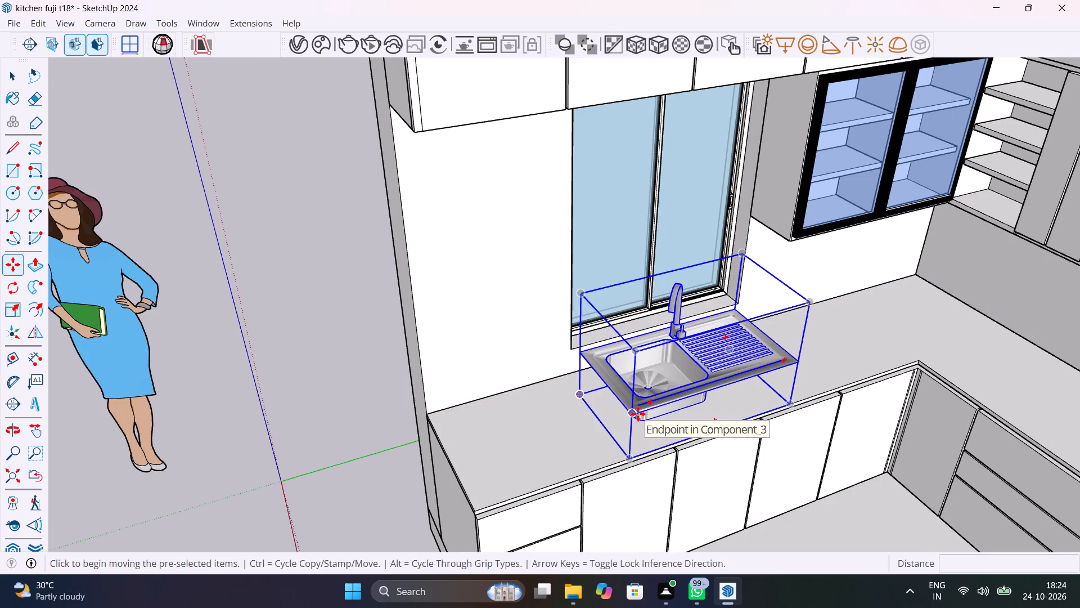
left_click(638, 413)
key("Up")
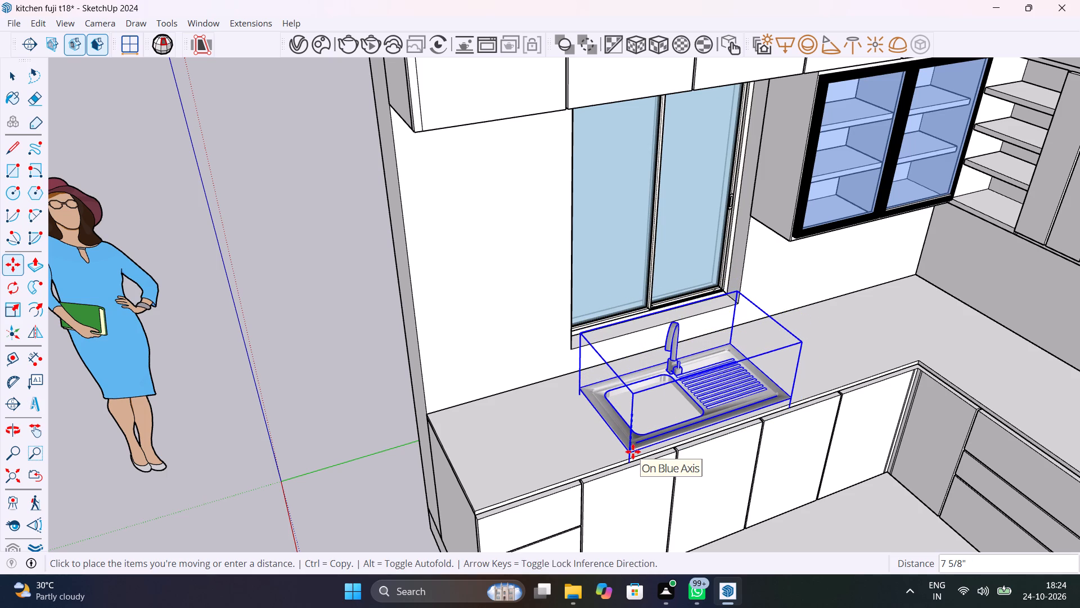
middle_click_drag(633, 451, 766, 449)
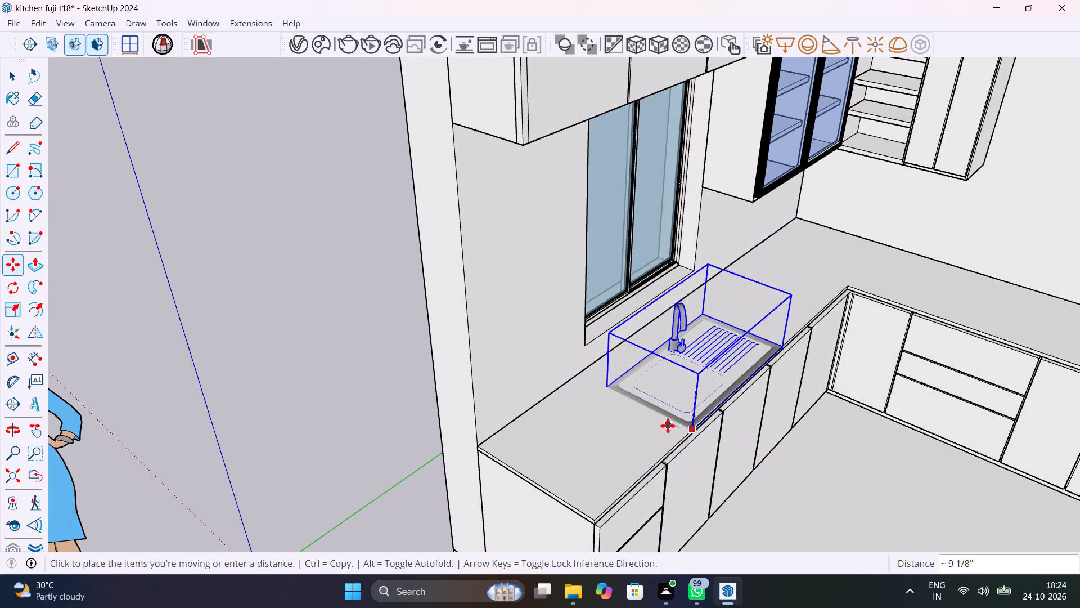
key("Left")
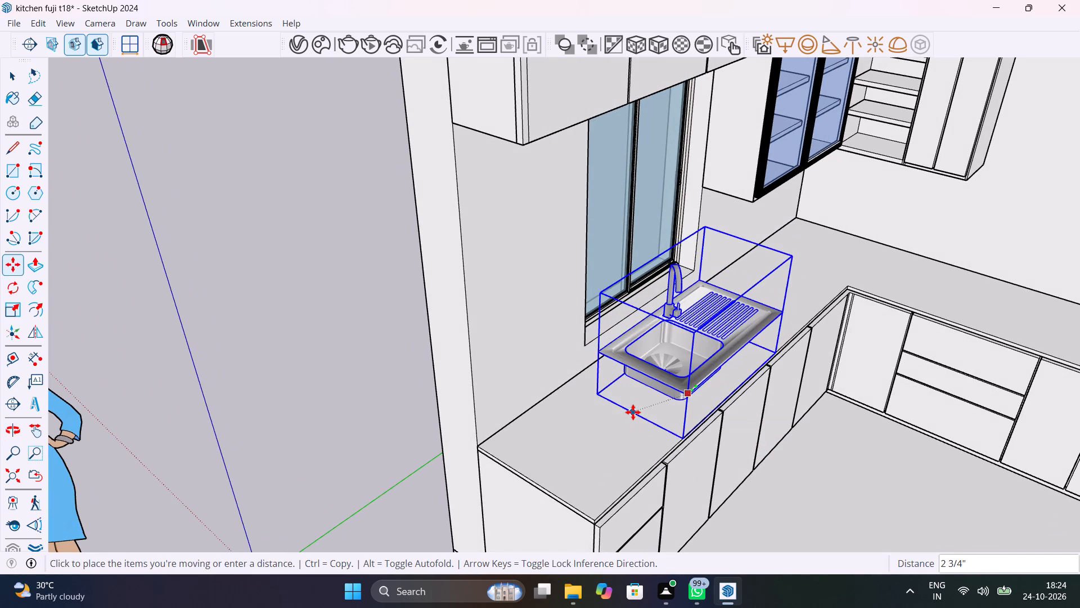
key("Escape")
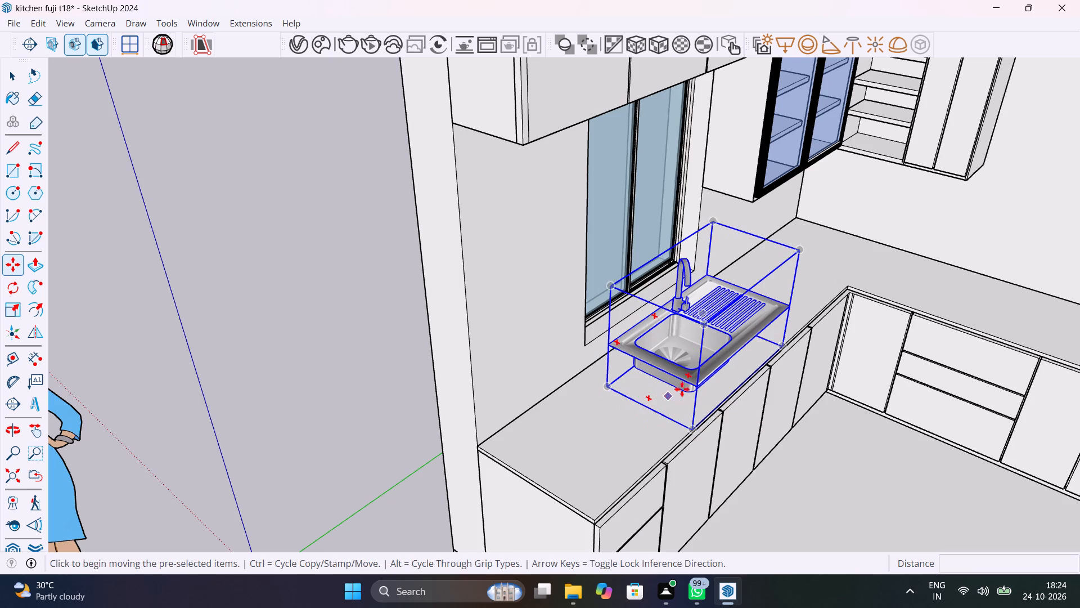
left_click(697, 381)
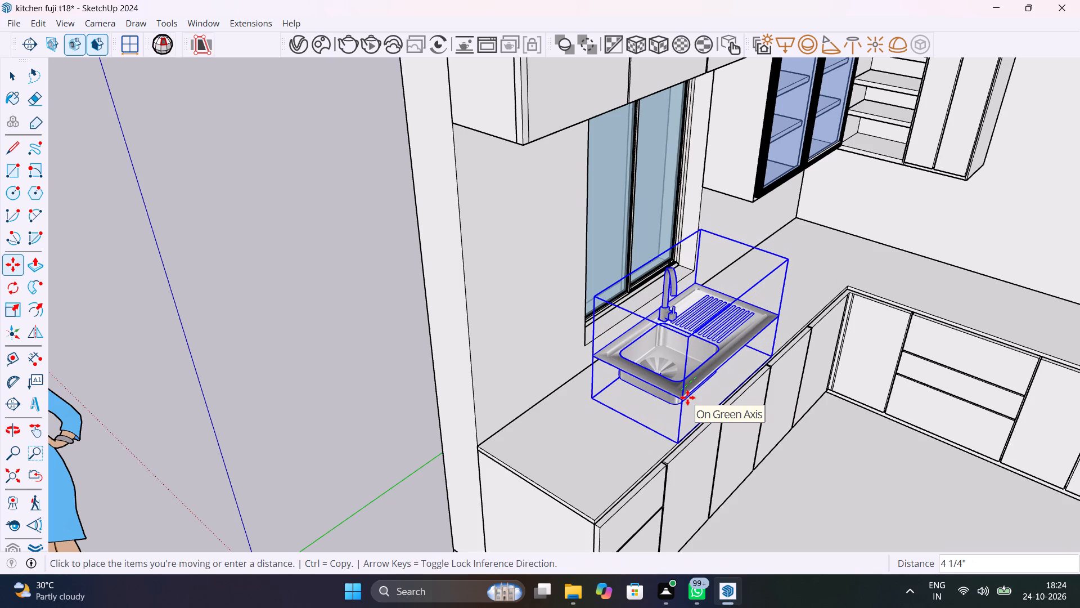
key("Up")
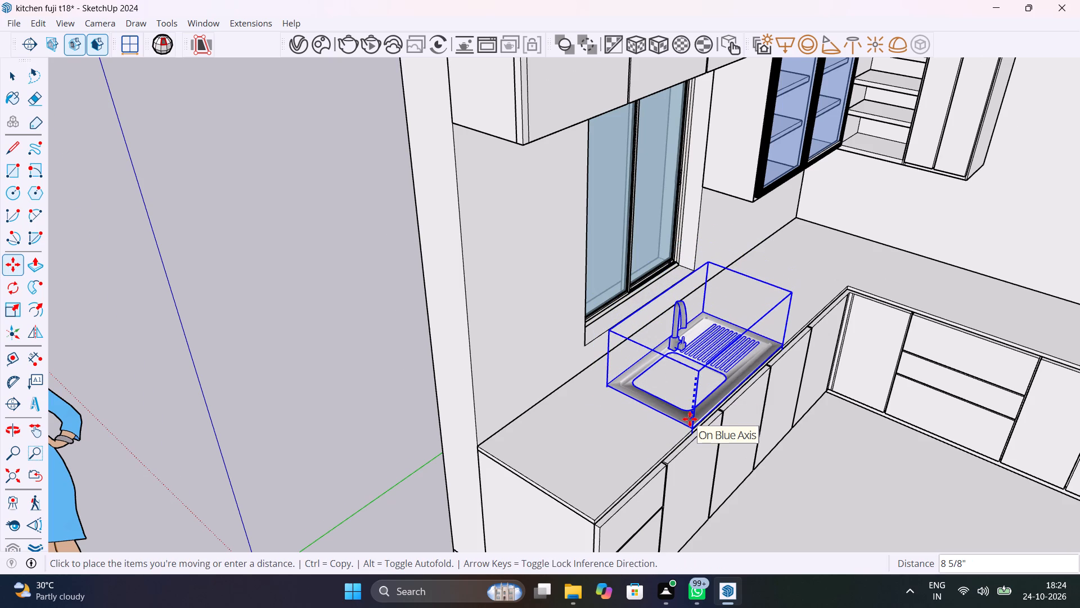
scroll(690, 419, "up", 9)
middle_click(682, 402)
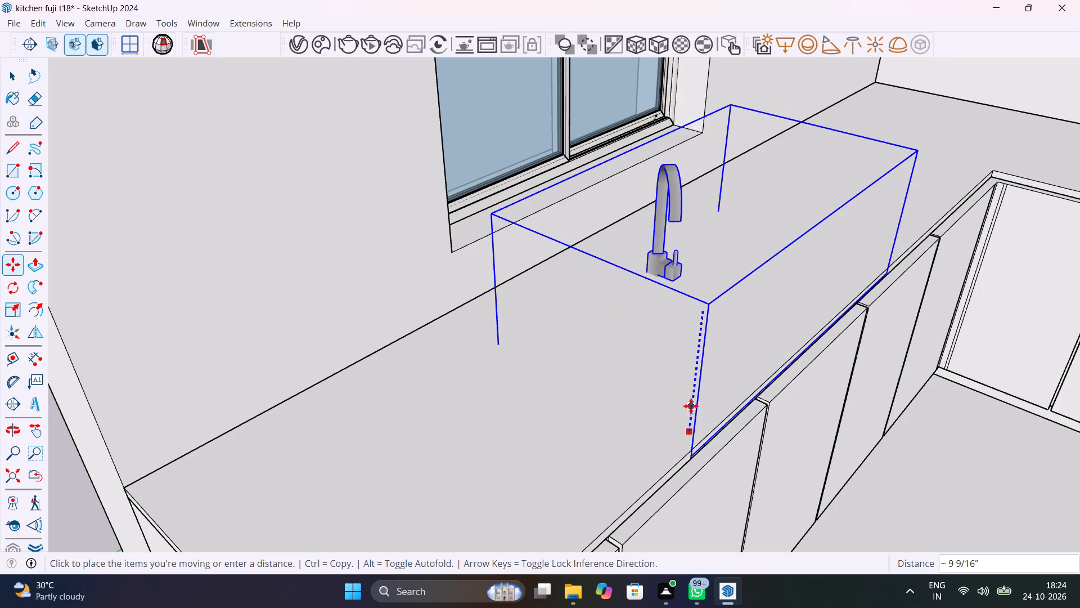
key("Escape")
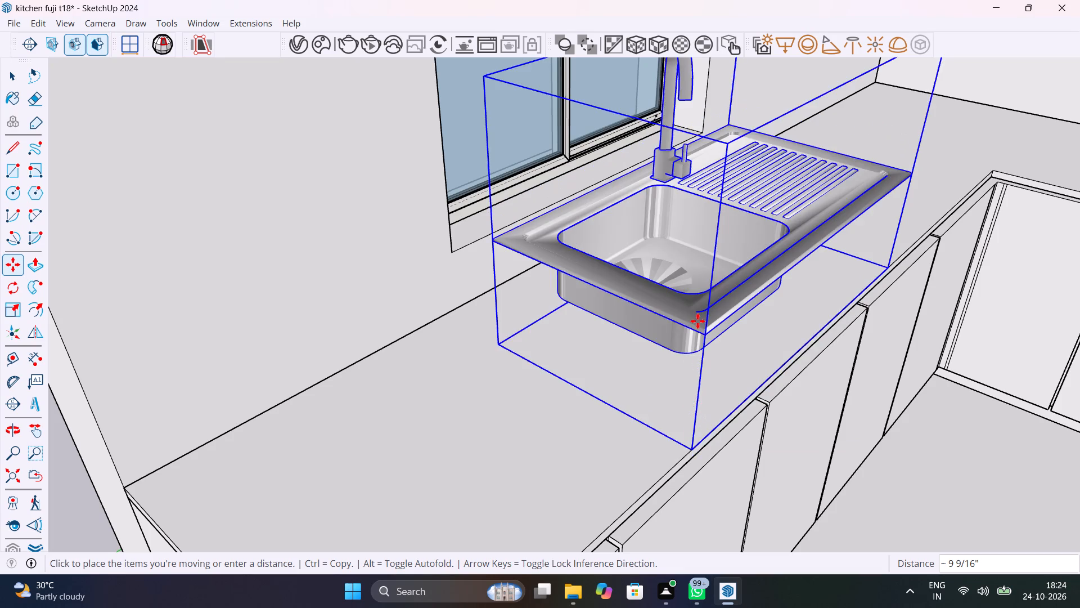
Delete the single-bowl sink with drainboard from above the countertop.
scroll(697, 321, "down", 6)
key("space")
scroll(697, 320, "down", 13)
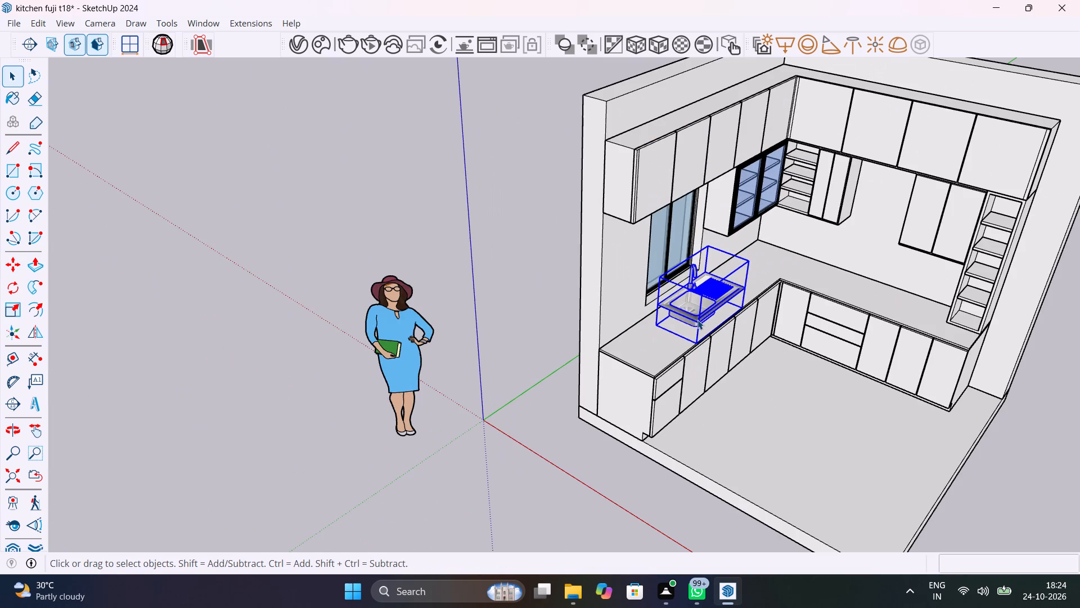
key("Delete")
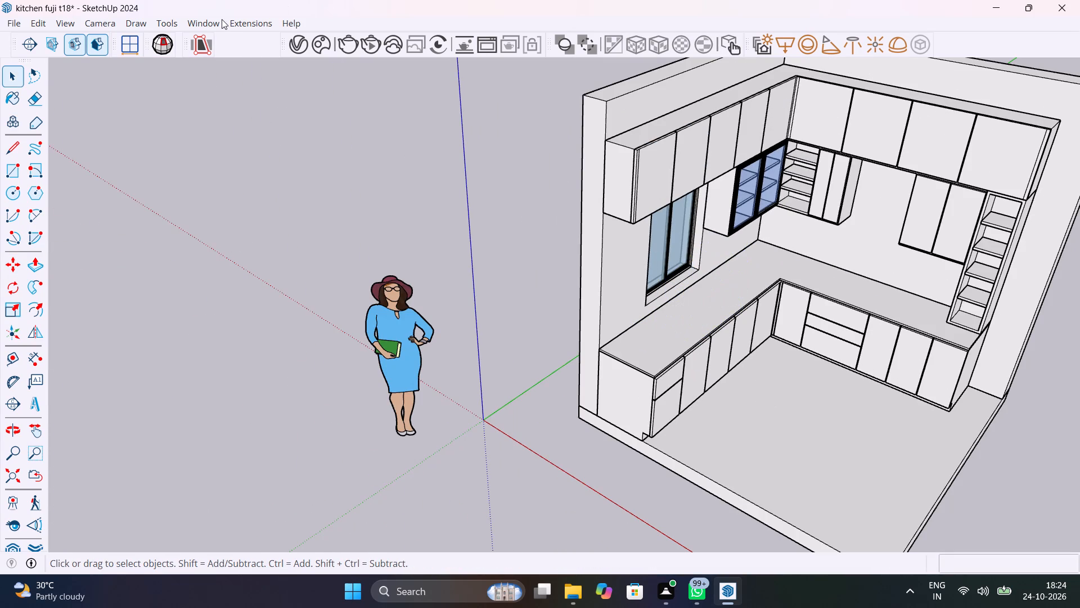
Load the 290 KB geolocated single-bowl sink with faucet from the 3D Warehouse "sink" results directly into the model.
left_click(217, 24)
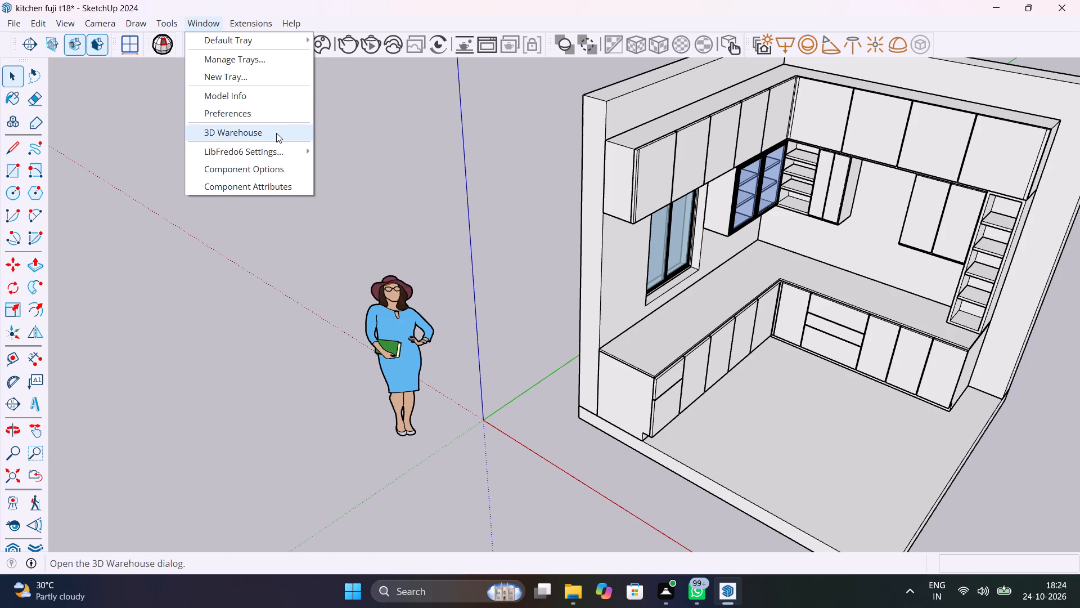
left_click(276, 132)
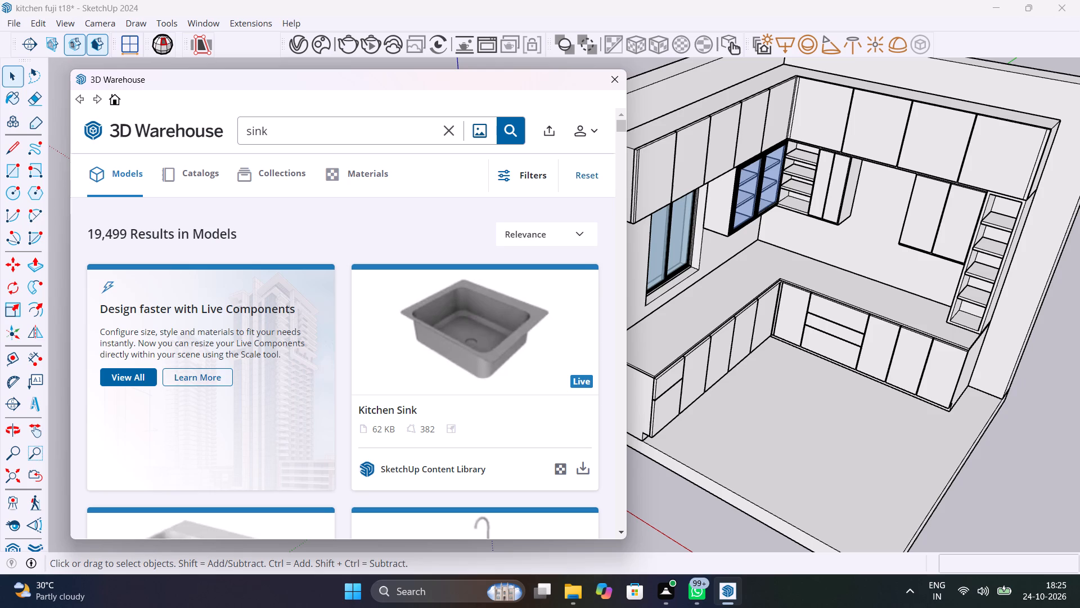
scroll(447, 321, "down", 7)
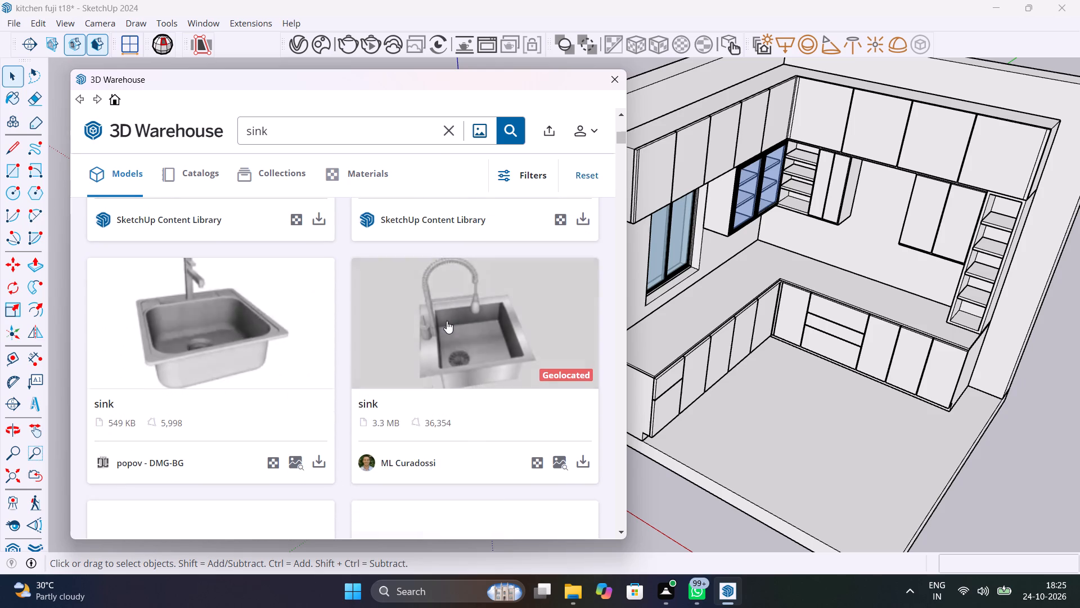
scroll(447, 321, "down", 4)
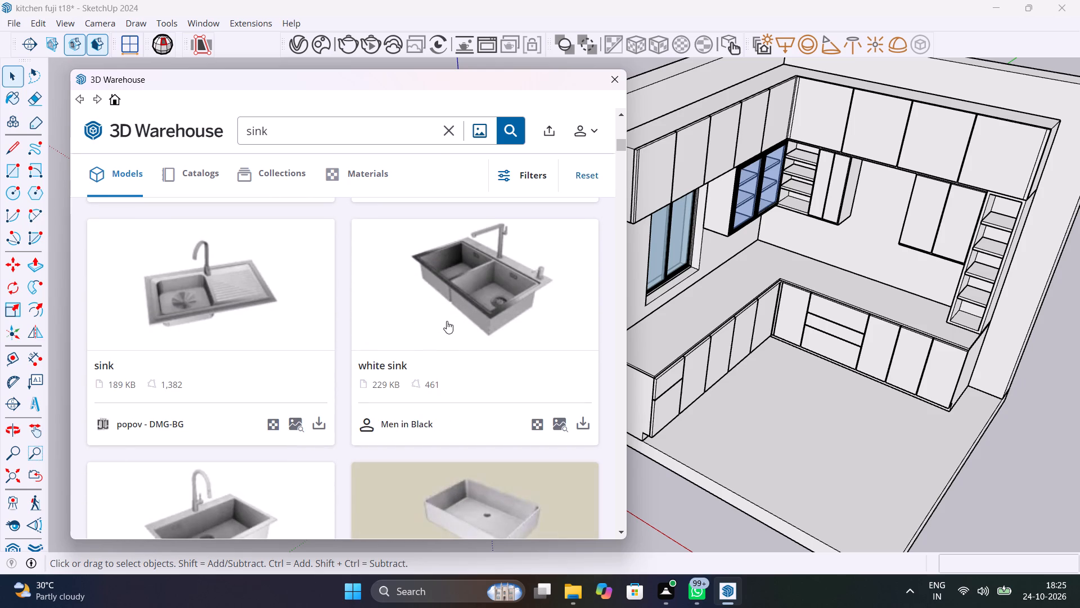
scroll(447, 321, "down", 3)
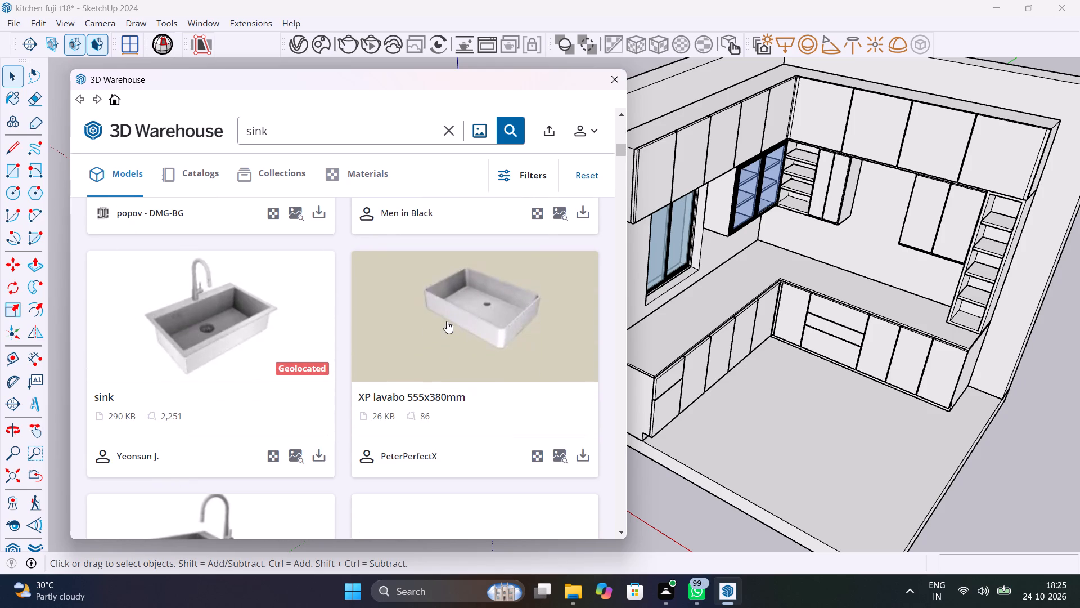
left_click(319, 451)
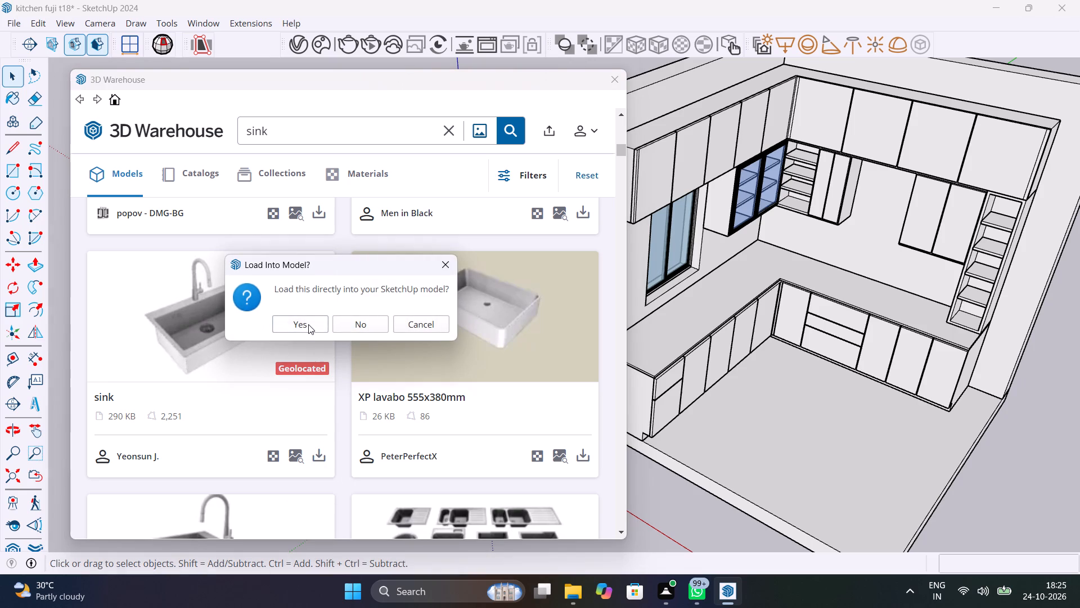
left_click(308, 324)
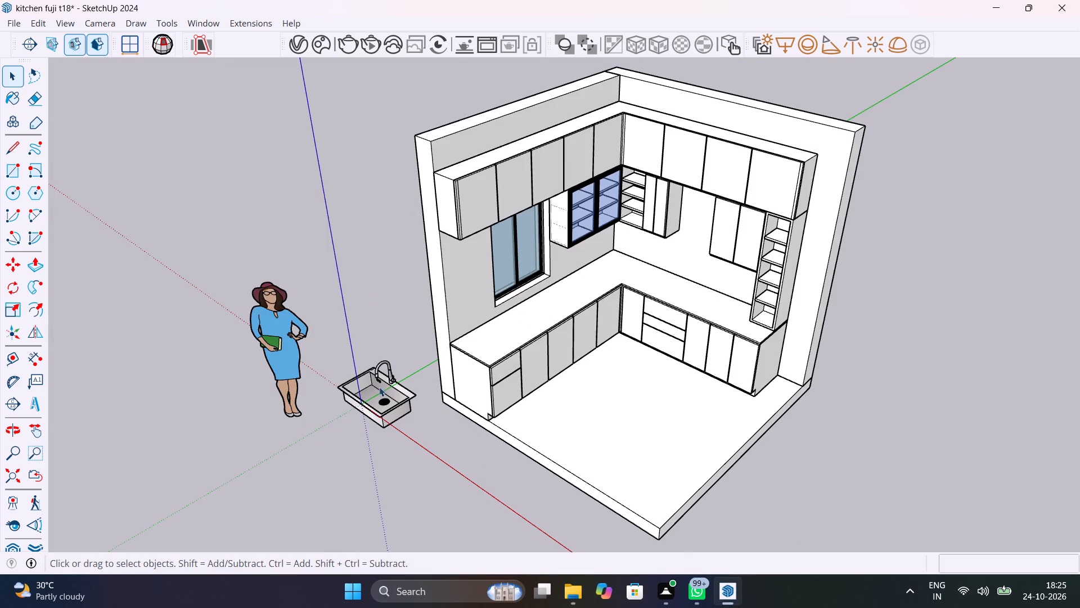
Move the new sink by its lower front corner from beside the standing figure to open ground in front of the kitchen floor.
scroll(380, 386, "up", 10)
middle_click_drag(470, 454, 693, 403)
scroll(687, 406, "up", 1)
scroll(511, 462, "down", 3)
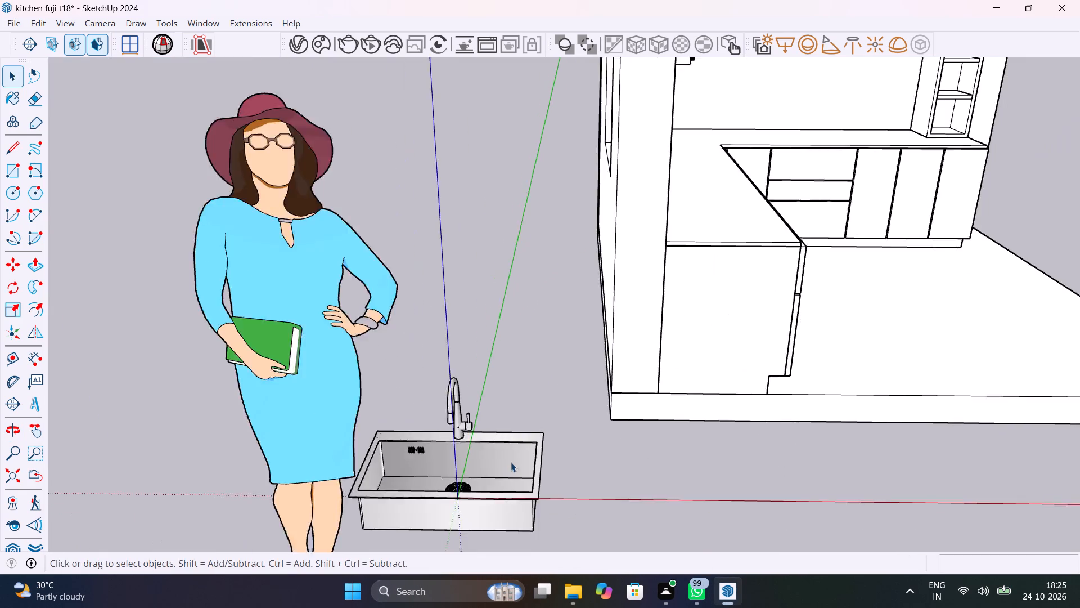
scroll(511, 462, "down", 6)
left_click(526, 490)
key("m")
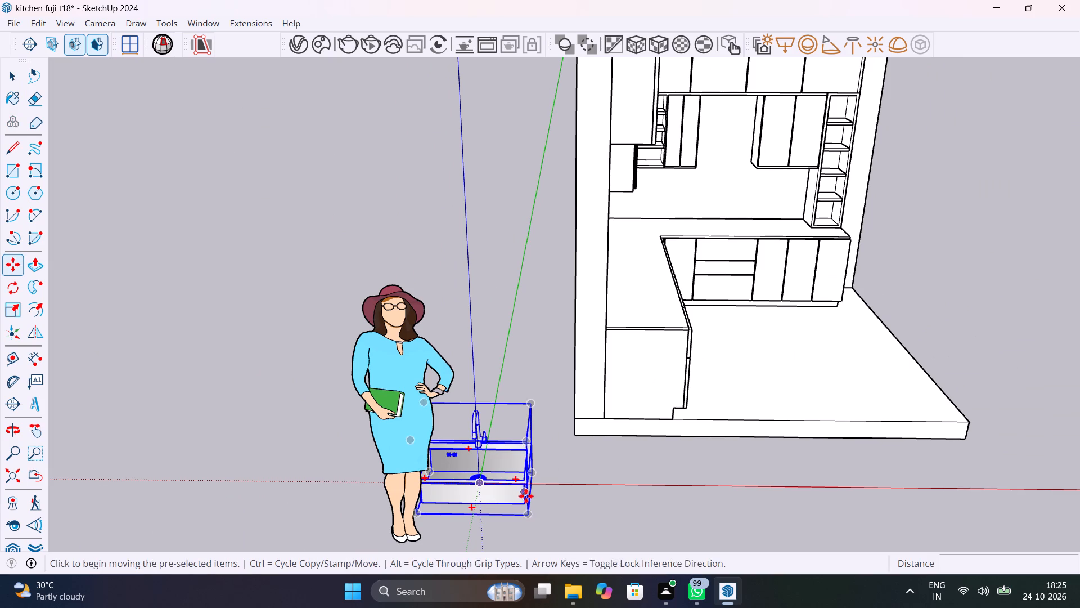
left_click(528, 511)
left_click(843, 522)
Rotate the new sink 90 degrees about the vertical axis on the ground in front of the kitchen floor.
scroll(772, 493, "down", 5)
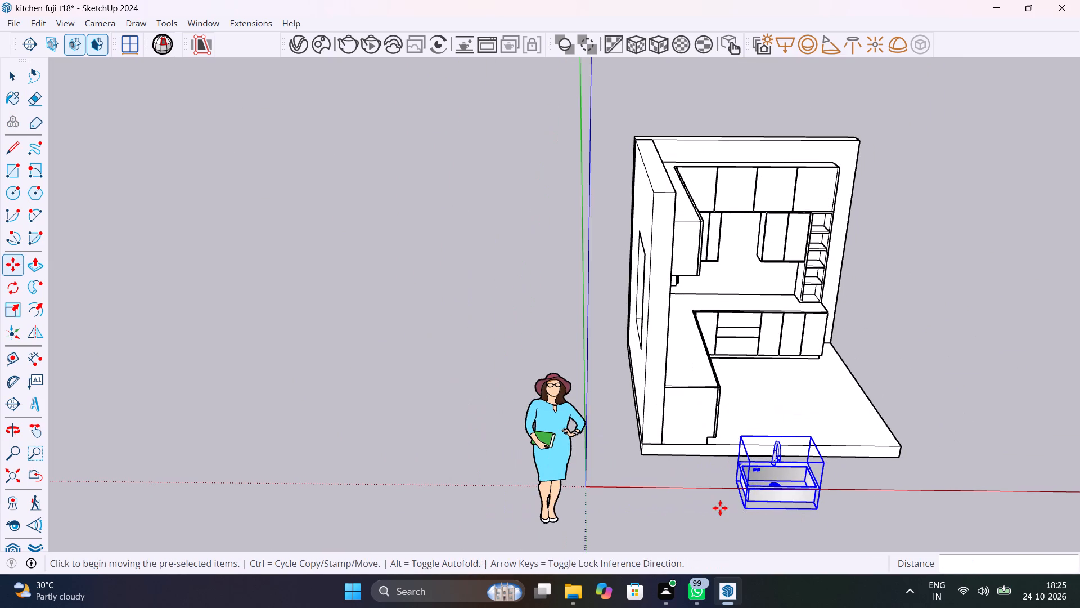
scroll(844, 444, "up", 4)
key("q")
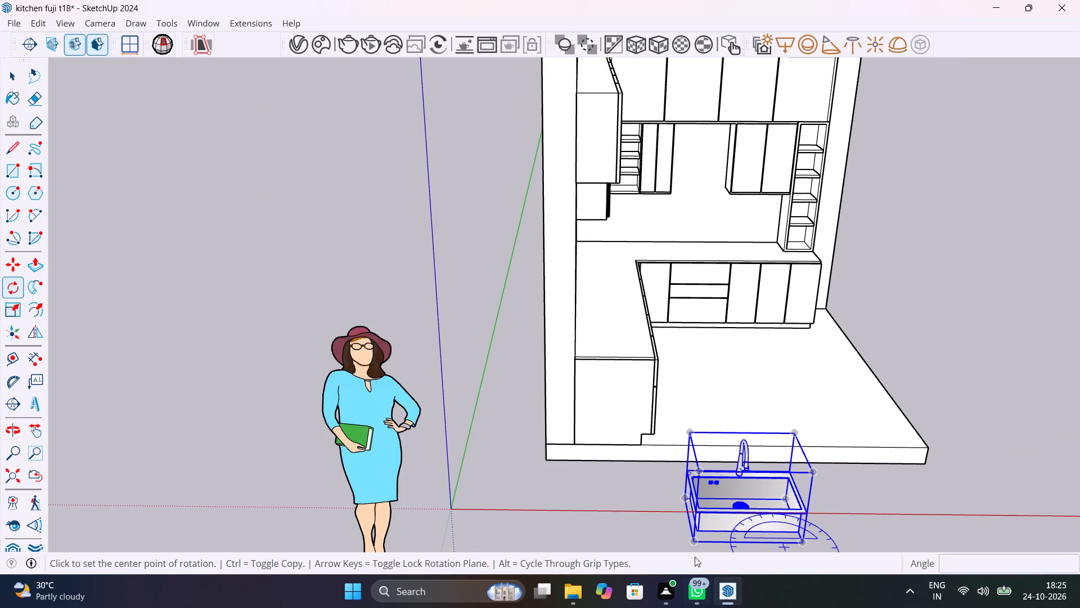
middle_click_drag(700, 542, 627, 373, "shift")
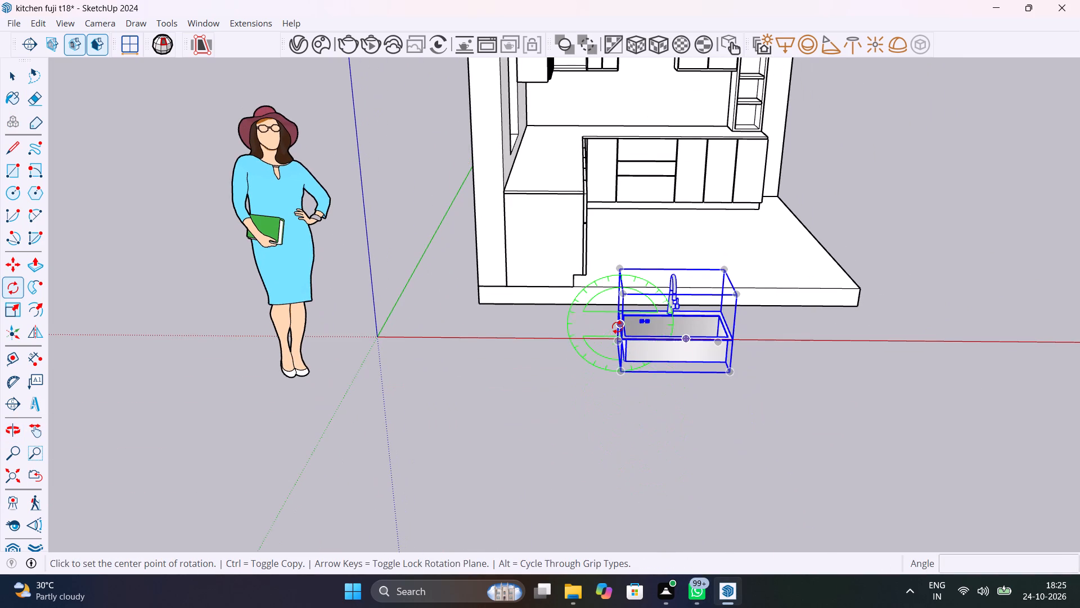
key("Up")
left_click(612, 382)
left_click(679, 386)
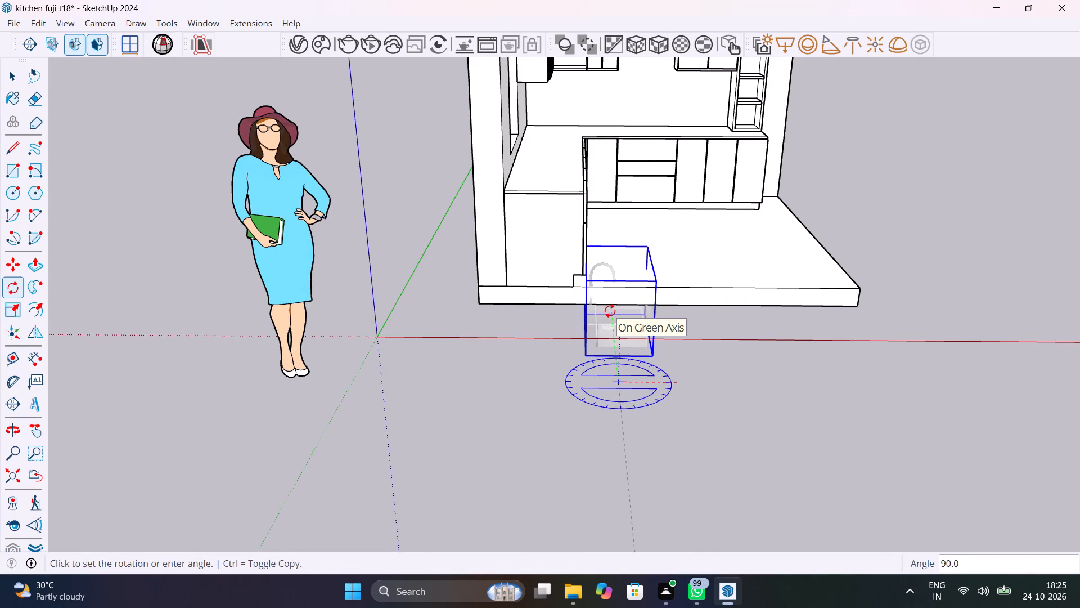
type("90")
key("Return")
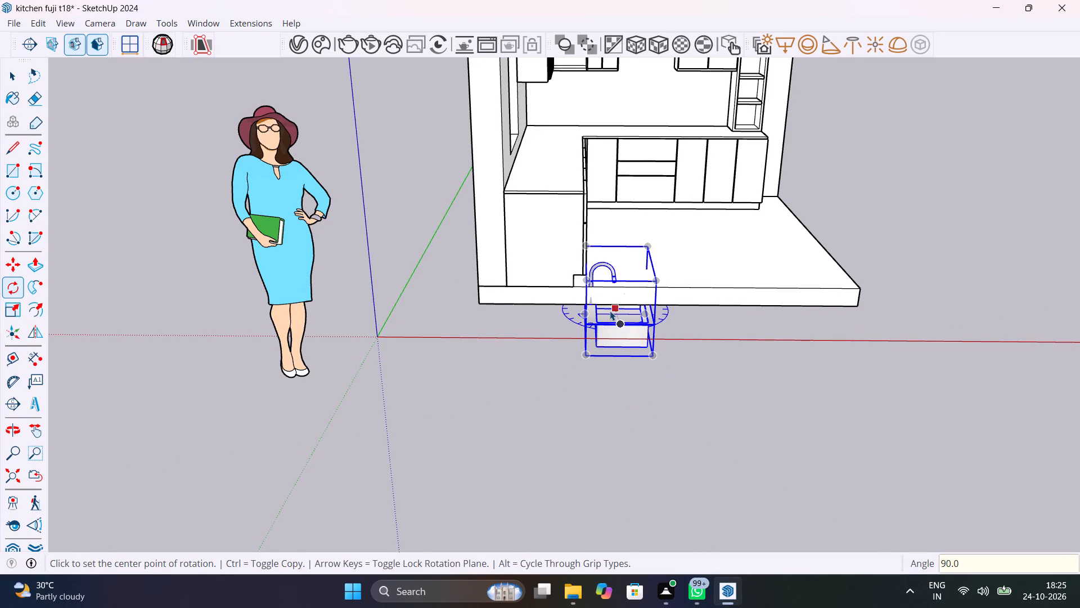
key("space")
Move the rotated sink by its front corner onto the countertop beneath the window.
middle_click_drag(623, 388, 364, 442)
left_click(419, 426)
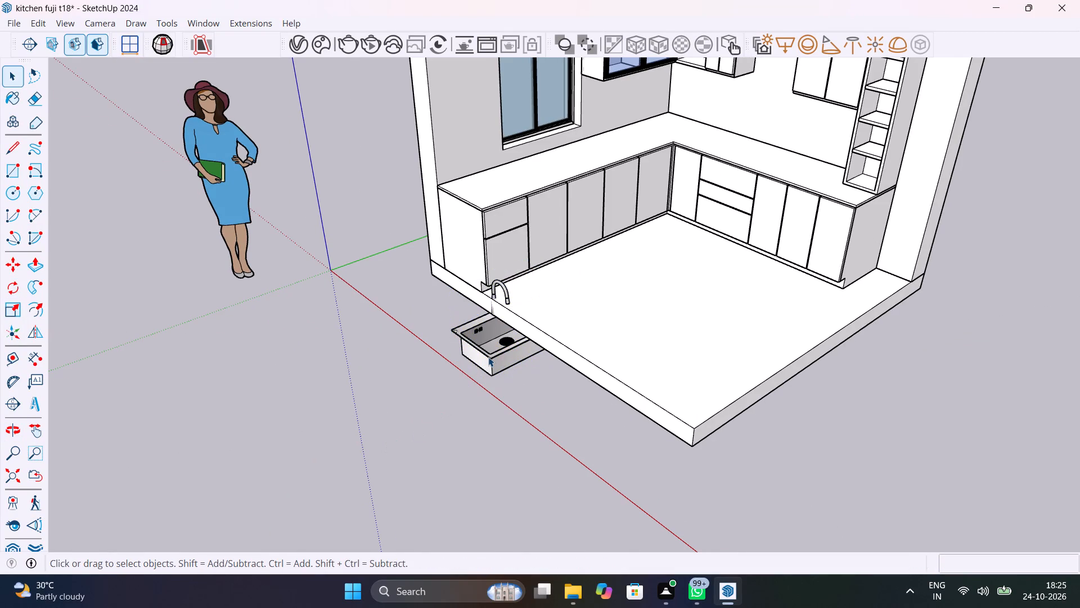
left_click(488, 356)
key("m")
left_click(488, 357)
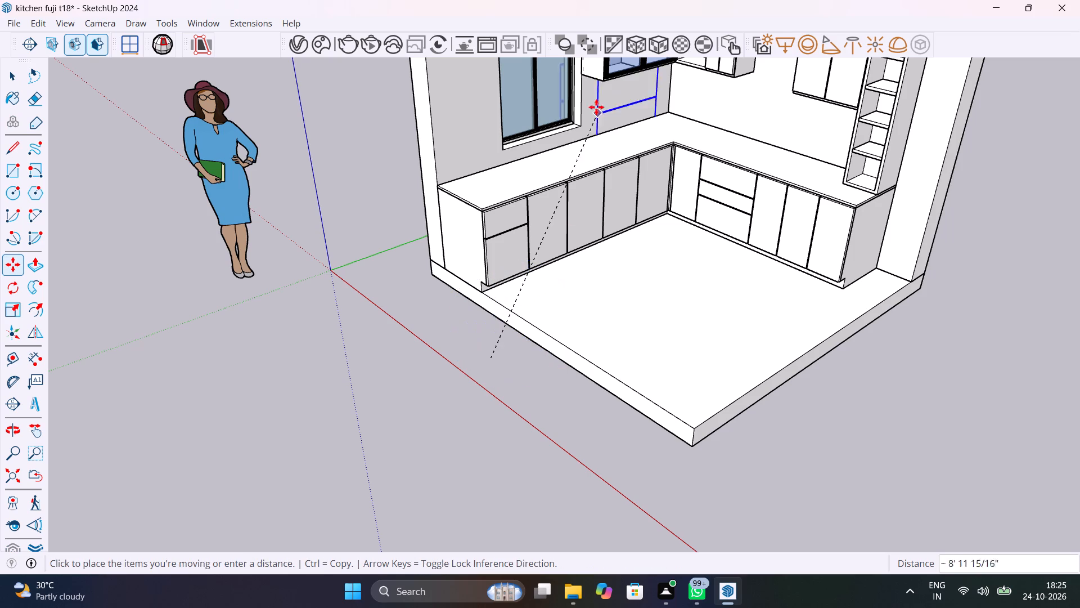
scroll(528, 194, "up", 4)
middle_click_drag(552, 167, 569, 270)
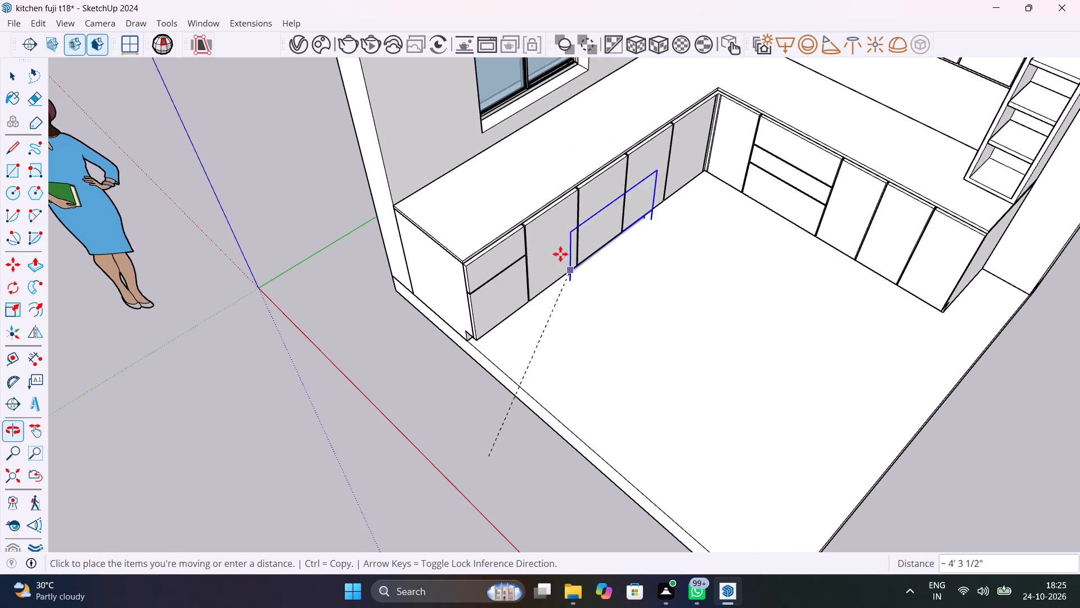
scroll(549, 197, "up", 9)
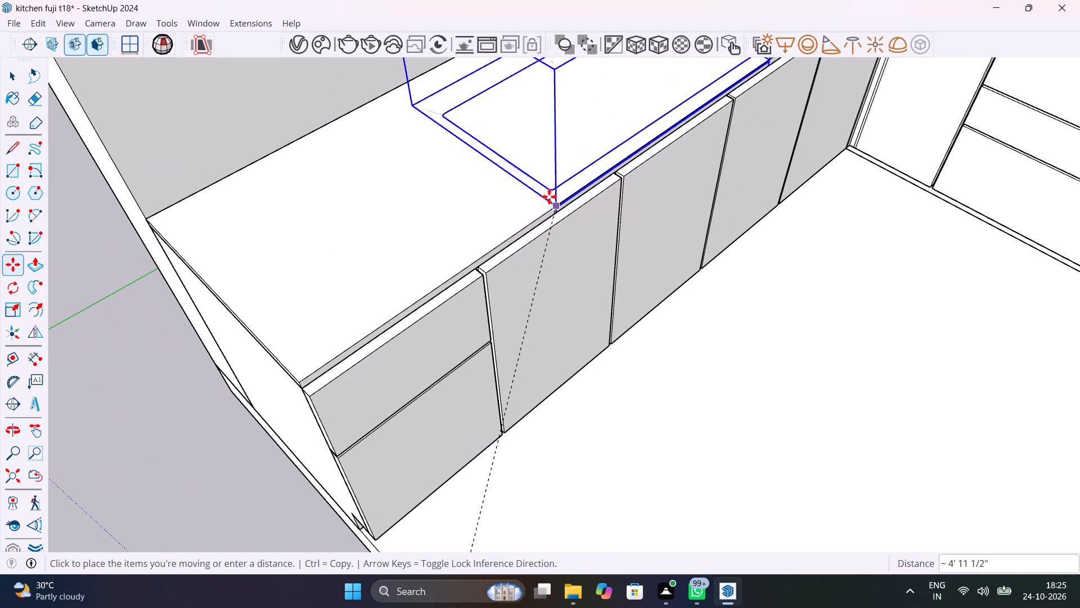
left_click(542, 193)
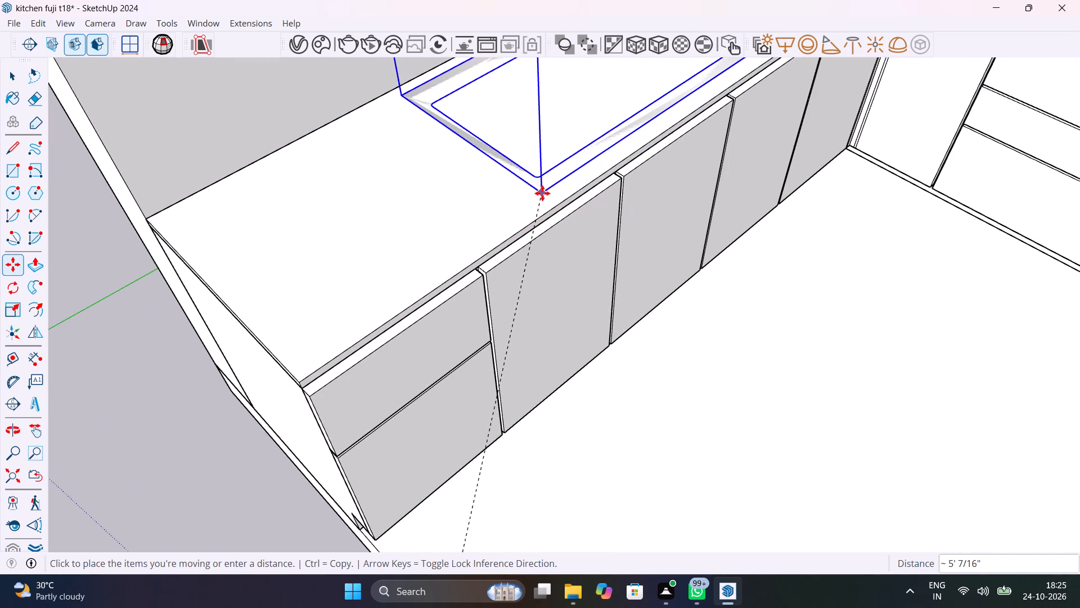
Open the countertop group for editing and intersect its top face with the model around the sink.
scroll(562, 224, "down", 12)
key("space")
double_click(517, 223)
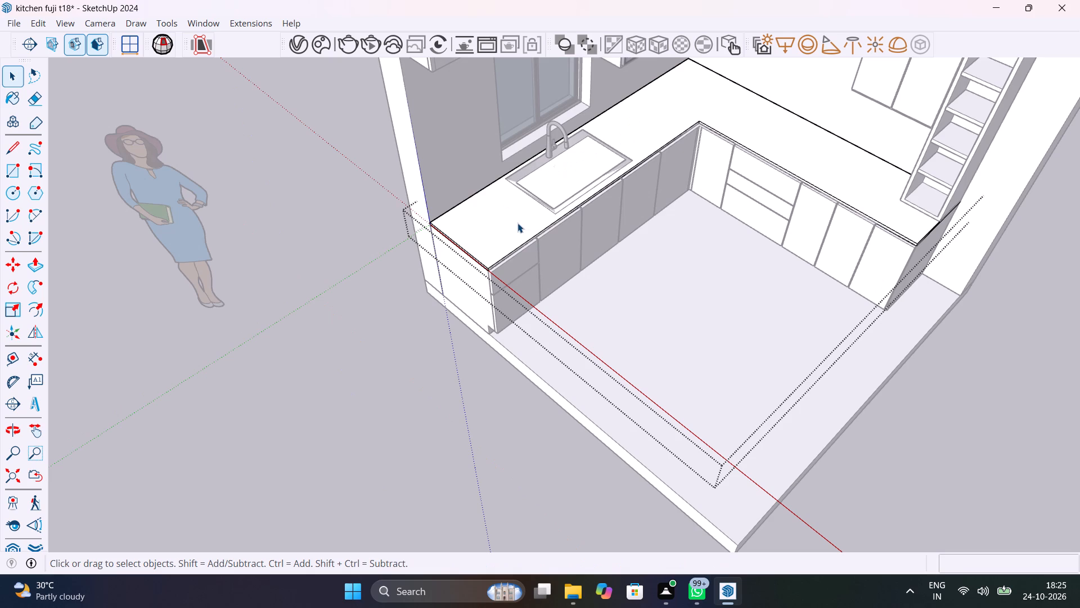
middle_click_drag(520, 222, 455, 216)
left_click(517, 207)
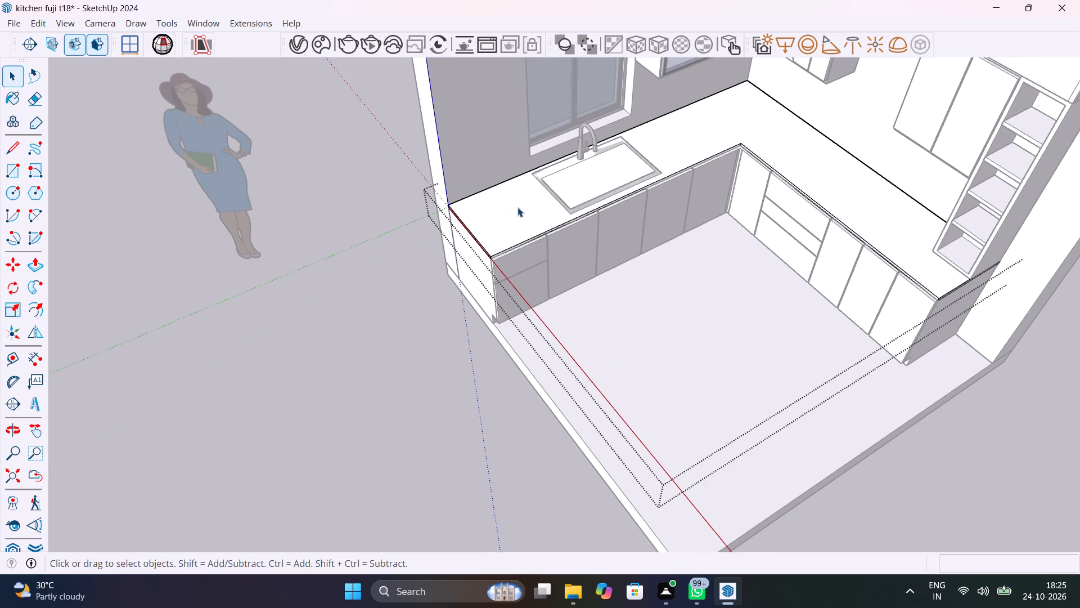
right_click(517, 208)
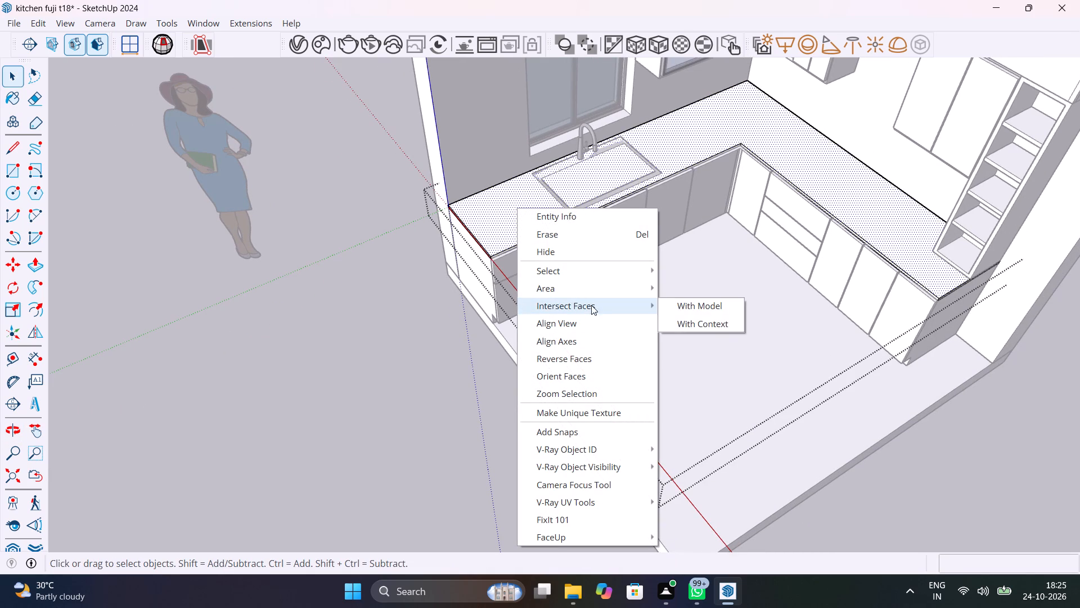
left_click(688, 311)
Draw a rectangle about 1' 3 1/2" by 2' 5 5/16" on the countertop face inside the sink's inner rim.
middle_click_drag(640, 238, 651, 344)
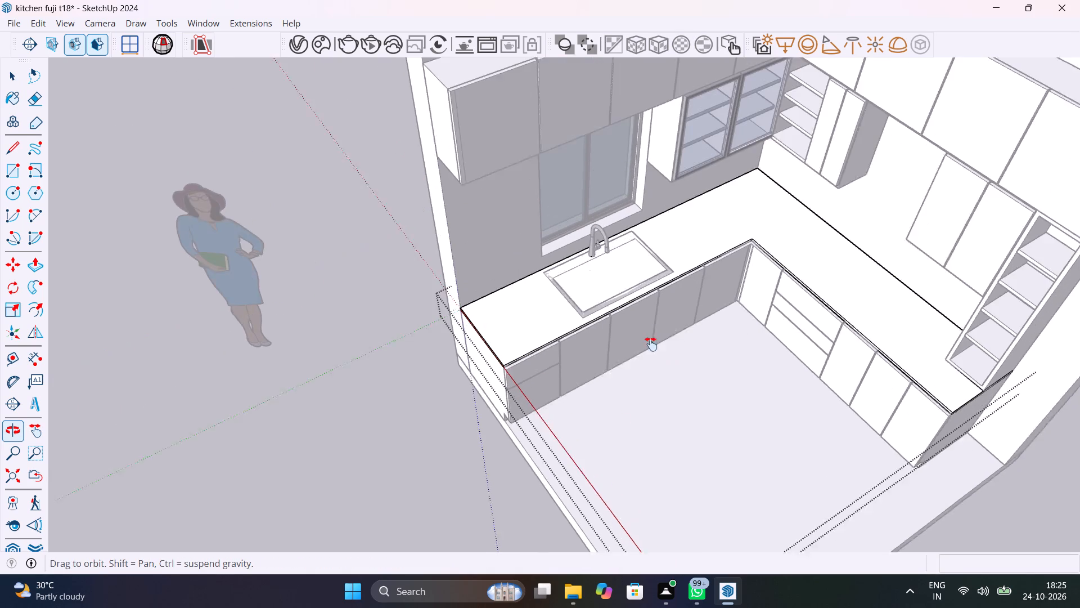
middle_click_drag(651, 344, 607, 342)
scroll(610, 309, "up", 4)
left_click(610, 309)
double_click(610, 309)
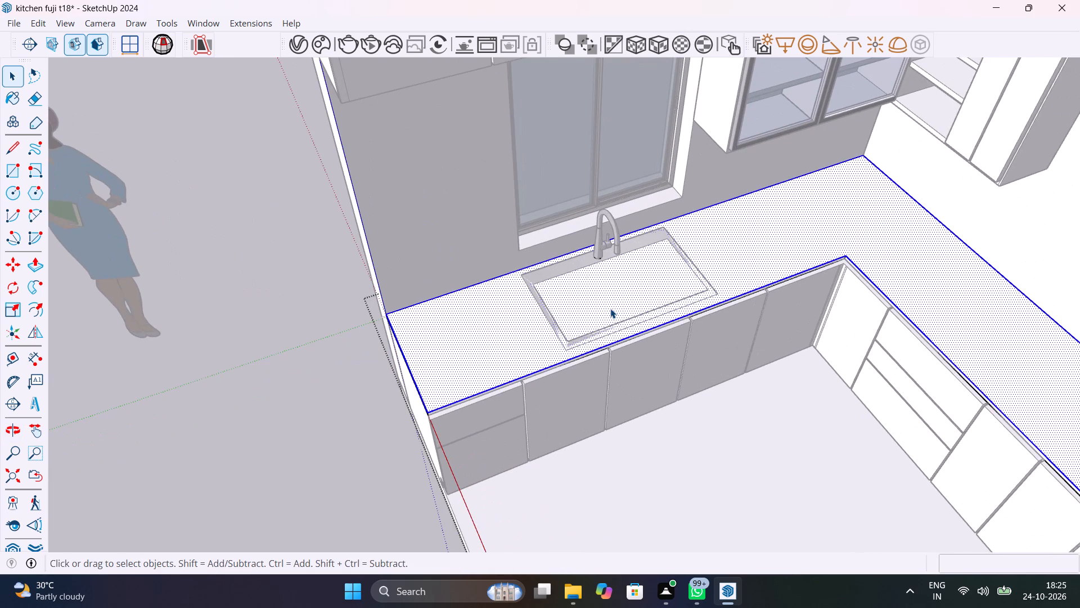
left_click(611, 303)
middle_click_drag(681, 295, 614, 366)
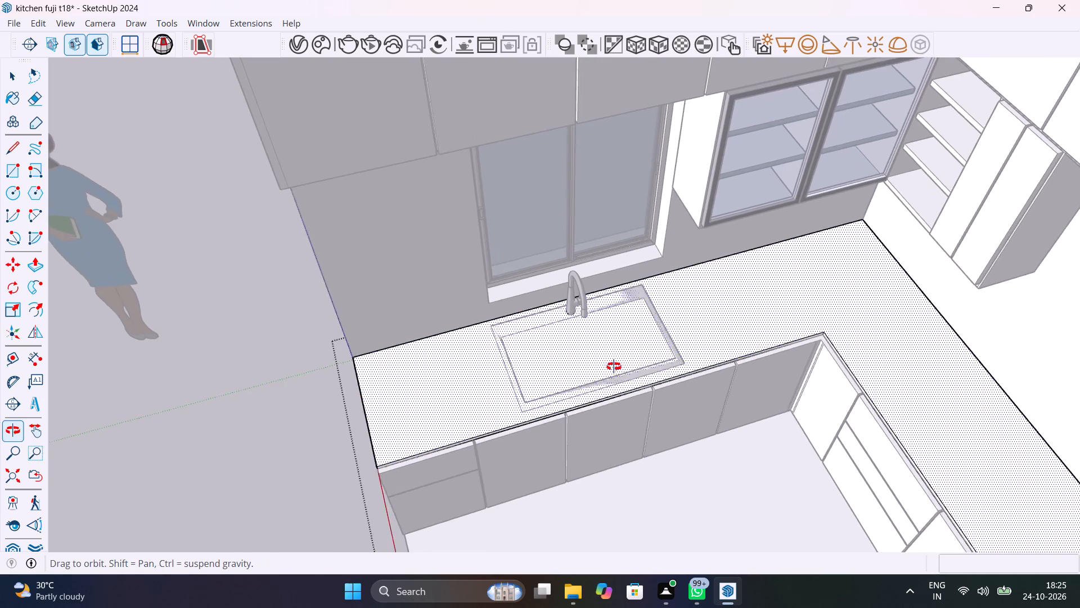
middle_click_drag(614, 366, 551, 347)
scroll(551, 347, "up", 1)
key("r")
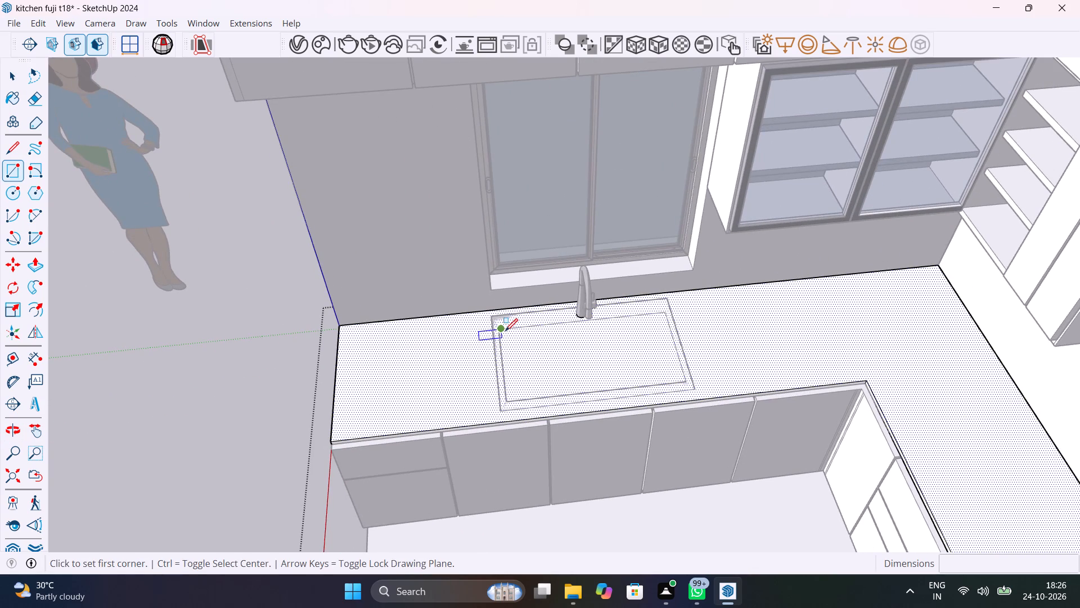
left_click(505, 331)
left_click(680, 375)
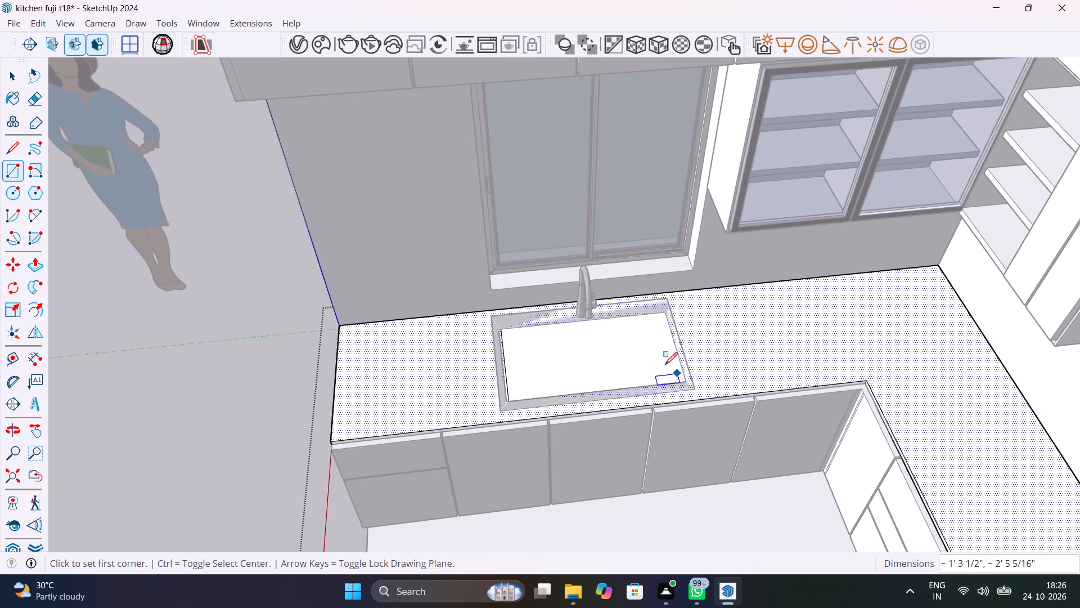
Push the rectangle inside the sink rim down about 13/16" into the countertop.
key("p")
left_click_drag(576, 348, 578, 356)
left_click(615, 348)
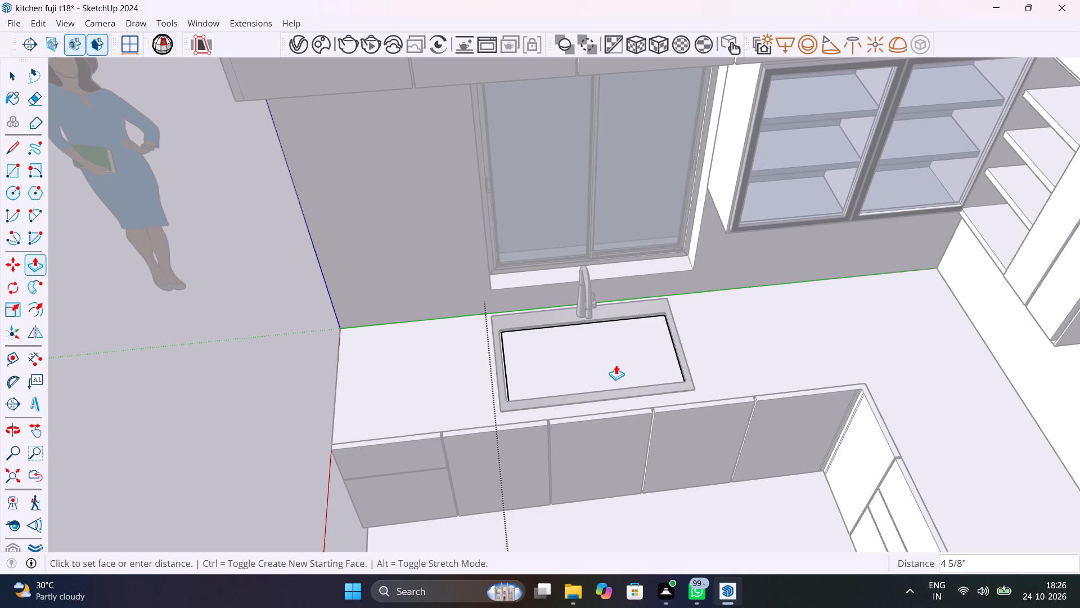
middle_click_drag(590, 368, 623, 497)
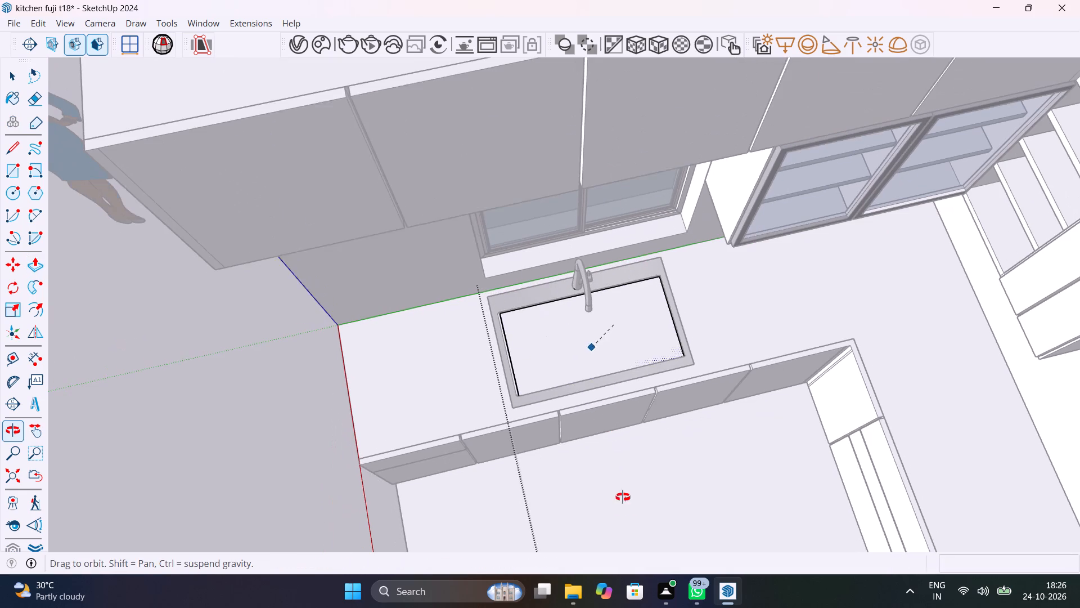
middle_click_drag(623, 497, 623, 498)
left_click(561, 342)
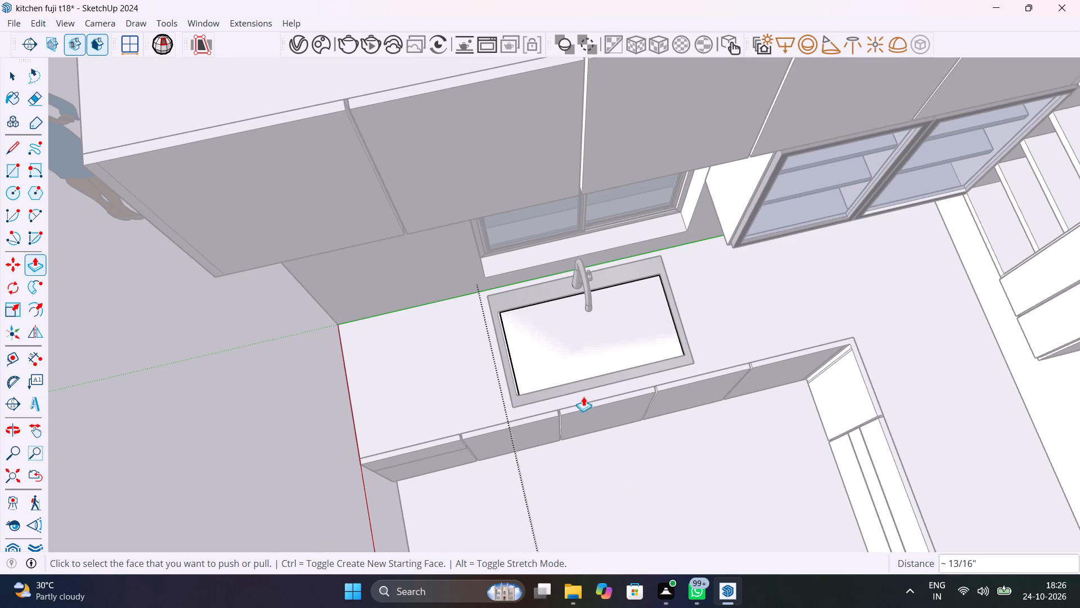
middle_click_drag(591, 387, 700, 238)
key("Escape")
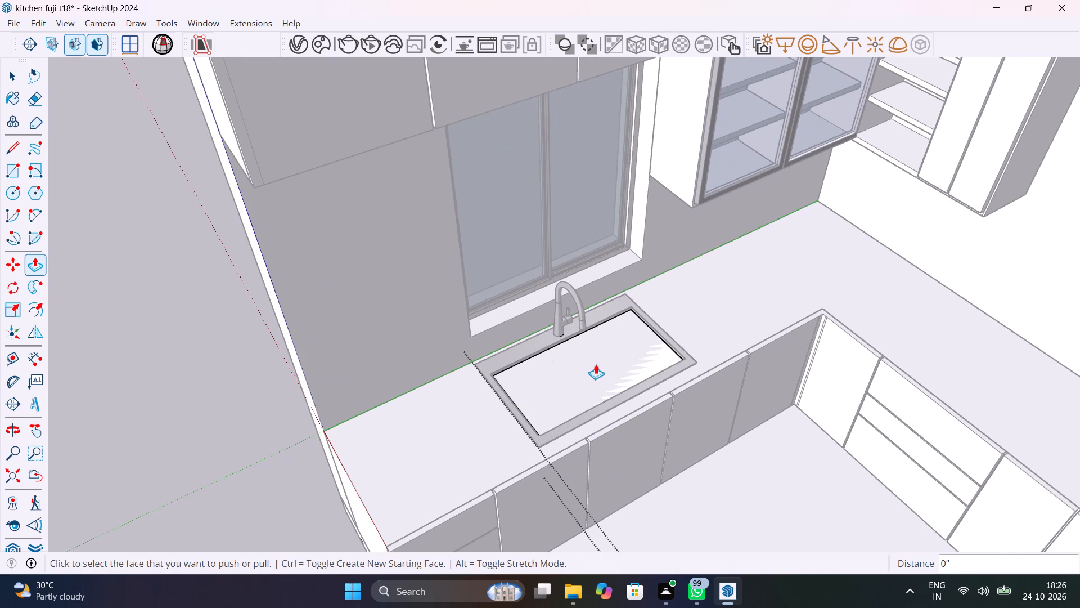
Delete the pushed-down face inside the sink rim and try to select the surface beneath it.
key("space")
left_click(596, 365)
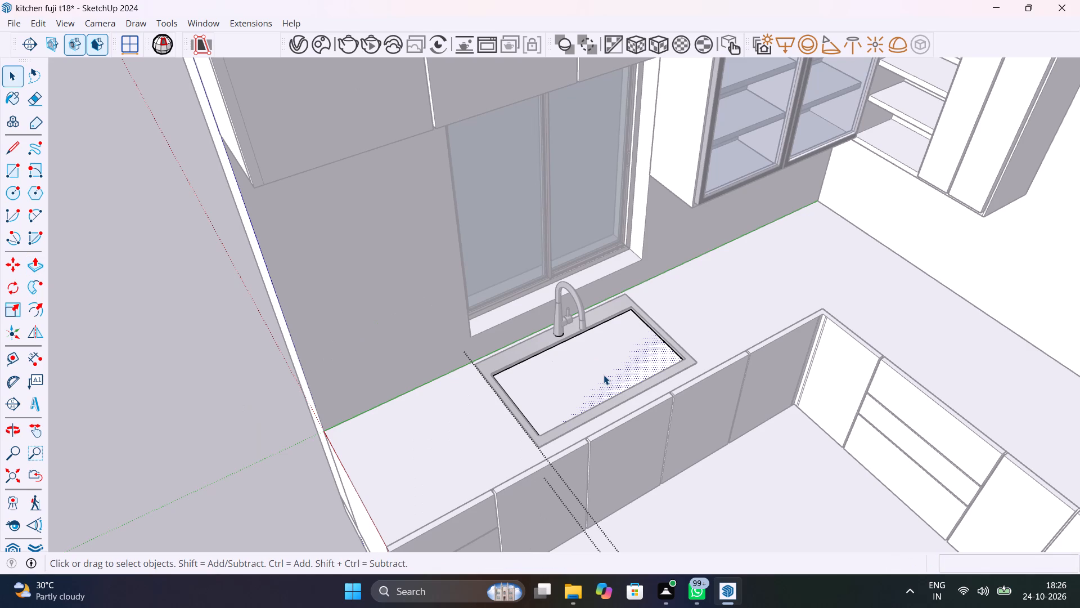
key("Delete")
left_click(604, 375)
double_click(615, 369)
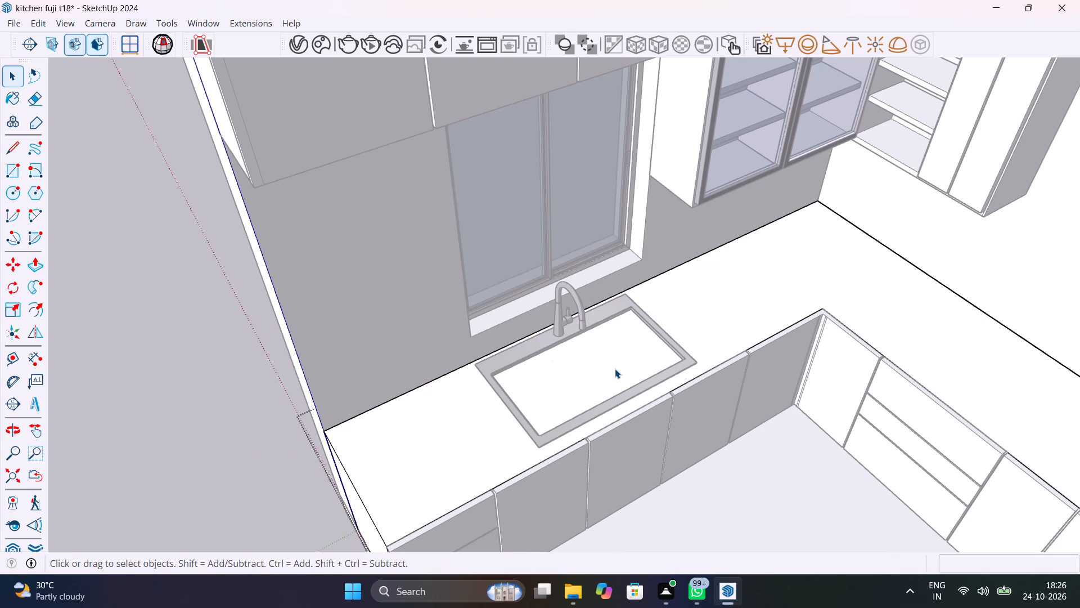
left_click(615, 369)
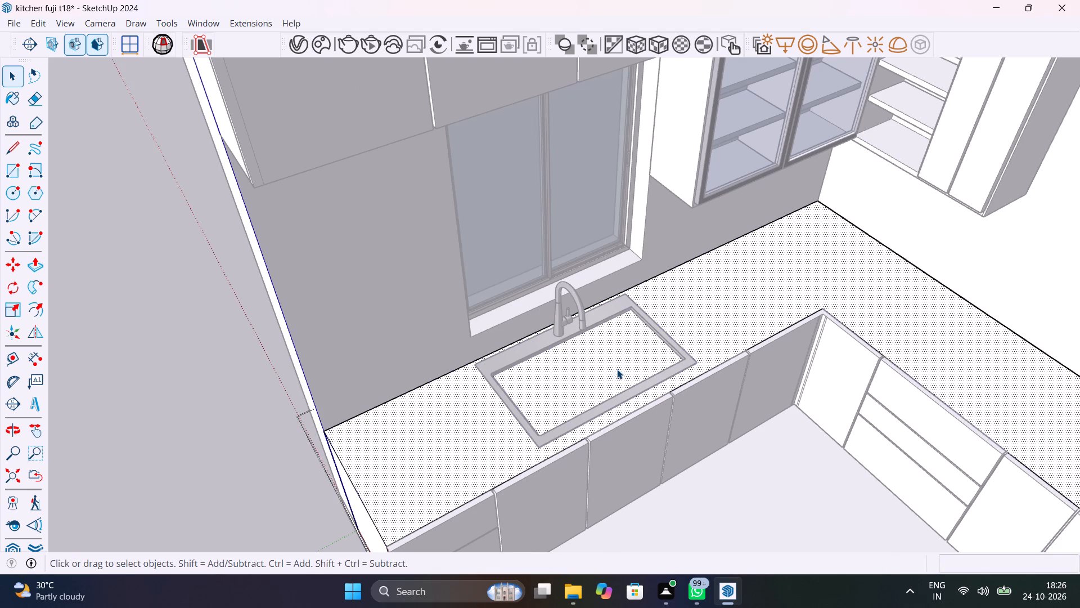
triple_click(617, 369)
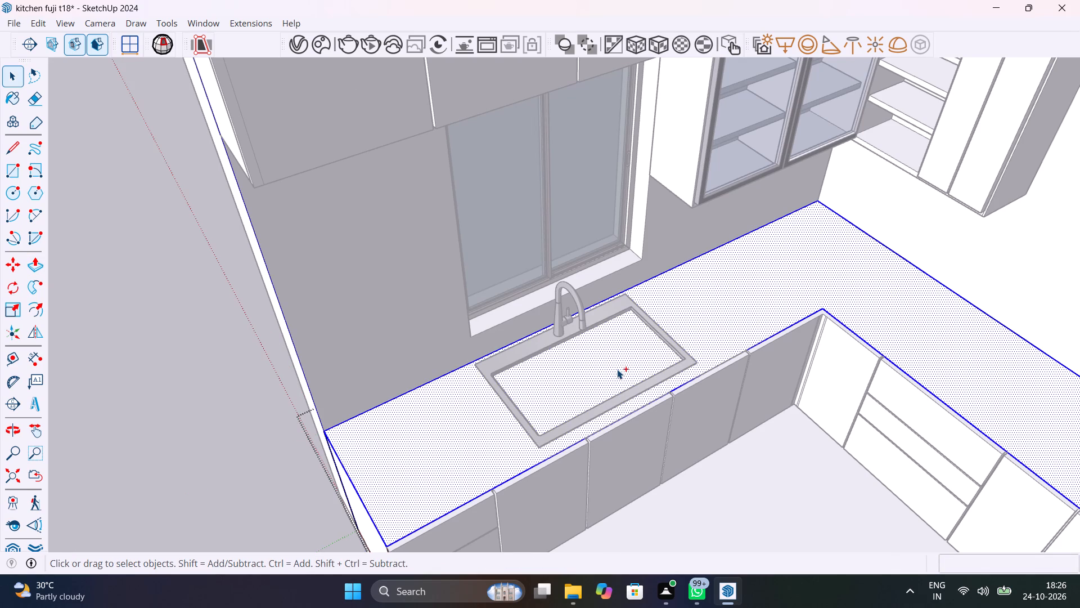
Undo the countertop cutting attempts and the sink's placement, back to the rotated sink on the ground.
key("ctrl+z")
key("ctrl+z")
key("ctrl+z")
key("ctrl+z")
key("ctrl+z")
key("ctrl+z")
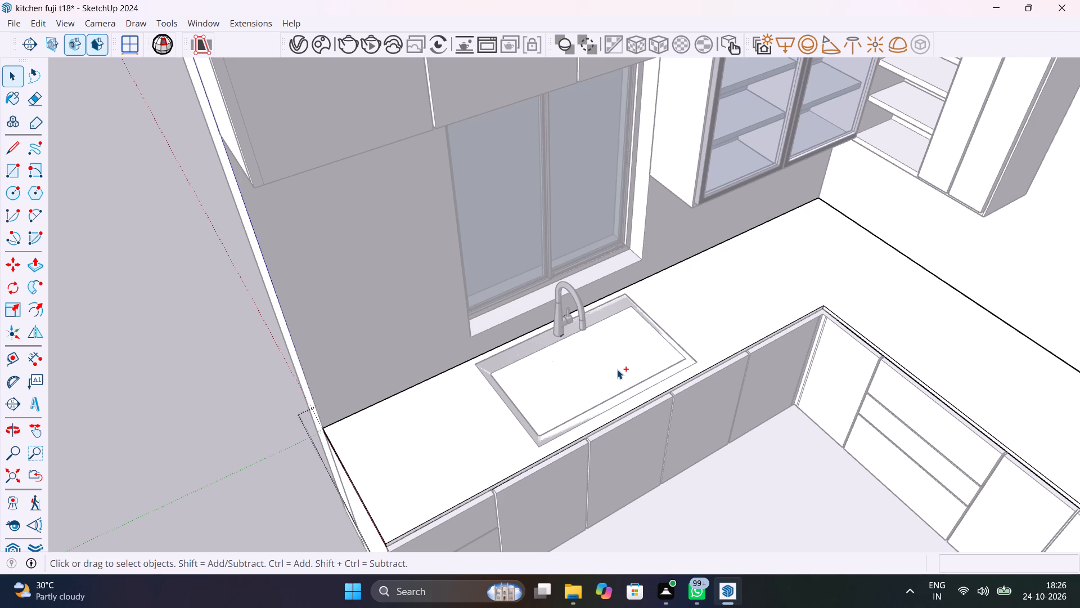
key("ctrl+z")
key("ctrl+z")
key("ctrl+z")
Build a box on open ground beside the standing figure by extruding a rectangle about 8' 7" by 10' 3" upward.
scroll(617, 369, "down", 8)
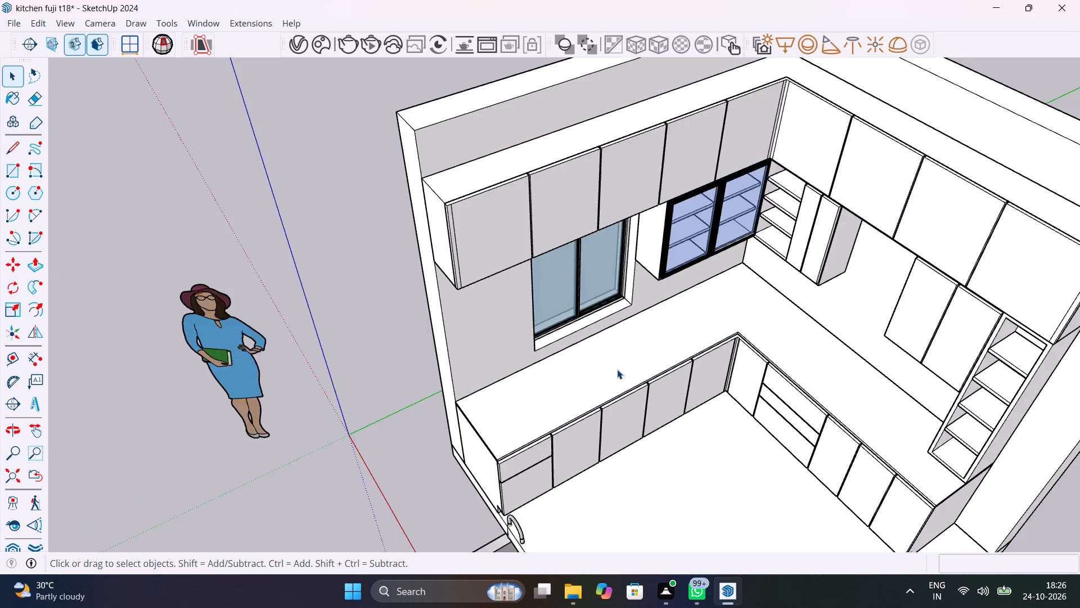
scroll(617, 369, "down", 5)
scroll(557, 481, "up", 9)
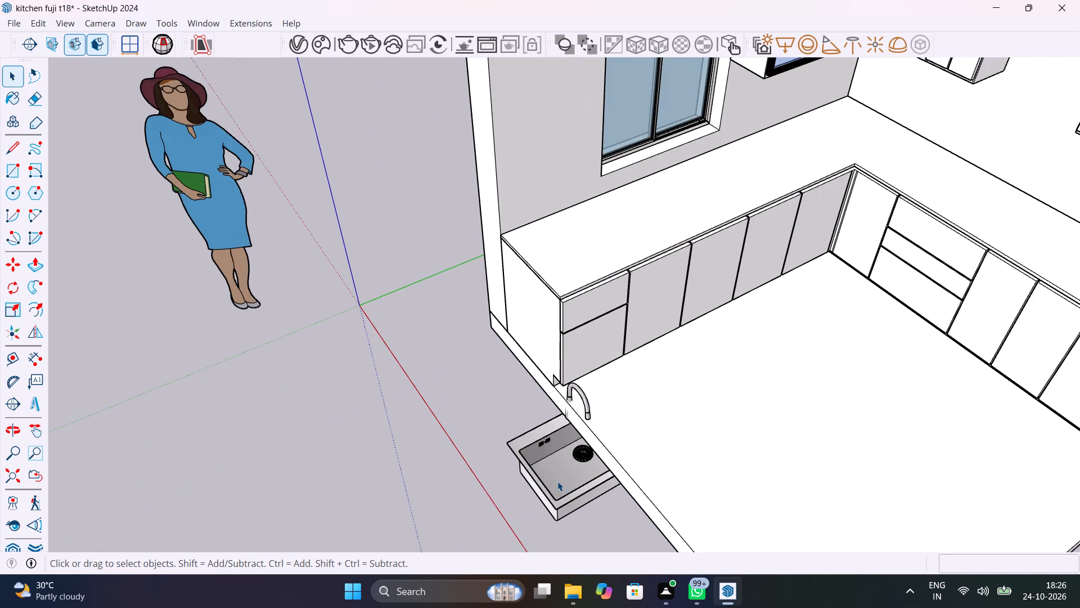
middle_click_drag(557, 481, 404, 306, "shift")
scroll(404, 306, "up", 1)
scroll(404, 307, "down", 15)
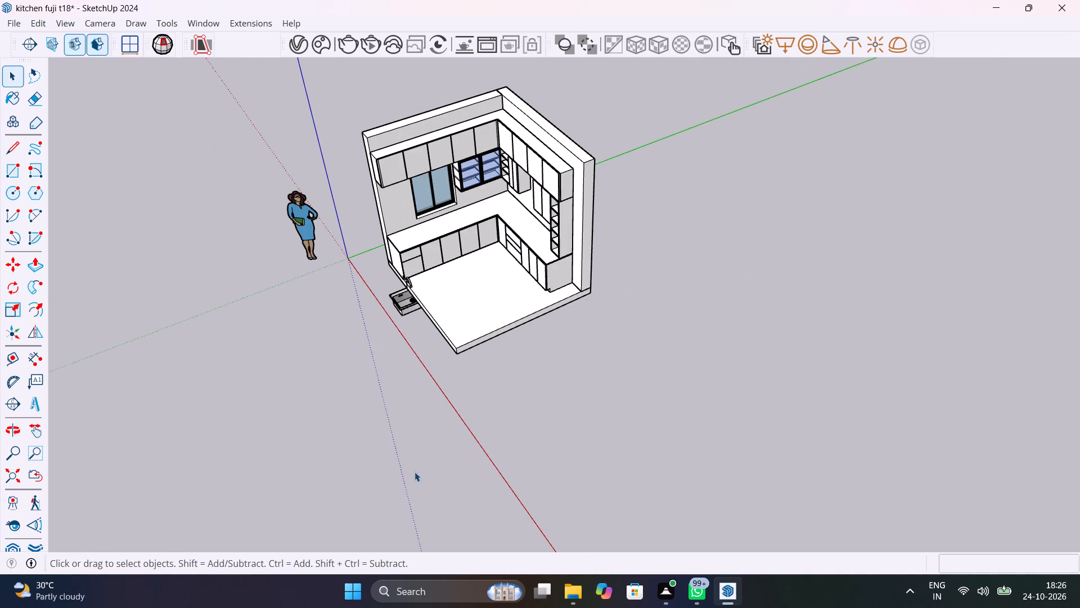
key("r")
left_click(151, 480)
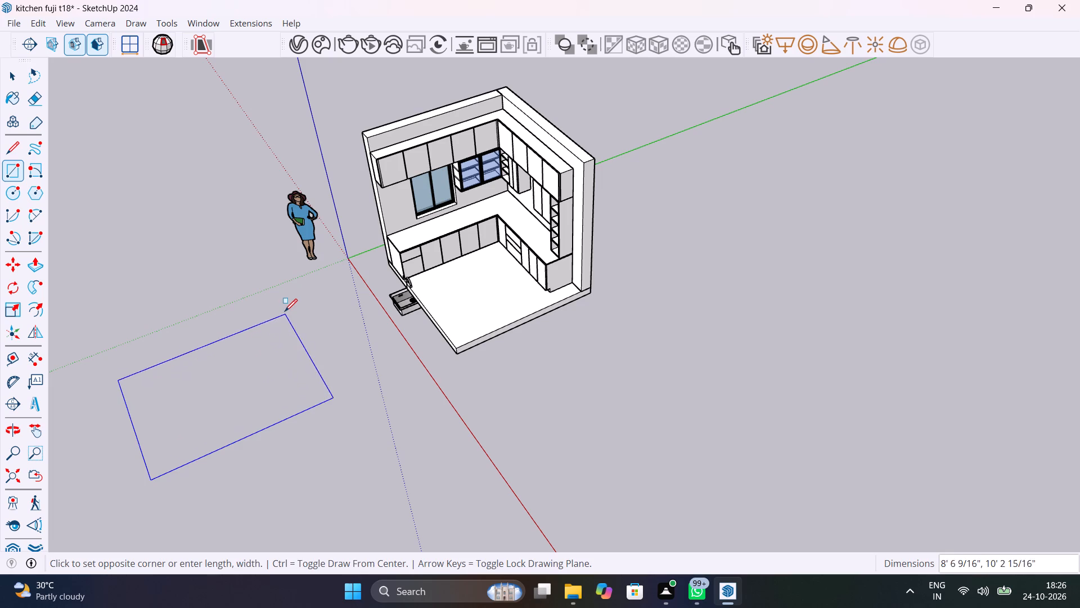
left_click(285, 311)
key("p")
left_click(250, 365)
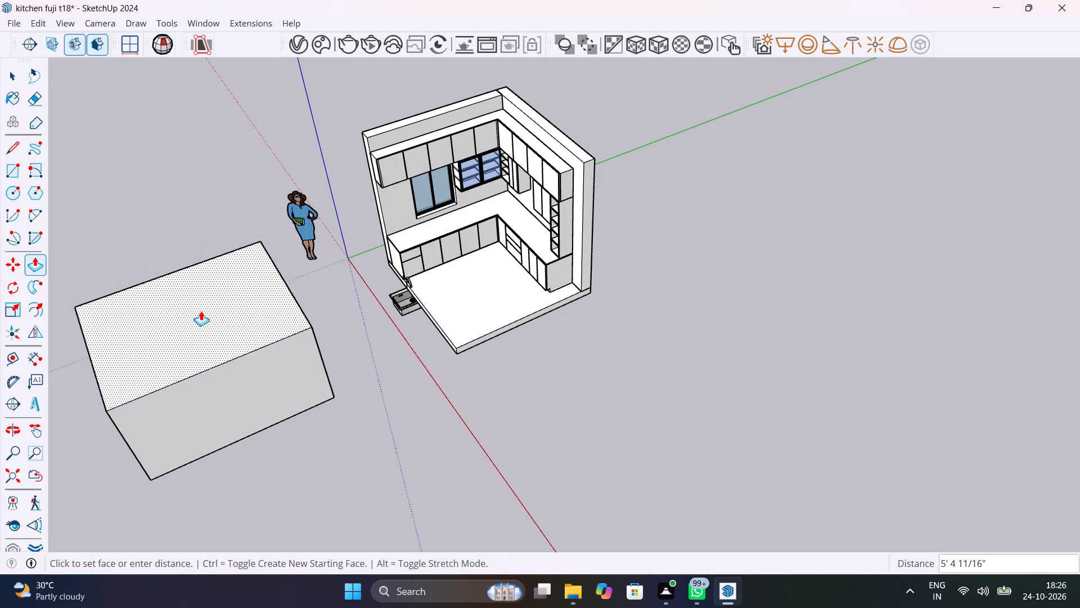
left_click(192, 287)
key("space")
Select all faces and edges of the new box and make them a group.
scroll(369, 412, "down", 1)
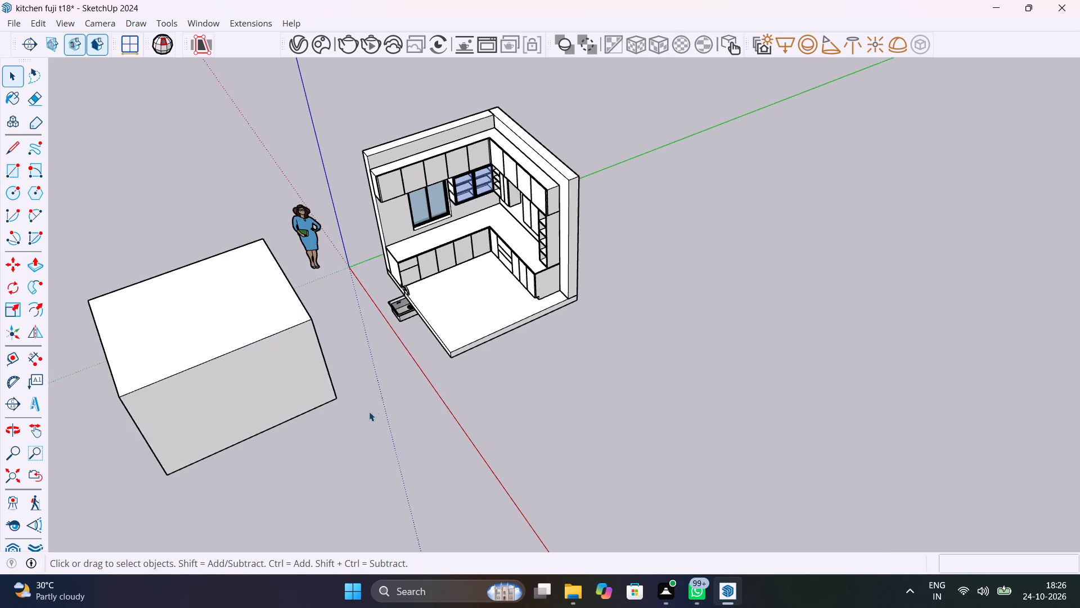
scroll(369, 412, "down", 1)
middle_click_drag(348, 394, 234, 327)
triple_click(243, 313)
right_click(243, 314)
right_click(243, 314)
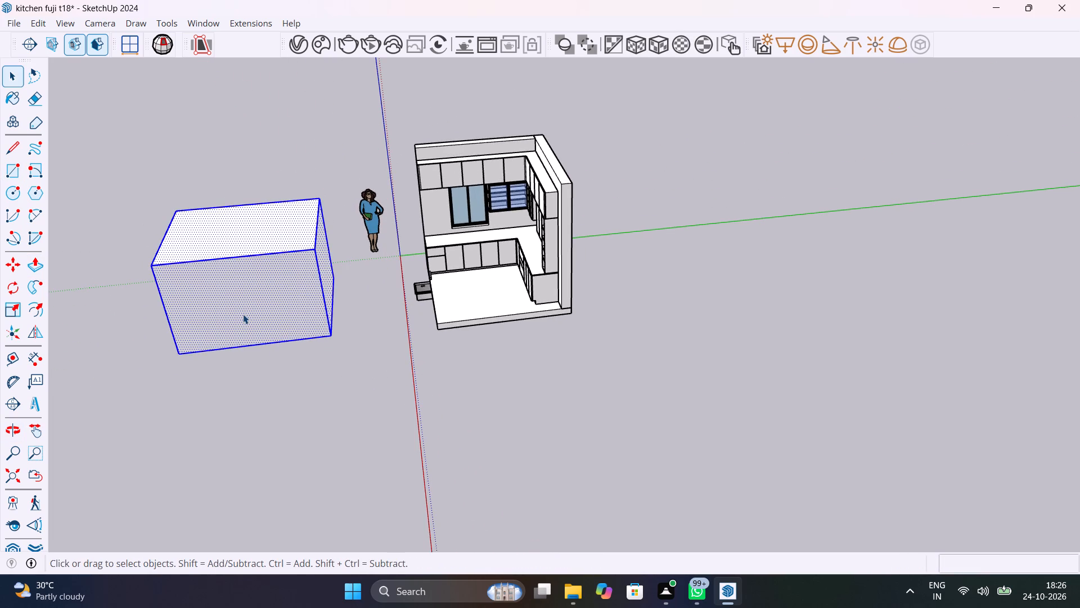
right_click(287, 279)
left_click(335, 135)
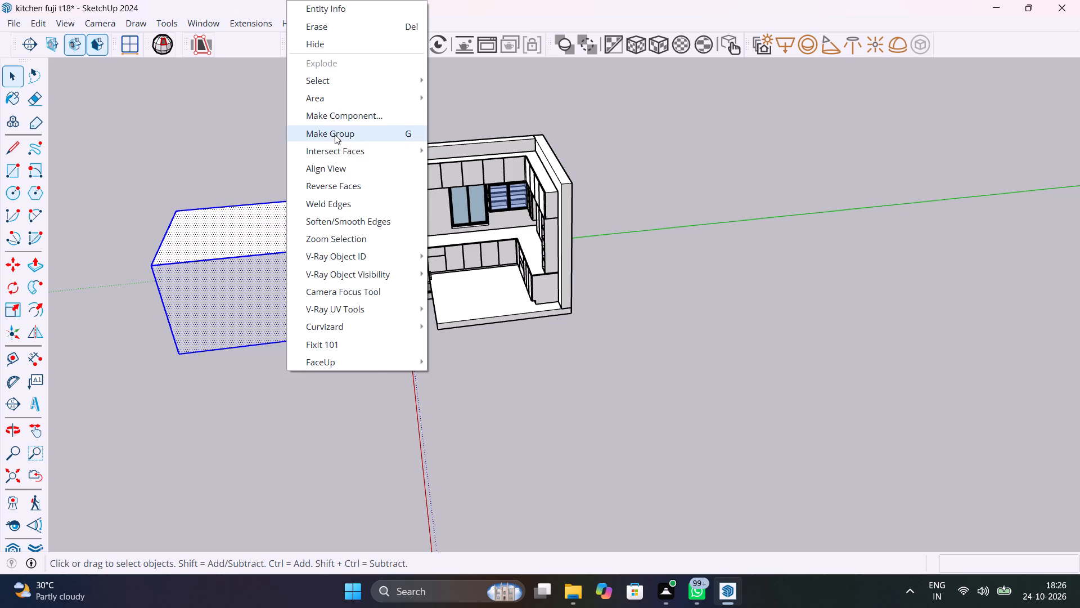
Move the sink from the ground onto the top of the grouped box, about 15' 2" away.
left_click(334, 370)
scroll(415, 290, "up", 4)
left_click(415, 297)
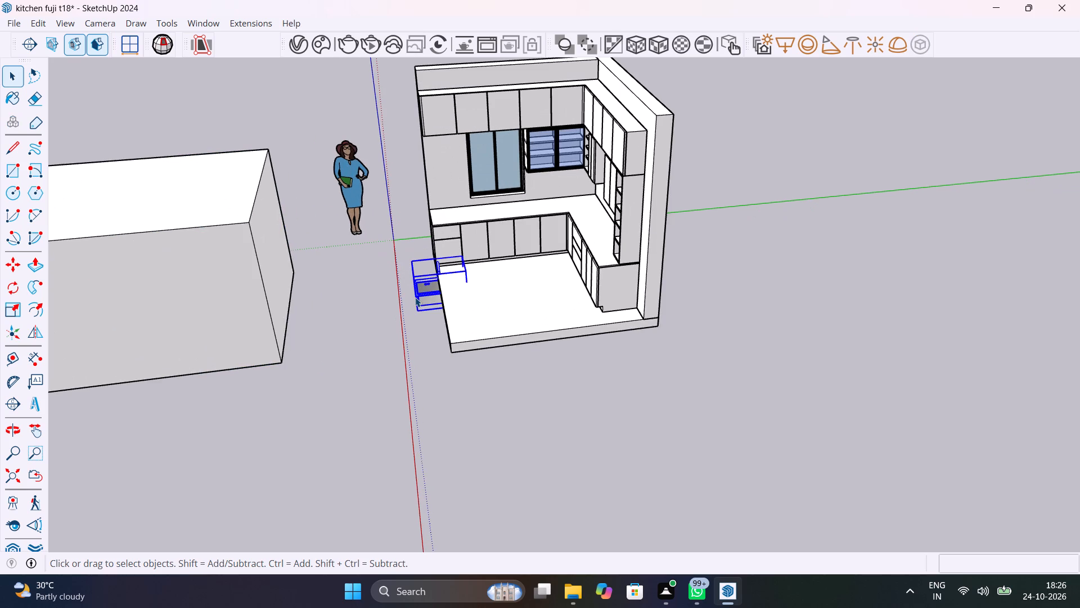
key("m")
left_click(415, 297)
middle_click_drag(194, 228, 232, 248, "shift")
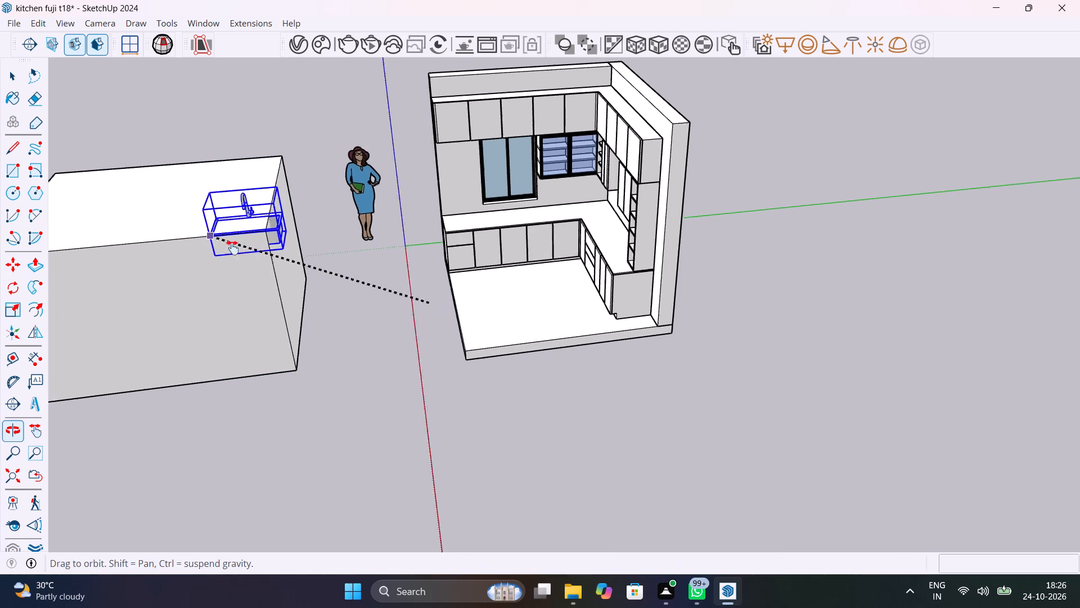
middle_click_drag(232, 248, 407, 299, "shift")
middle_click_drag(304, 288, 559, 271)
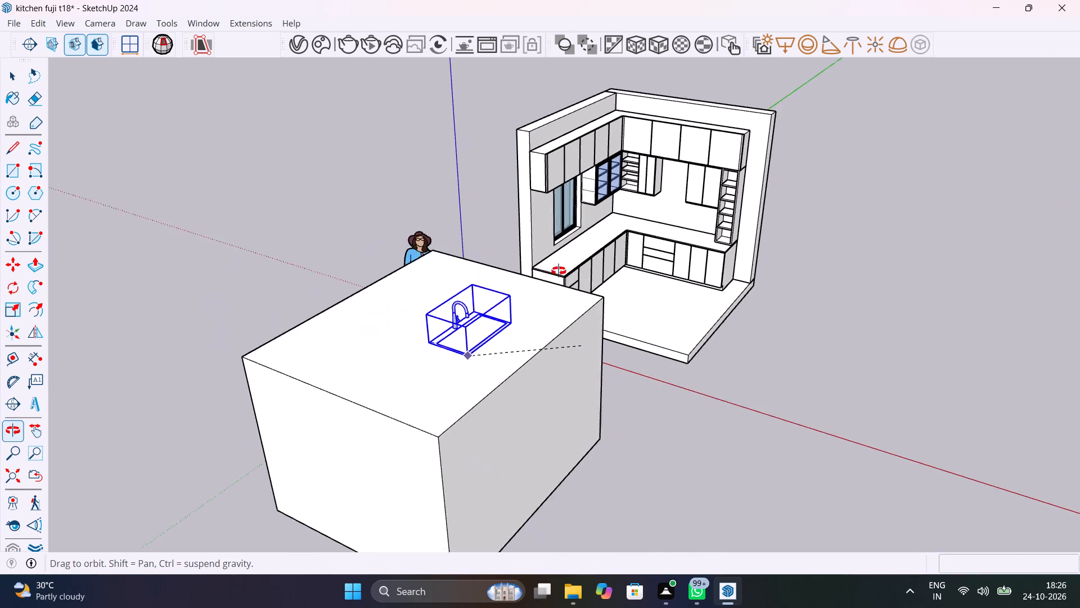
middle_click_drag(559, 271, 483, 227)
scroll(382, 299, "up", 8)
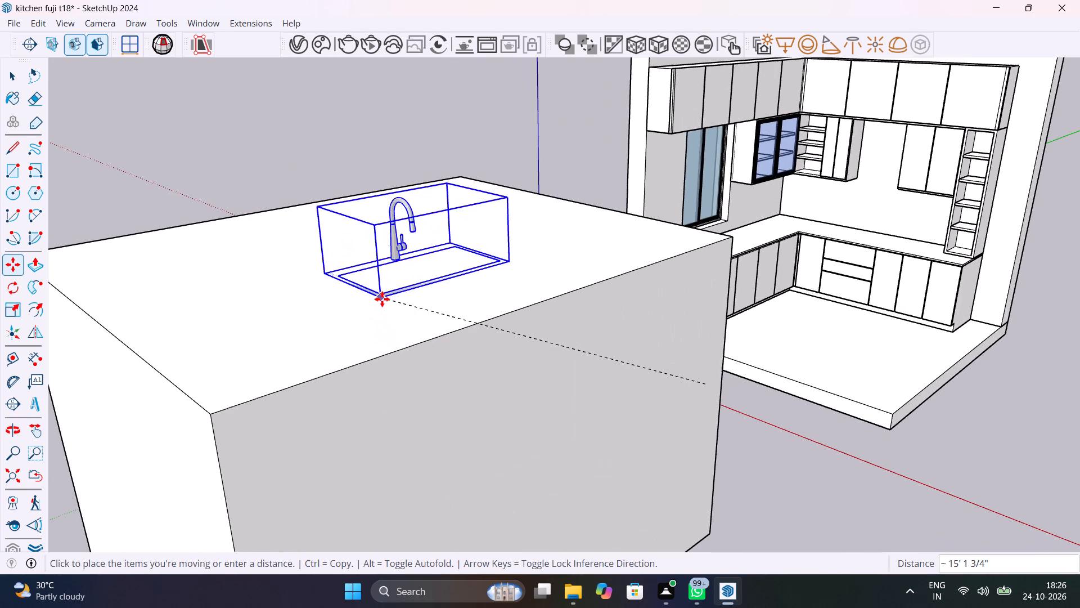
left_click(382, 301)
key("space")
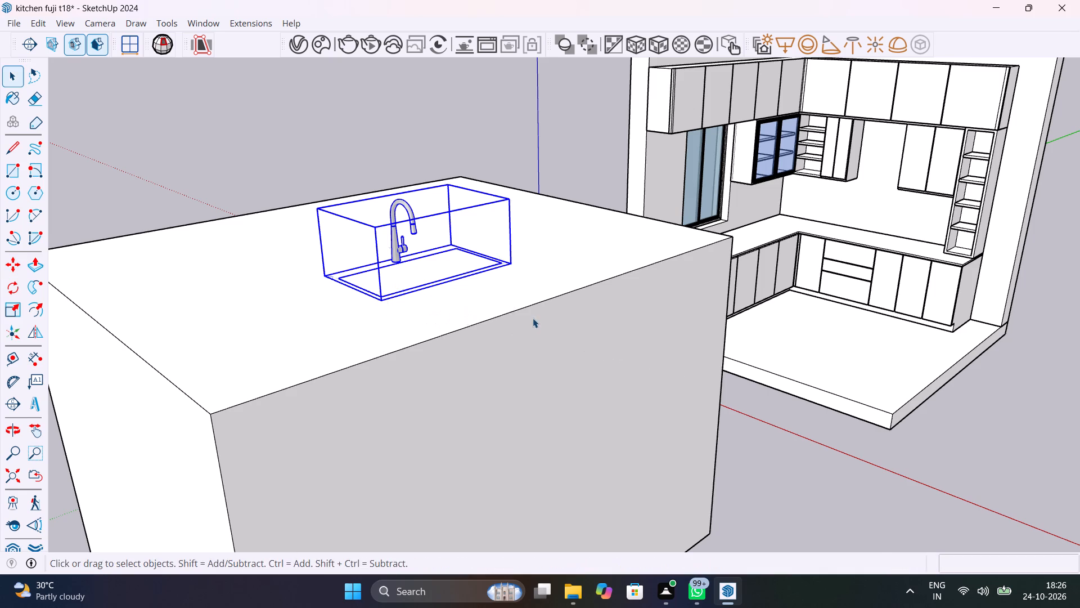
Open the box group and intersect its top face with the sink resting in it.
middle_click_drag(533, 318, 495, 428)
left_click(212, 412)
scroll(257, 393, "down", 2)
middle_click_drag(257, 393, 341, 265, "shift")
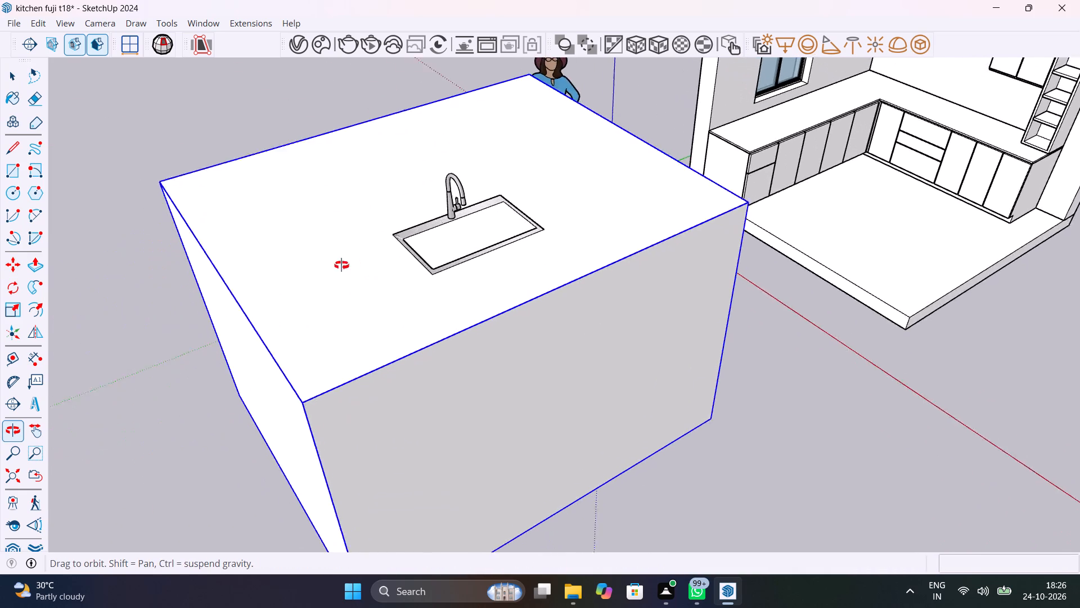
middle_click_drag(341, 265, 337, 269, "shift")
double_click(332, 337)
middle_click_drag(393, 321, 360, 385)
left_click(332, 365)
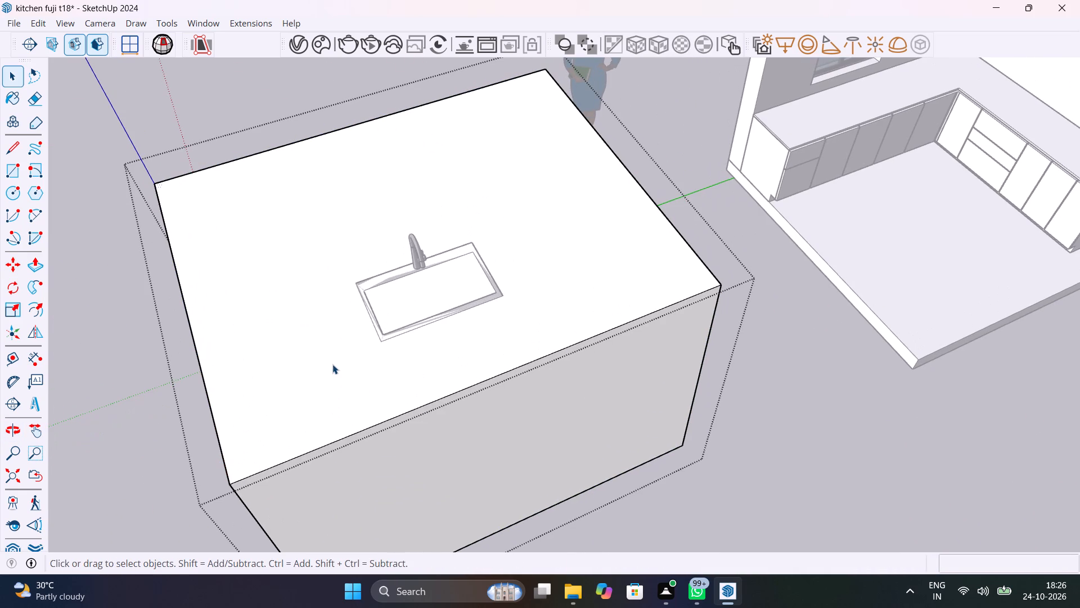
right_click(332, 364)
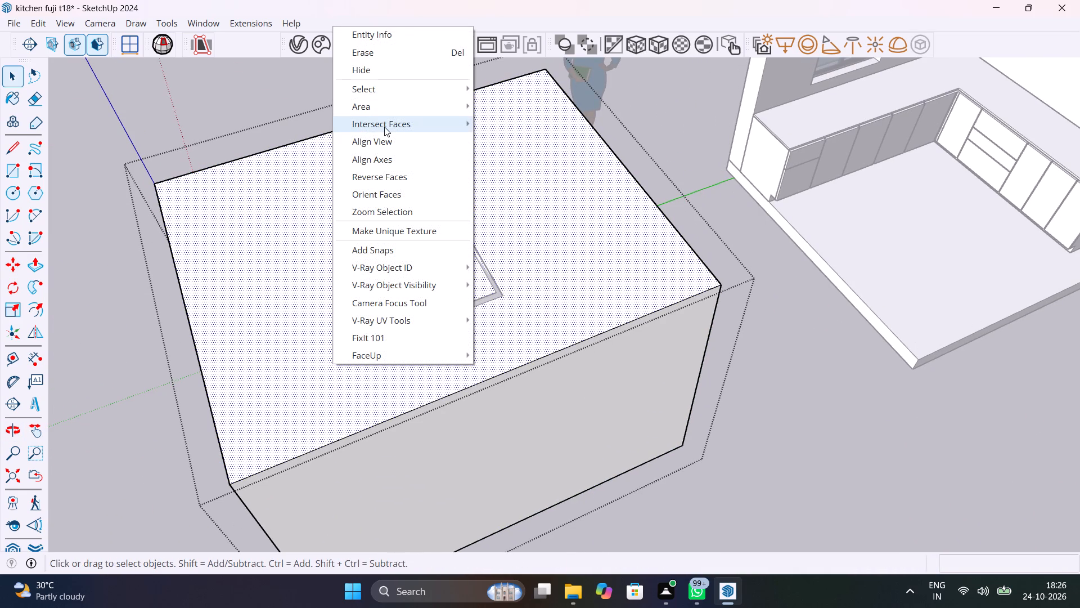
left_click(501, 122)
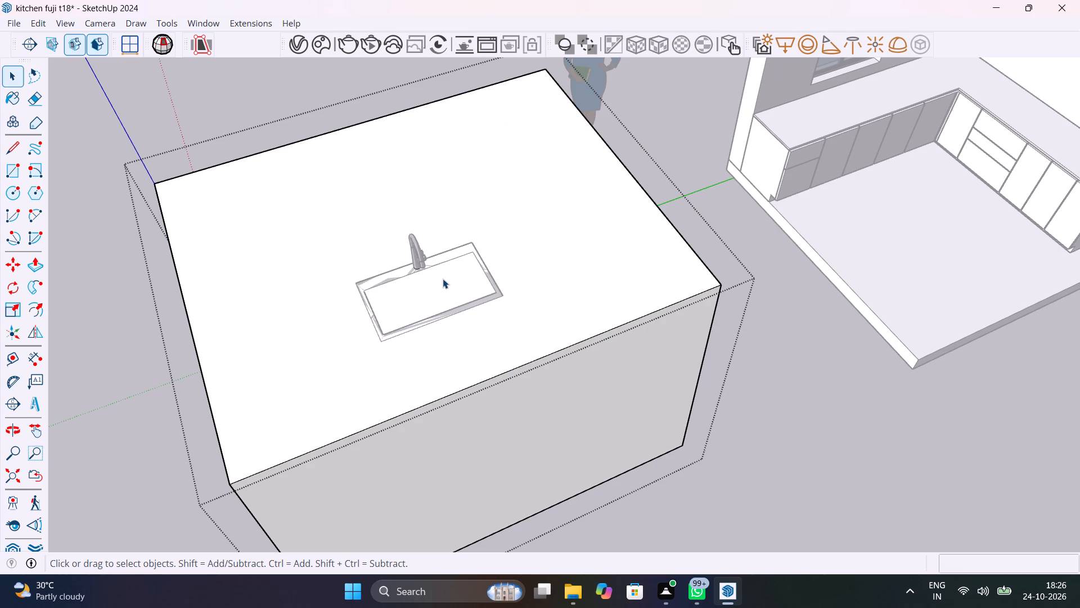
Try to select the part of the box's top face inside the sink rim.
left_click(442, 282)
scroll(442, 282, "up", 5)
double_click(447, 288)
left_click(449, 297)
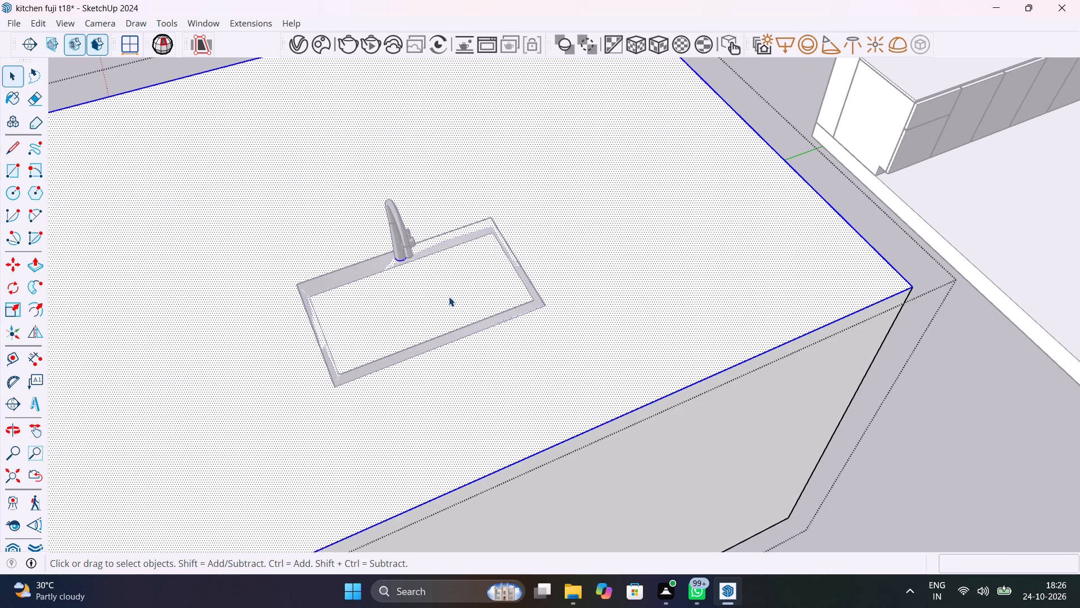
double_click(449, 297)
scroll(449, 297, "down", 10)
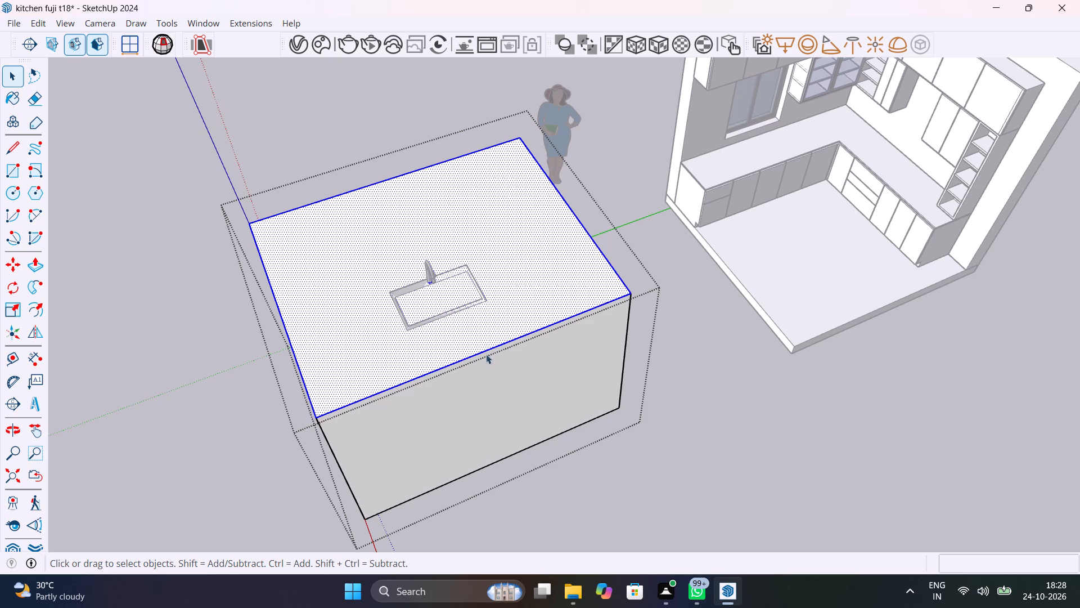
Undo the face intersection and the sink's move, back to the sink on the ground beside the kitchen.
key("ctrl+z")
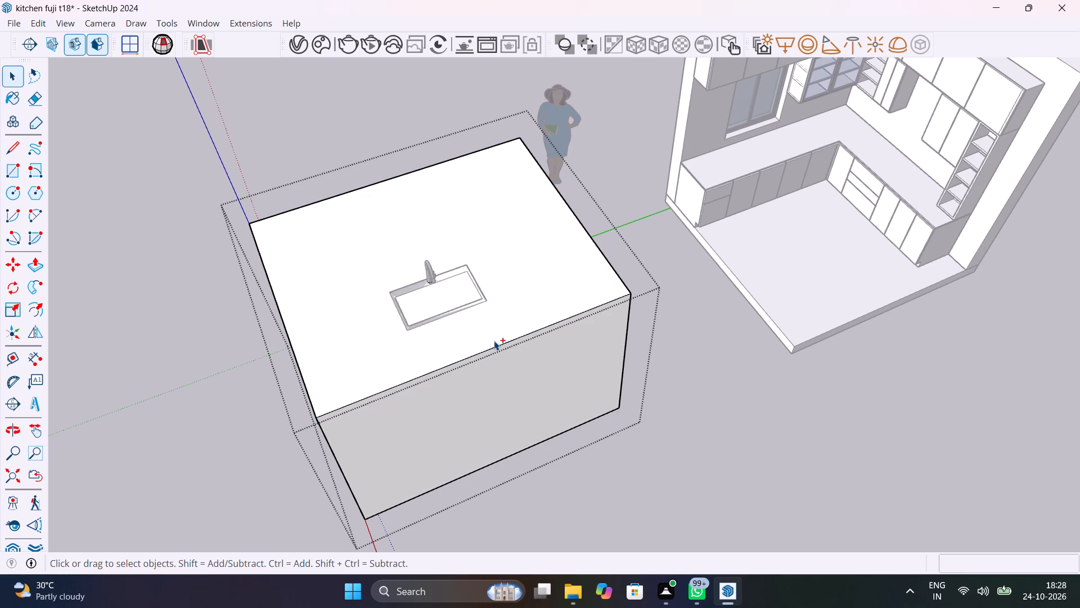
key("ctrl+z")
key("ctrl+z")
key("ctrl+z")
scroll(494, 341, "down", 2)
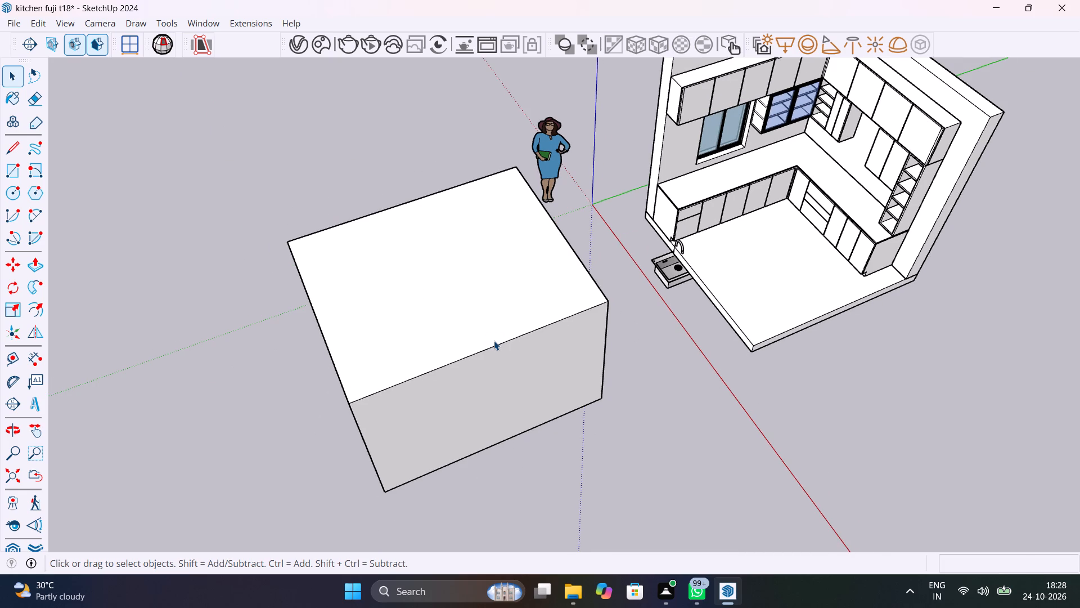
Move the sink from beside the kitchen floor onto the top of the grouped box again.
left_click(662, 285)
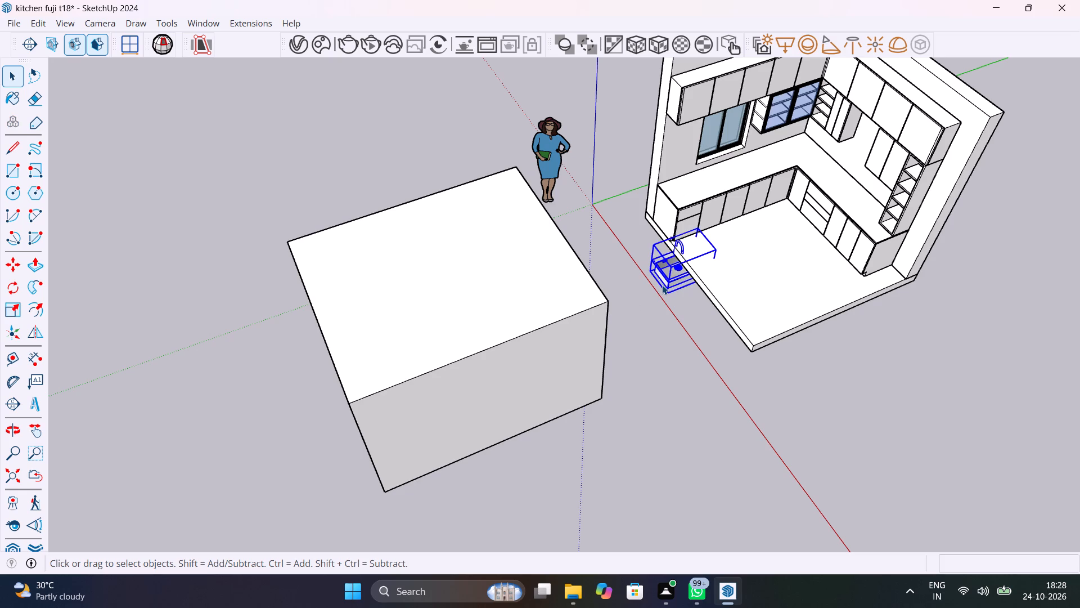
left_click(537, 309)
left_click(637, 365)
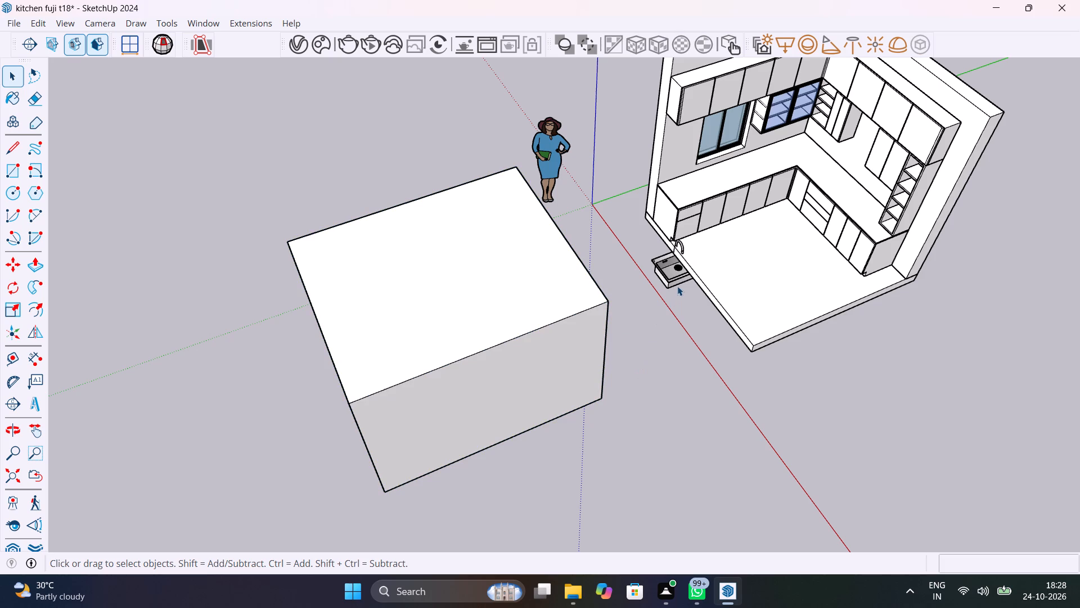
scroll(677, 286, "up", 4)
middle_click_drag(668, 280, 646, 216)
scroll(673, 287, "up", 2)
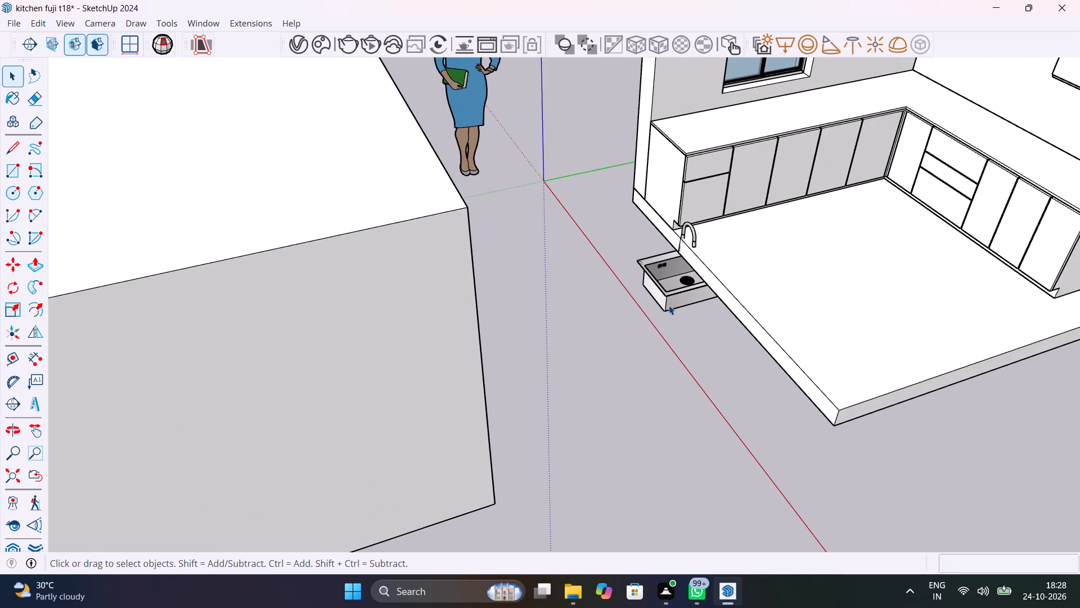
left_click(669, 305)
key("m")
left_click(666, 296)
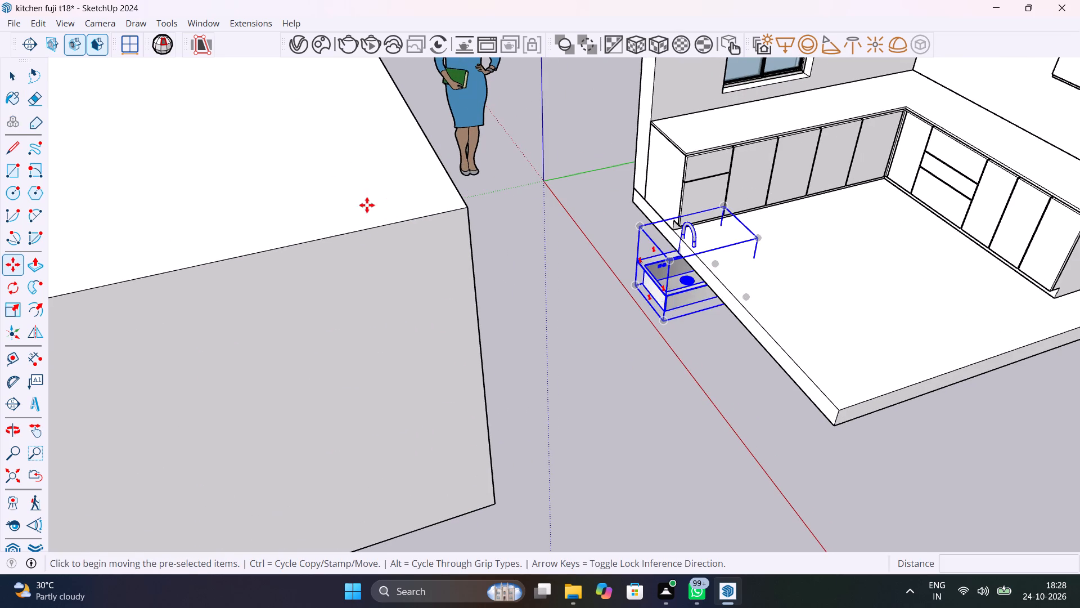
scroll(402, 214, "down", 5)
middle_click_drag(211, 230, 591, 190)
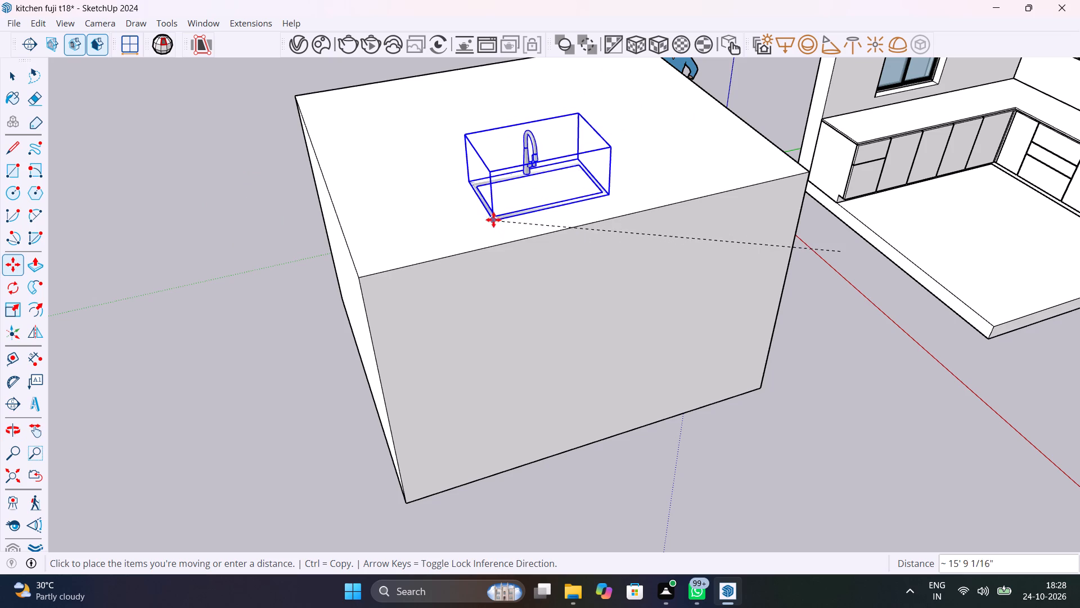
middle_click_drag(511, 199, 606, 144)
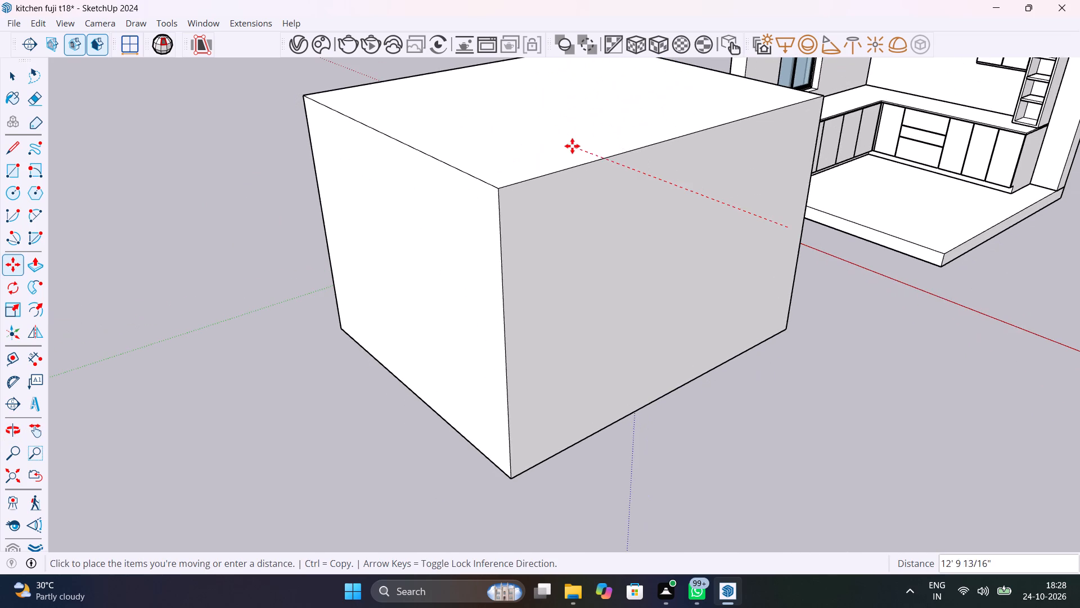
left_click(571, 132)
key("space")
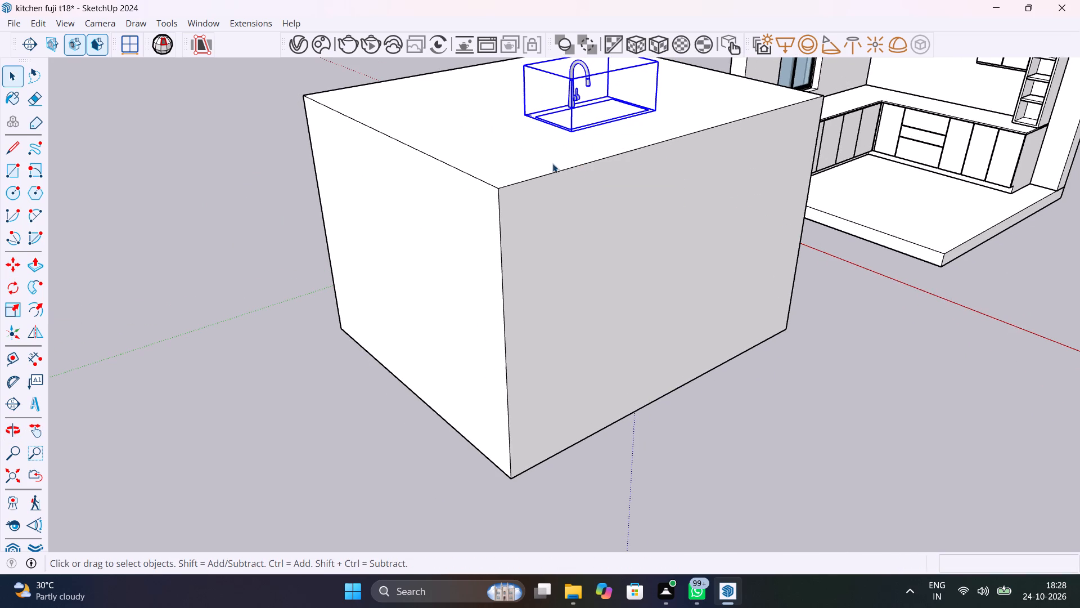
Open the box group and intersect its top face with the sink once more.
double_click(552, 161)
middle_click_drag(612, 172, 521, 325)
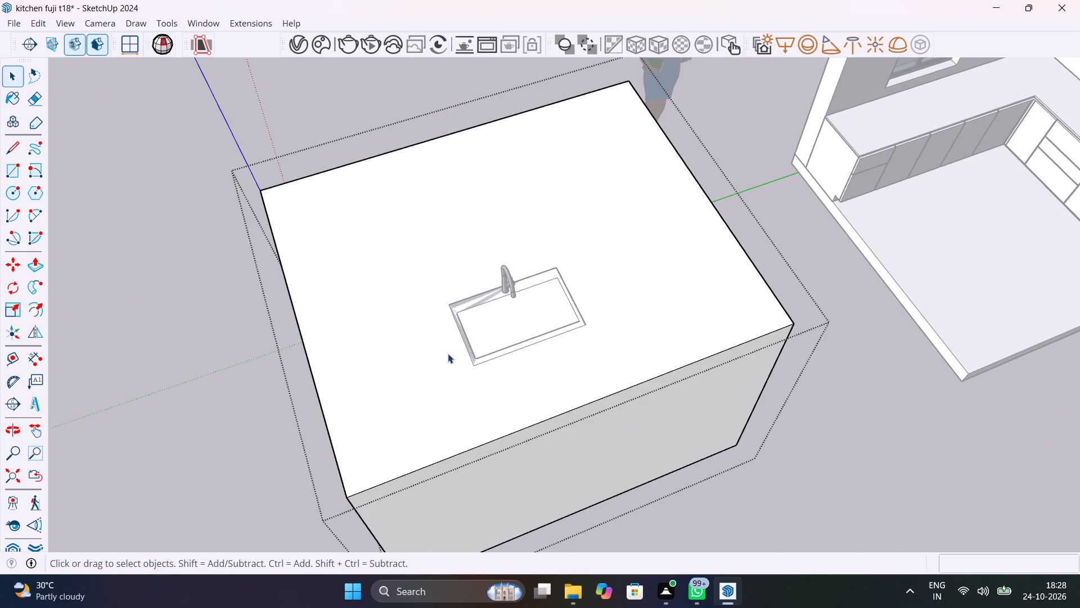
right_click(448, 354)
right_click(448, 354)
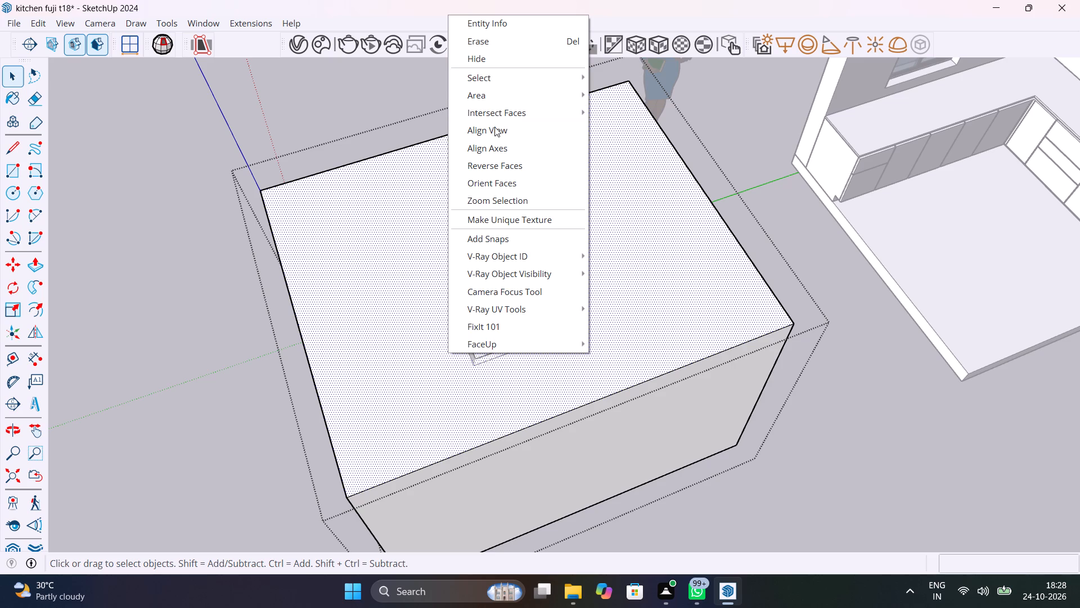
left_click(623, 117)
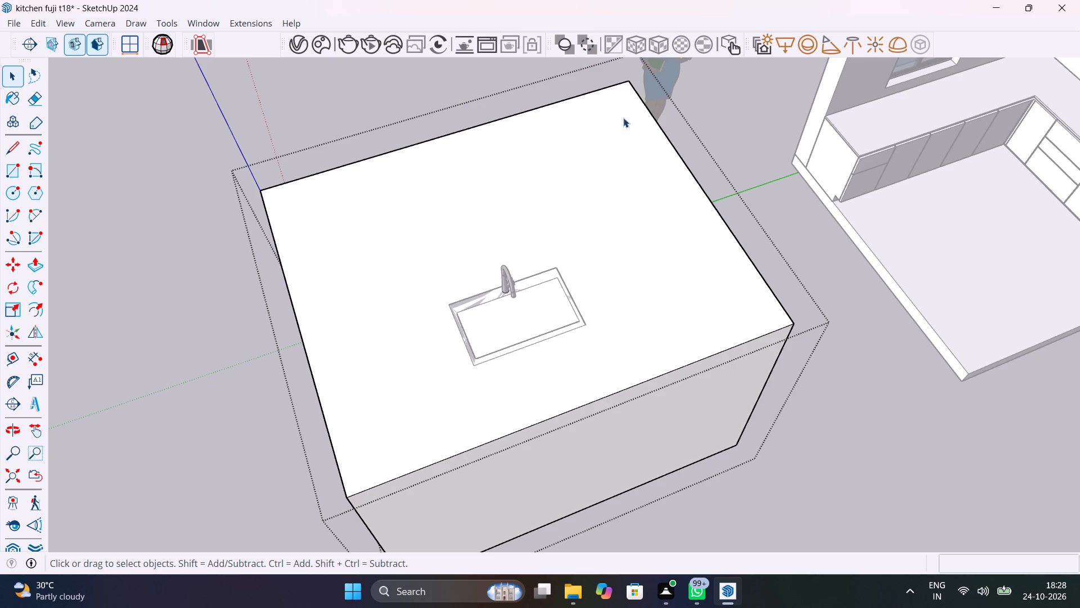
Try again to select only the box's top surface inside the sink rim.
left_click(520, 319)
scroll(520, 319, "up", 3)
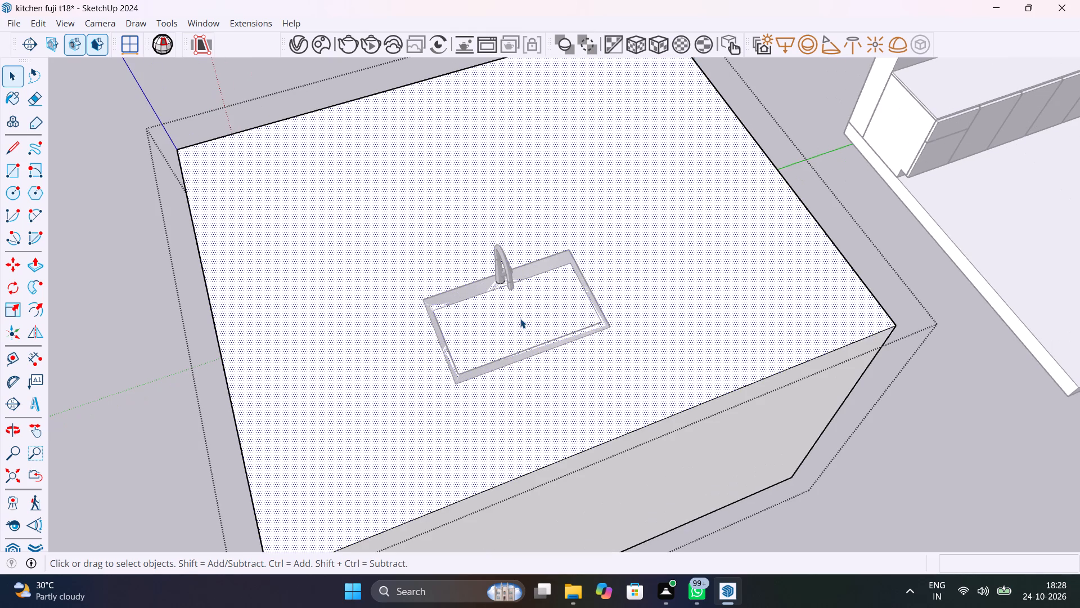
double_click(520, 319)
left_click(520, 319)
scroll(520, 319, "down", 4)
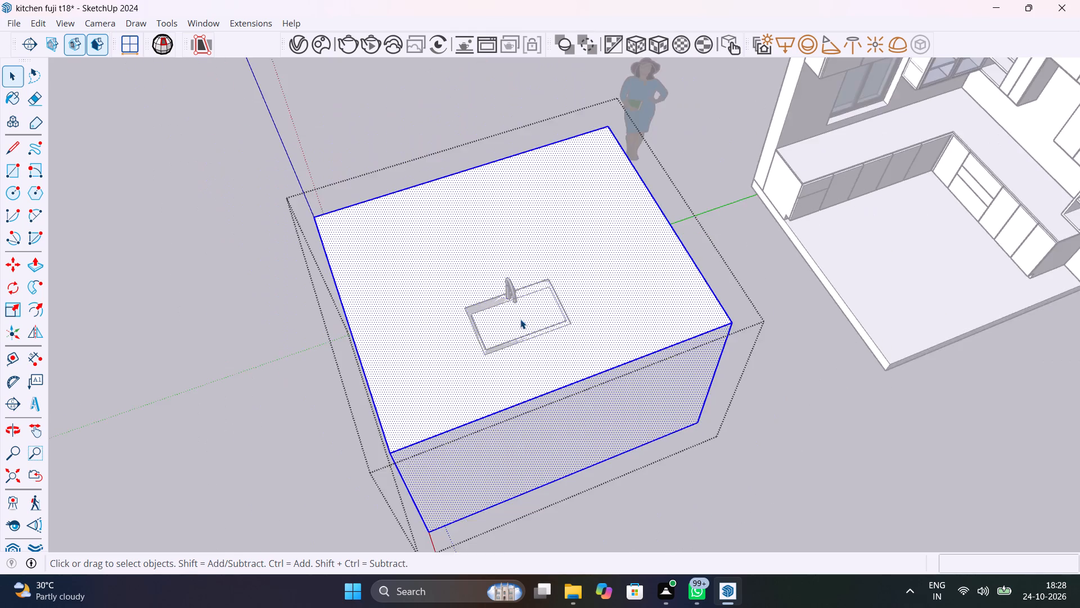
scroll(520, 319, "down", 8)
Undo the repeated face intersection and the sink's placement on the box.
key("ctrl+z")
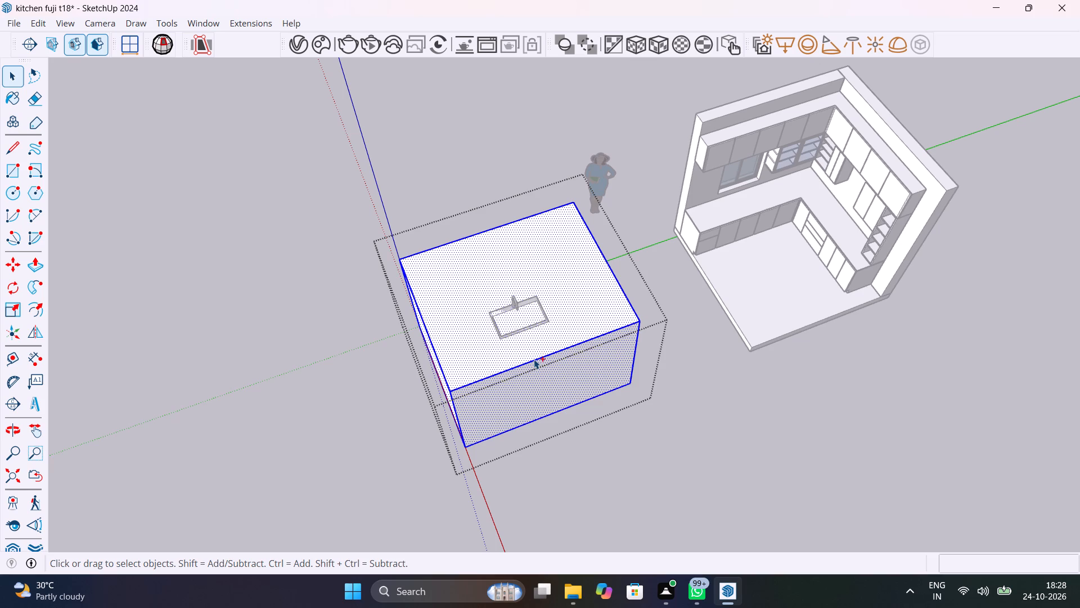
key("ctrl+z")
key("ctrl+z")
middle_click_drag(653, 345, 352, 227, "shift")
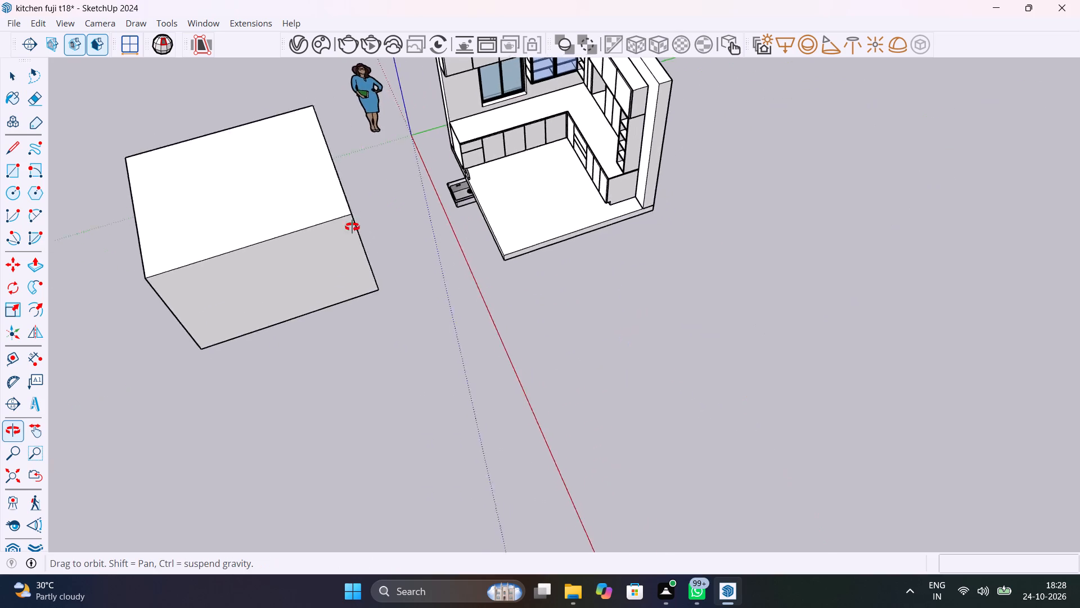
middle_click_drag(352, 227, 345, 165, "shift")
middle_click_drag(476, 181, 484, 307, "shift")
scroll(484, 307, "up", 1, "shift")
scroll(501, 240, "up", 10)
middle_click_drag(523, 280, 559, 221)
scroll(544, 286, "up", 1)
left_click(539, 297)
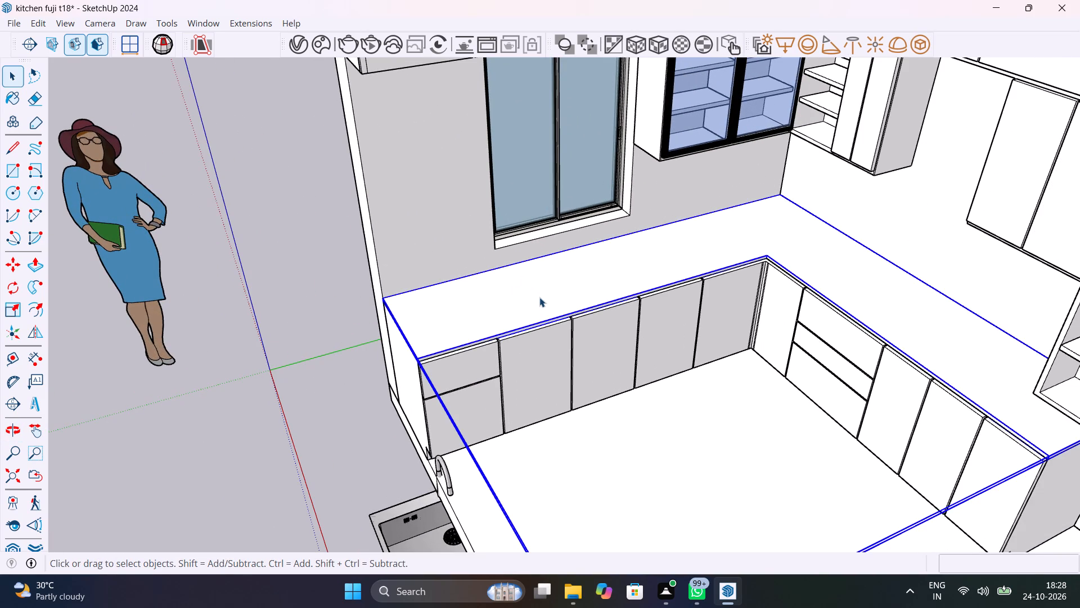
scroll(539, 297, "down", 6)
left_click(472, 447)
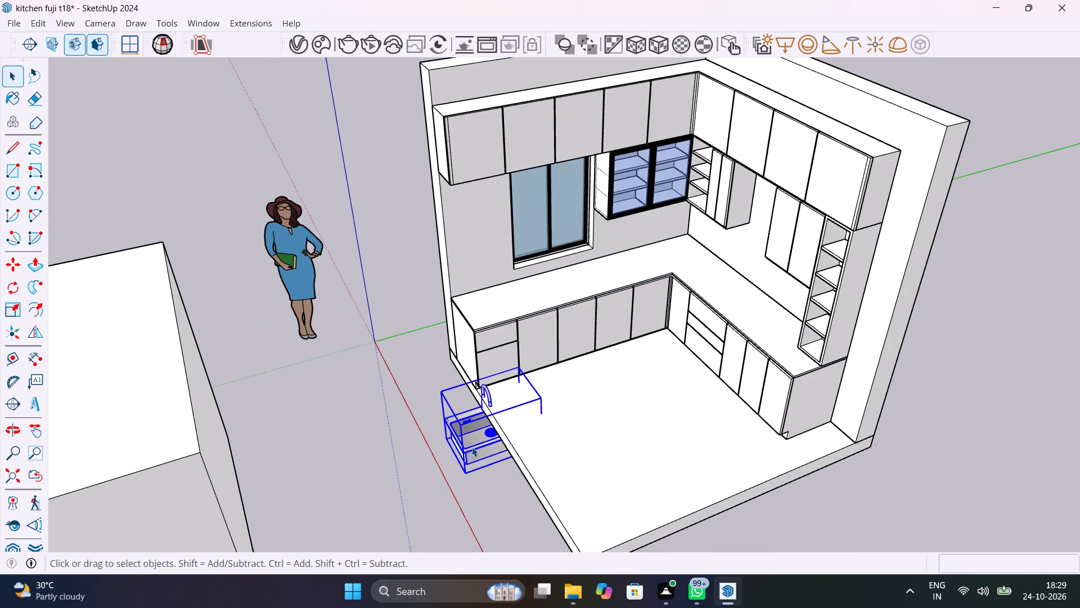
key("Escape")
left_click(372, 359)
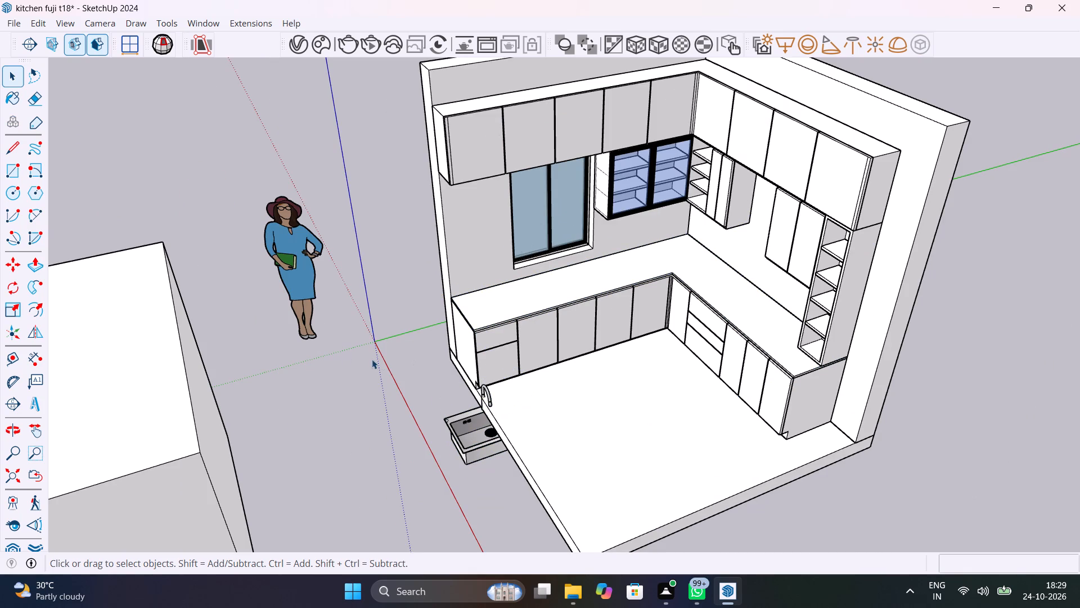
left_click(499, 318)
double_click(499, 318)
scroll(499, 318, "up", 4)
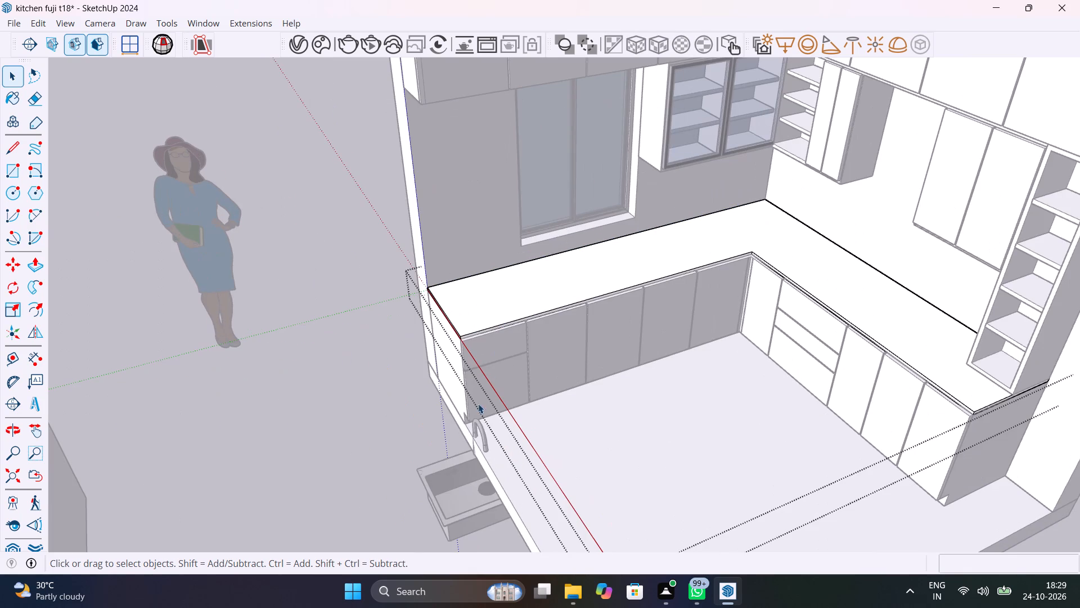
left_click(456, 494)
Move the sink from the ground onto the kitchen countertop beneath the window, about 5' 8" away.
left_click(451, 524)
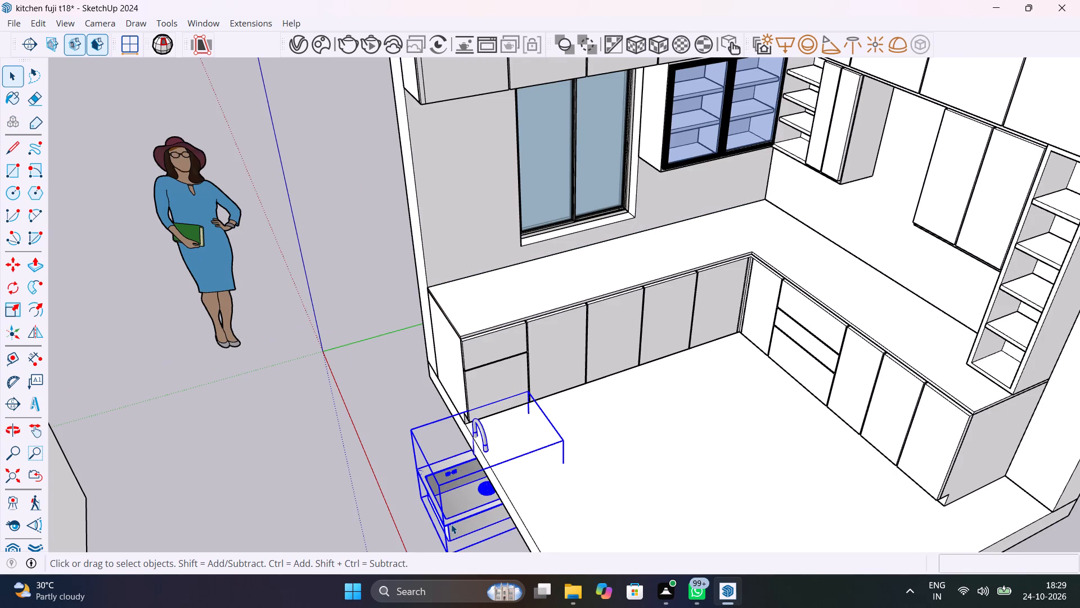
key("m")
left_click(438, 530)
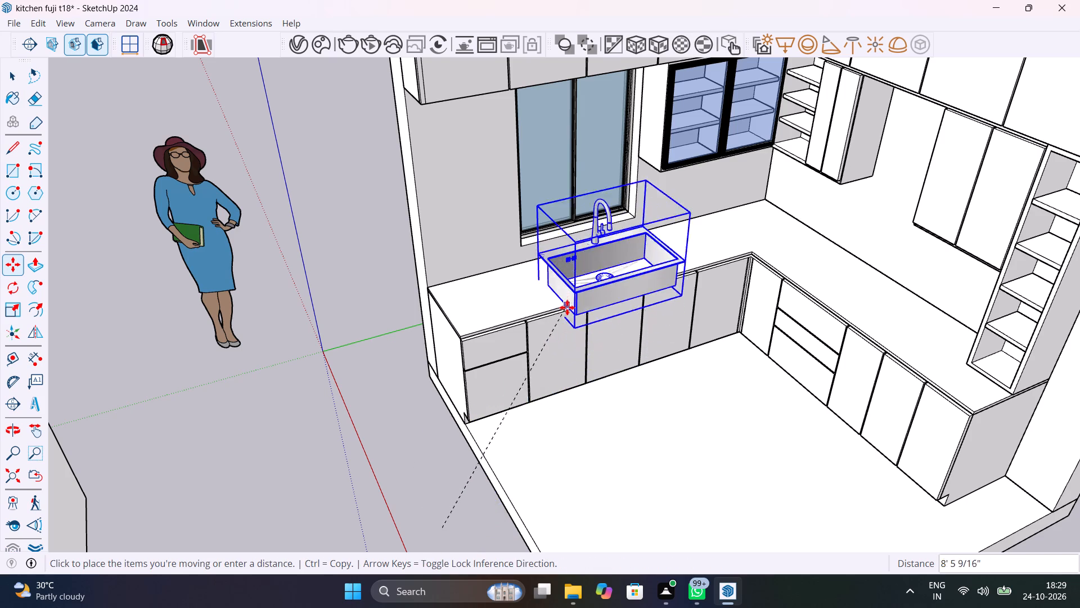
scroll(567, 307, "up", 7)
middle_click_drag(575, 308, 703, 342)
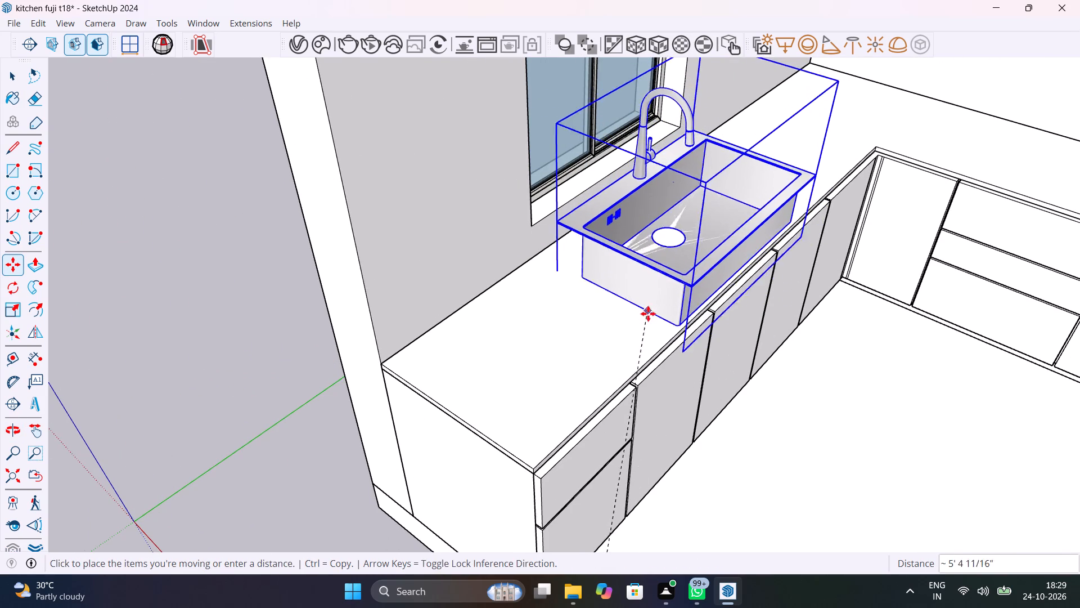
left_click(634, 290)
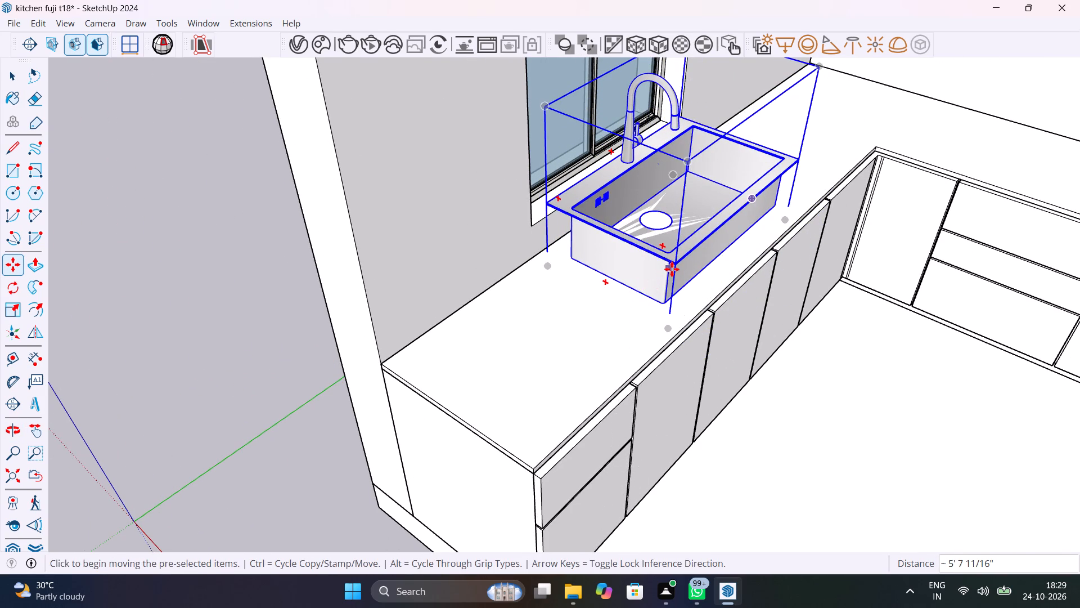
Lower the sink about 8 1/16" so its rim sits on the countertop surface beneath the window.
left_click(674, 265)
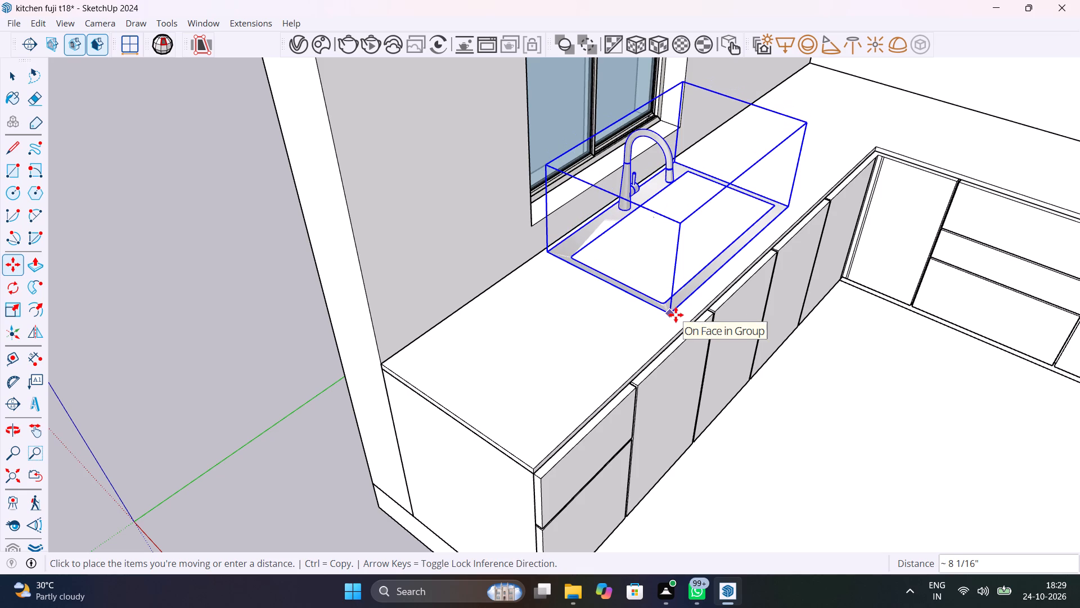
left_click(676, 315)
Open the countertop group and intersect its top face with the model around the sink.
middle_click_drag(665, 320, 532, 325)
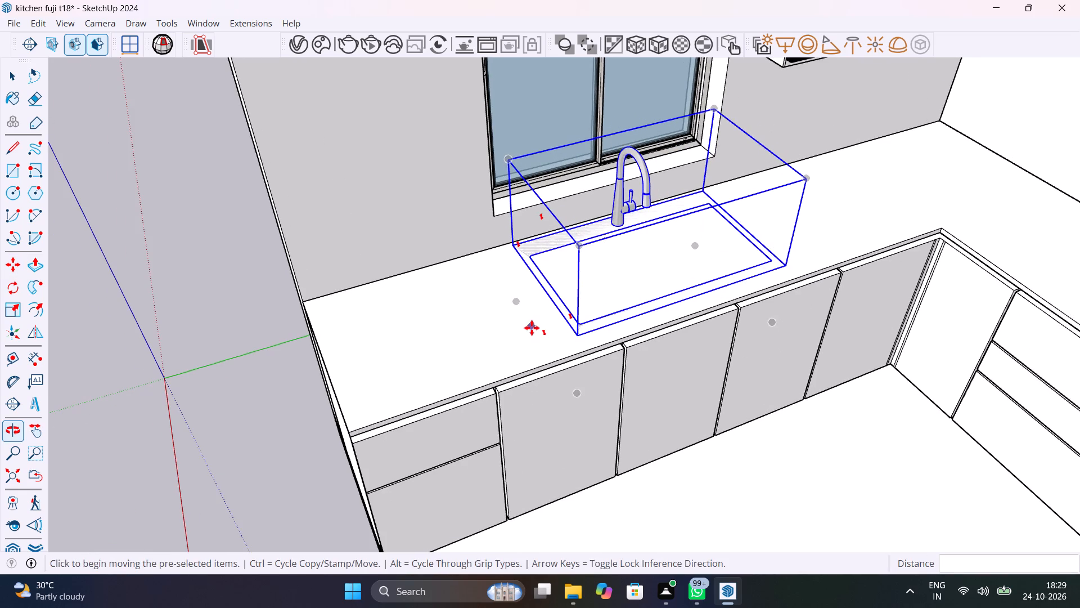
key("space")
double_click(532, 343)
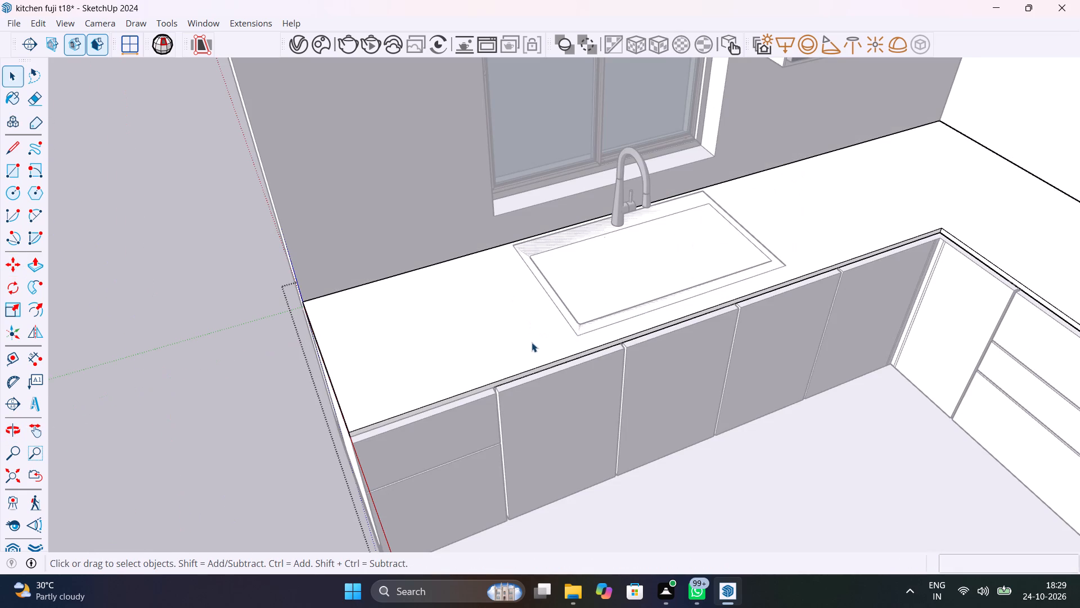
right_click(532, 342)
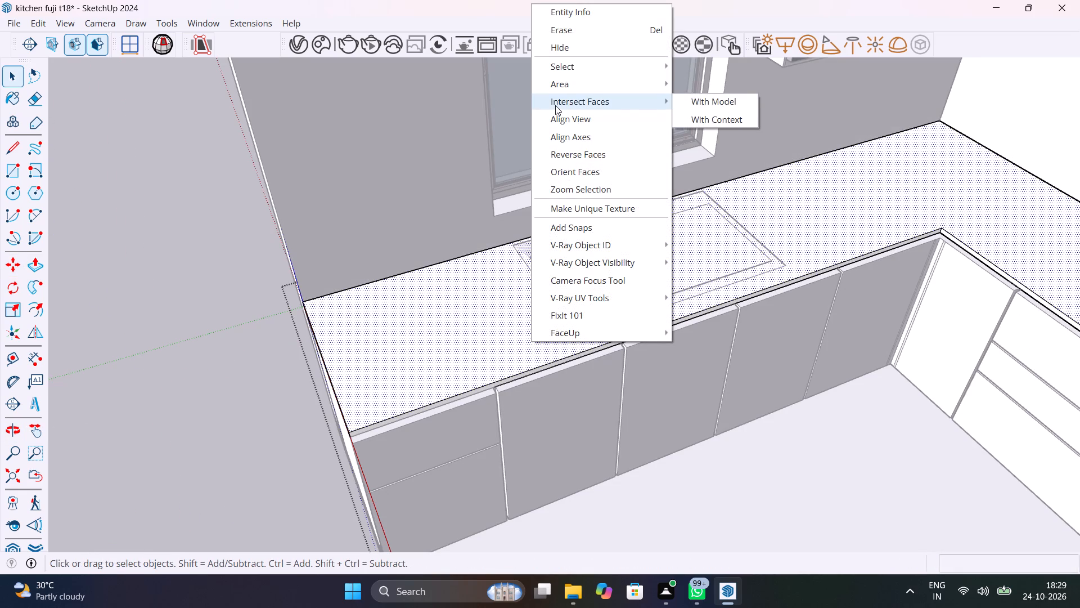
left_click(699, 99)
left_click(683, 260)
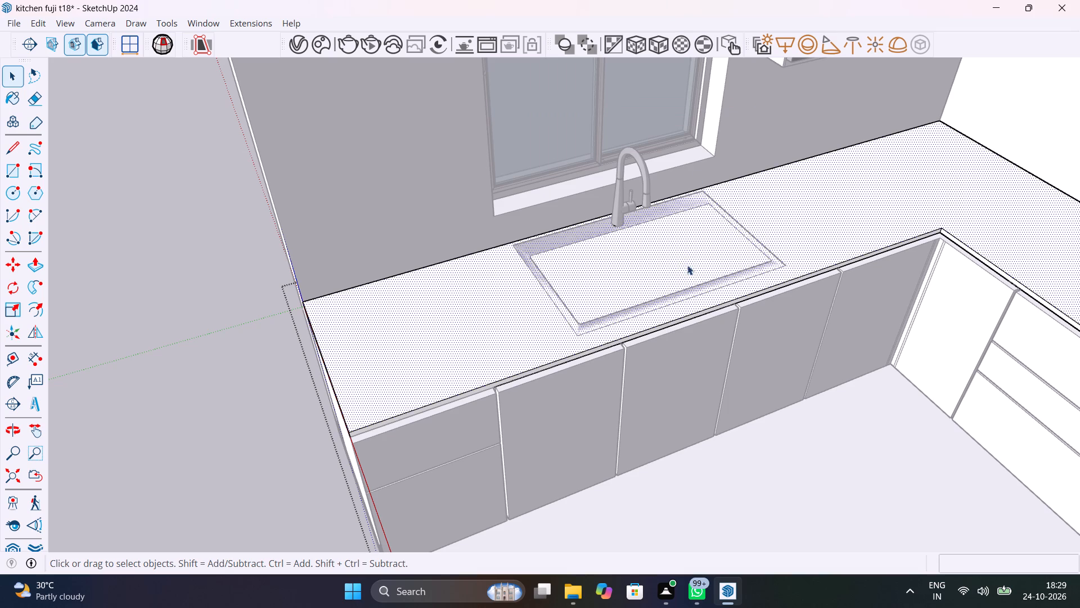
Draw a rectangle of 1' 3 1/8" by 2' 4 11/16" on the countertop's top face, just inside the sink rim.
middle_click_drag(687, 263, 601, 343)
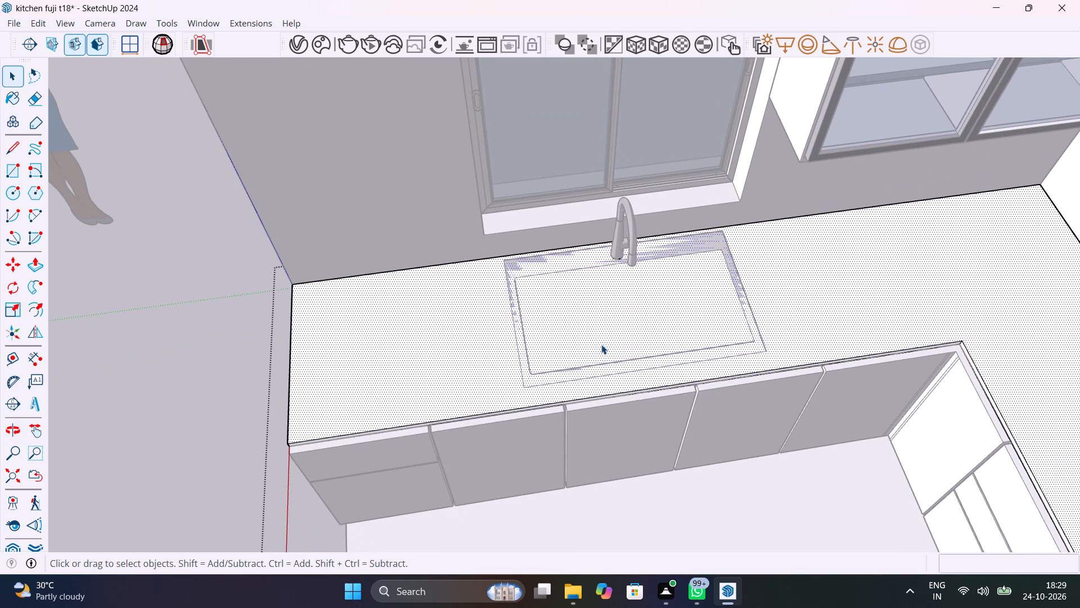
key("r")
scroll(521, 280, "up", 6)
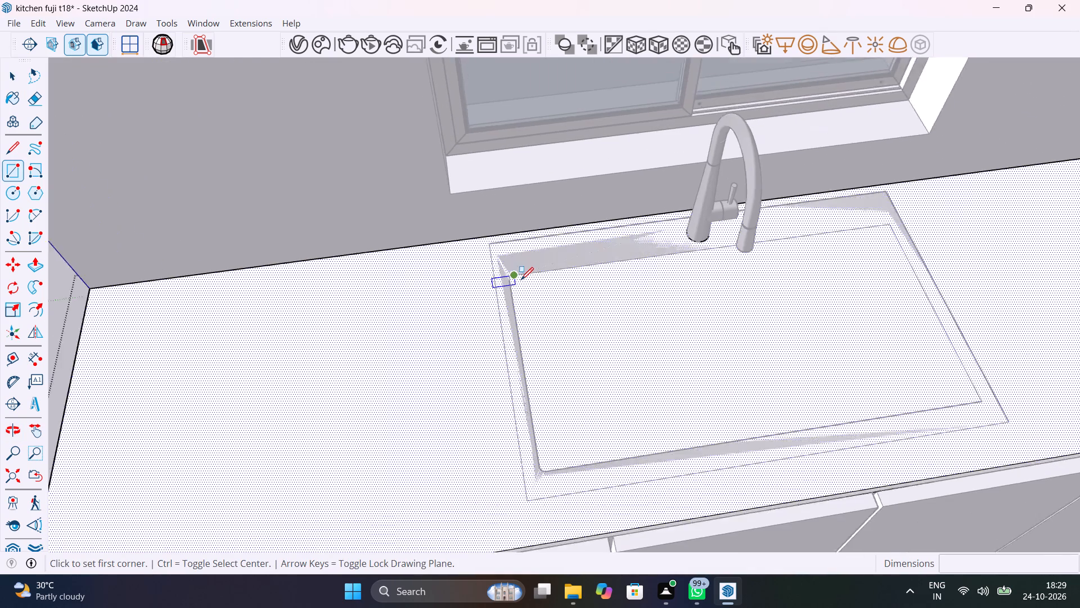
scroll(521, 280, "up", 1)
left_click(516, 279)
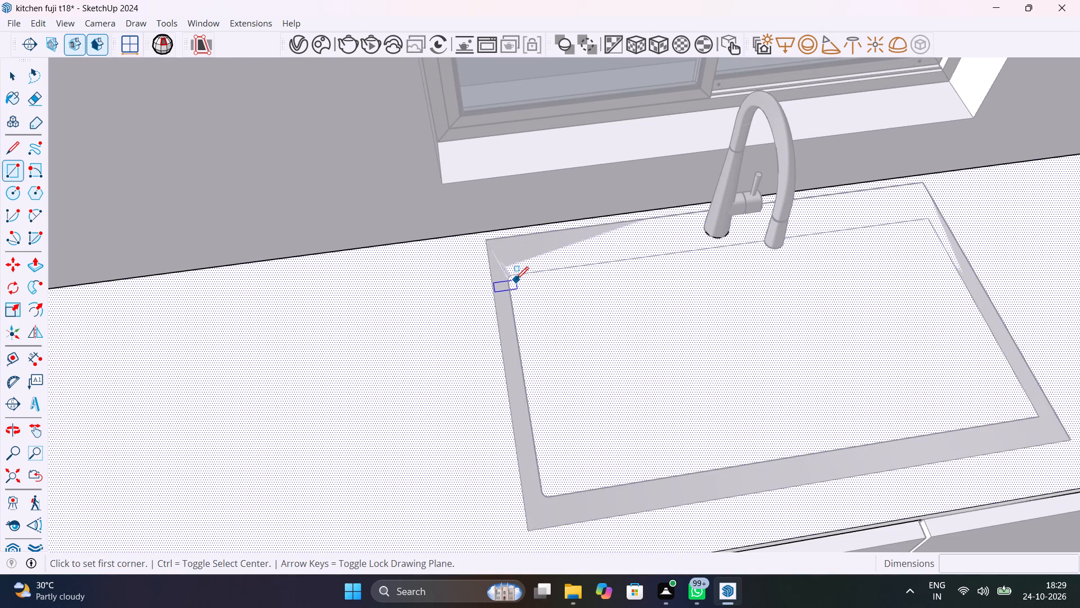
left_click(1027, 413)
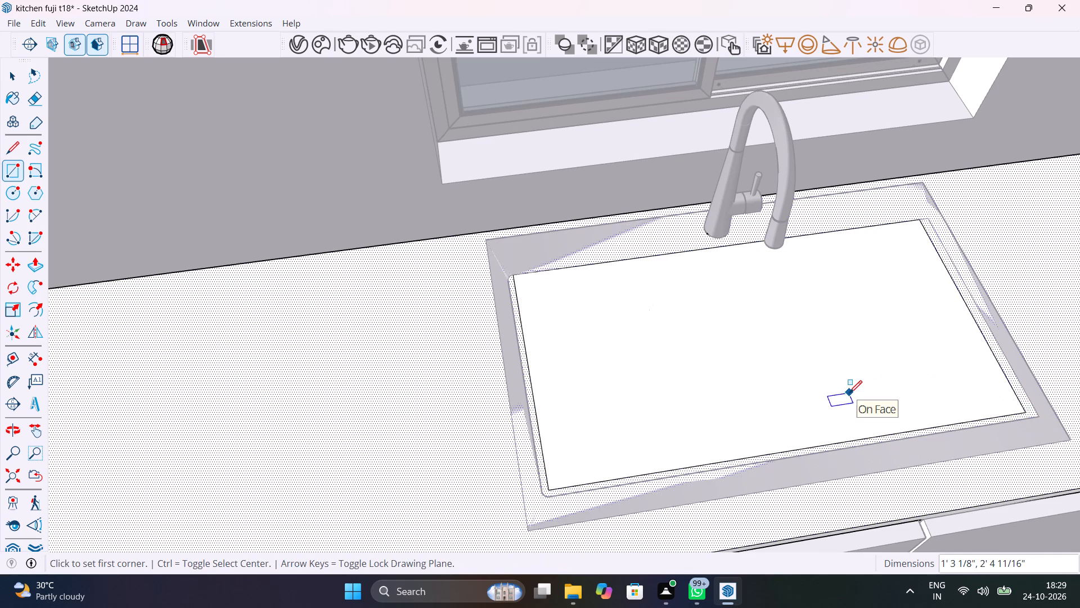
Push the rectangle inside the sink rim down about 13/16" to cut the opening through the countertop.
key("p")
key("space")
left_click(688, 394)
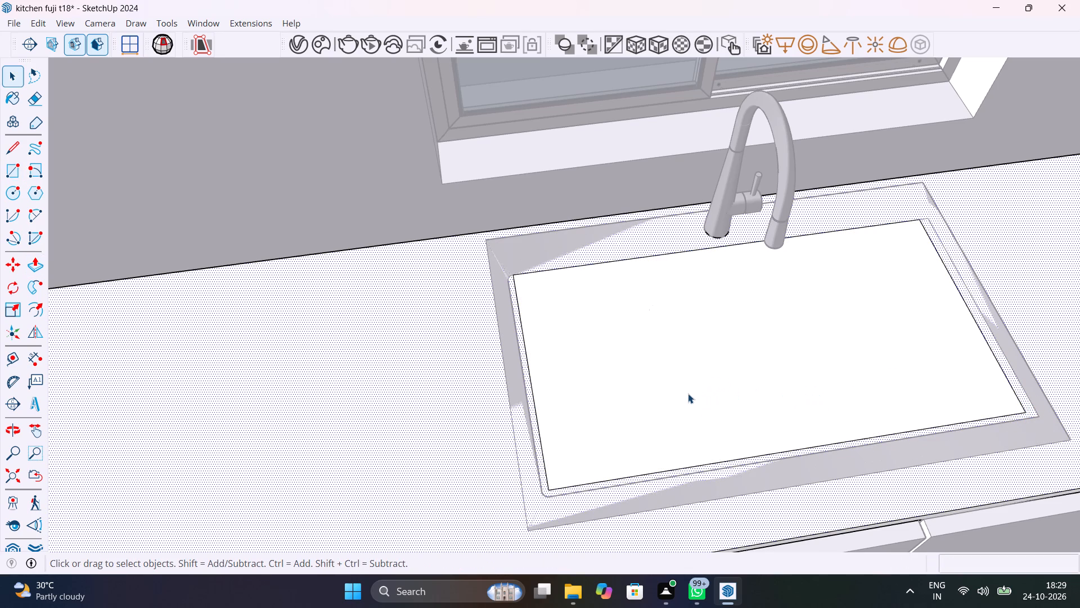
key("p")
left_click(689, 394)
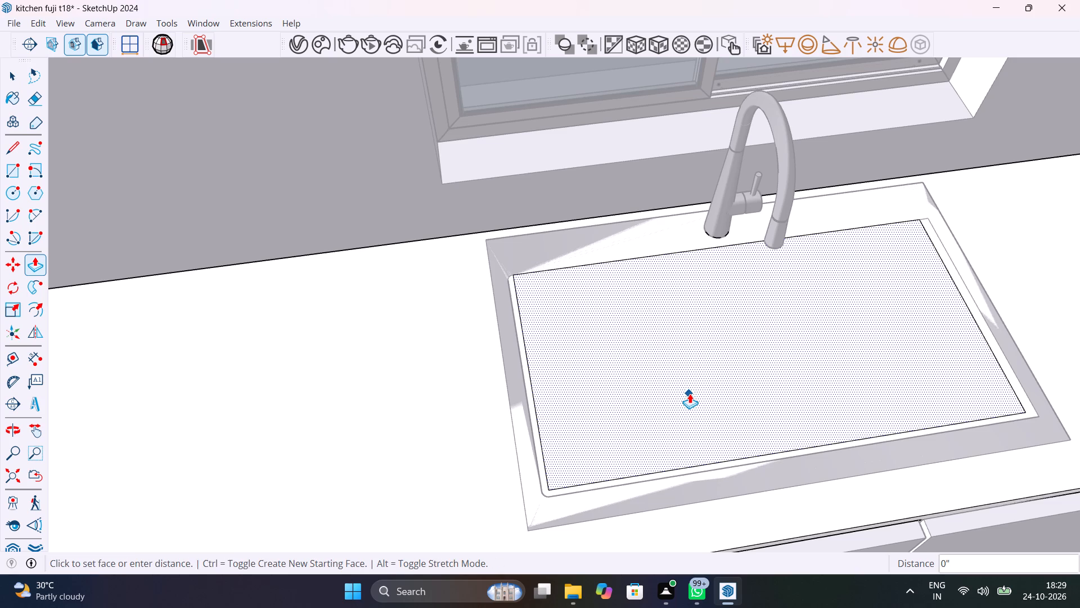
left_click(685, 435)
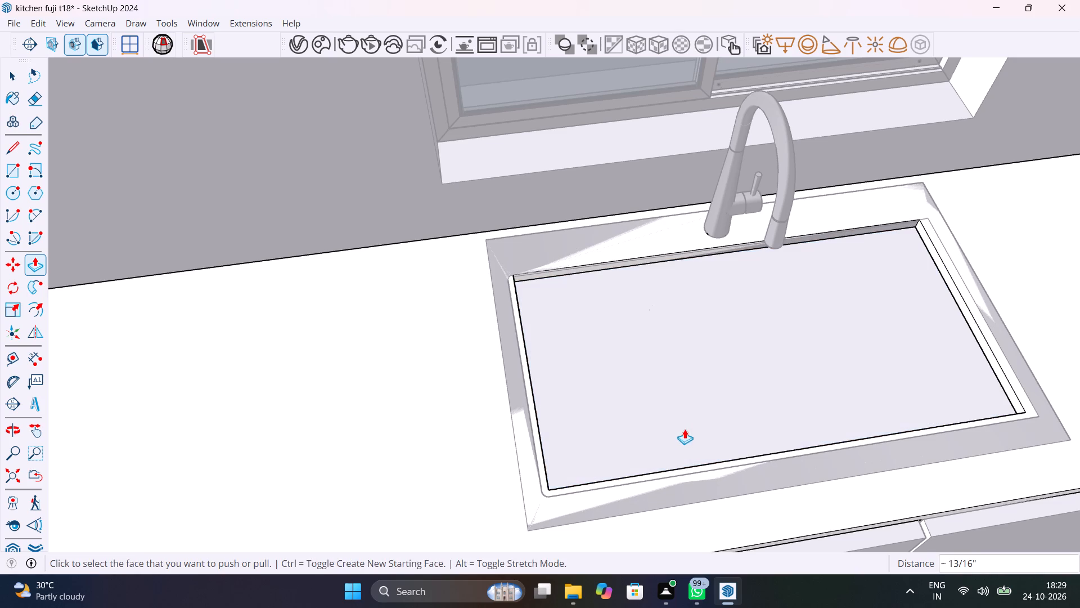
middle_click_drag(685, 425, 688, 472)
left_click(676, 440)
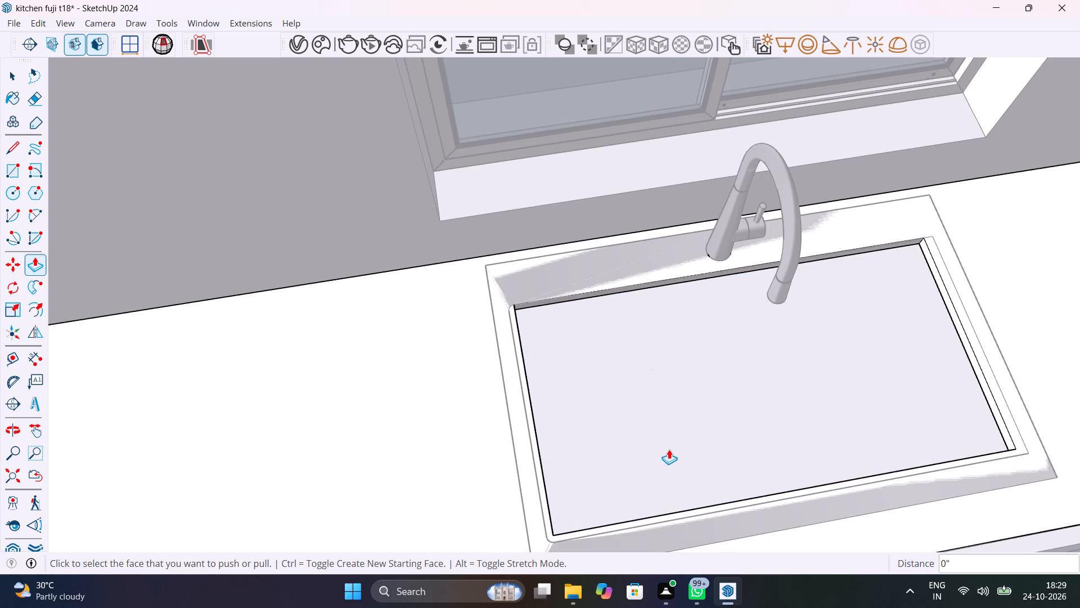
Open the base cabinet group beneath the opening, push its top face down about 7 5/16", and close the group.
scroll(669, 449, "down", 7)
middle_click_drag(685, 463, 681, 381)
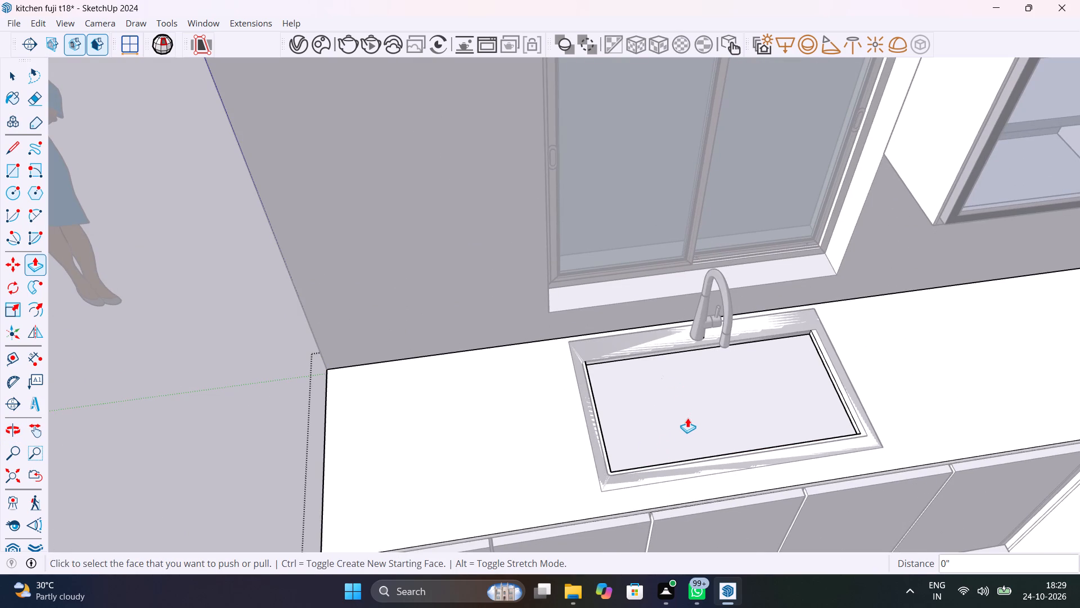
key("space")
left_click(688, 418)
double_click(689, 417)
left_click(694, 424)
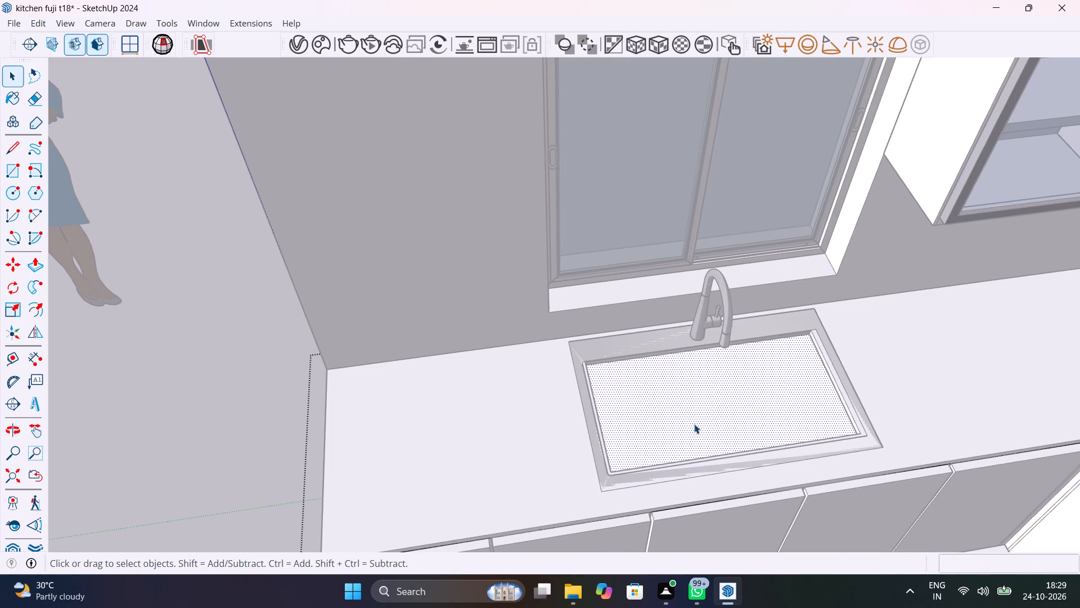
key("p")
left_click(694, 423)
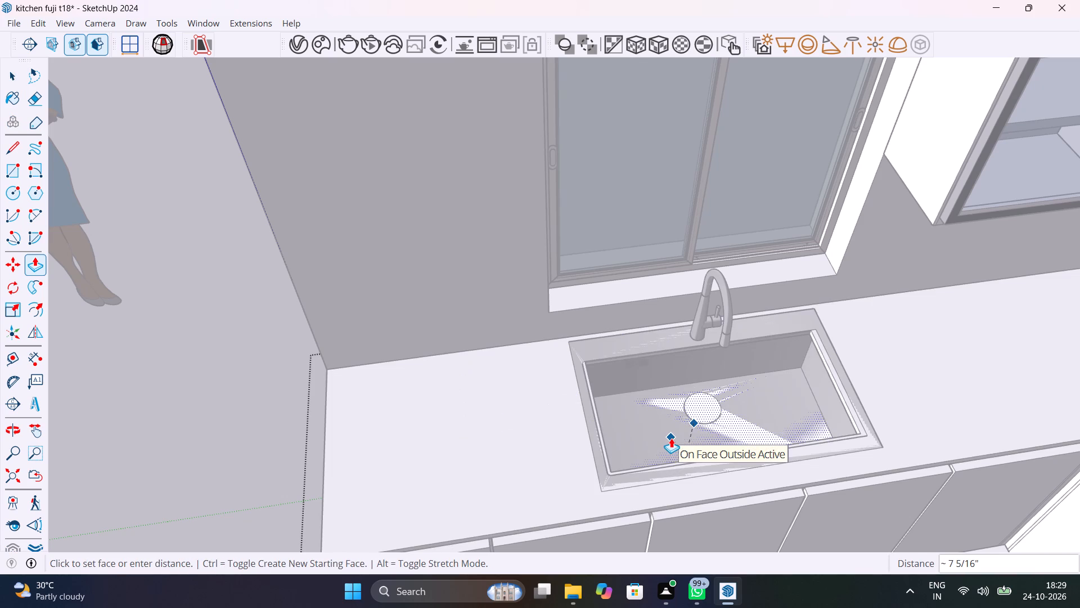
left_click(672, 438)
middle_click_drag(704, 423, 636, 443)
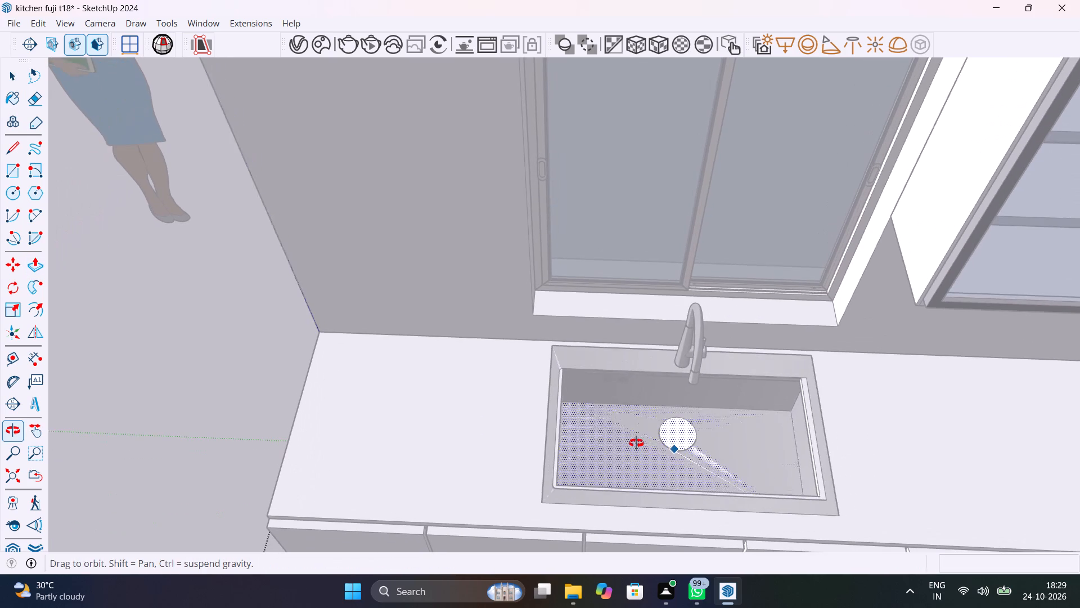
middle_click_drag(636, 443, 636, 444)
key("space")
left_click(241, 399)
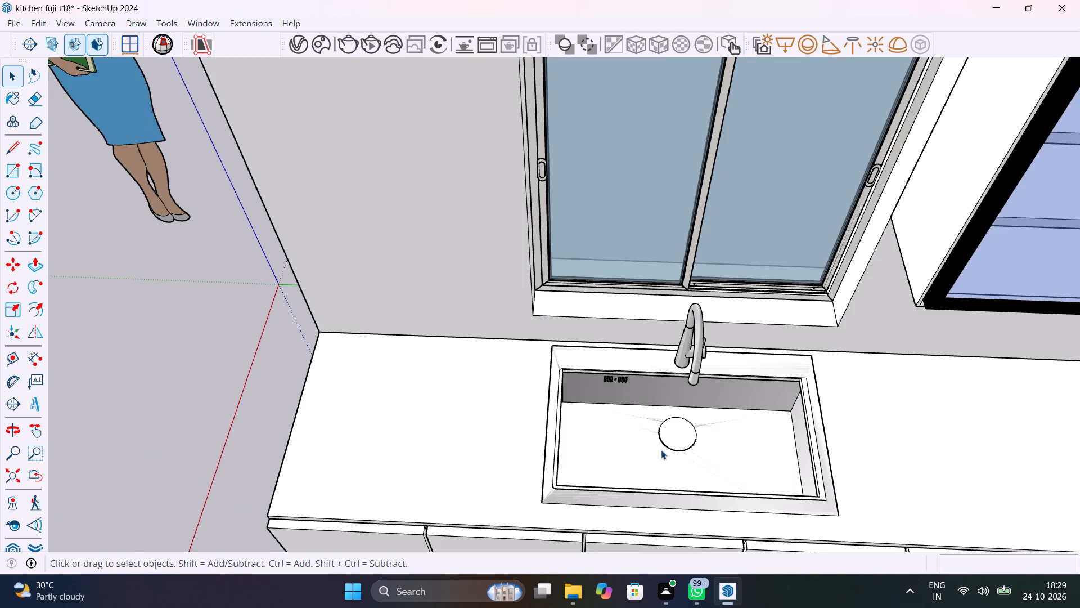
Examine the sink's rim, basin floor and drain hole up close, including inside the sink component.
scroll(663, 449, "up", 7)
middle_click_drag(697, 464, 575, 451)
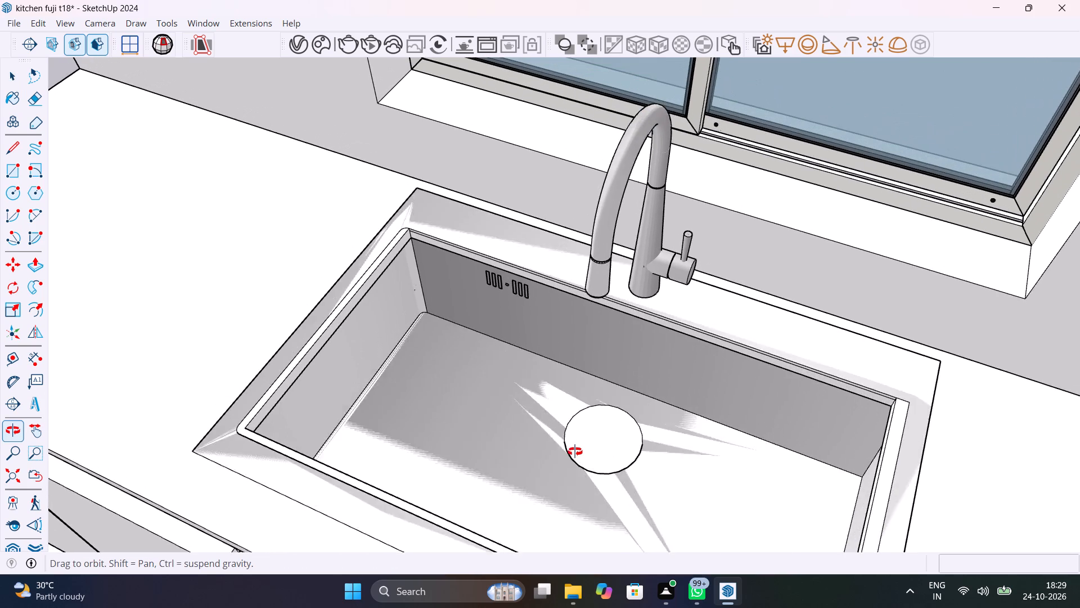
middle_click_drag(575, 451, 764, 349)
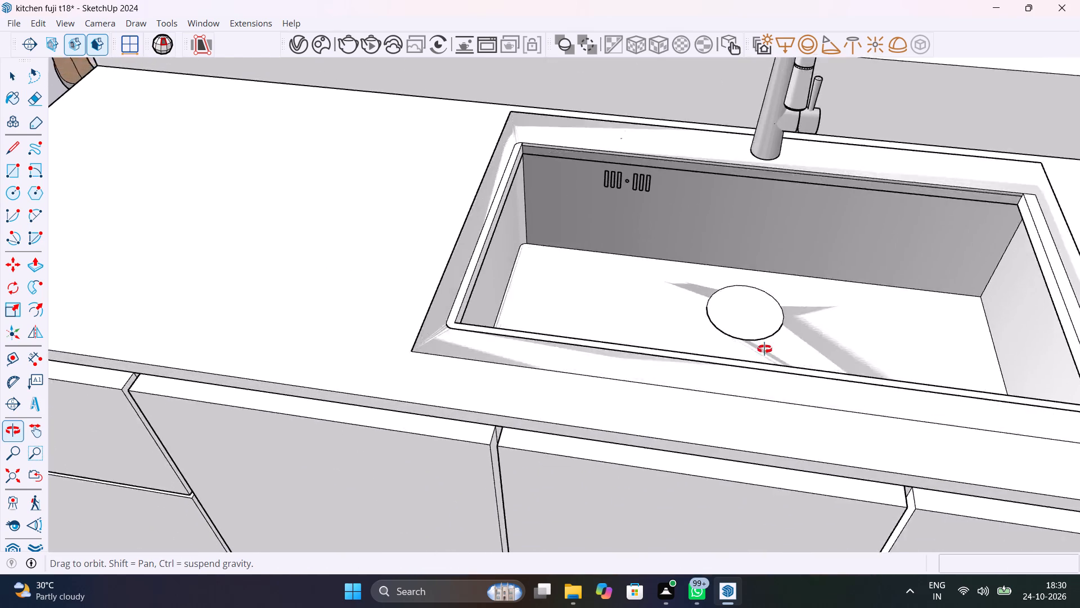
middle_click_drag(764, 349, 783, 343)
middle_click_drag(660, 314, 686, 399)
left_click(669, 355)
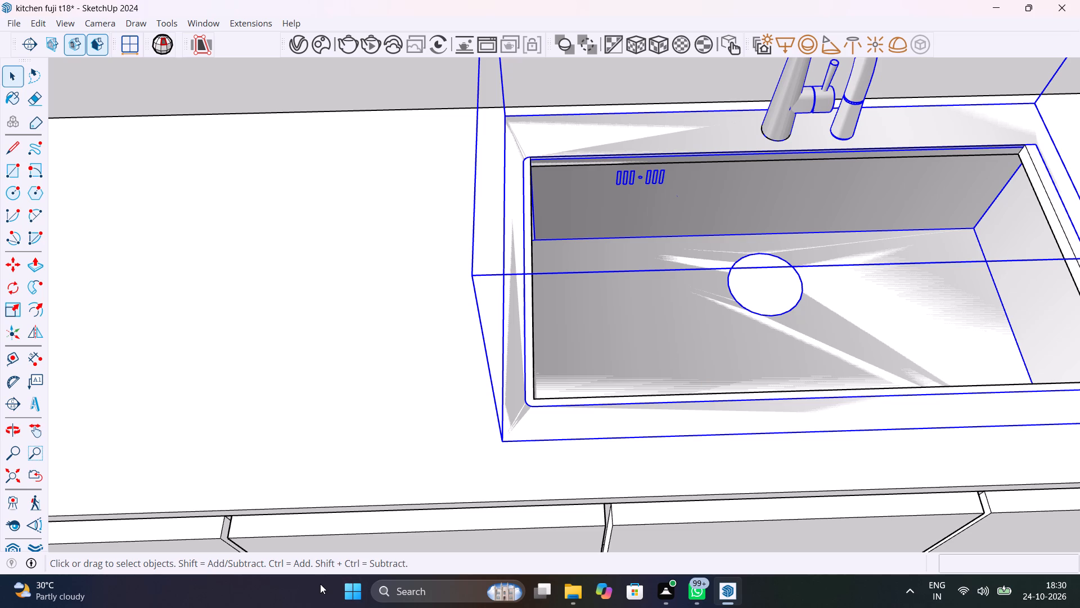
scroll(576, 472, "down", 10)
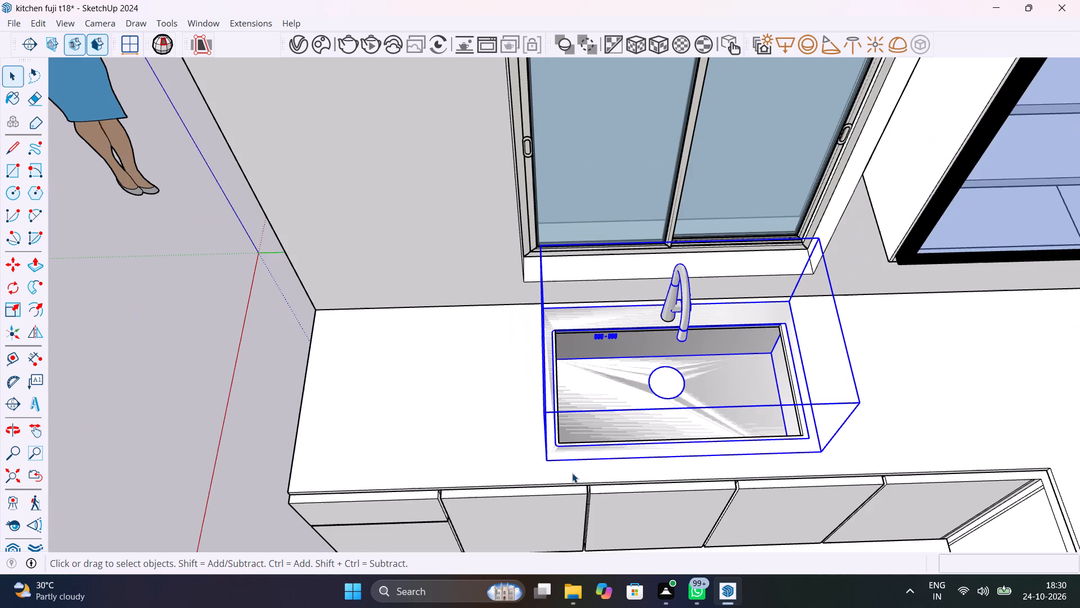
left_click(260, 408)
double_click(589, 412)
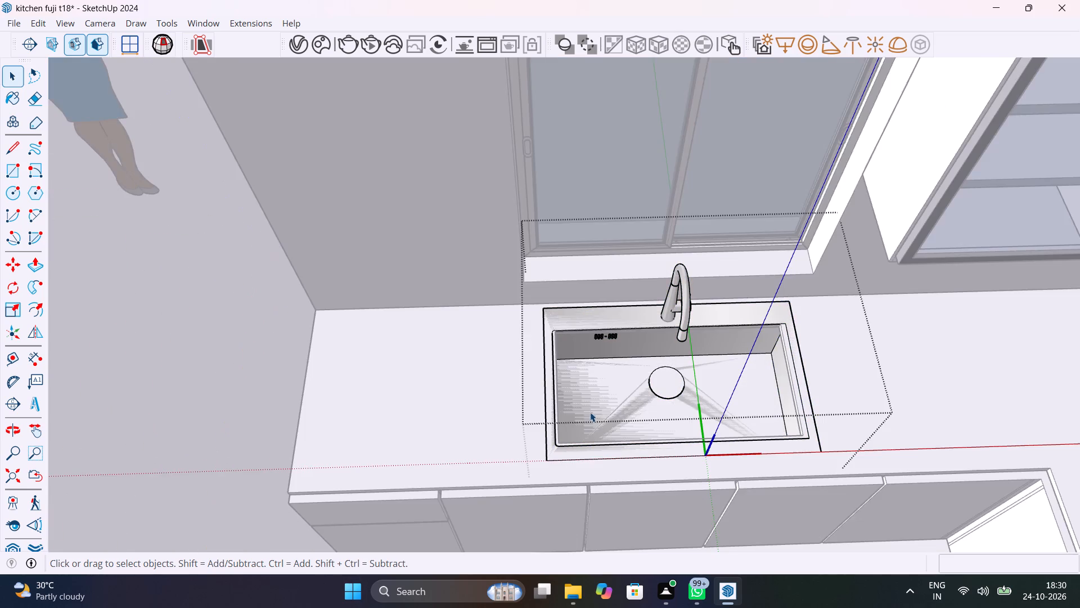
scroll(601, 406, "up", 4)
middle_click_drag(598, 418, 645, 464)
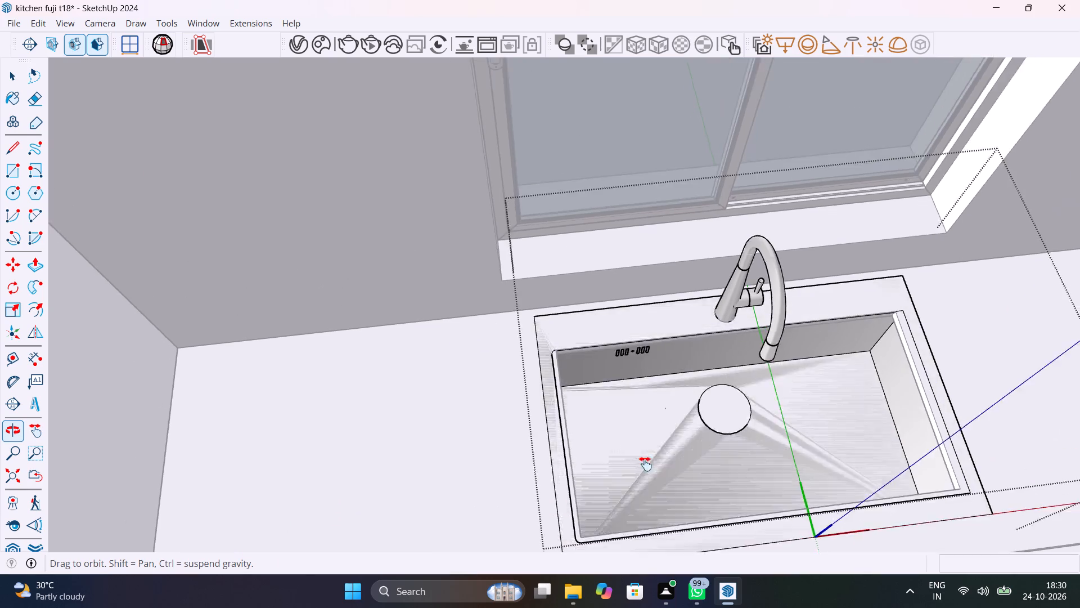
middle_click_drag(645, 464, 678, 328)
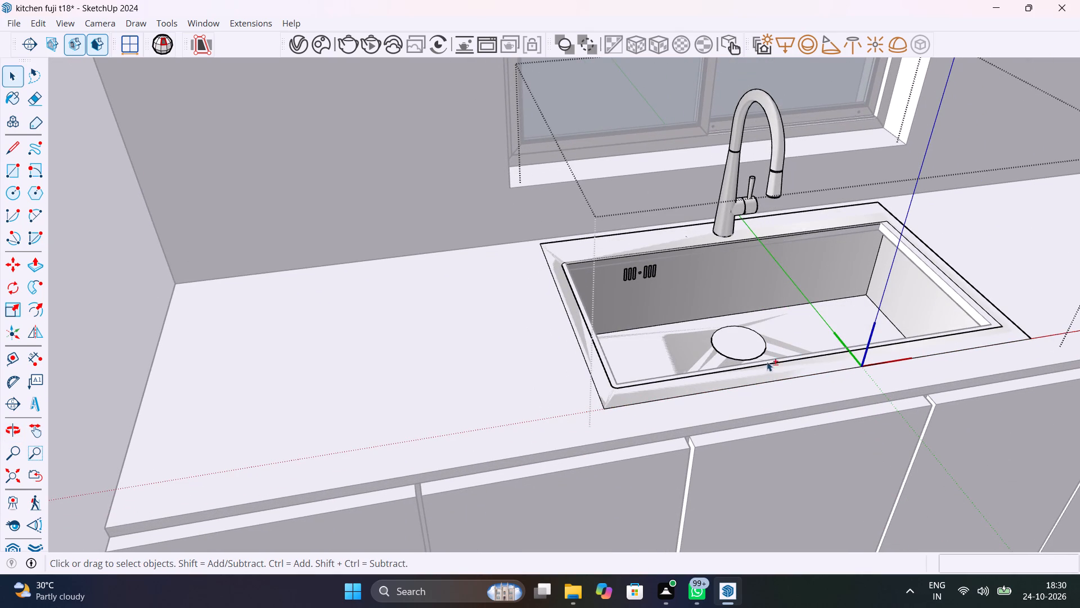
middle_click_drag(767, 361, 874, 431, "shift")
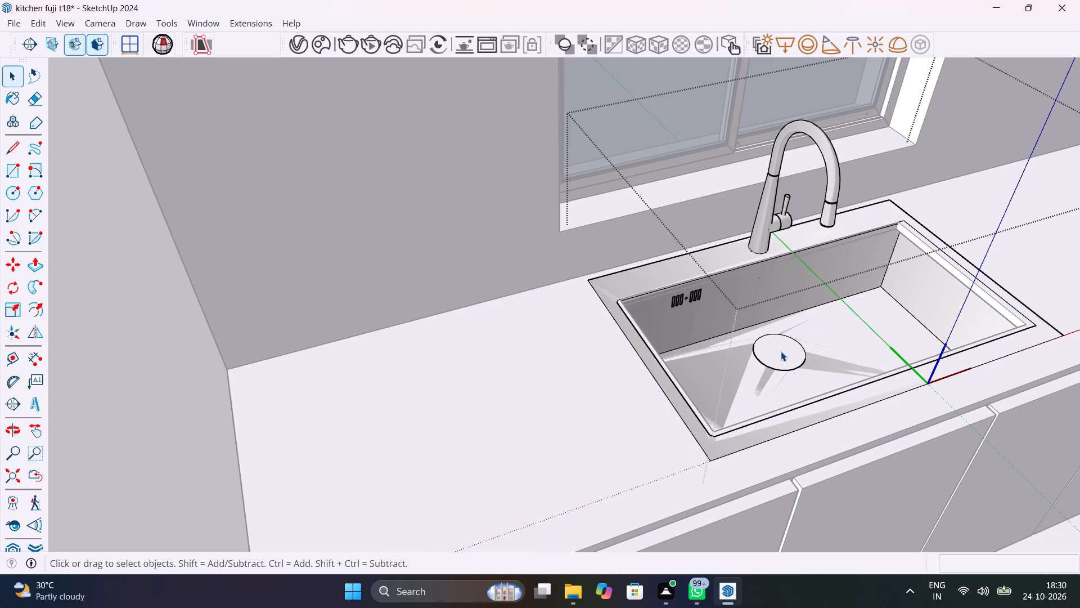
Reopen the base cabinet group, push its top face down another 3 7/16" below the sink drain, and close the group.
double_click(757, 387)
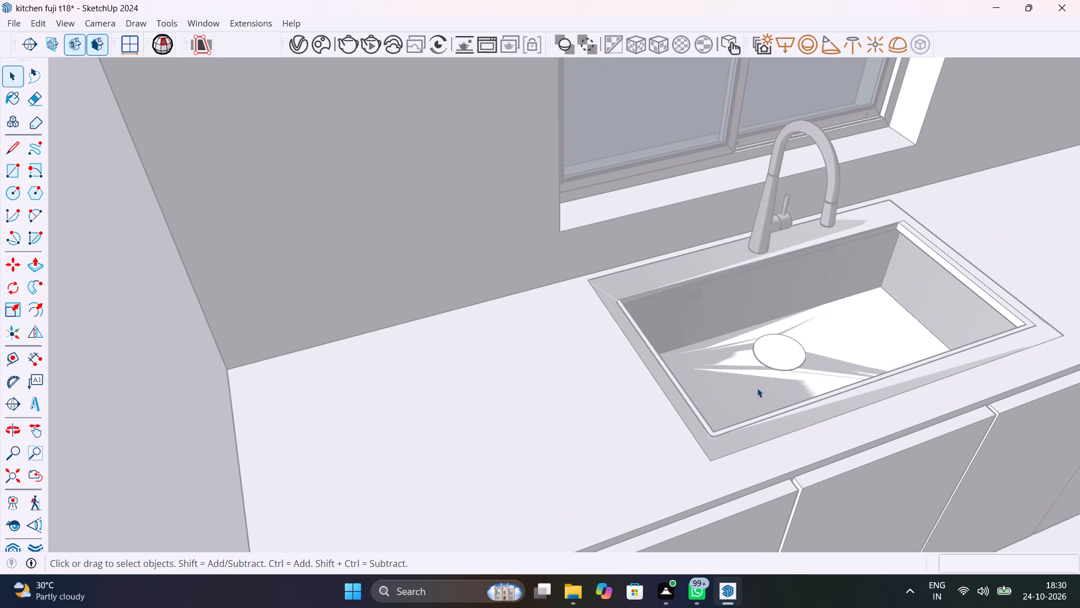
key("p")
left_click(743, 377)
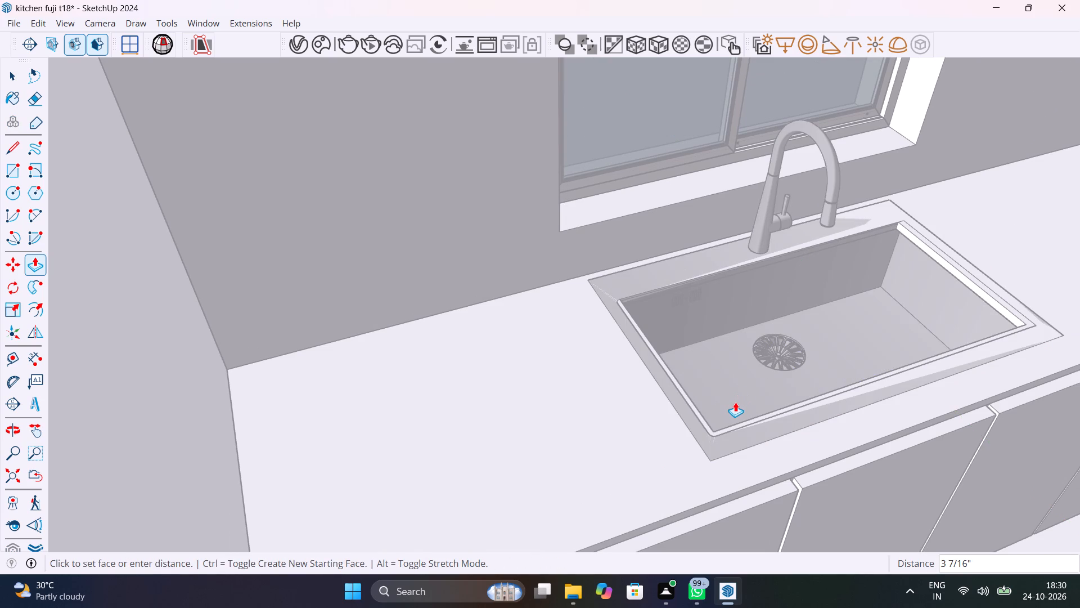
left_click(735, 402)
middle_click_drag(765, 394, 544, 403)
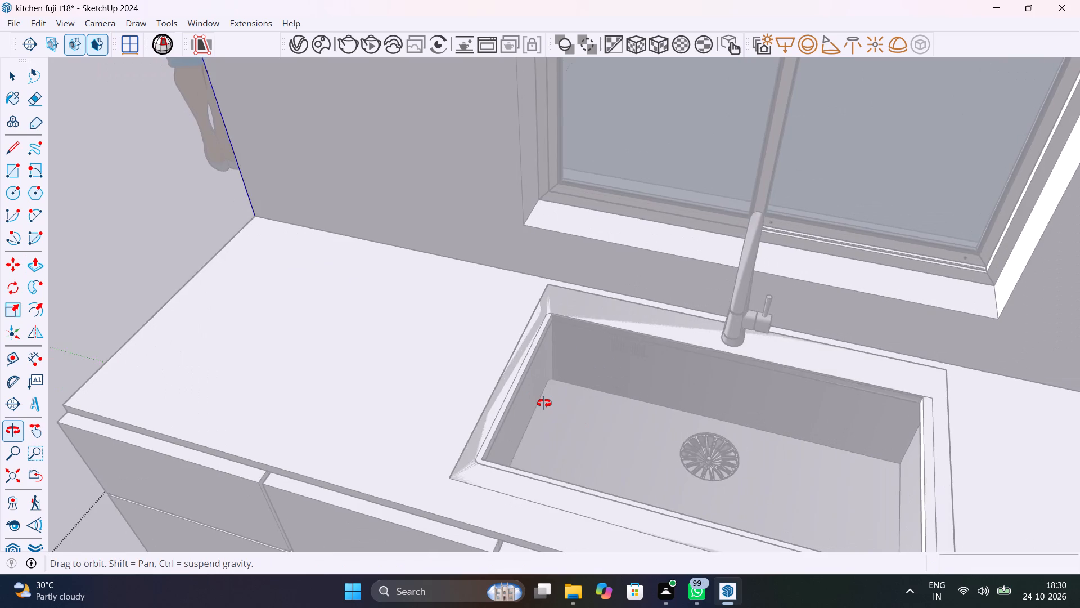
middle_click_drag(544, 403, 517, 404)
key("space")
scroll(517, 405, "down", 8)
left_click(269, 317)
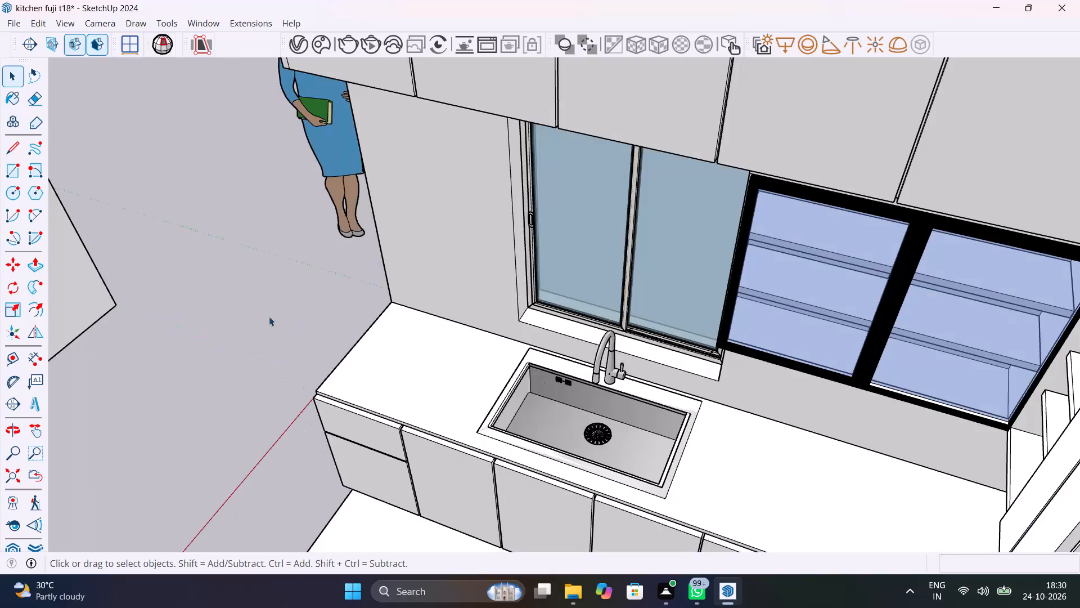
Inspect the fitted sink from above the countertop and from the cabinet's end, including the clearance underneath.
scroll(628, 430, "up", 4)
middle_click_drag(638, 457, 739, 406)
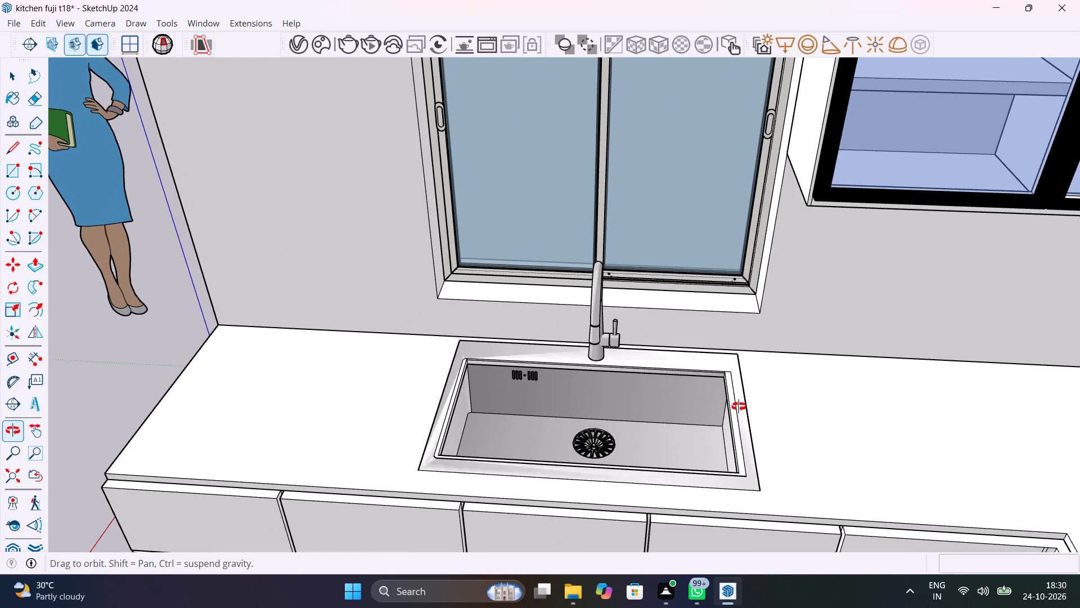
middle_click_drag(739, 406, 762, 419)
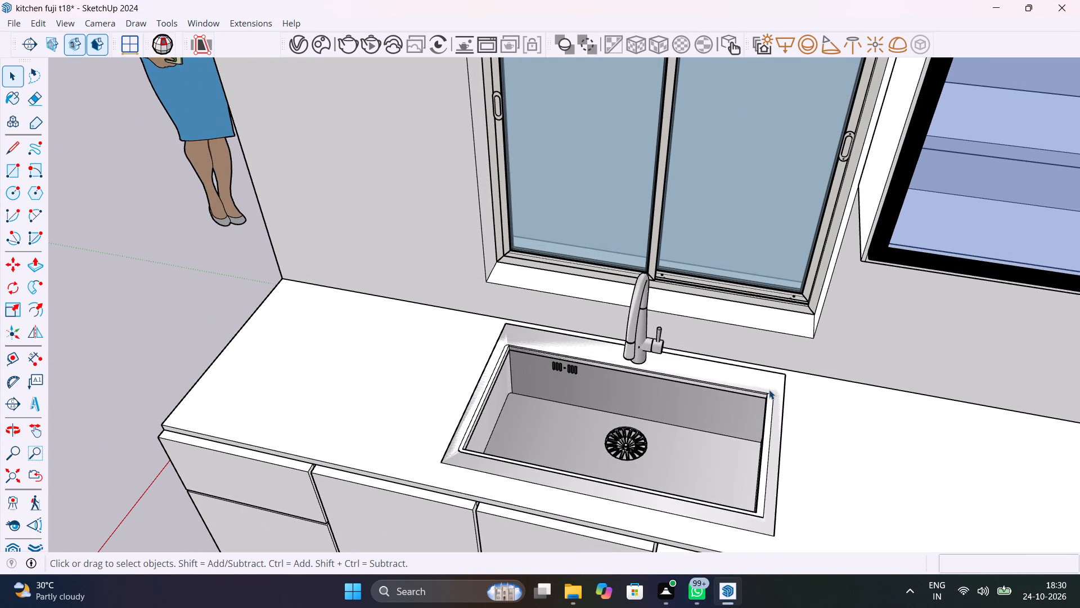
left_click(769, 389)
scroll(769, 389, "down", 6)
left_click(257, 374)
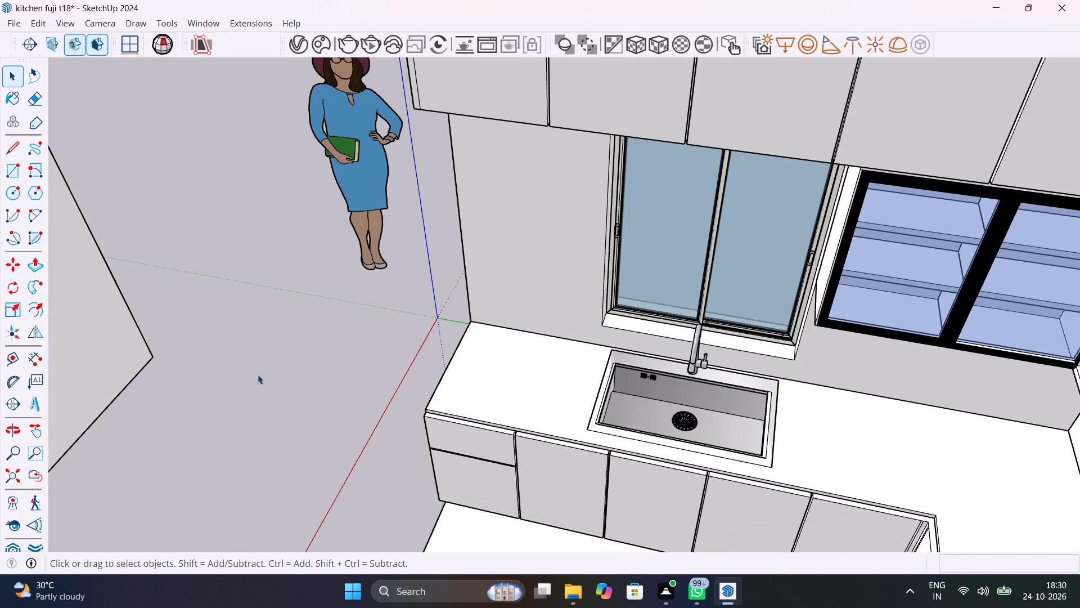
scroll(588, 415, "down", 3)
middle_click_drag(641, 421, 876, 329)
middle_click_drag(701, 449, 904, 447)
scroll(591, 489, "up", 6)
middle_click_drag(659, 502, 704, 364)
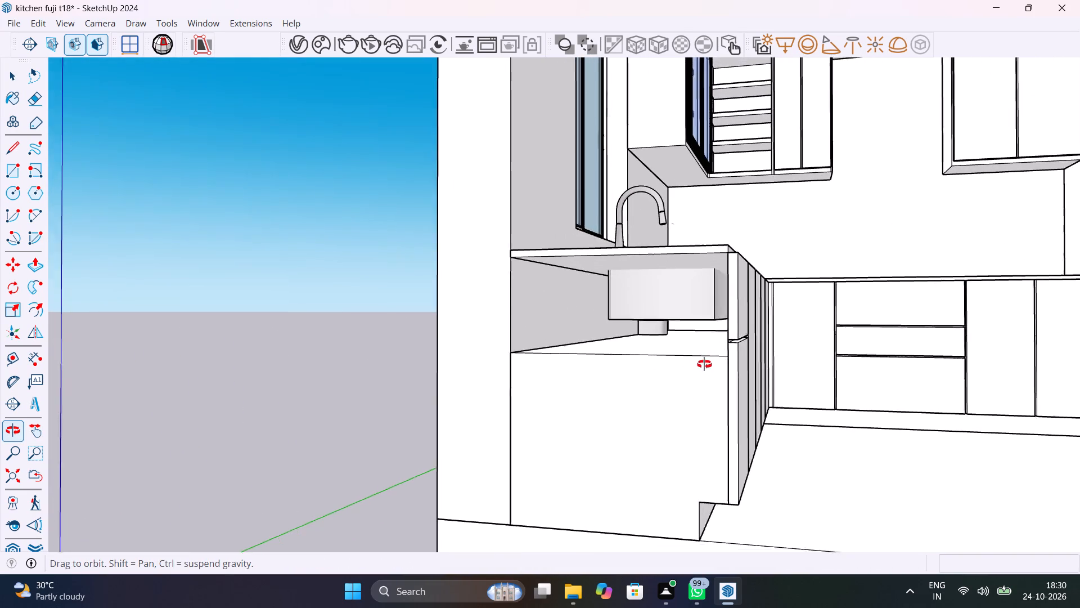
middle_click_drag(704, 364, 681, 410)
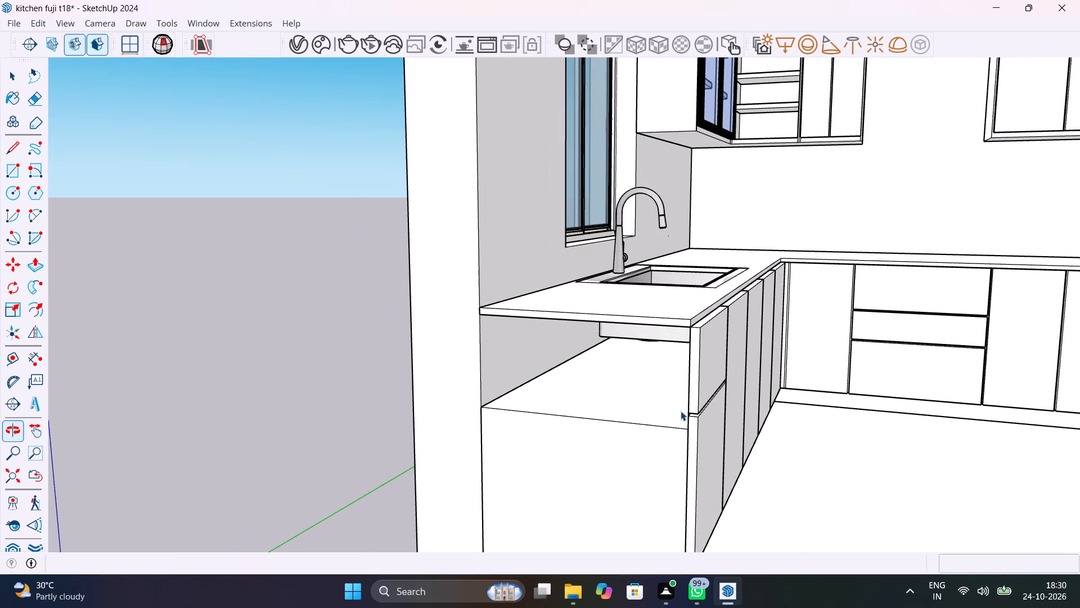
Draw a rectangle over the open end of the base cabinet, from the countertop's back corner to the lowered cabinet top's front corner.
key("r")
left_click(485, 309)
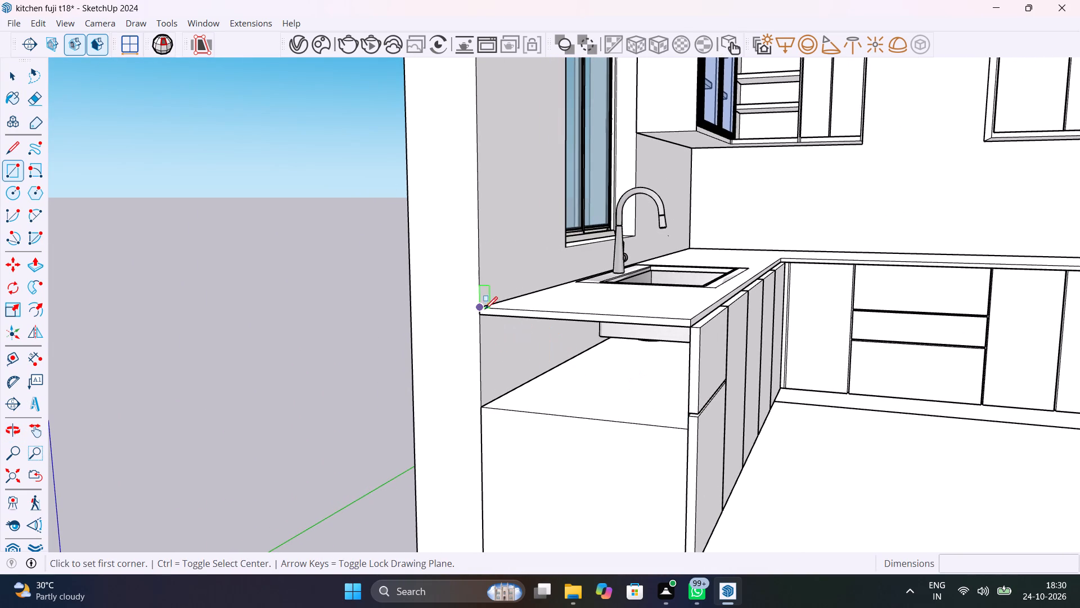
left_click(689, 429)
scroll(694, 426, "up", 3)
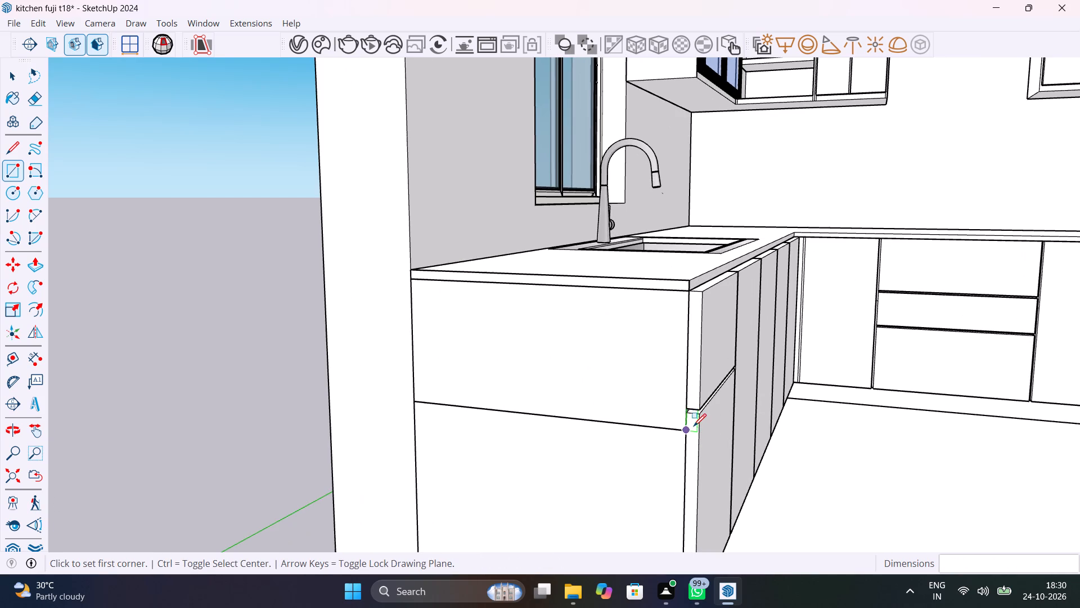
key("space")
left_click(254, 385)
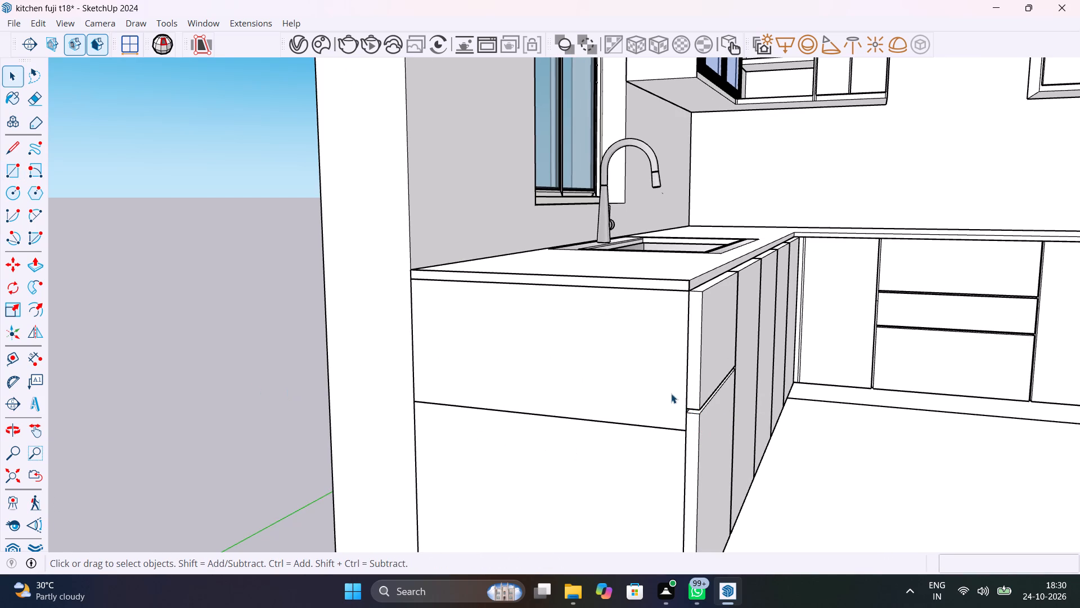
Examine the fitted sink and its rim from the front, from above and along the cabinet run.
middle_click_drag(616, 410, 298, 467)
scroll(687, 396, "down", 10)
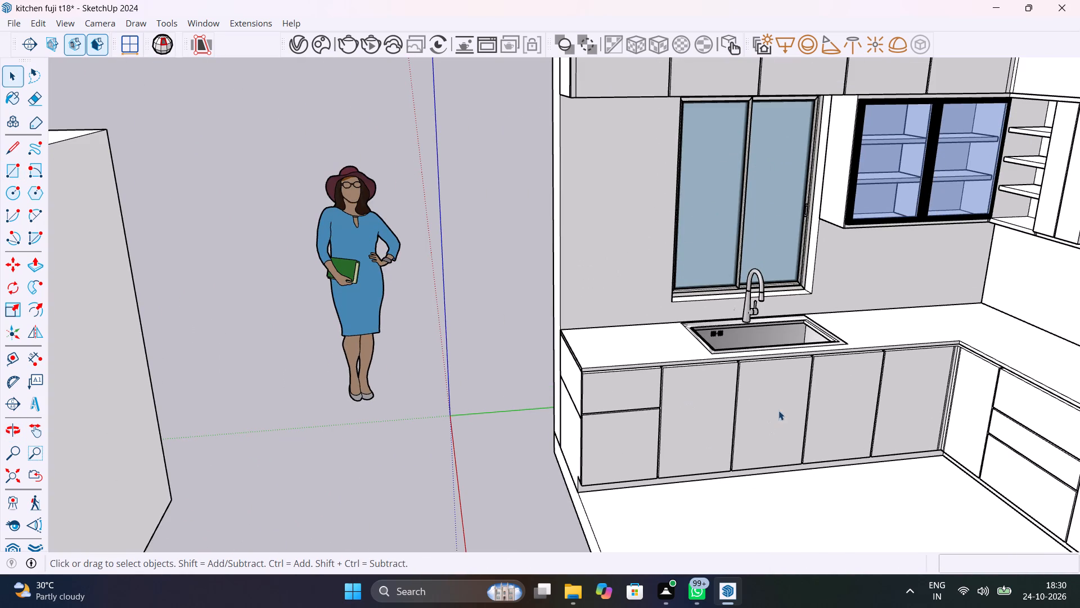
middle_click_drag(780, 405, 776, 516)
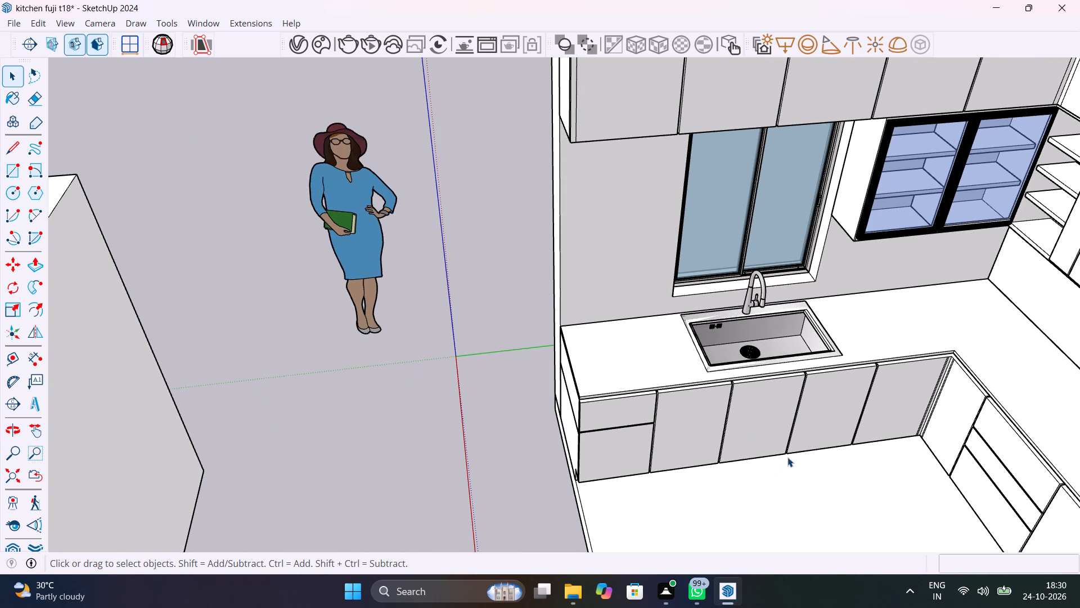
scroll(795, 449, "up", 8)
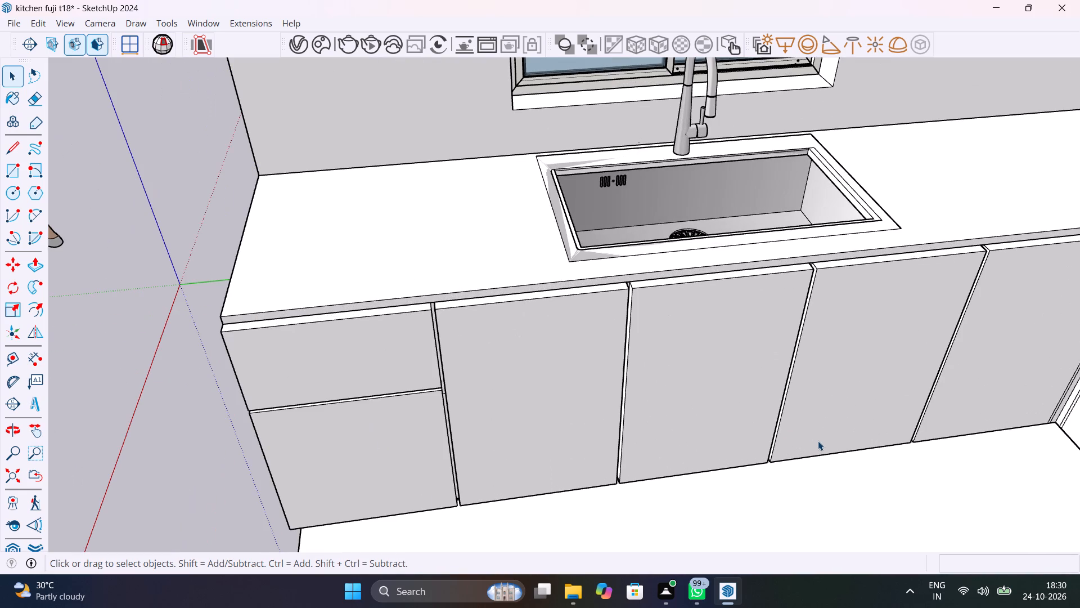
scroll(819, 258, "up", 1)
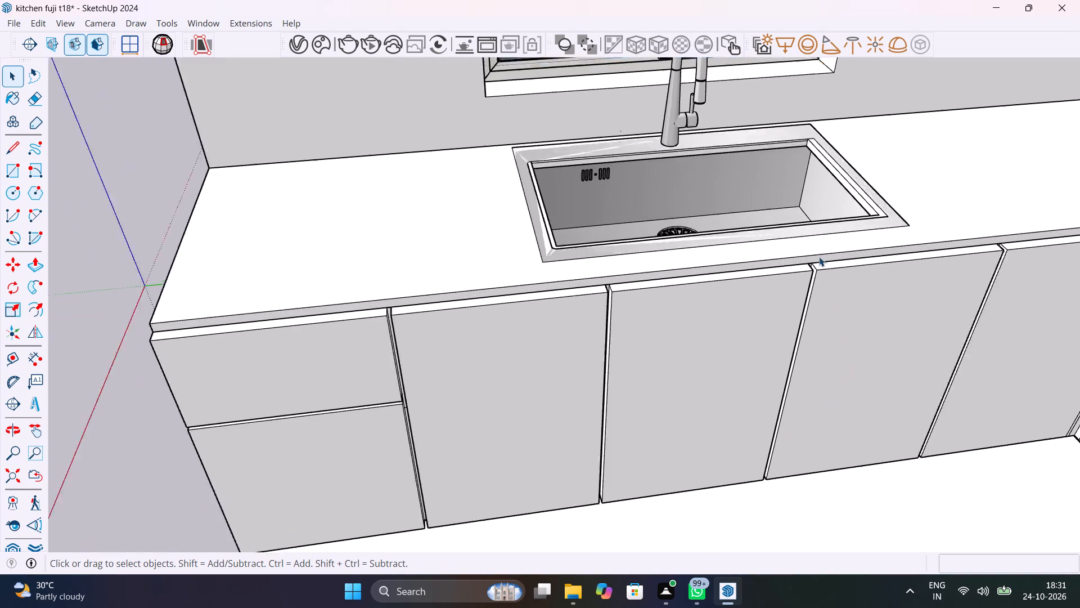
scroll(819, 257, "up", 5)
middle_click_drag(829, 278, 769, 415)
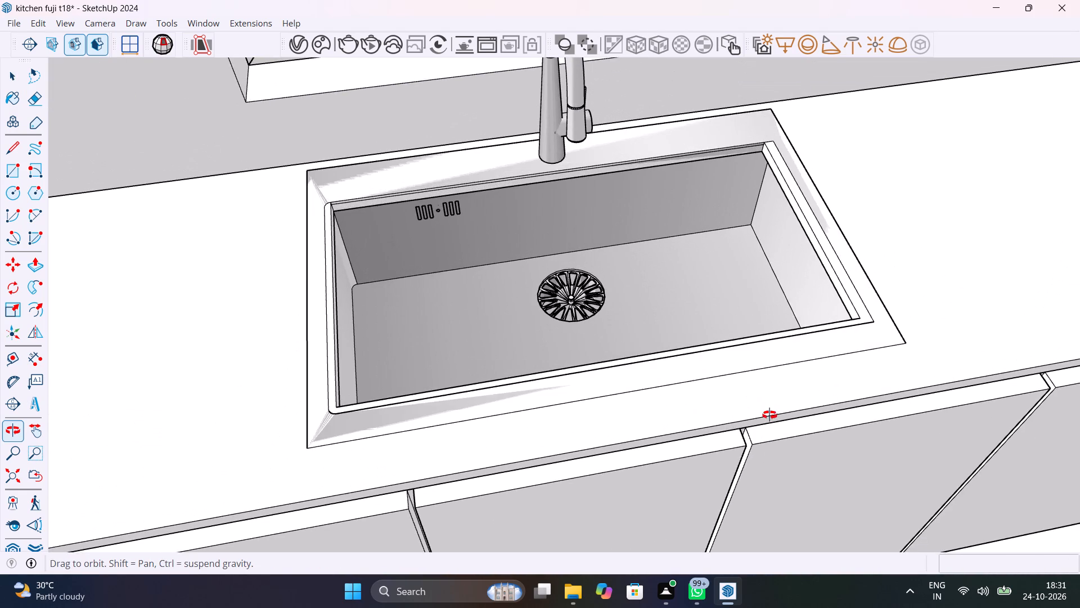
middle_click_drag(769, 415, 798, 386)
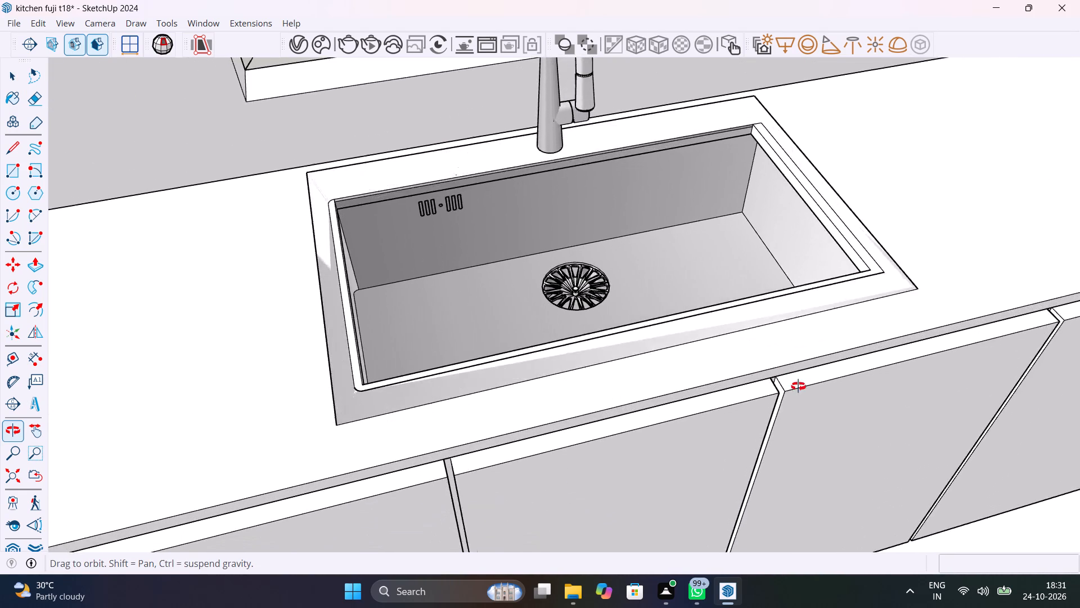
middle_click_drag(798, 386, 926, 336)
middle_click_drag(896, 329, 1077, 242)
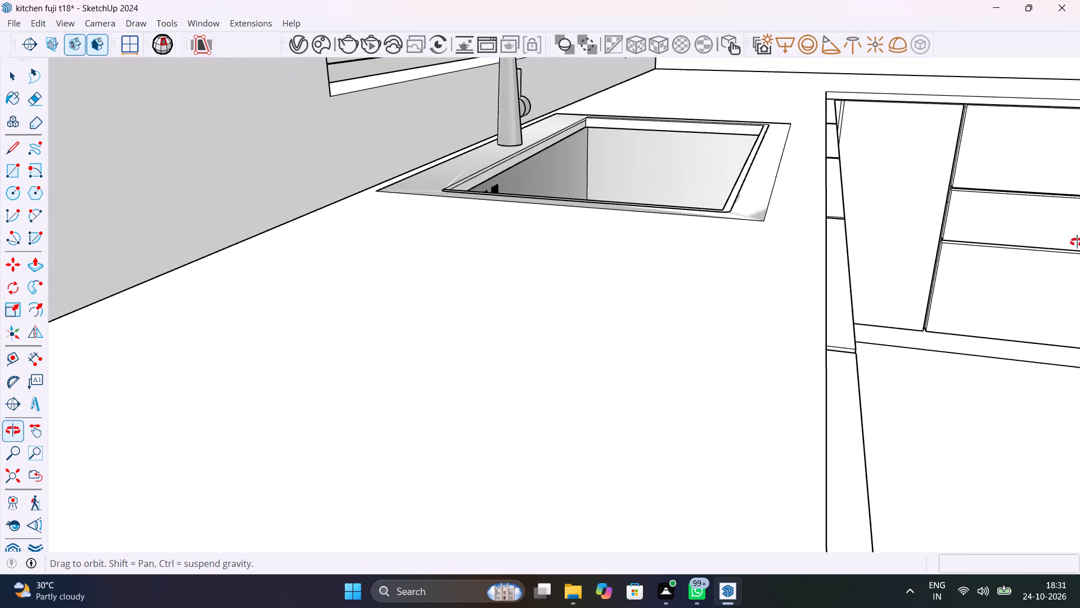
middle_click_drag(1077, 242, 846, 262)
scroll(879, 287, "down", 15)
middle_click_drag(938, 334, 845, 343)
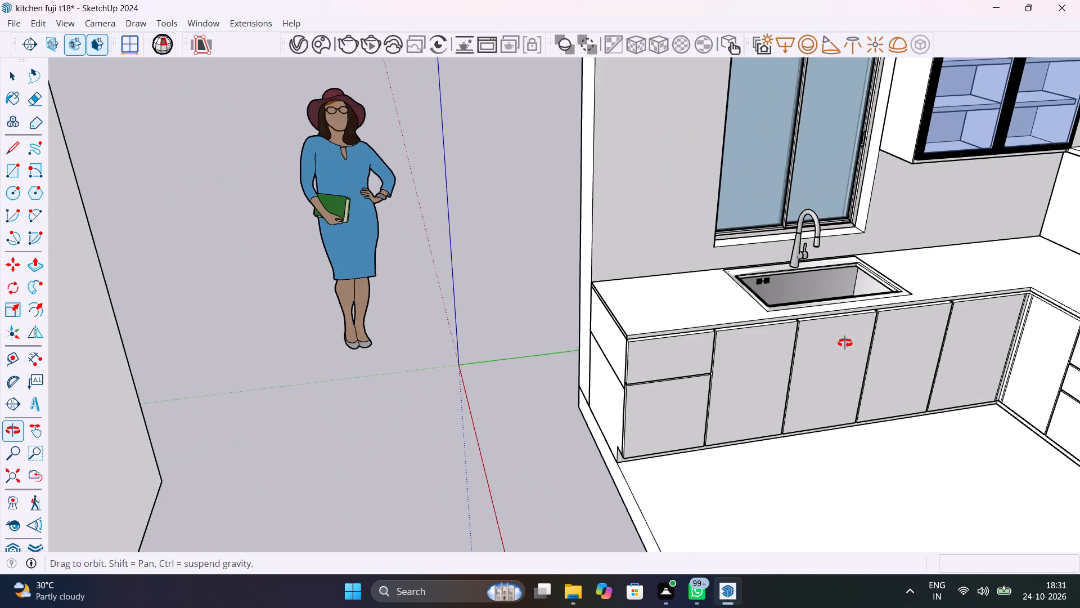
middle_click_drag(845, 343, 793, 283)
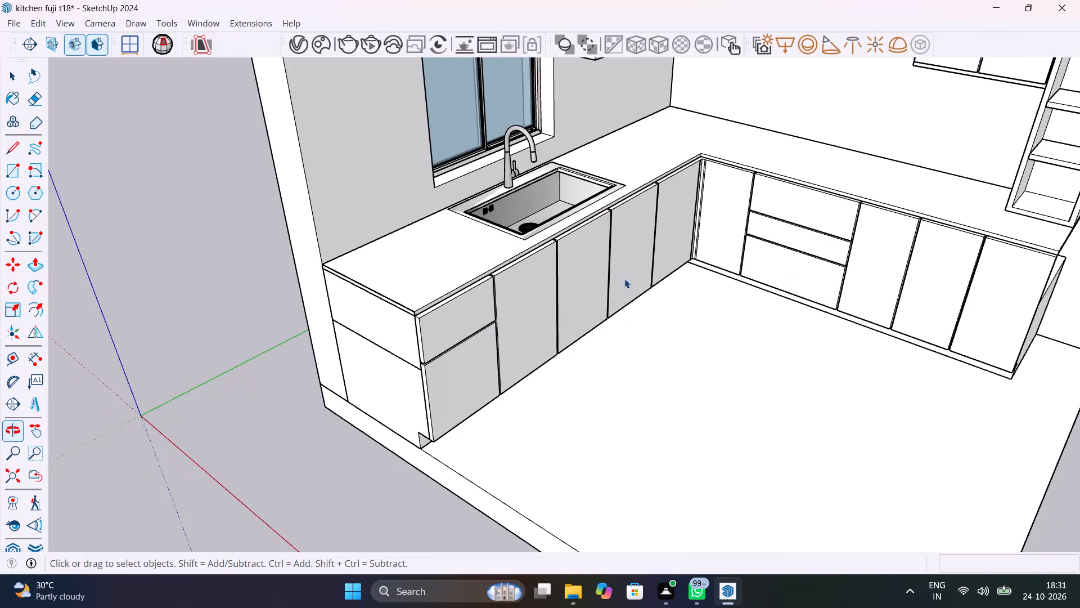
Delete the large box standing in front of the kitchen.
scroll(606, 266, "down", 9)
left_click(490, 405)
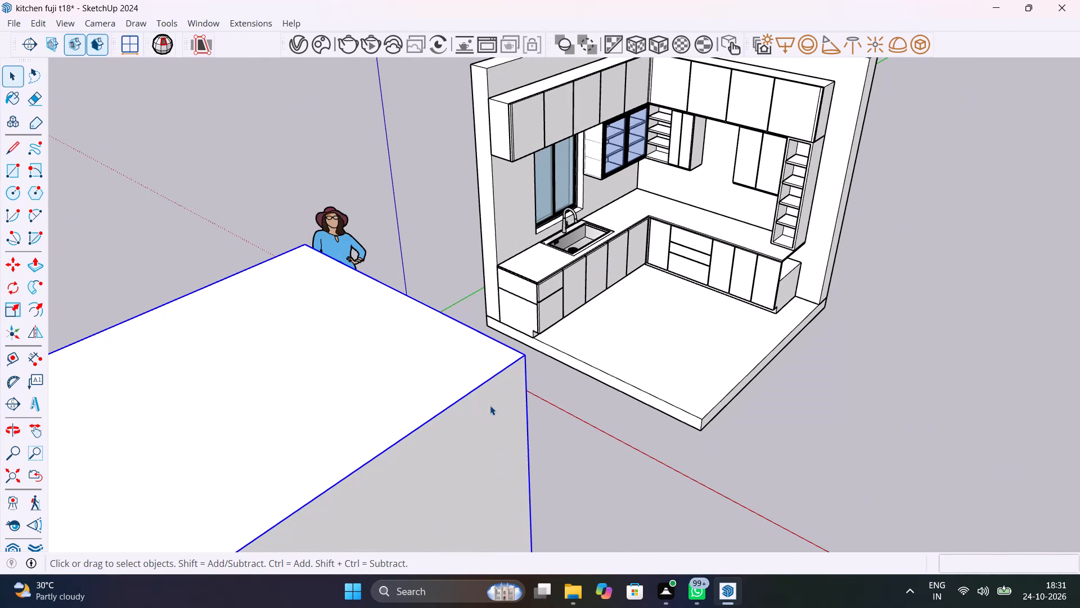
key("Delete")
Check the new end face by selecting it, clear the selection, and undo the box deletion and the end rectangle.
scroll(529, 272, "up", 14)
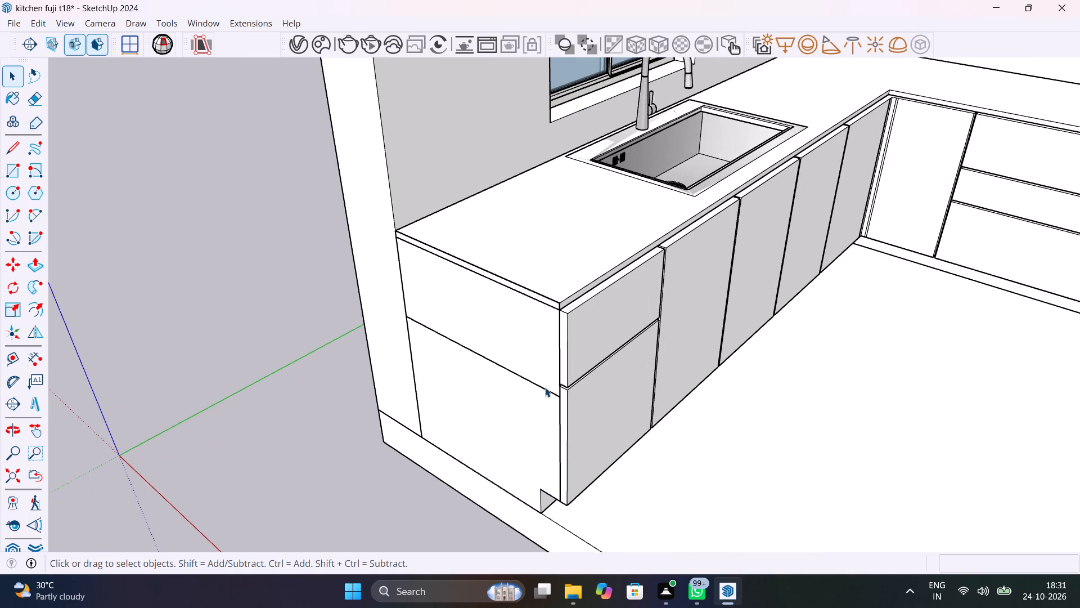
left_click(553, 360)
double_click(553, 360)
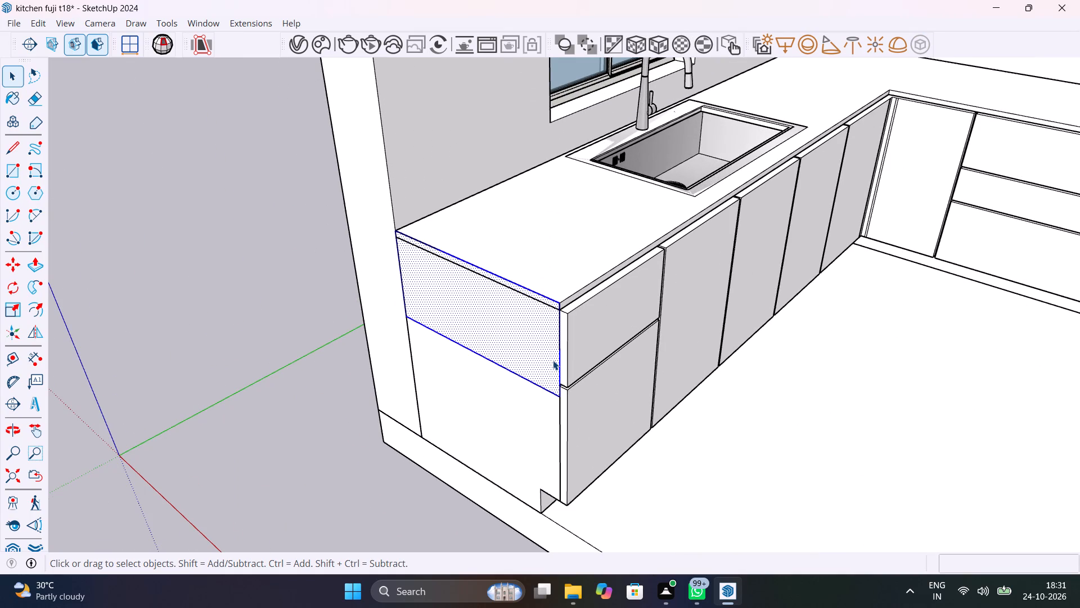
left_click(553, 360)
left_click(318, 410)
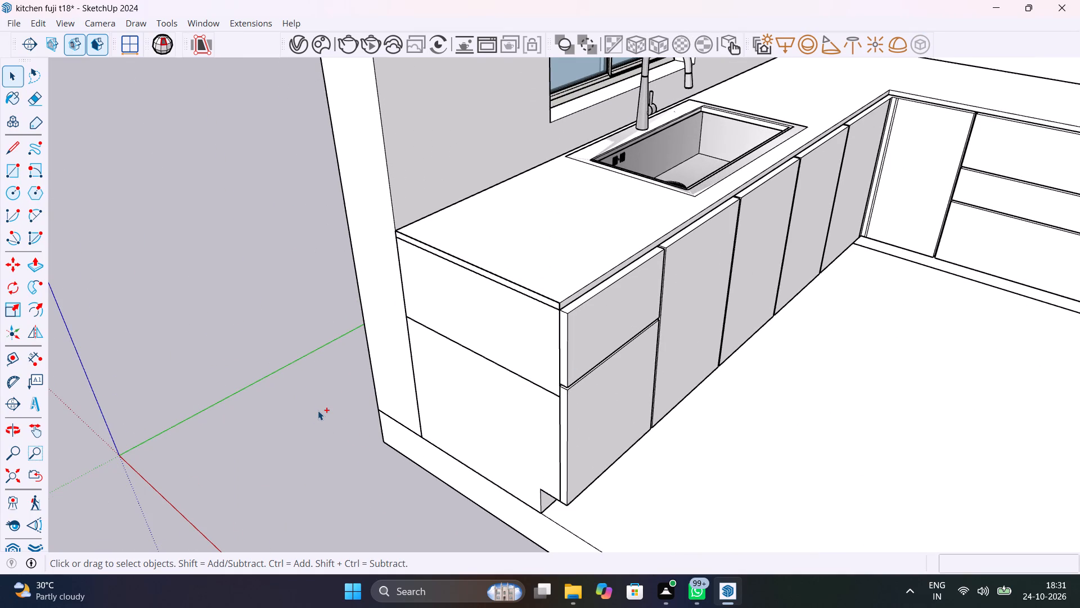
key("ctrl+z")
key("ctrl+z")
Undo both downward pushes of the base cabinet's top face and close the cabinet group.
middle_click_drag(603, 427, 603, 426)
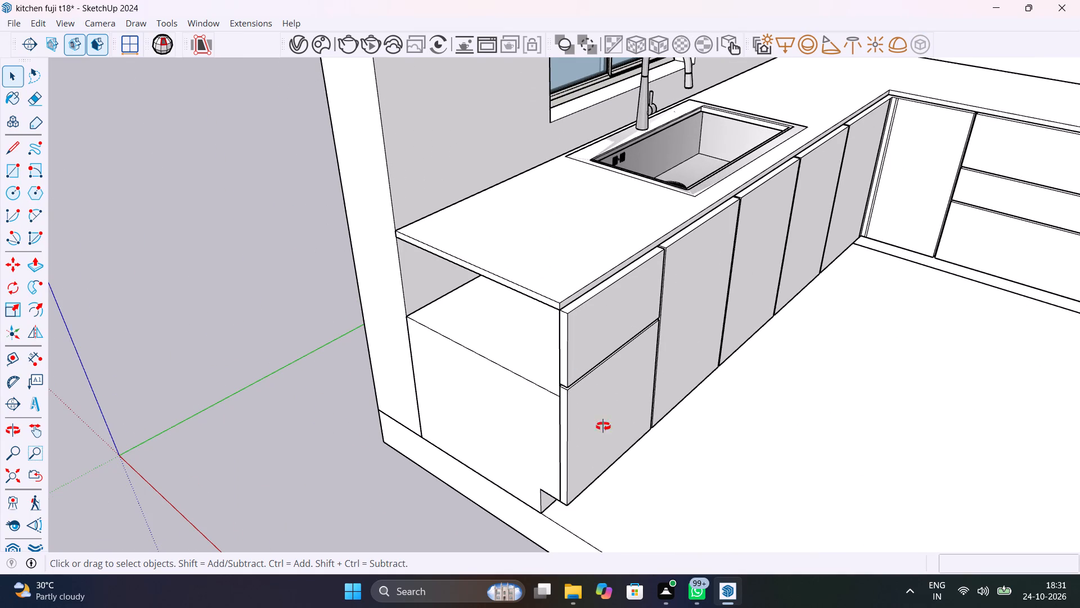
middle_click_drag(603, 426, 762, 298)
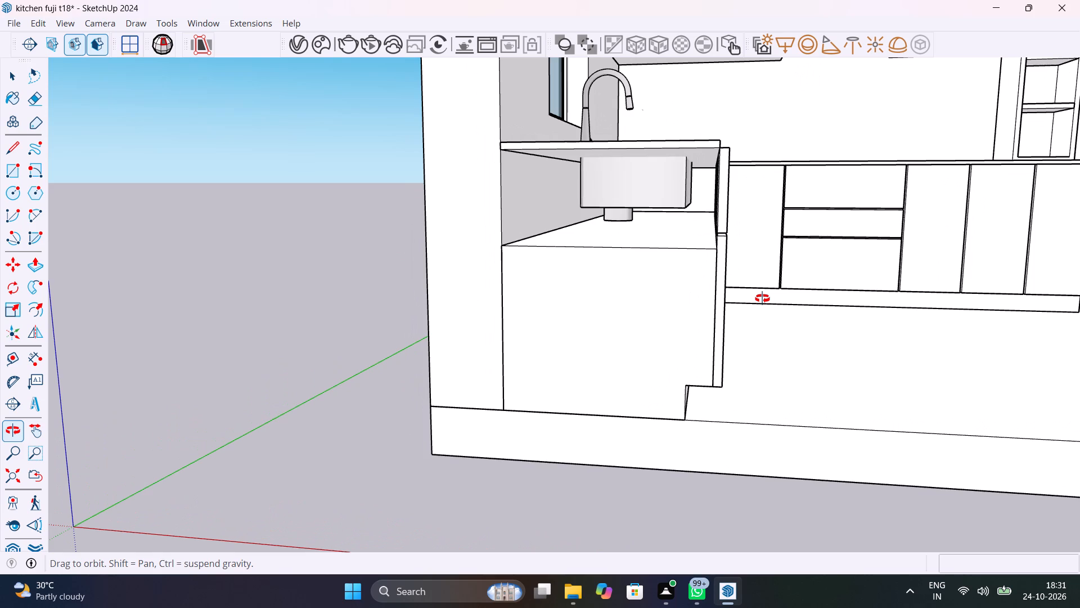
middle_click_drag(762, 298, 722, 298)
key("ctrl+z")
key("ctrl+z")
key("ctrl+z")
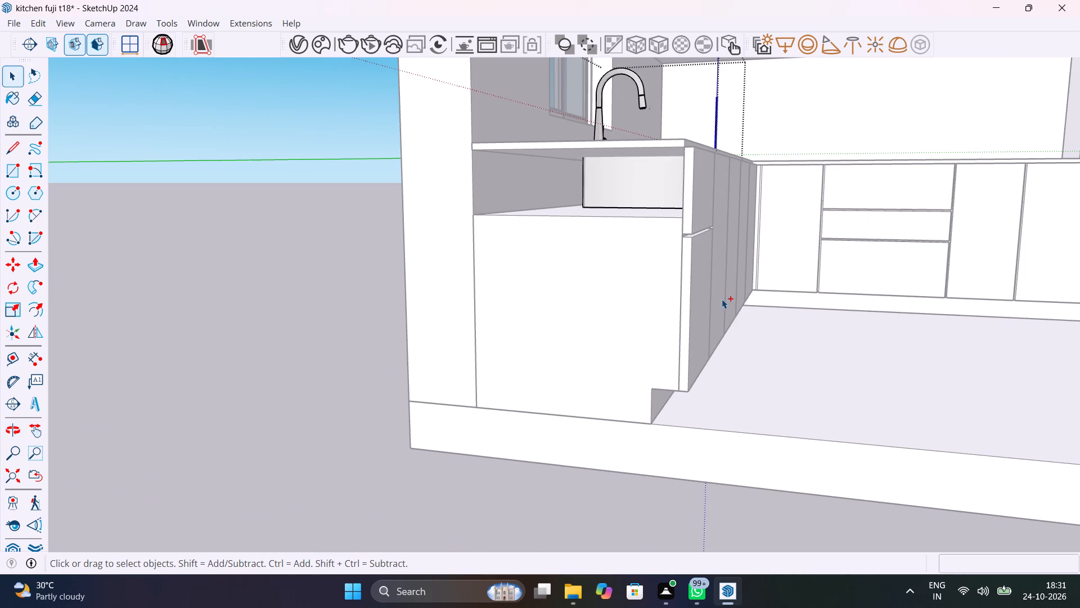
key("ctrl+z")
key("ctrl+z")
key("ctrl+z")
key("ctrl+z")
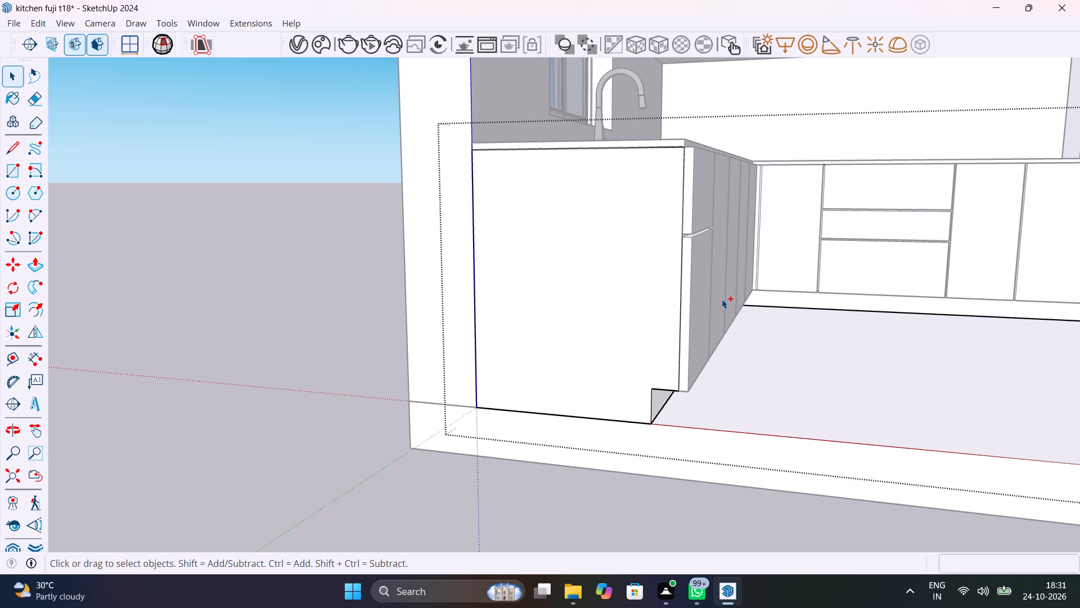
middle_click_drag(713, 324, 620, 458)
scroll(550, 369, "down", 6)
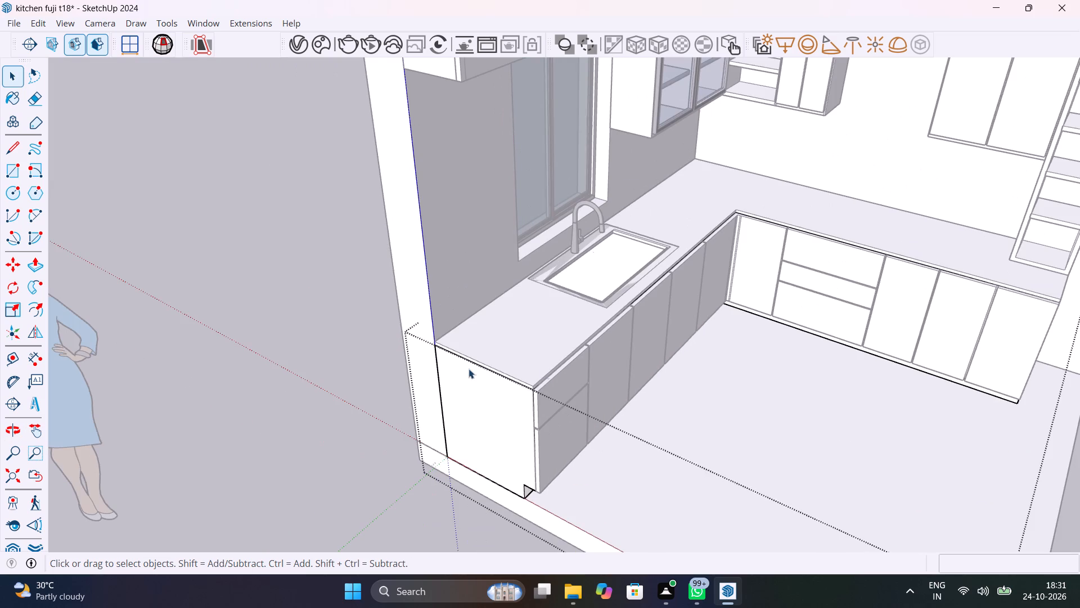
key("space")
left_click(373, 335)
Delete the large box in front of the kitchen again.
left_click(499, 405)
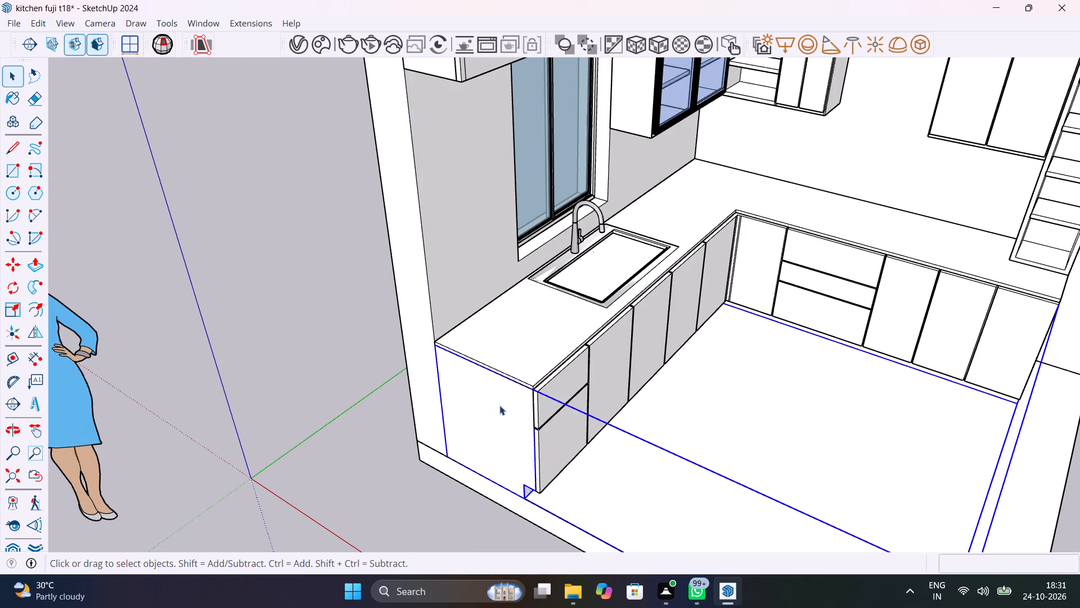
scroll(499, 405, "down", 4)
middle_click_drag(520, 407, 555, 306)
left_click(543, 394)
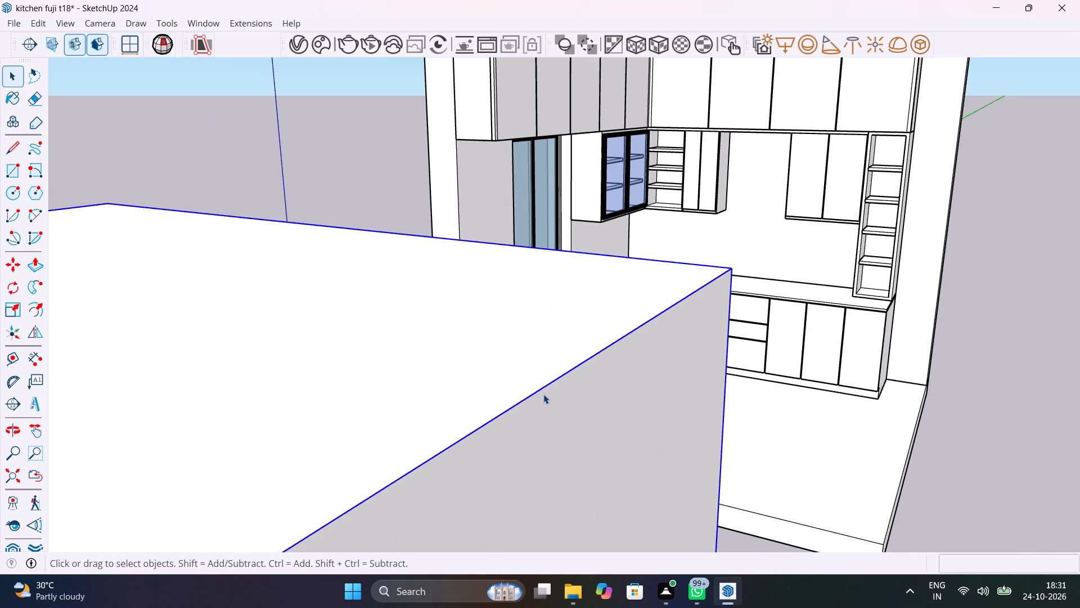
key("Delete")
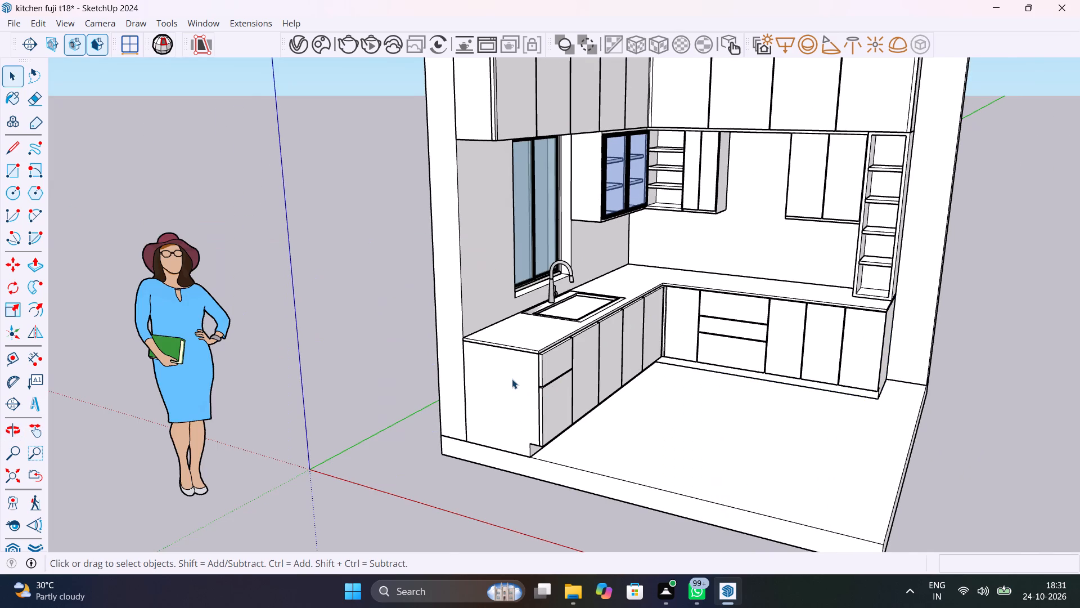
Undo the box deletion and the earlier sink-fitting edits, back to the uncut countertop with the sink outside the room.
scroll(512, 378, "up", 2)
key("ctrl+z")
key("ctrl+z")
key("ctrl+z")
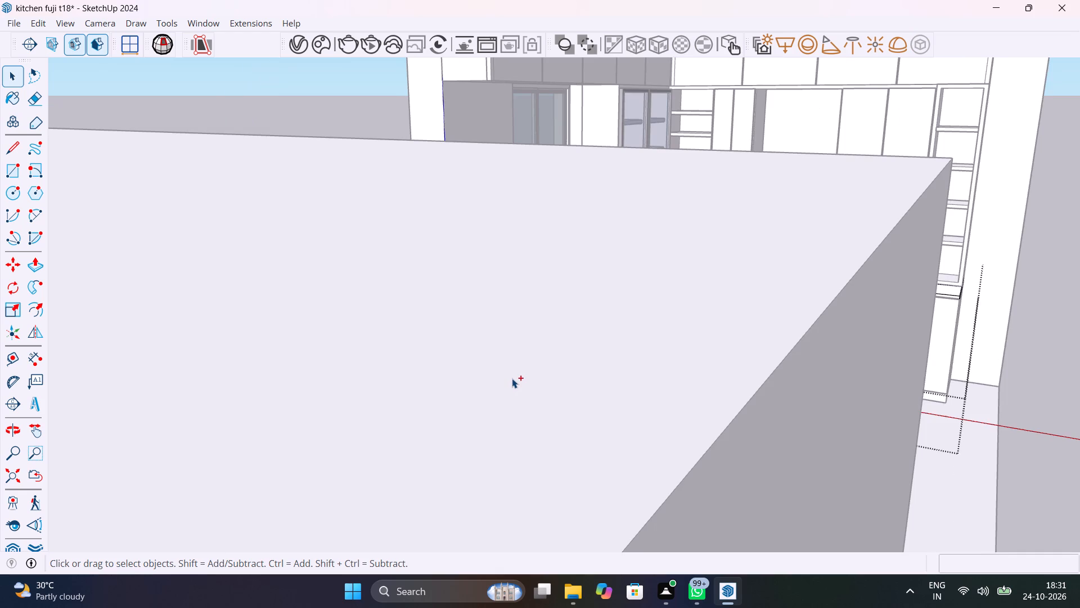
key("ctrl+z")
key("ctrl+z")
key("ctrl+z")
key("ctrl+z")
key("ctrl+z")
key("ctrl+z")
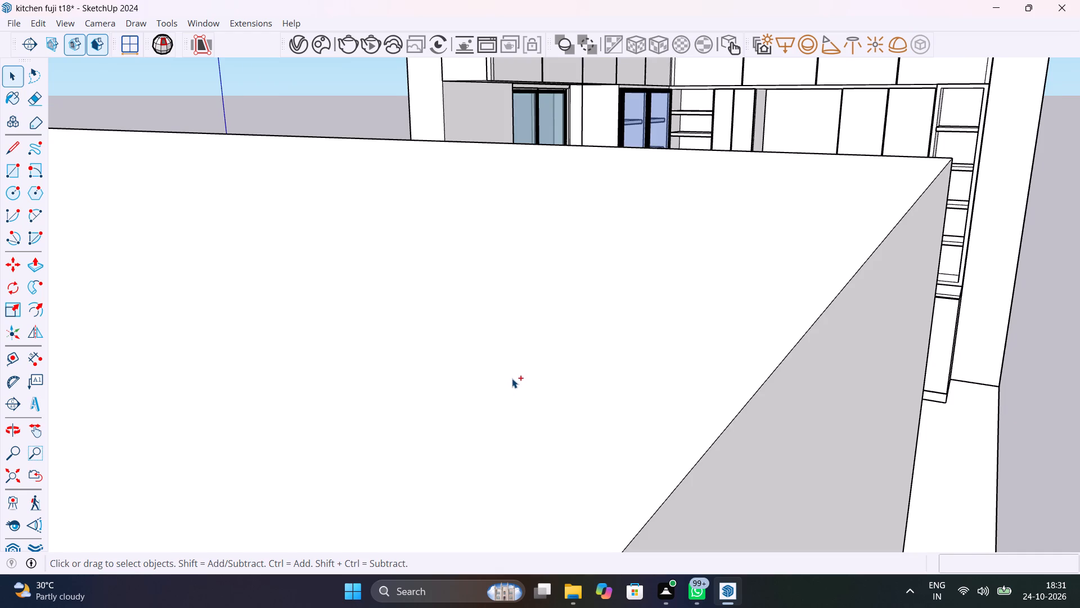
key("ctrl+z")
key("ctrl+z")
key("ctrl+z")
key("ctrl+z")
key("ctrl+z")
Select the base cabinet and the countertop together, open their context commands, and clear the selection.
scroll(525, 377, "down", 4)
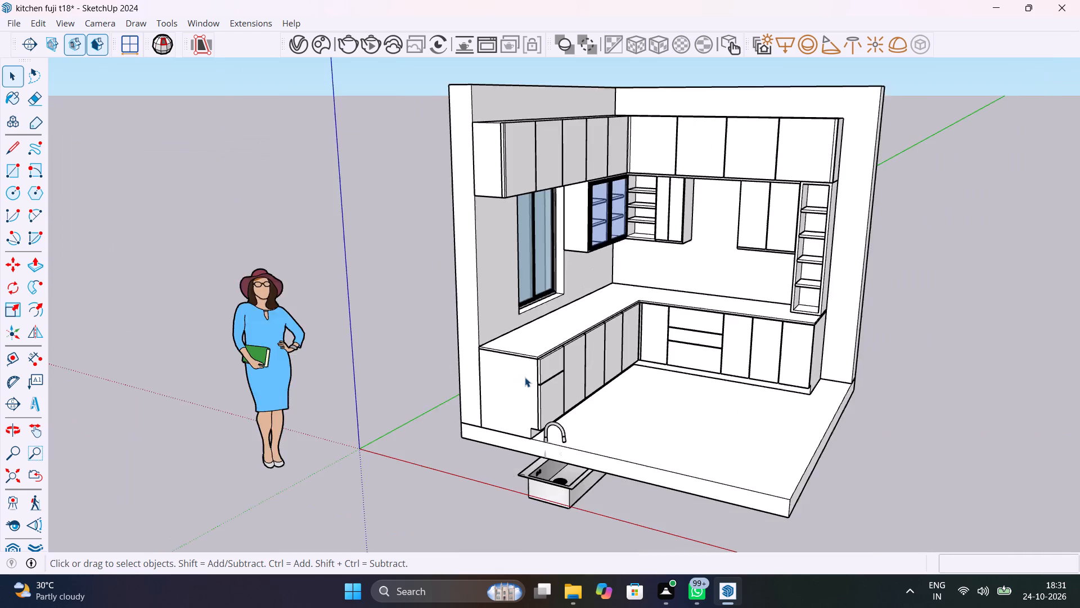
scroll(525, 377, "down", 4)
middle_click_drag(542, 397, 522, 450)
scroll(542, 397, "down", 1)
scroll(522, 450, "up", 1)
scroll(506, 399, "up", 8)
left_click(538, 391)
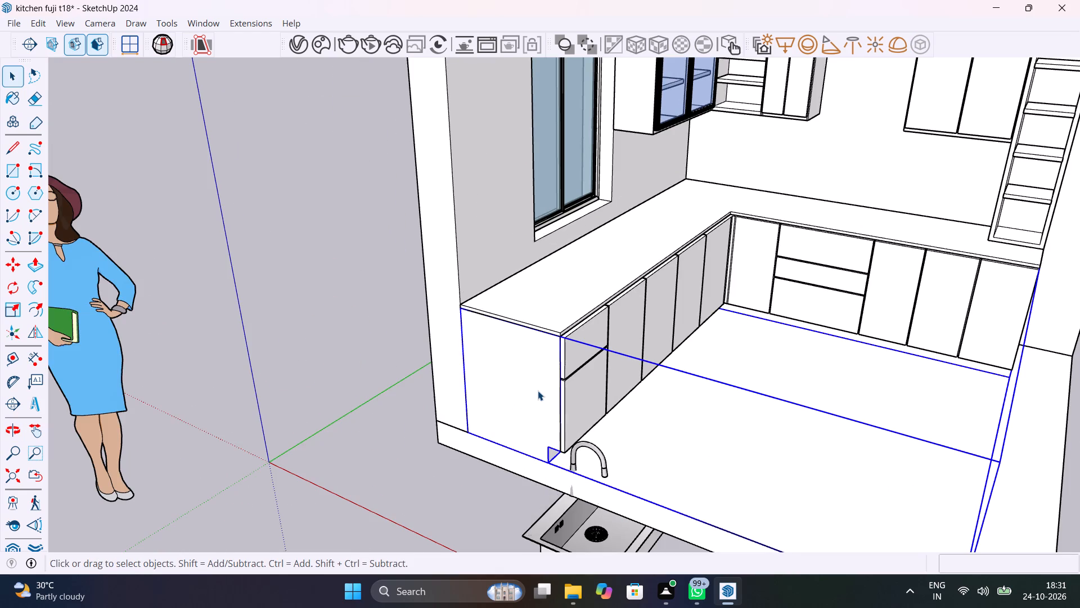
scroll(557, 329, "up", 7, "shift")
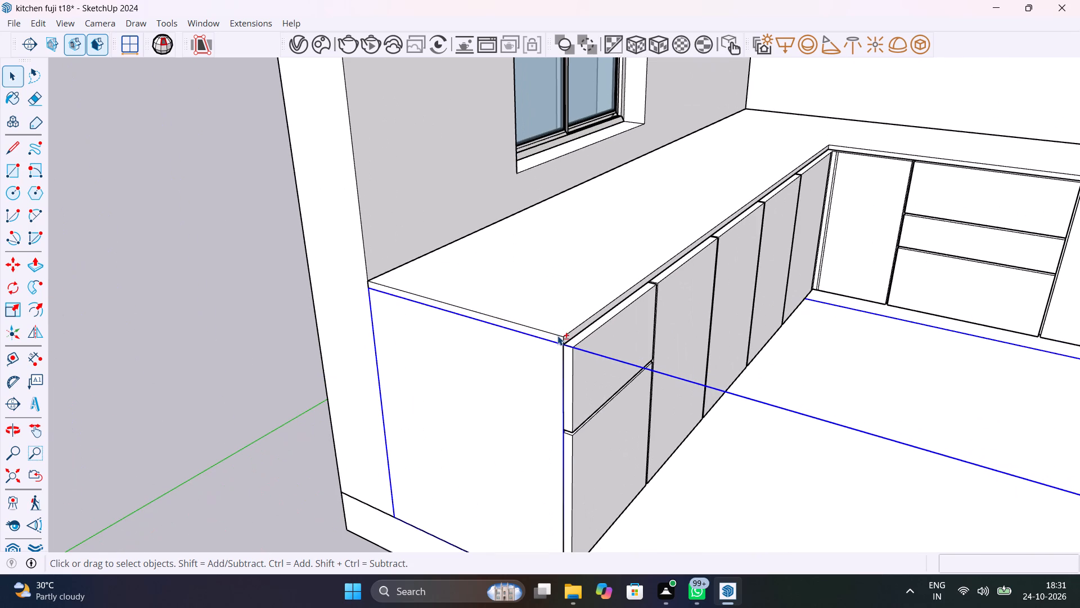
left_click(557, 336, "shift")
right_click(557, 336, "shift")
left_click(636, 153, "shift")
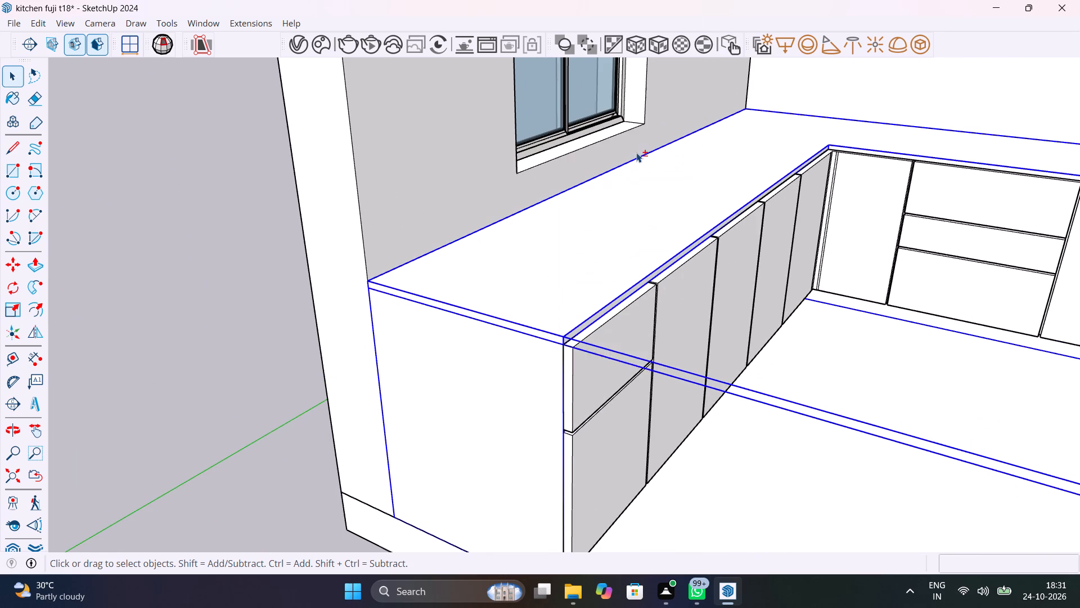
left_click(280, 331)
Move the sink with its faucet about 4' 11 3/4" from outside the room onto the countertop beneath the window.
scroll(495, 350, "down", 9)
middle_click_drag(648, 397, 606, 293, "shift")
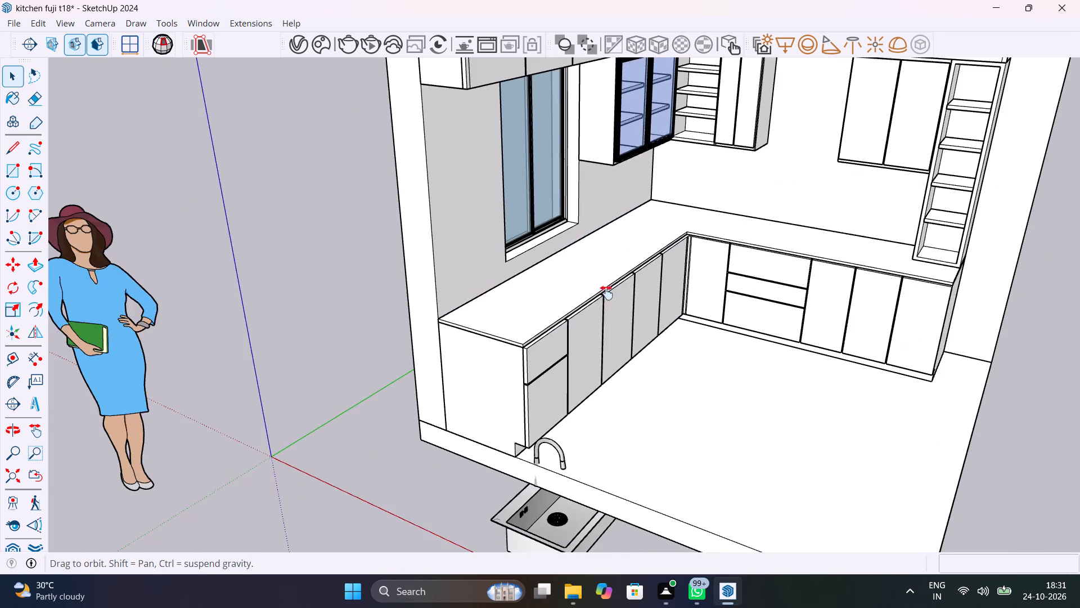
middle_click_drag(606, 293, 565, 339, "shift")
left_click(499, 440)
key("m")
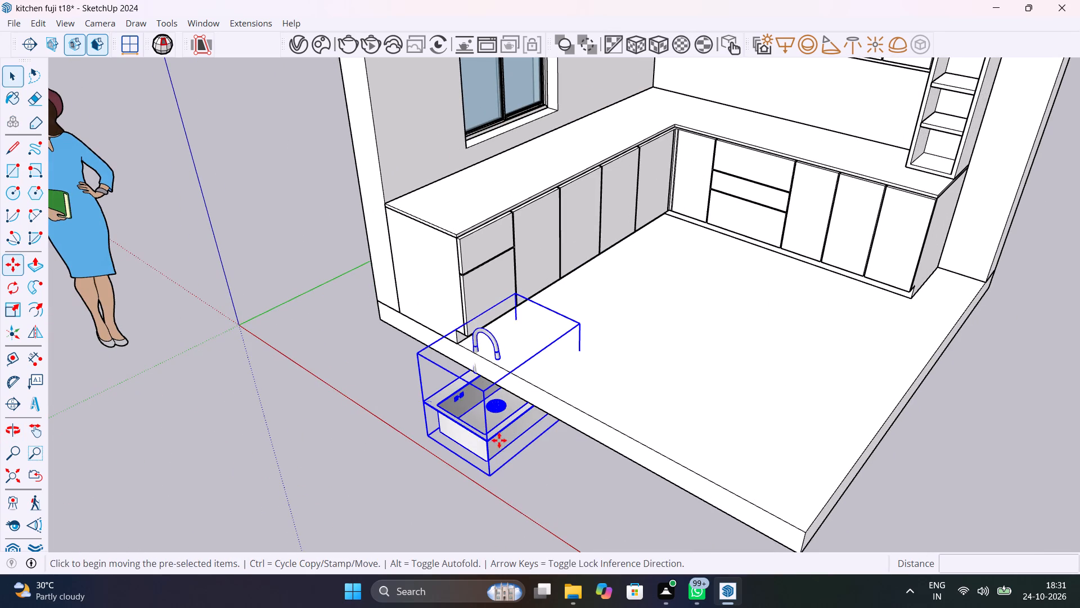
left_click(484, 443)
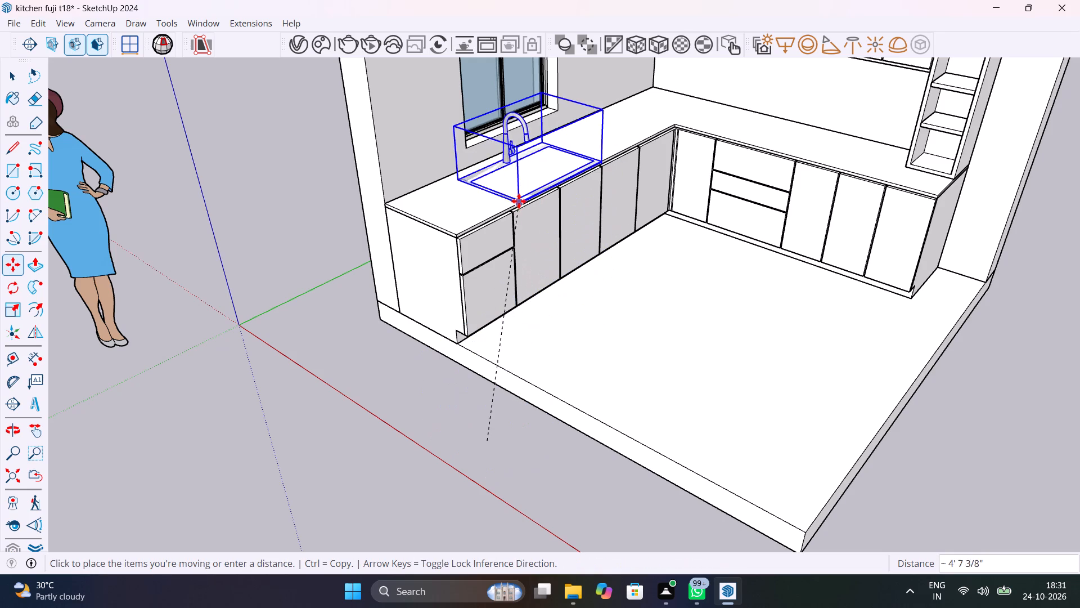
scroll(522, 193, "up", 3)
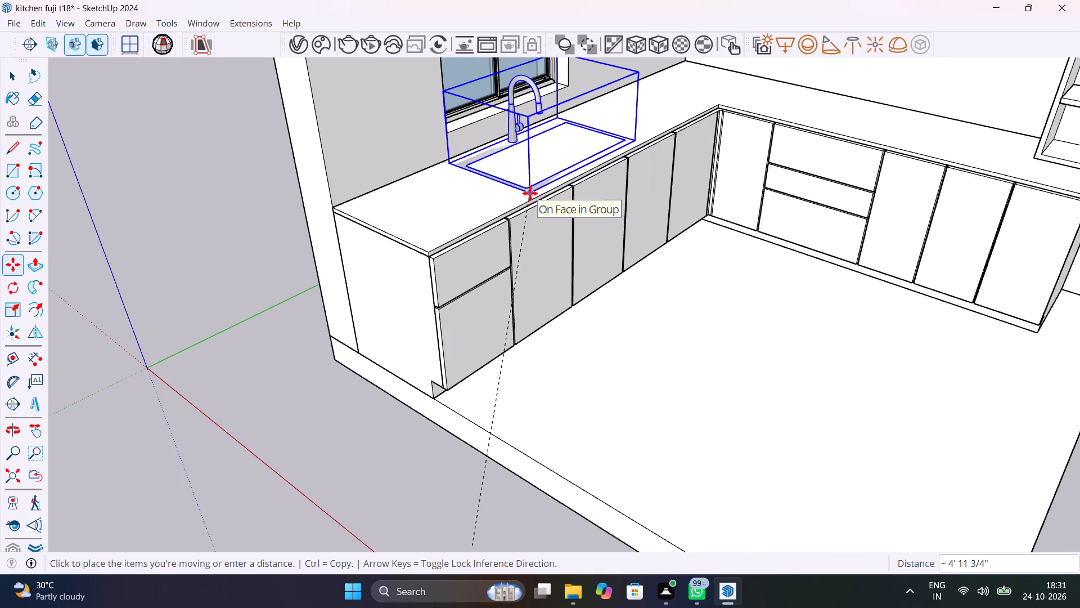
left_click(530, 193)
middle_click_drag(537, 209, 445, 287)
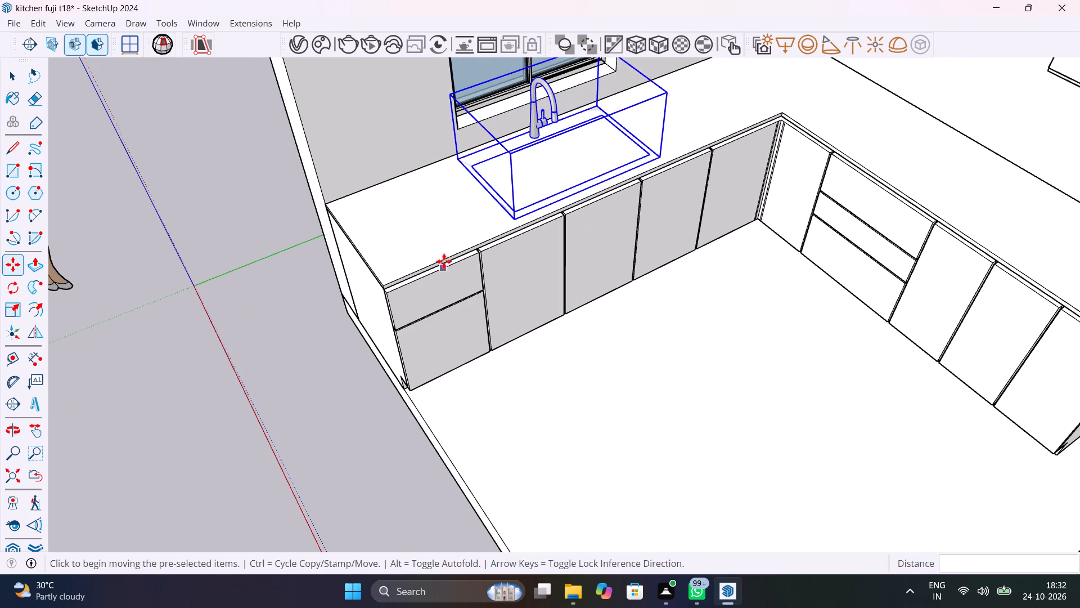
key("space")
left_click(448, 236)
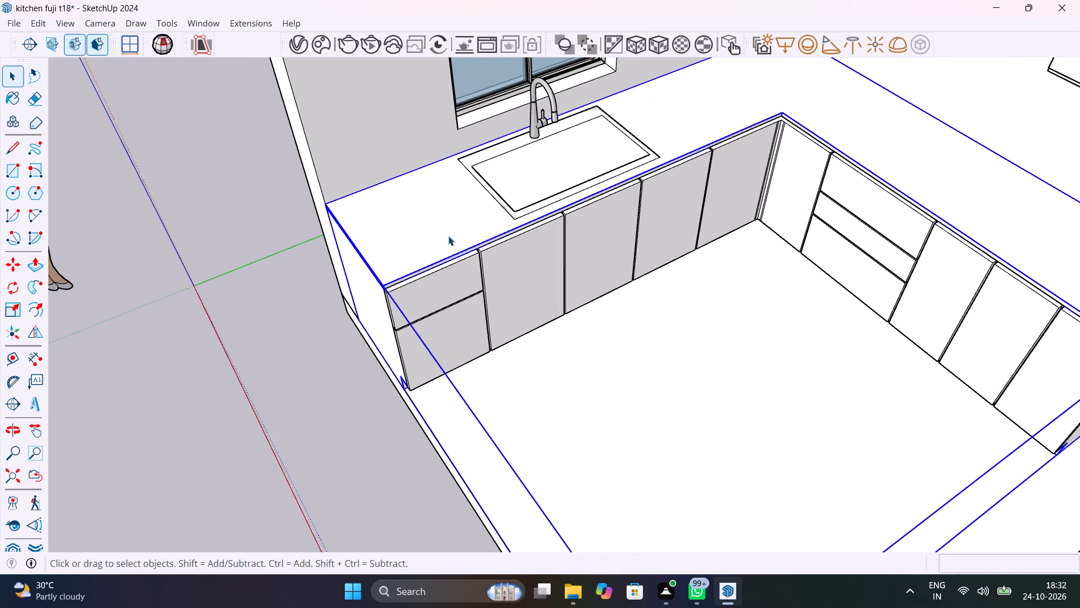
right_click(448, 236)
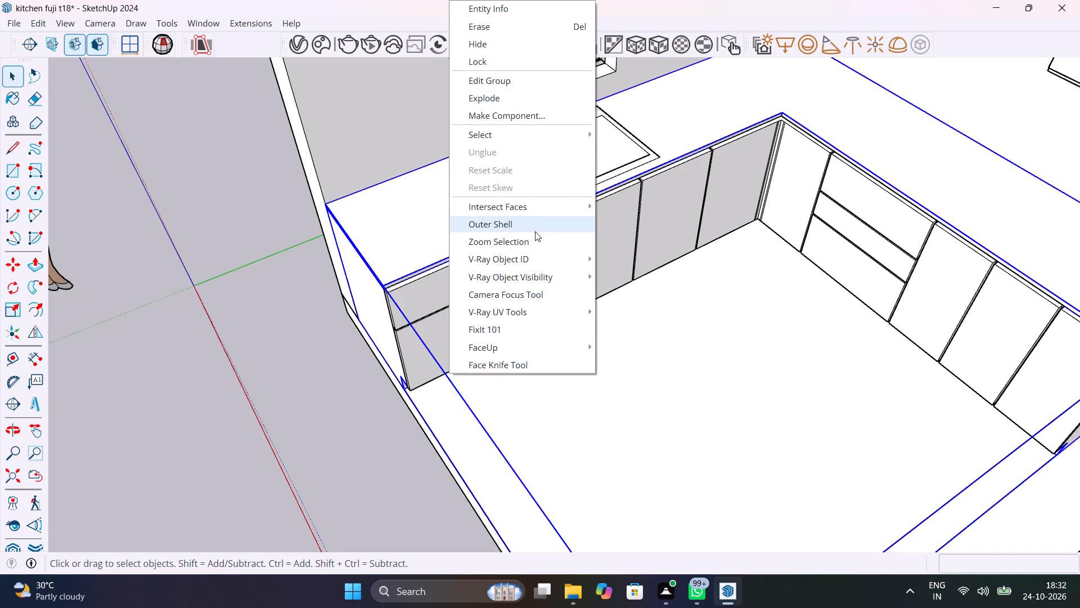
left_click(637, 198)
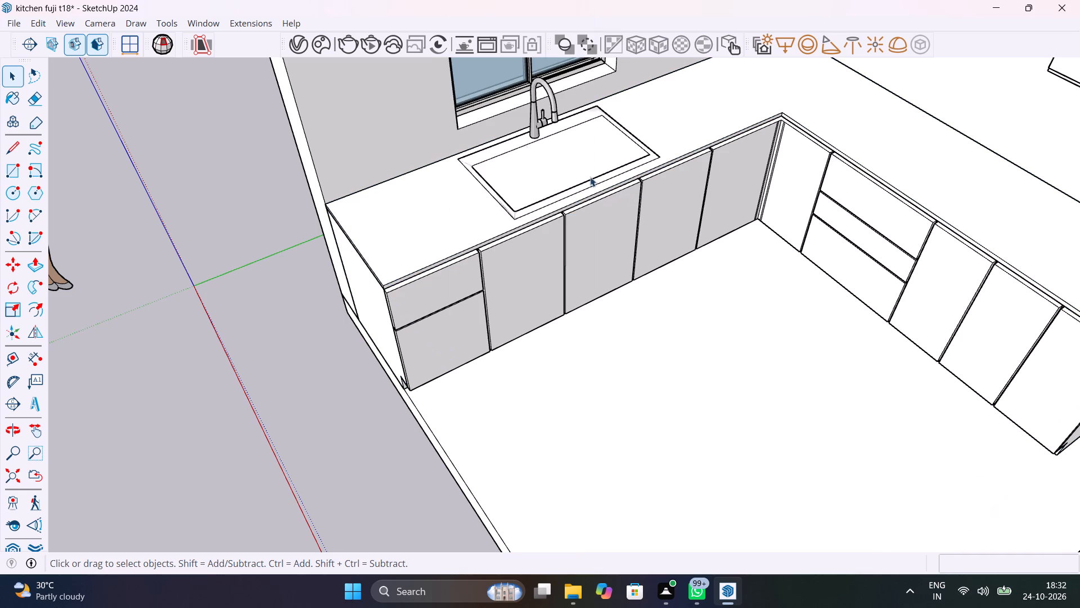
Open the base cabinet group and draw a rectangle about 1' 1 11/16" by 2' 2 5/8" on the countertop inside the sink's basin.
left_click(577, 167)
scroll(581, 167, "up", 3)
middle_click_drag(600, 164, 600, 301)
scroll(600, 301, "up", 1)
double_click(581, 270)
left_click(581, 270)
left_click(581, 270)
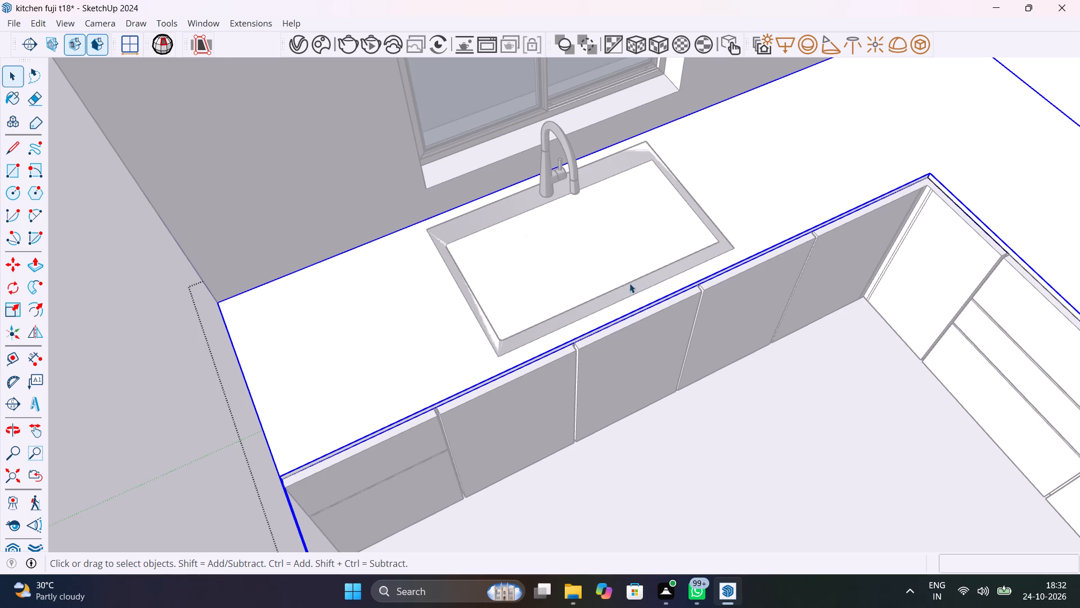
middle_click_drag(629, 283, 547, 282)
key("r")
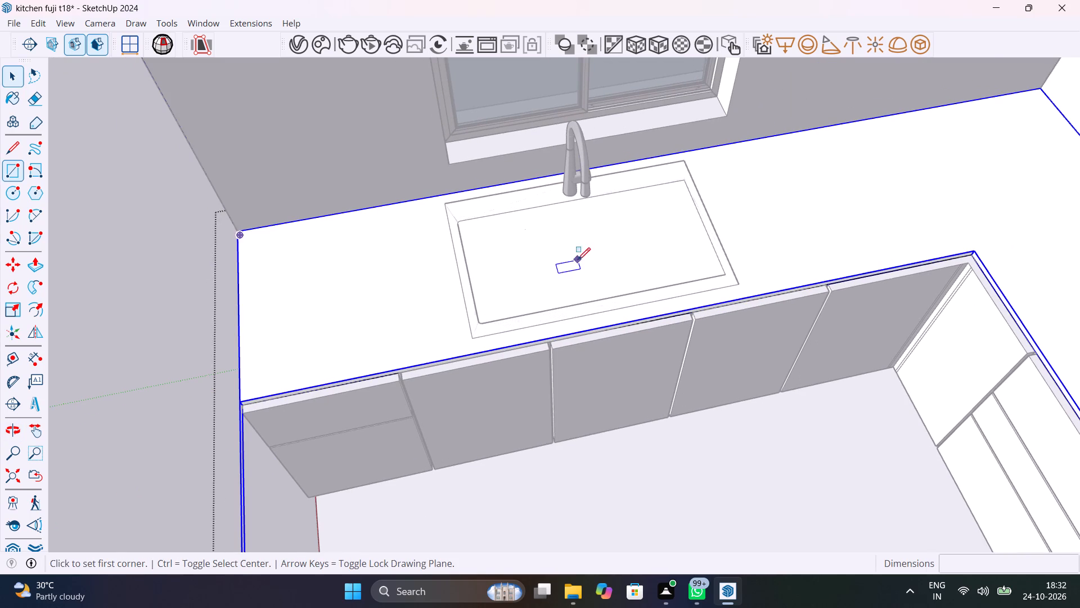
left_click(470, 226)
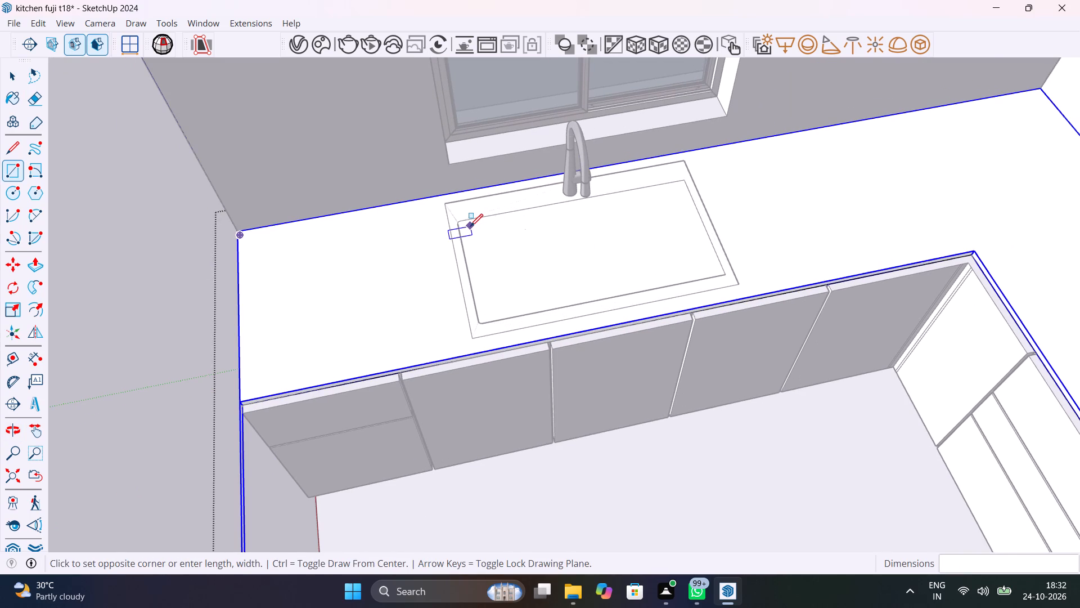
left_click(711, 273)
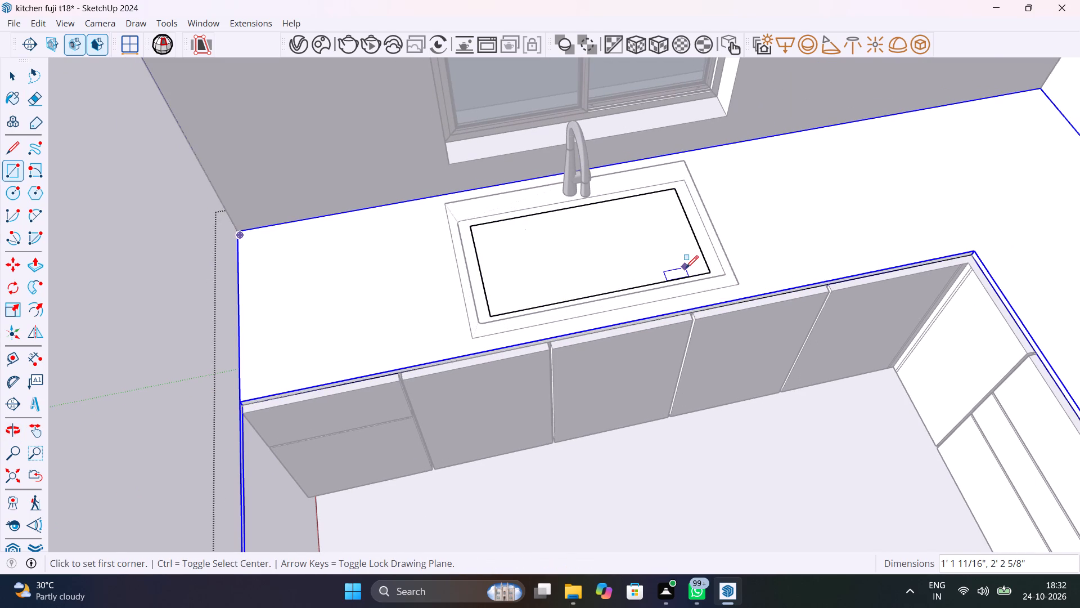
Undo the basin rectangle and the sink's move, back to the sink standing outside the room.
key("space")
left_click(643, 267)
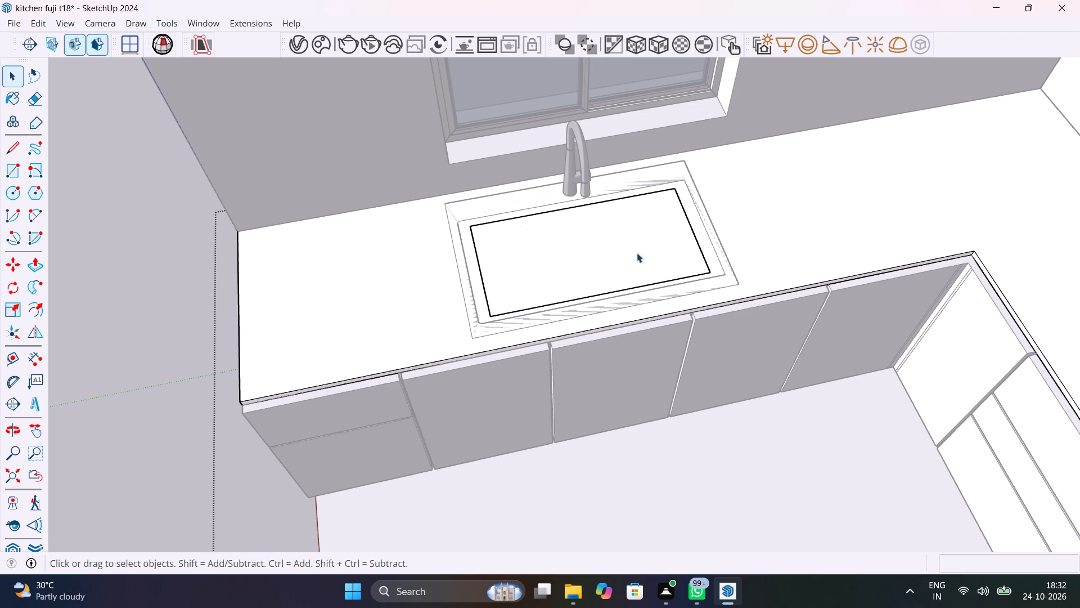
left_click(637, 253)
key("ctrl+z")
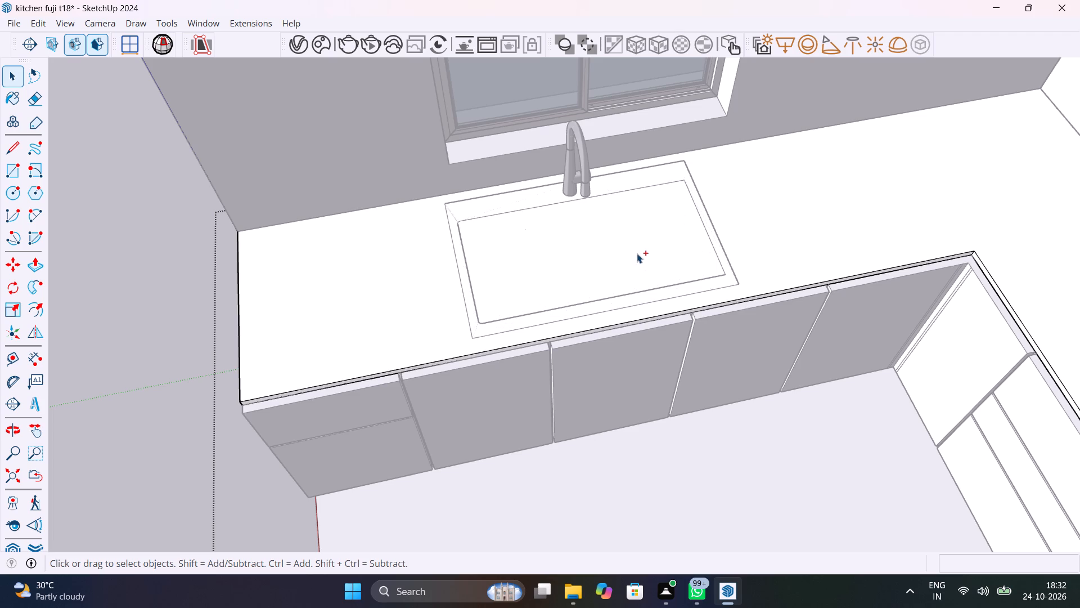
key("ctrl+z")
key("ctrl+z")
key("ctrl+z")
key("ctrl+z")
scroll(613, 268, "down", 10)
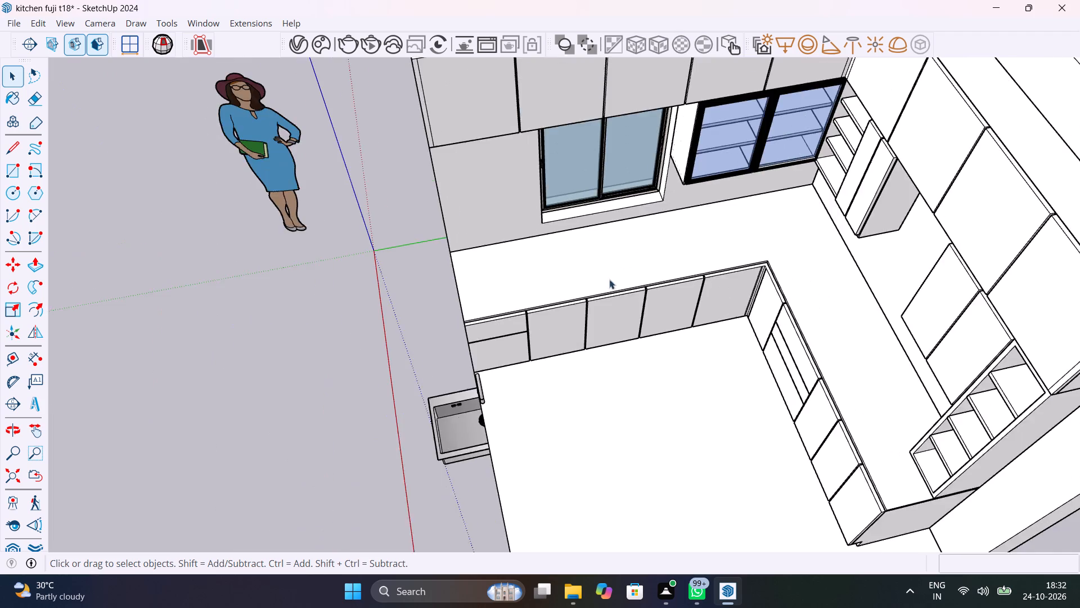
Move the sink with its faucet about 5' 1 5/16" from outside the room onto the countertop beneath the window.
middle_click_drag(628, 278, 741, 180)
left_click(475, 515)
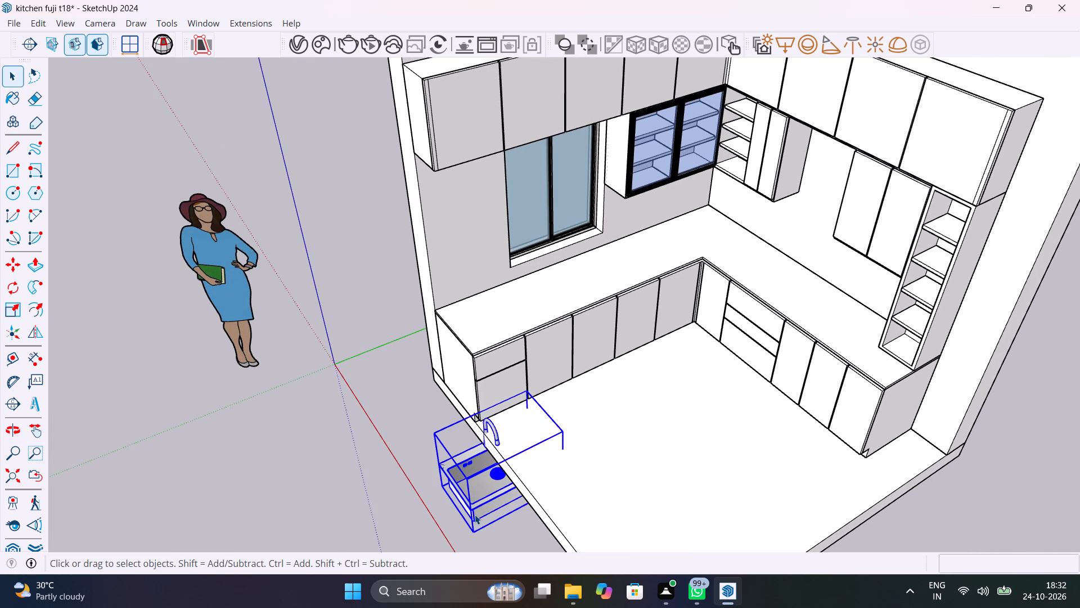
key("m")
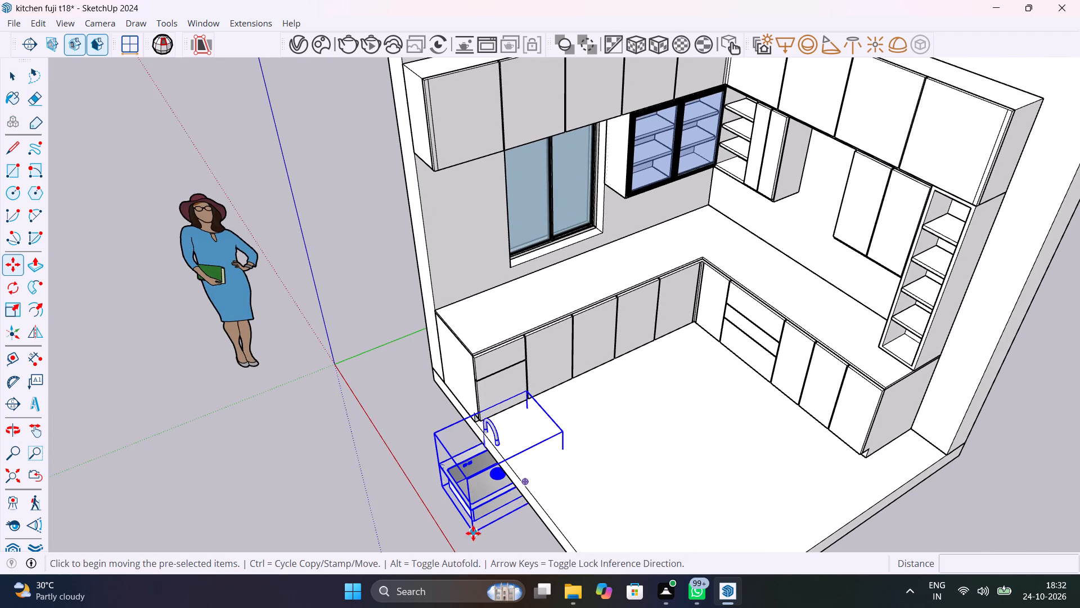
middle_click_drag(485, 526, 548, 401)
scroll(548, 401, "up", 1)
scroll(480, 538, "up", 1)
left_click(489, 524)
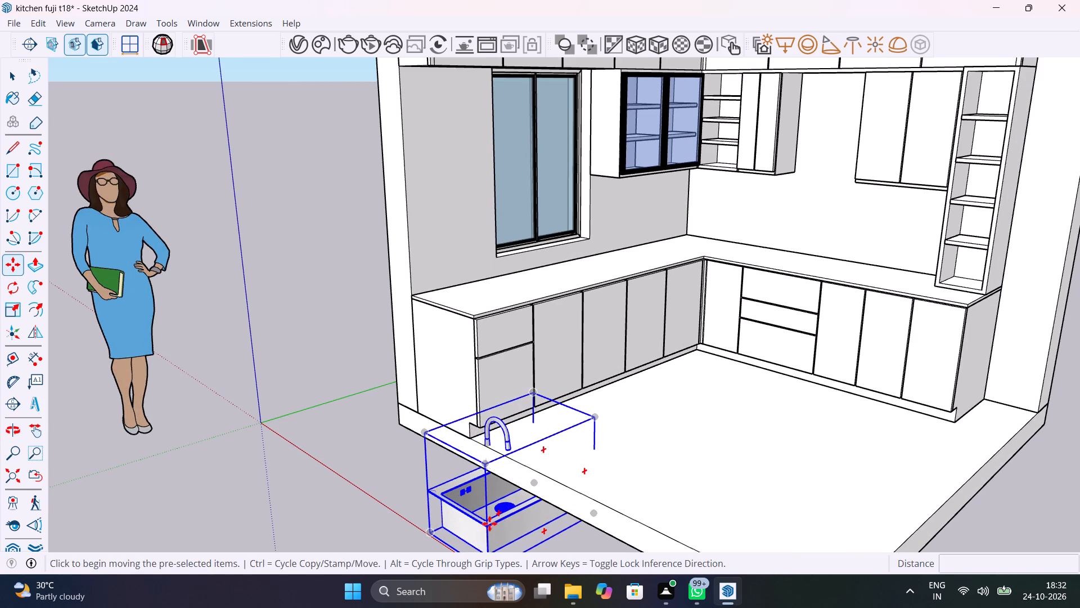
middle_click_drag(562, 287, 575, 337)
scroll(551, 296, "up", 9)
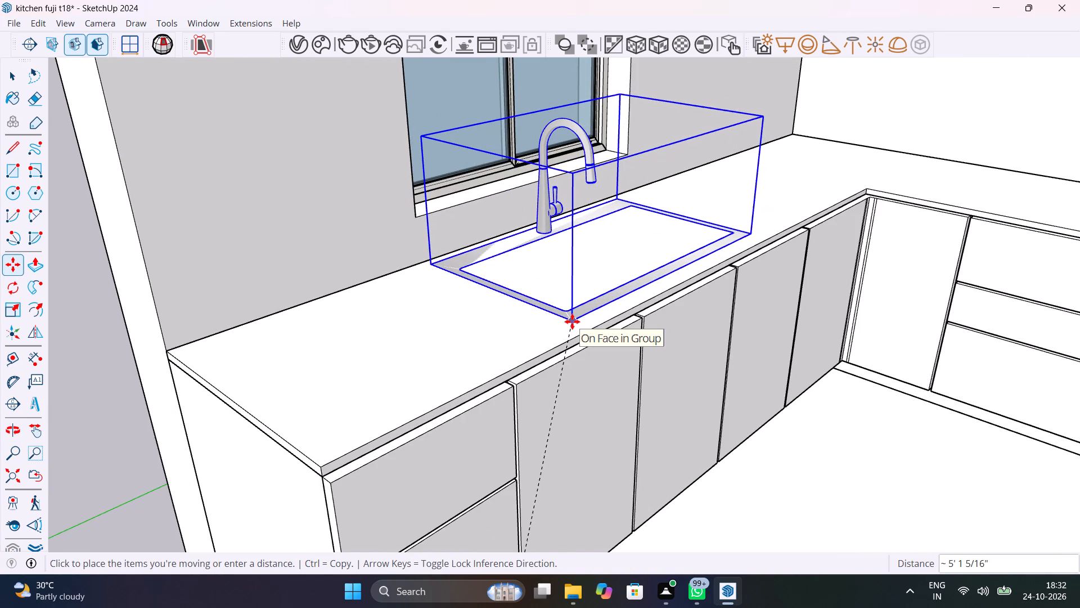
left_click(572, 321)
Open the base cabinet group and intersect the countertop's faces with the model.
middle_click_drag(624, 345, 493, 379)
key("space")
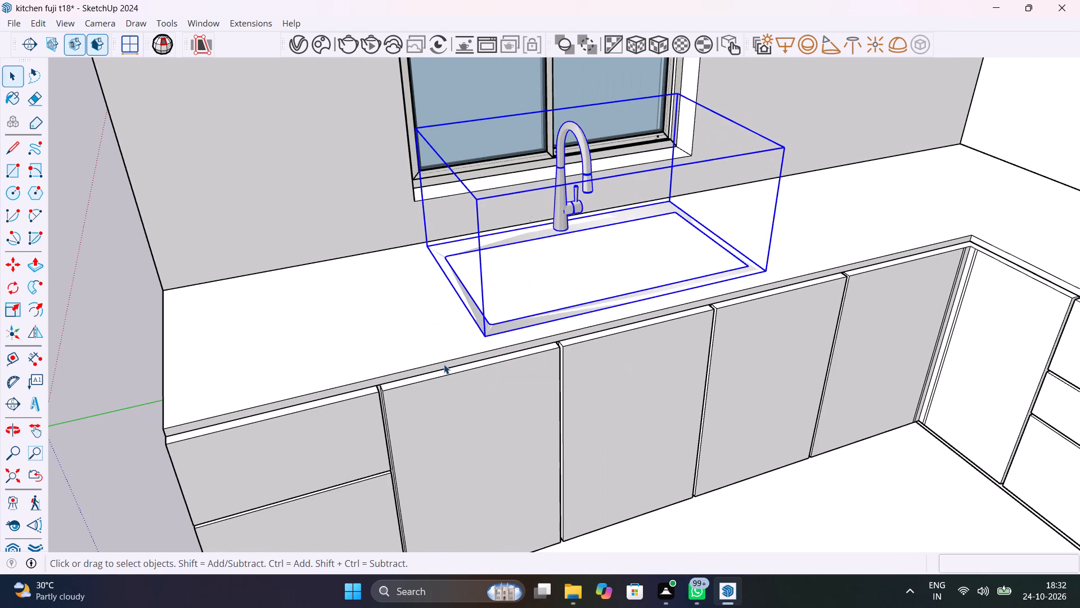
double_click(438, 342)
middle_click_drag(572, 329, 706, 277)
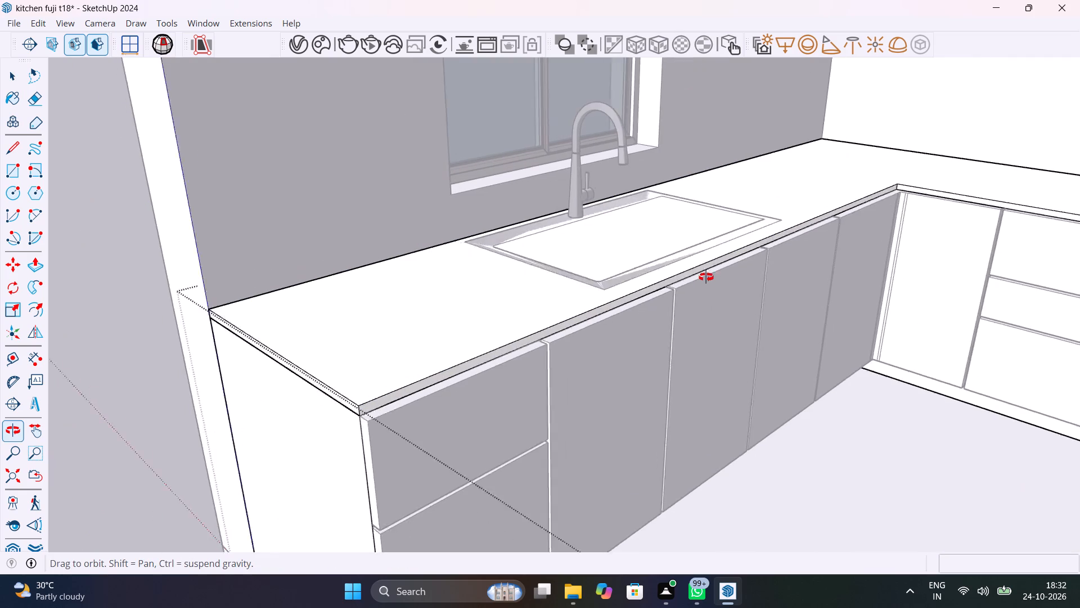
middle_click_drag(706, 277, 650, 353)
right_click(633, 303)
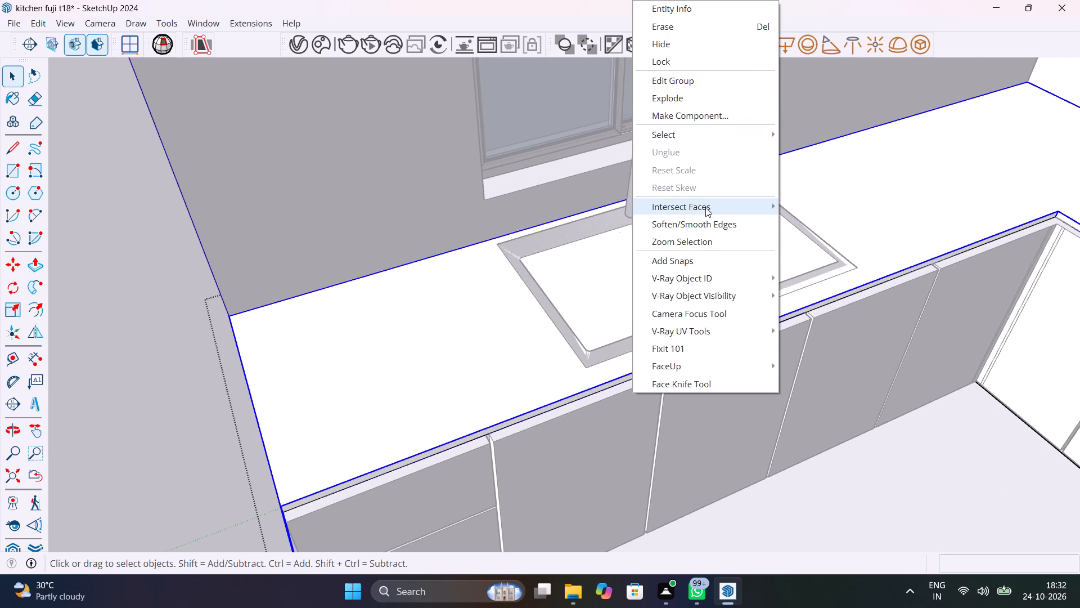
left_click(799, 204)
left_click(663, 297)
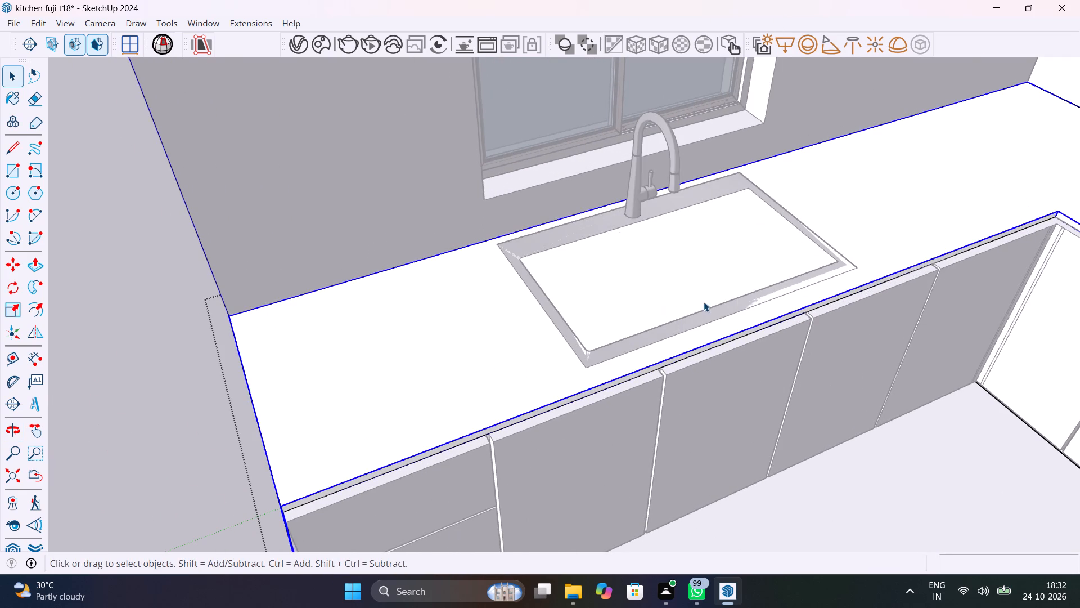
Open the countertop group, select its connected geometry to inspect it around the sink, and leave the groups.
middle_click_drag(721, 299, 604, 358)
double_click(610, 339)
left_click(610, 339)
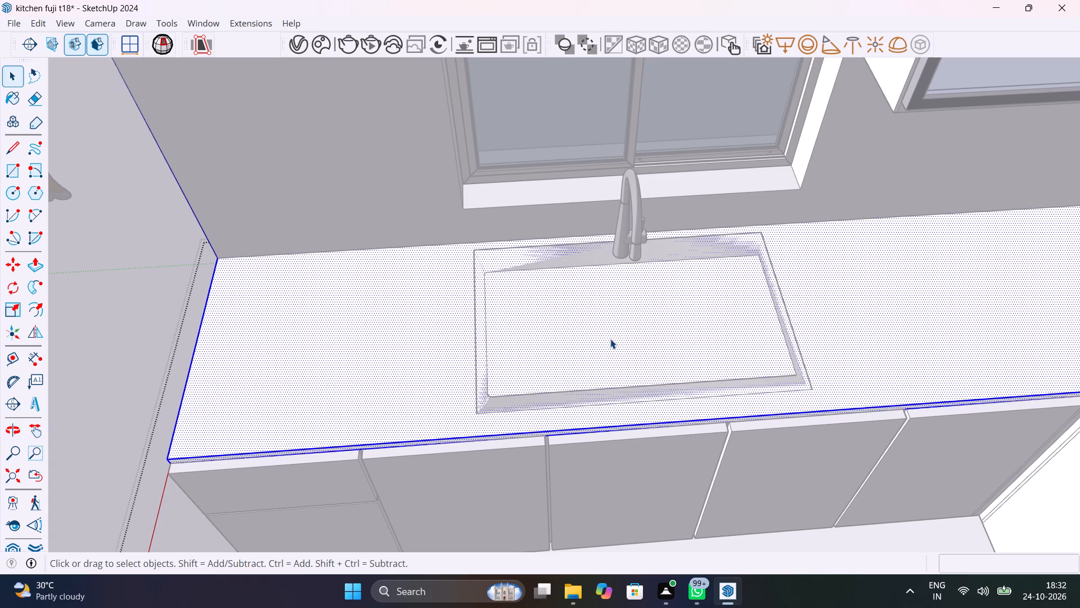
middle_click_drag(608, 346, 740, 235)
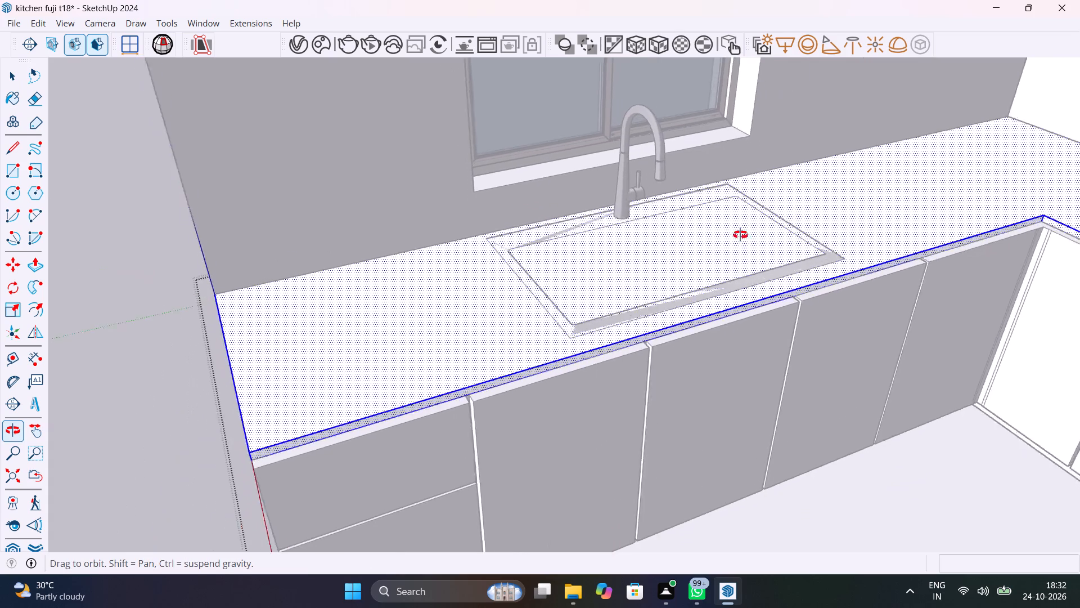
middle_click_drag(740, 235, 838, 172)
scroll(784, 224, "down", 6)
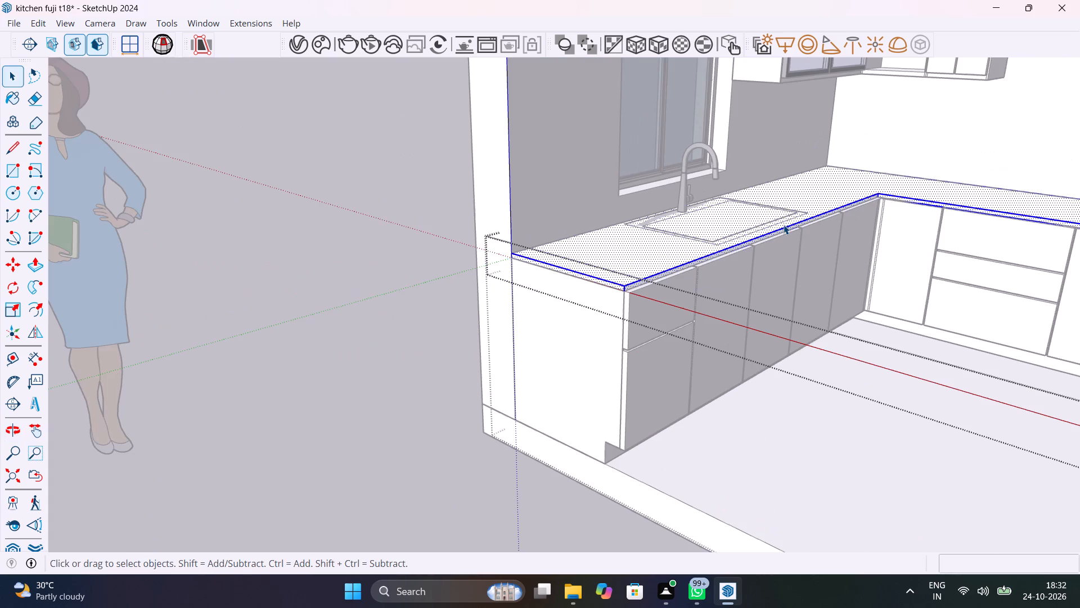
left_click(334, 251)
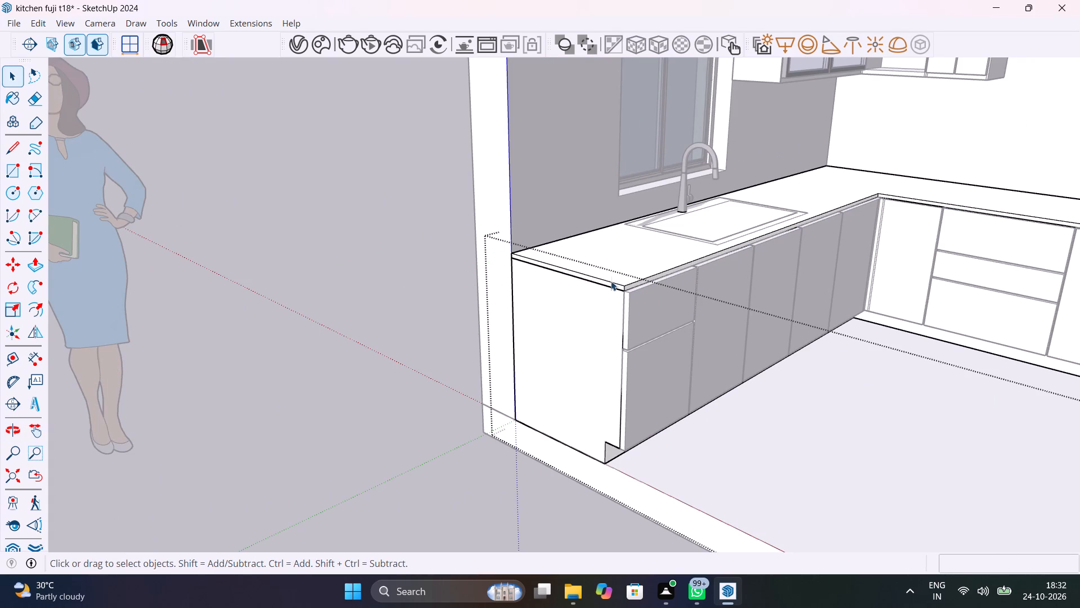
left_click(349, 245)
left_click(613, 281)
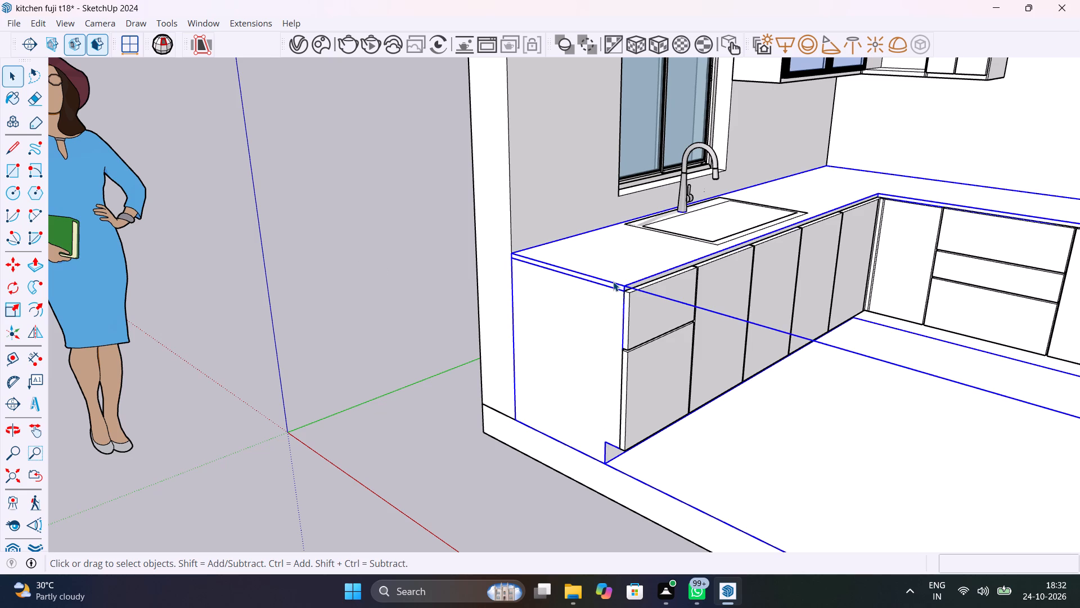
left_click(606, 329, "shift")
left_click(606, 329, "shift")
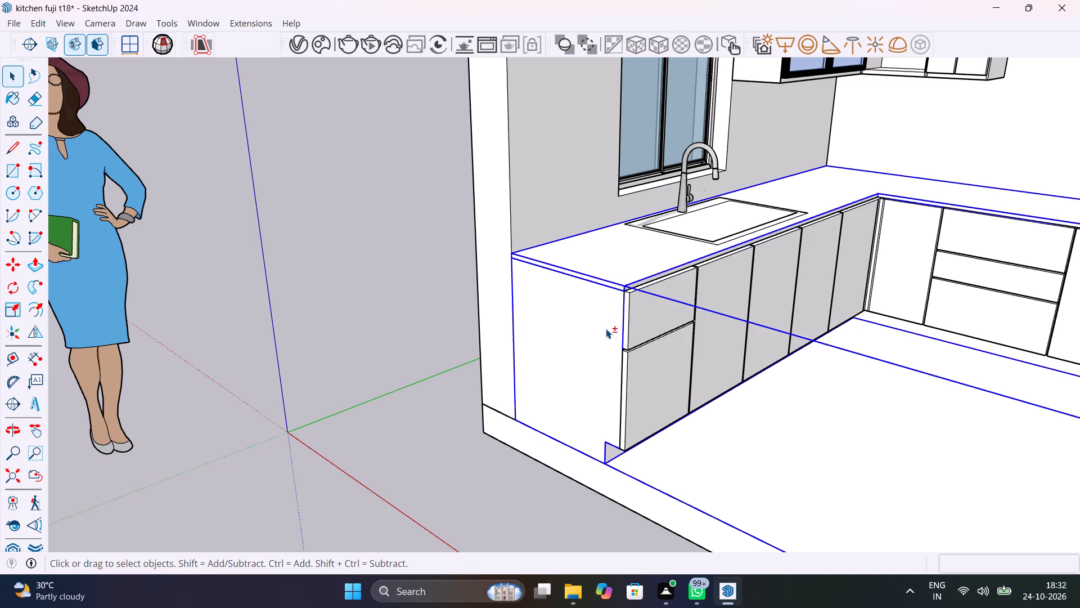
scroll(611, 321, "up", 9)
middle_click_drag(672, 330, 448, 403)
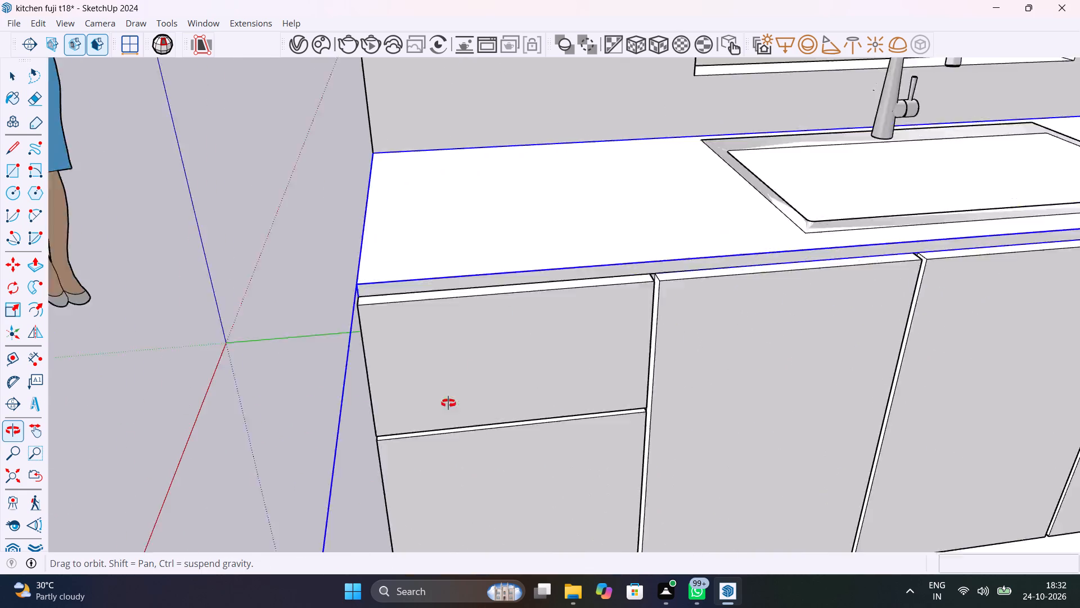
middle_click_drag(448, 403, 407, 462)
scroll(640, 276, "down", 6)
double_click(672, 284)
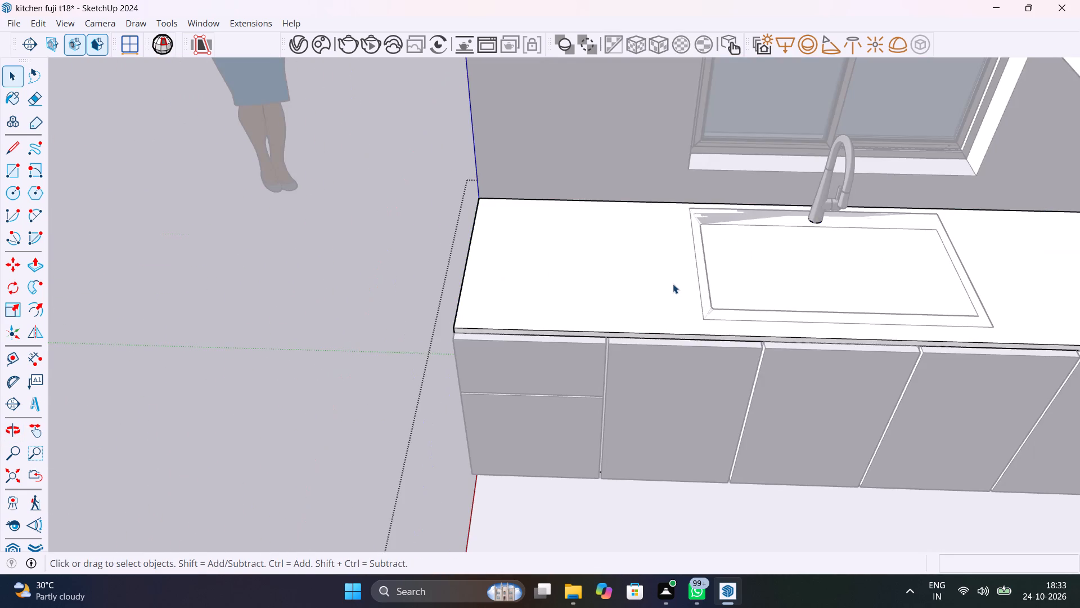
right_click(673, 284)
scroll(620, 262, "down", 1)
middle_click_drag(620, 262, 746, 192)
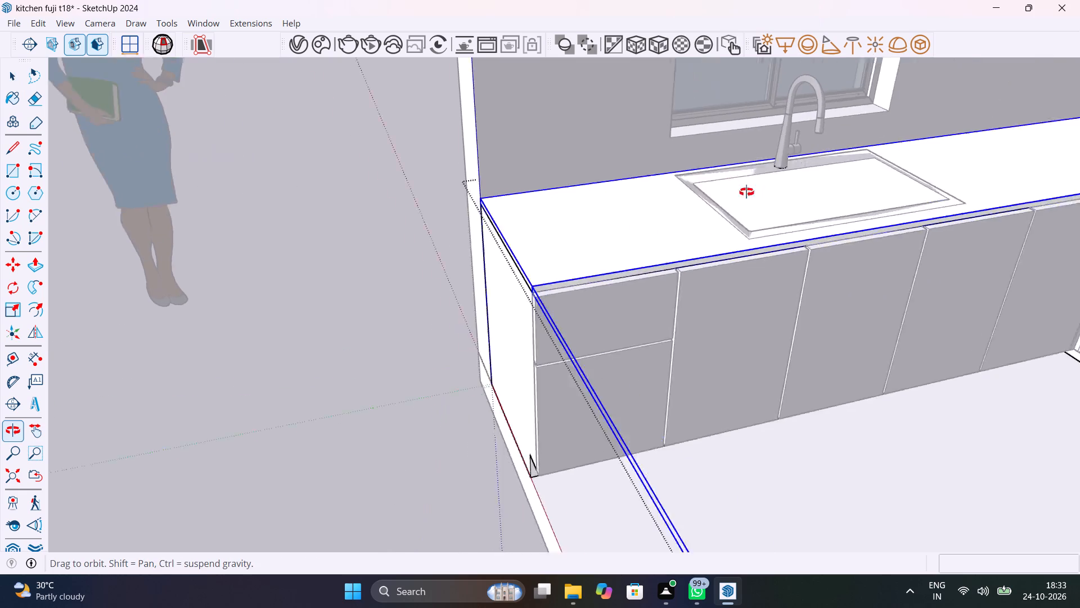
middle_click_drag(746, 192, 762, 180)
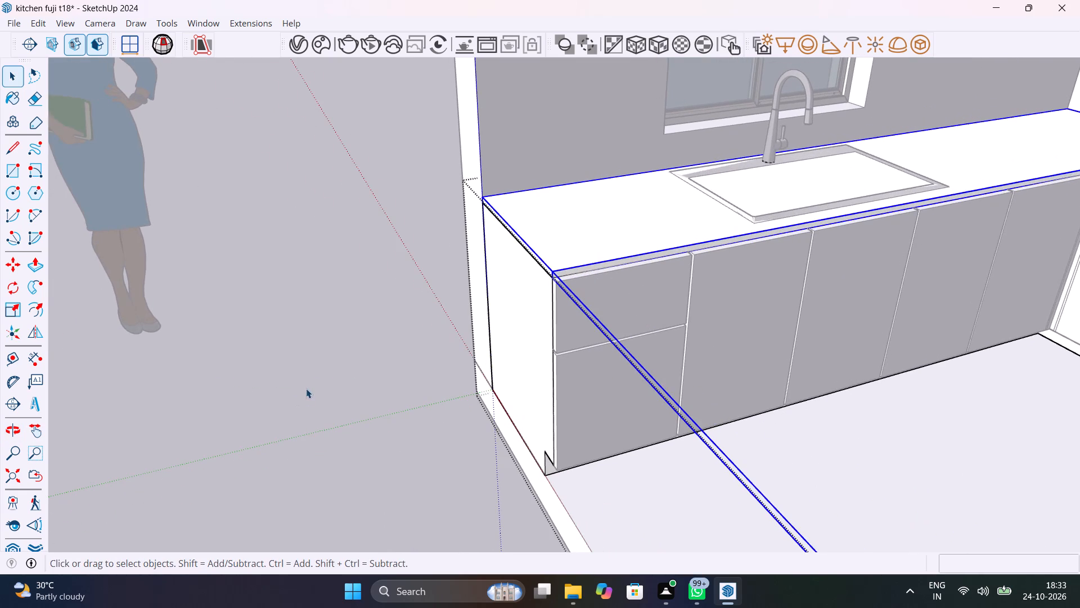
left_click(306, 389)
Select the whole base cabinet and countertop group and intersect its faces with the model.
scroll(306, 388, "down", 6)
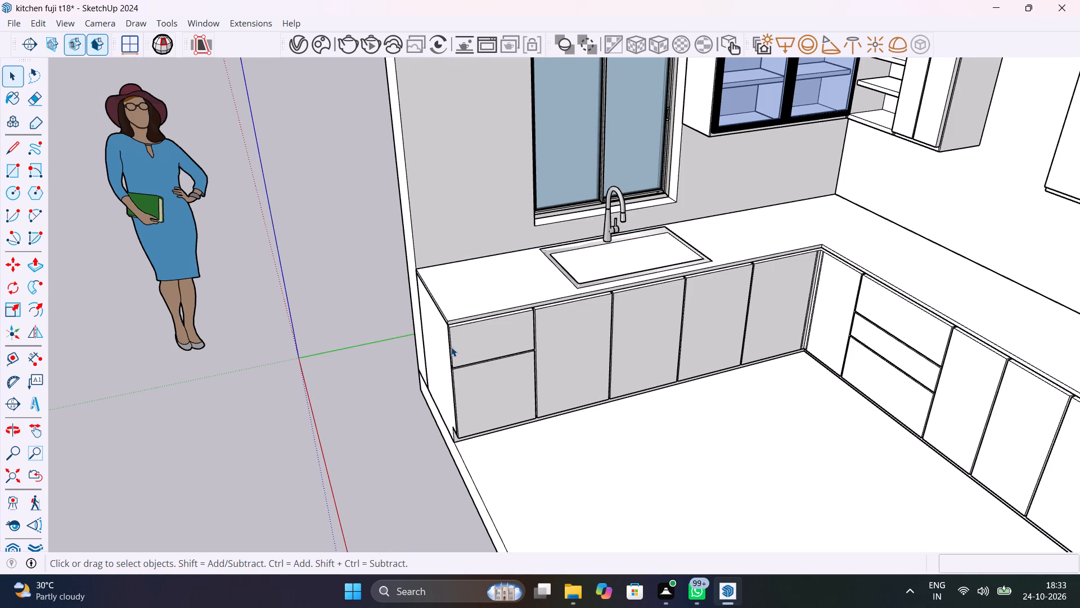
left_click(445, 346)
left_click(445, 346)
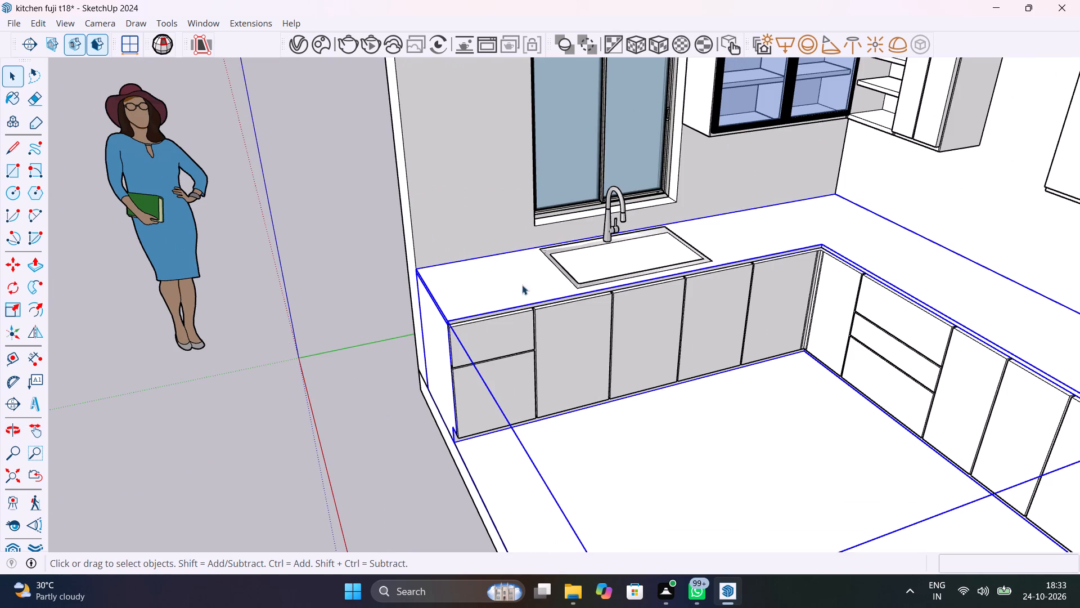
right_click(530, 275)
left_click(717, 204)
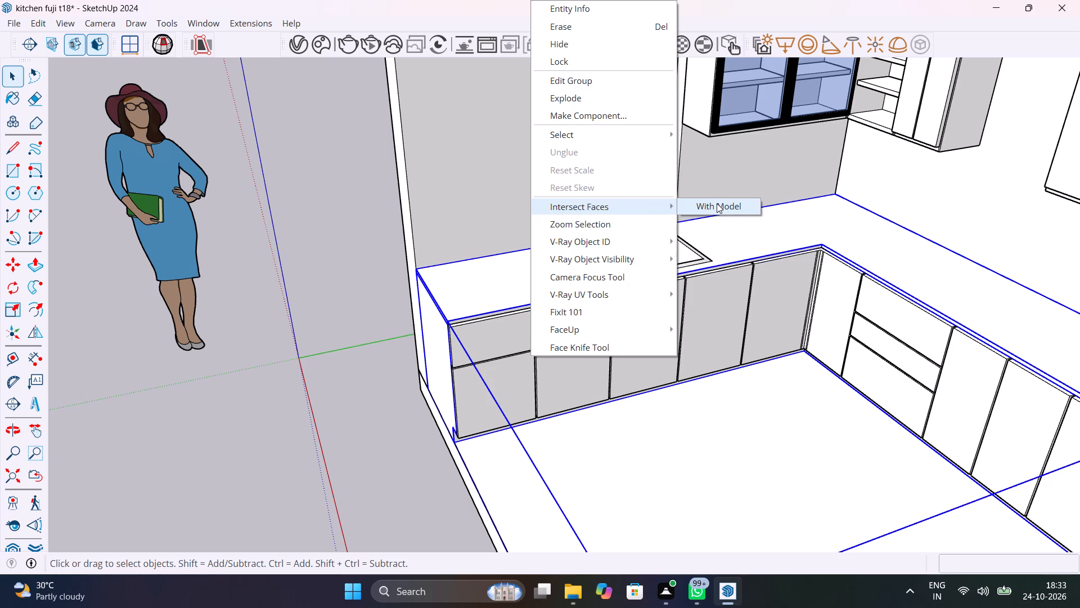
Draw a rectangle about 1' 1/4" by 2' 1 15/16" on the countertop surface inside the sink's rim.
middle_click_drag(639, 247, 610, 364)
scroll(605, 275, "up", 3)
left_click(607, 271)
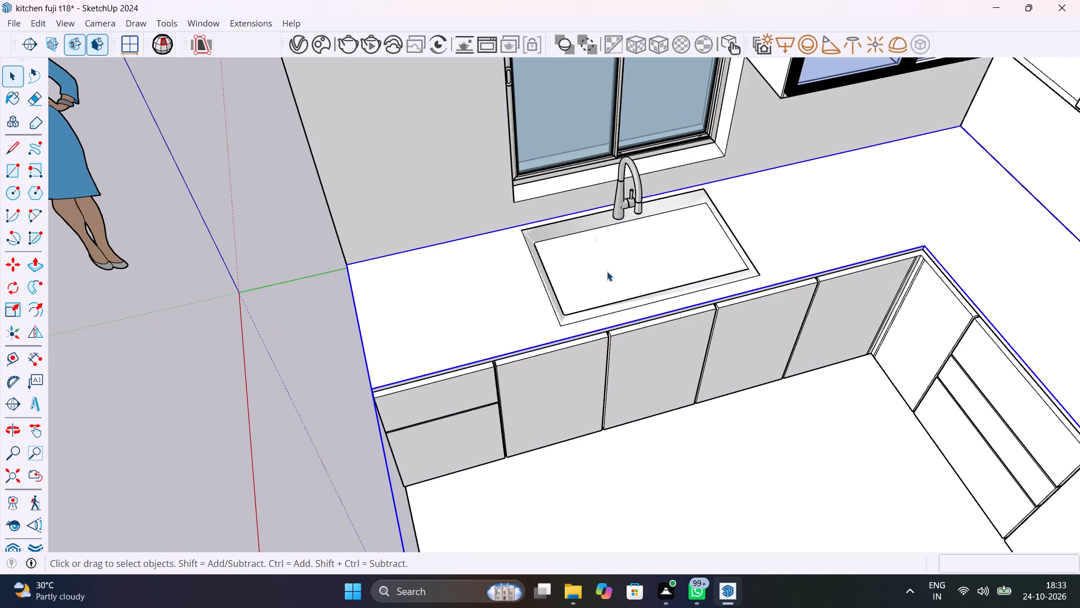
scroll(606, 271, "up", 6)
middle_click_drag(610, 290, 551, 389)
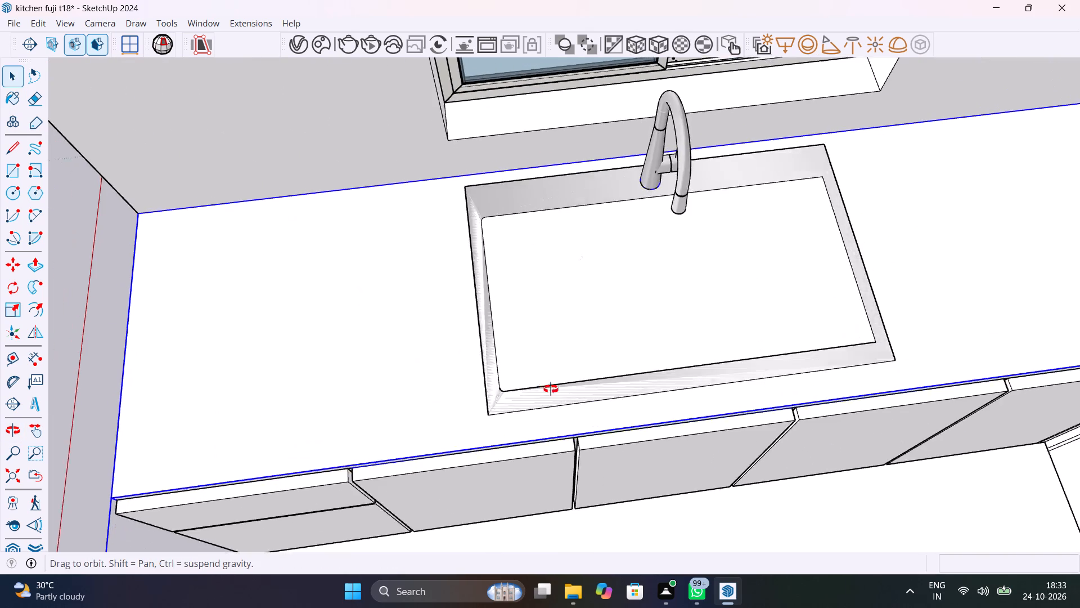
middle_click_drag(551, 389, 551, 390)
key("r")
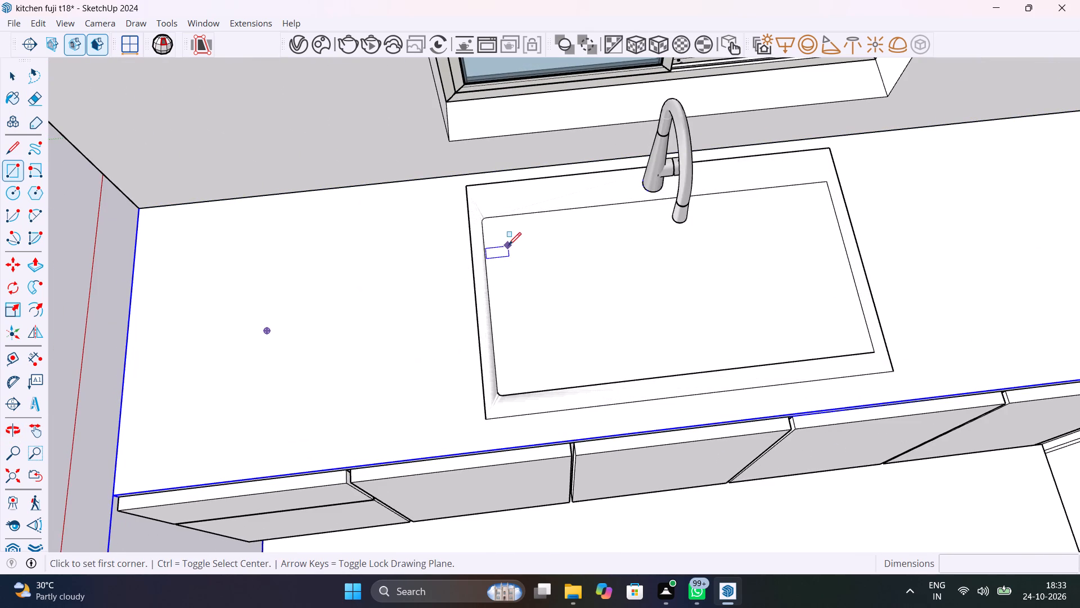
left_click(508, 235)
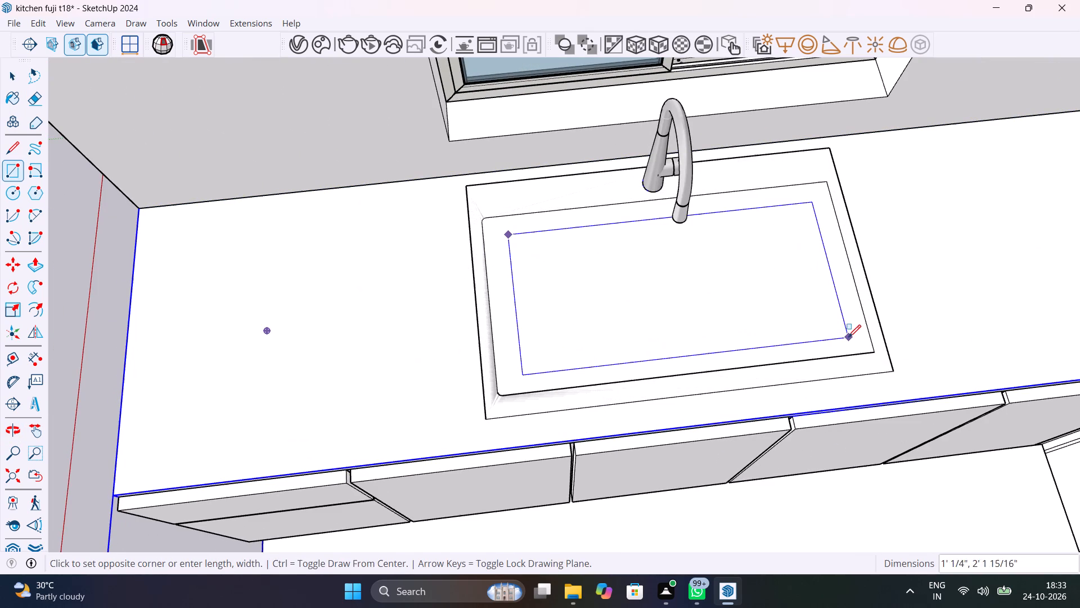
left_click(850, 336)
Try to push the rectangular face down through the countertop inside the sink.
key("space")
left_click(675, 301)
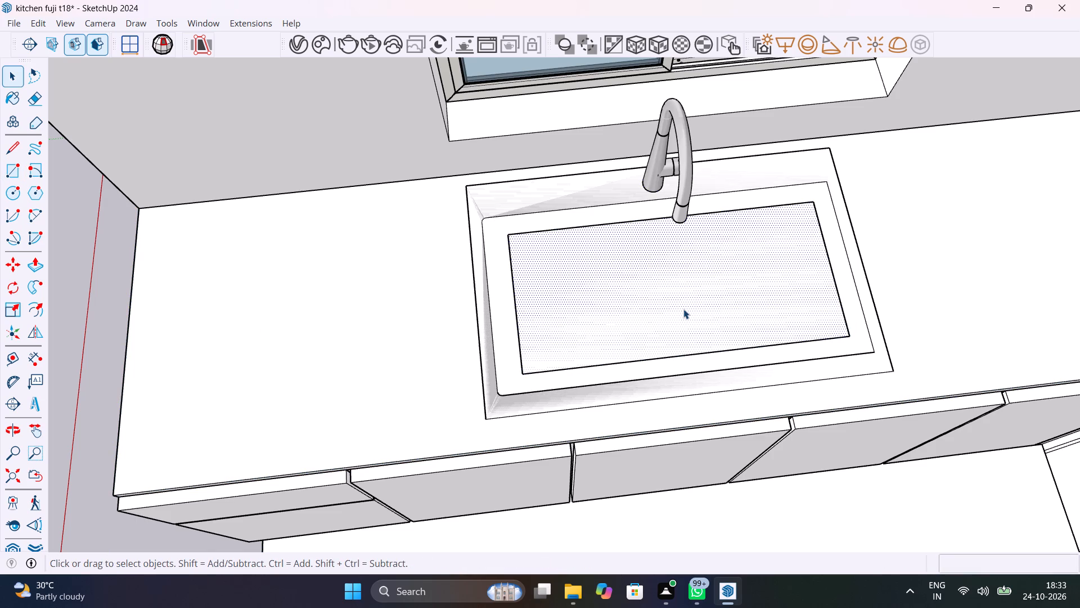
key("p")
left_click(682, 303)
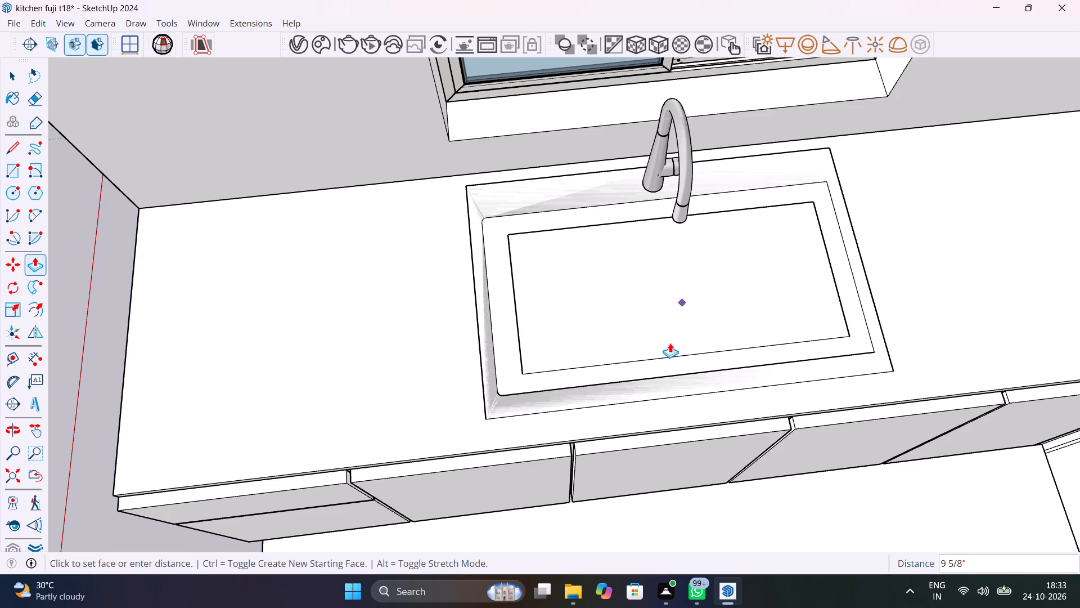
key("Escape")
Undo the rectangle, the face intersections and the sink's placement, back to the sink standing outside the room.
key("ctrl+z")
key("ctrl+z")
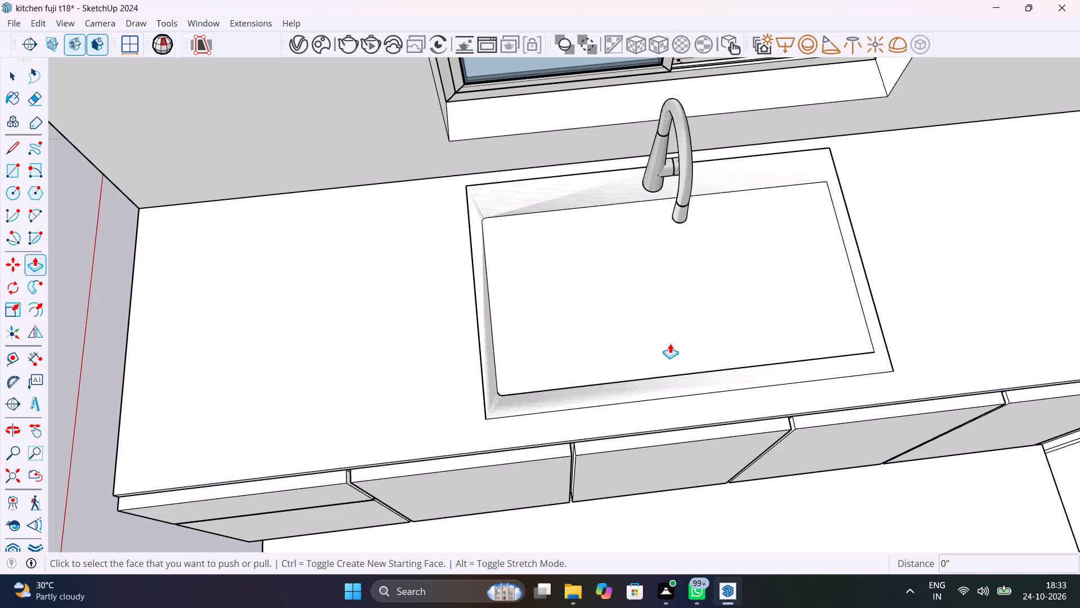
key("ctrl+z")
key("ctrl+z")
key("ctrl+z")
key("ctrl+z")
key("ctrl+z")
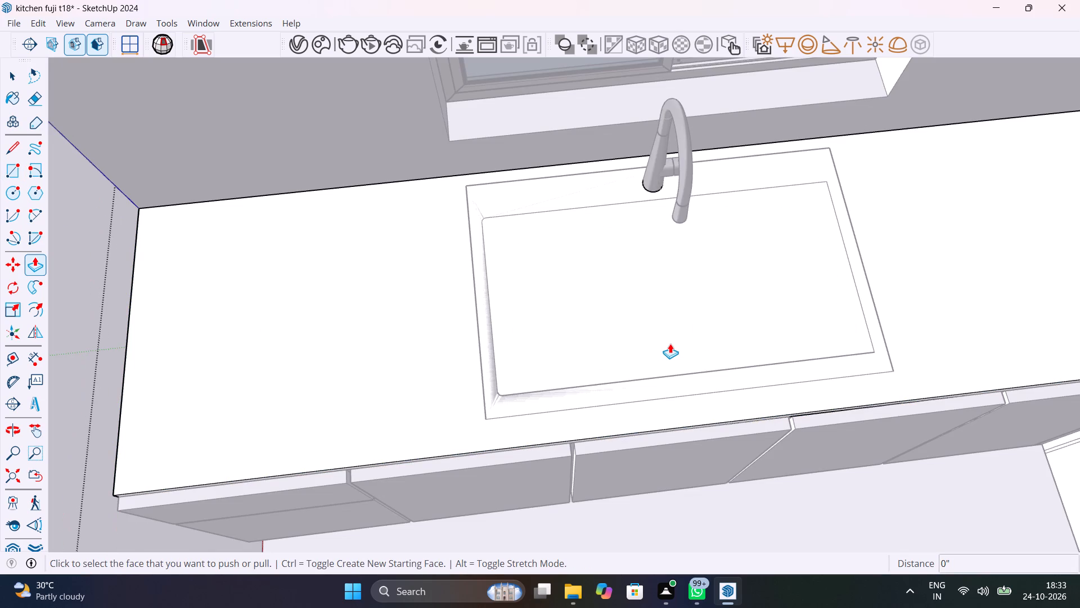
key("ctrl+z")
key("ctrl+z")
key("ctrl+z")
Move the sink with its faucet about 4' 11" from outside the room onto the countertop beneath the window.
scroll(673, 332, "down", 5)
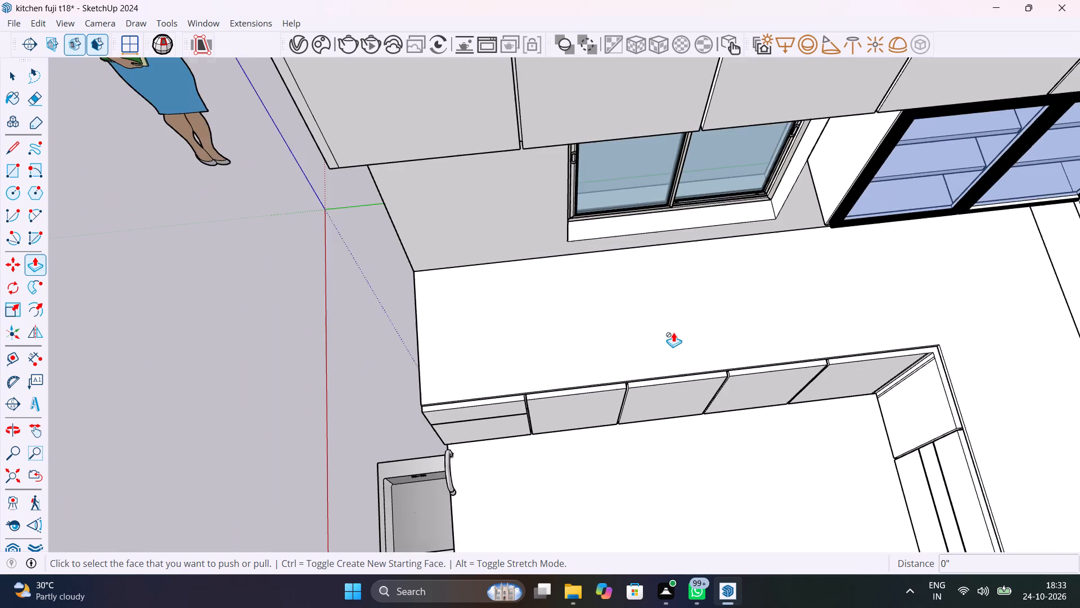
scroll(673, 332, "down", 4)
key("space")
middle_click_drag(669, 344, 783, 234)
left_click(569, 370)
middle_click_drag(569, 370, 714, 180)
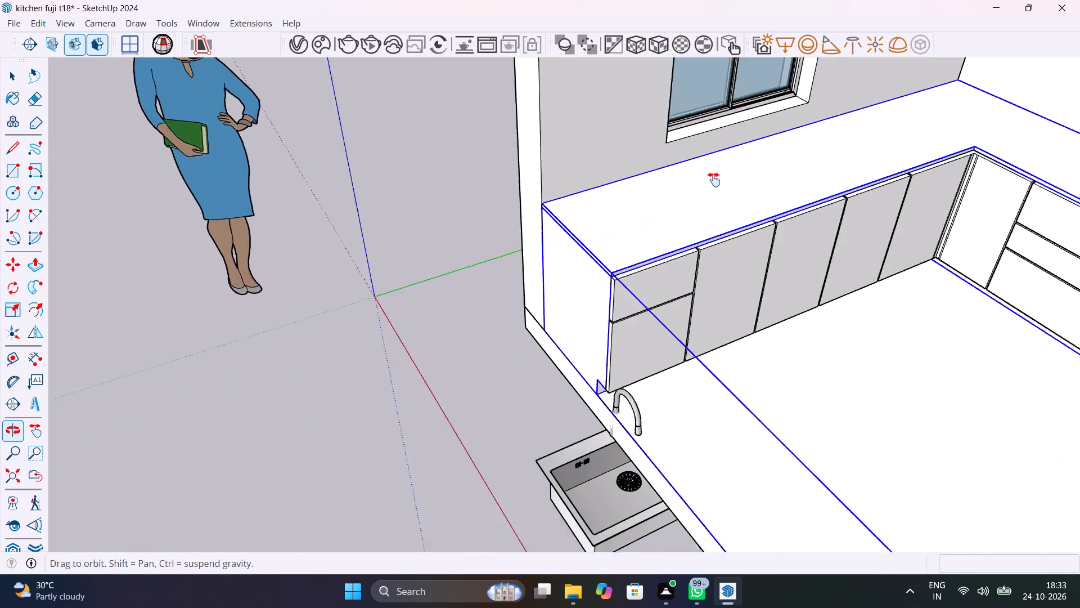
middle_click_drag(714, 180, 737, 162)
scroll(636, 248, "up", 8)
middle_click_drag(654, 285, 713, 218)
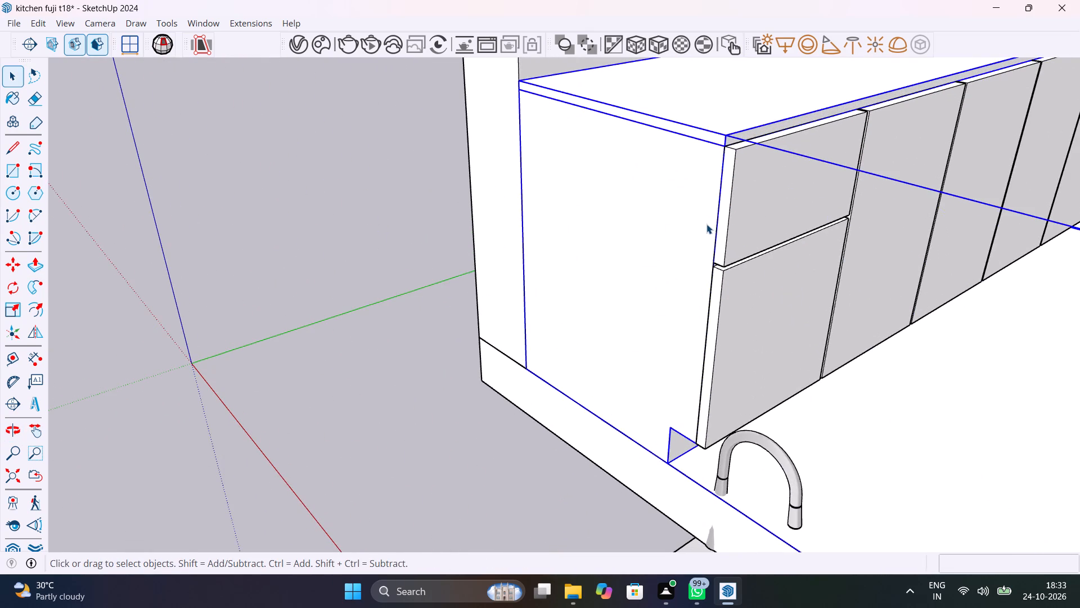
scroll(706, 223, "down", 9)
left_click(584, 400)
left_click(732, 461)
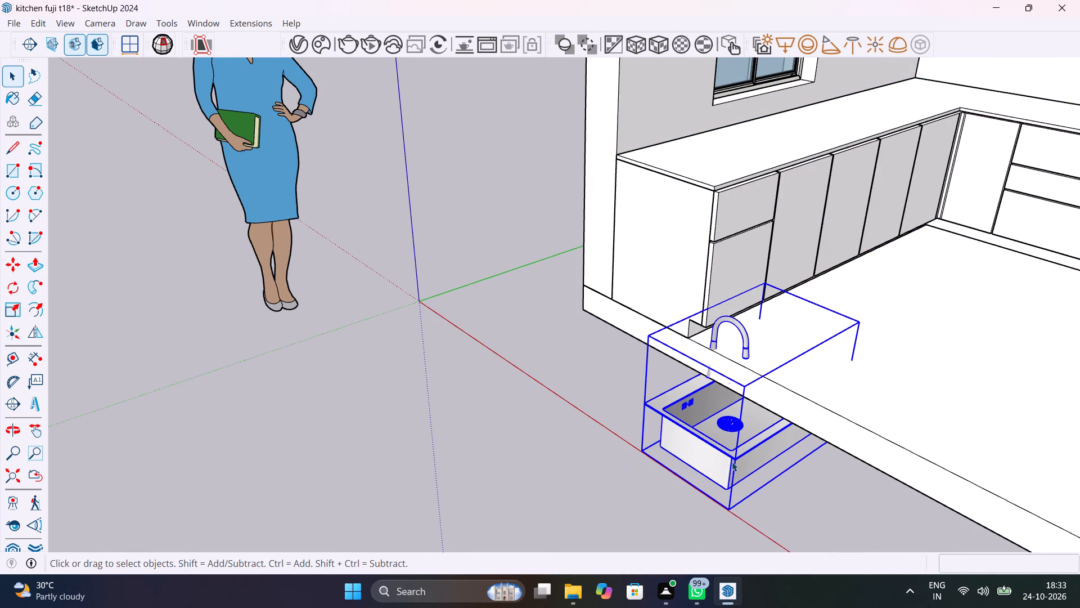
key("m")
left_click(731, 463)
middle_click_drag(741, 289, 719, 341)
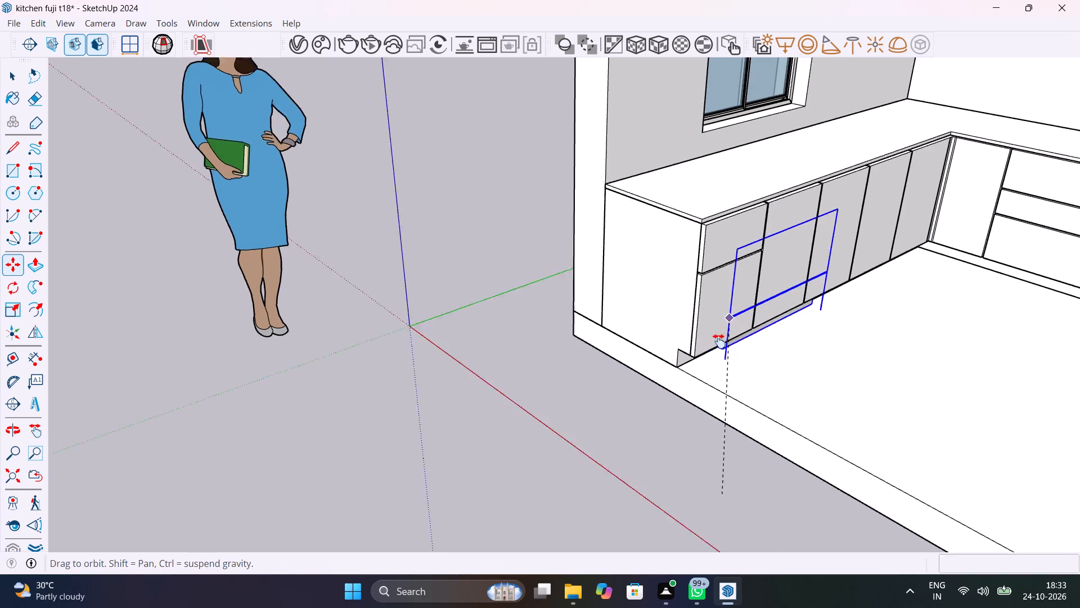
middle_click_drag(719, 341, 611, 463)
scroll(664, 341, "up", 6)
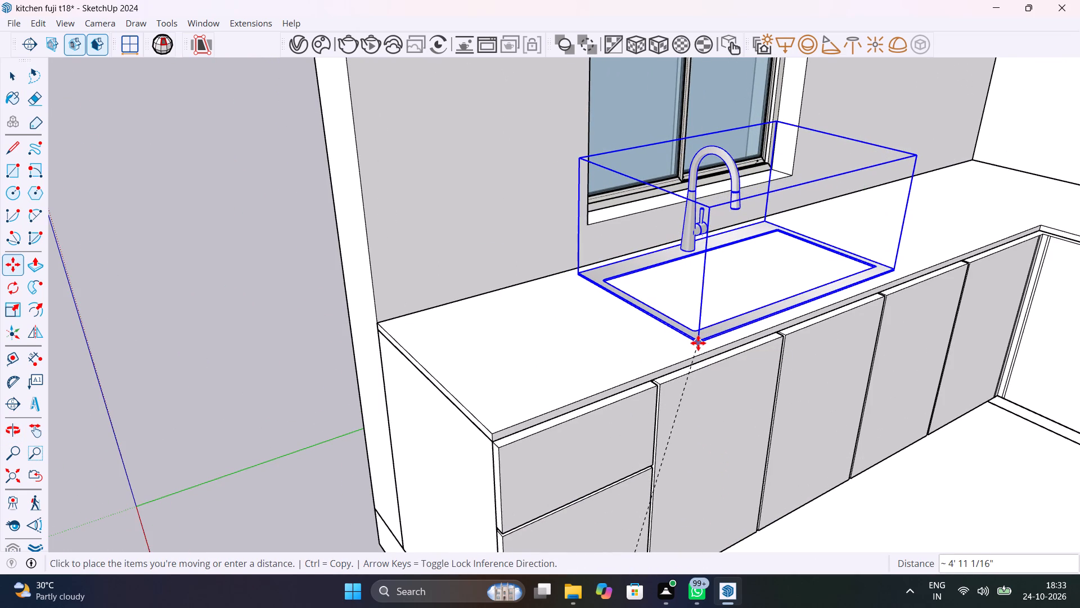
left_click(698, 343)
Nudge the sink about 3/16" from its front corner to adjust how its rim sits on the countertop.
middle_click_drag(704, 348, 569, 386)
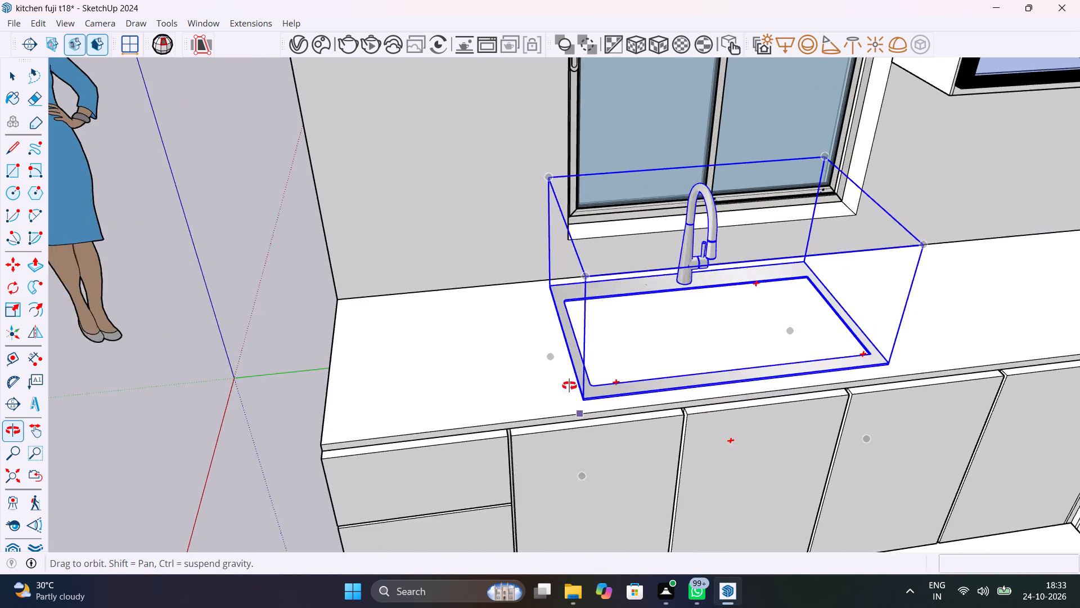
middle_click_drag(569, 386, 644, 274)
scroll(644, 283, "up", 8)
left_click(656, 281)
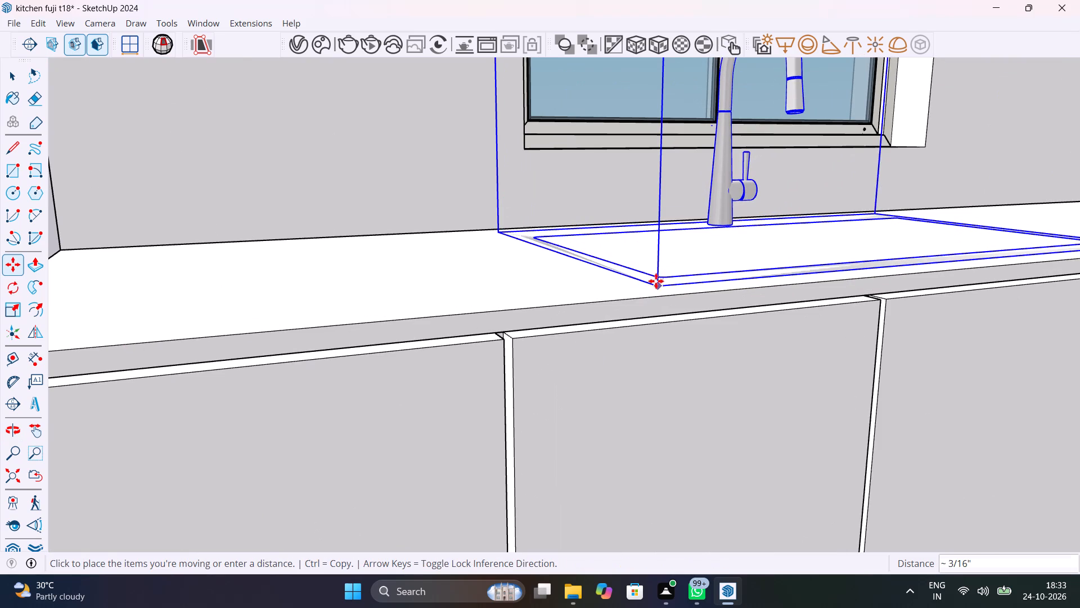
left_click(653, 285)
scroll(672, 312, "down", 7)
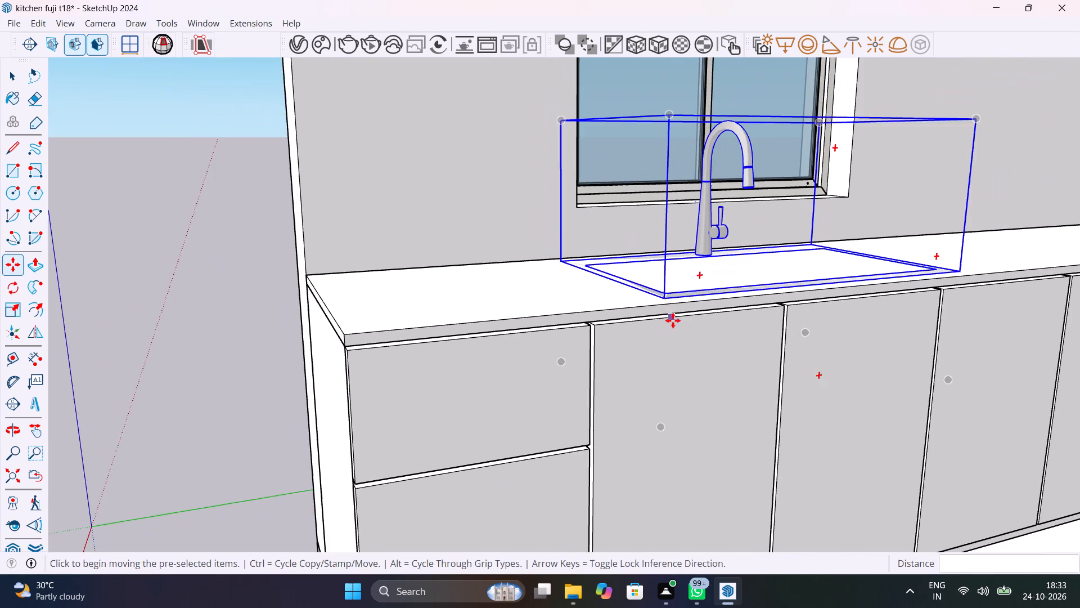
Select the whole base cabinet and countertop group and intersect its faces with the model.
middle_click_drag(673, 319, 571, 481)
key("space")
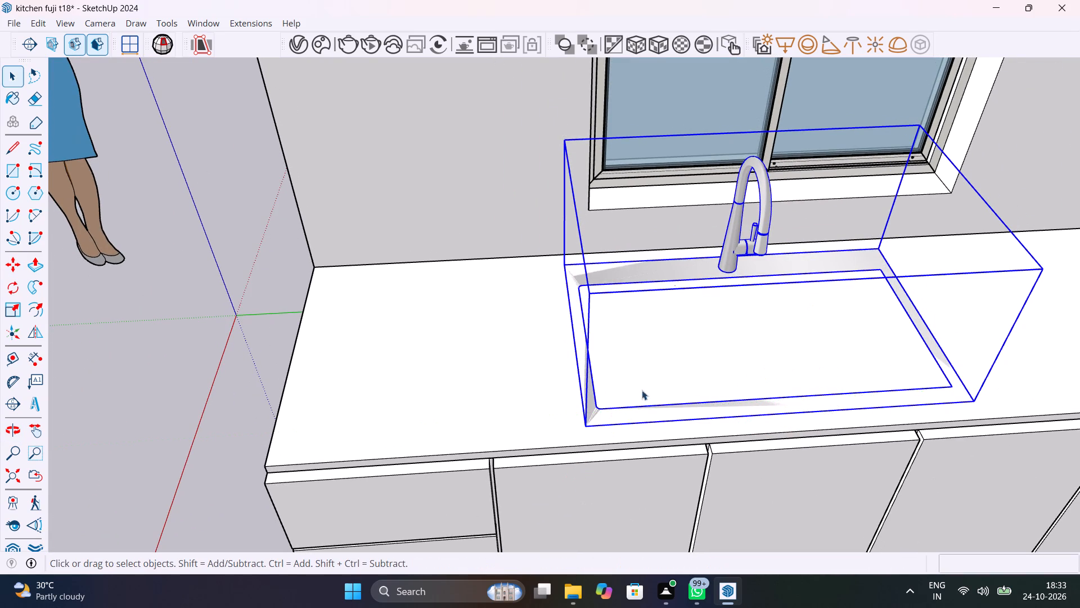
left_click(663, 353)
right_click(641, 354)
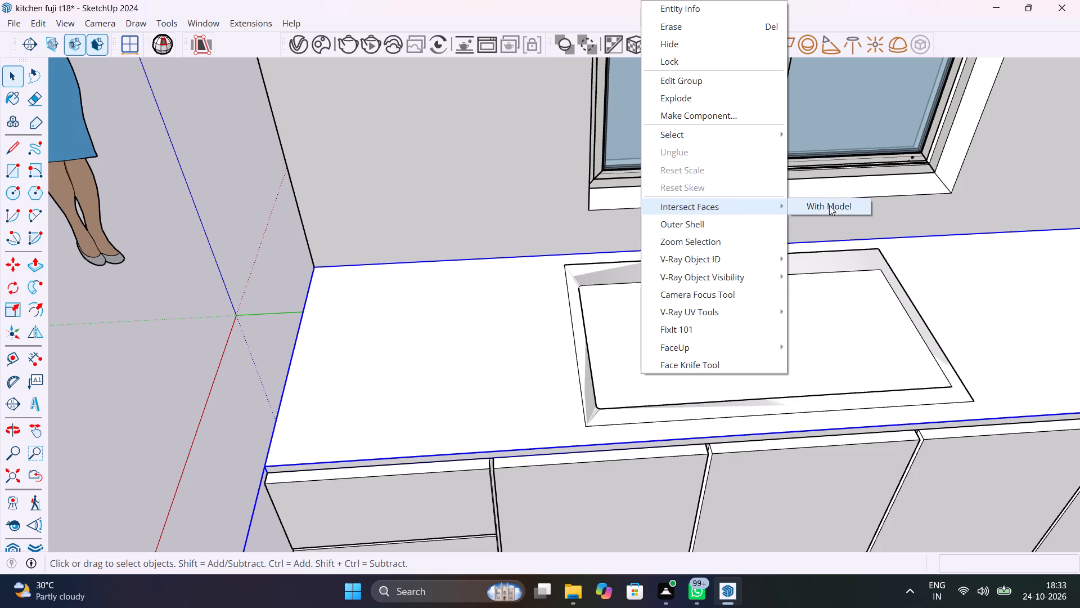
left_click(834, 204)
Open the base cabinet group and run FixIt 101 on the countertop group inside it.
left_click(682, 348)
double_click(682, 349)
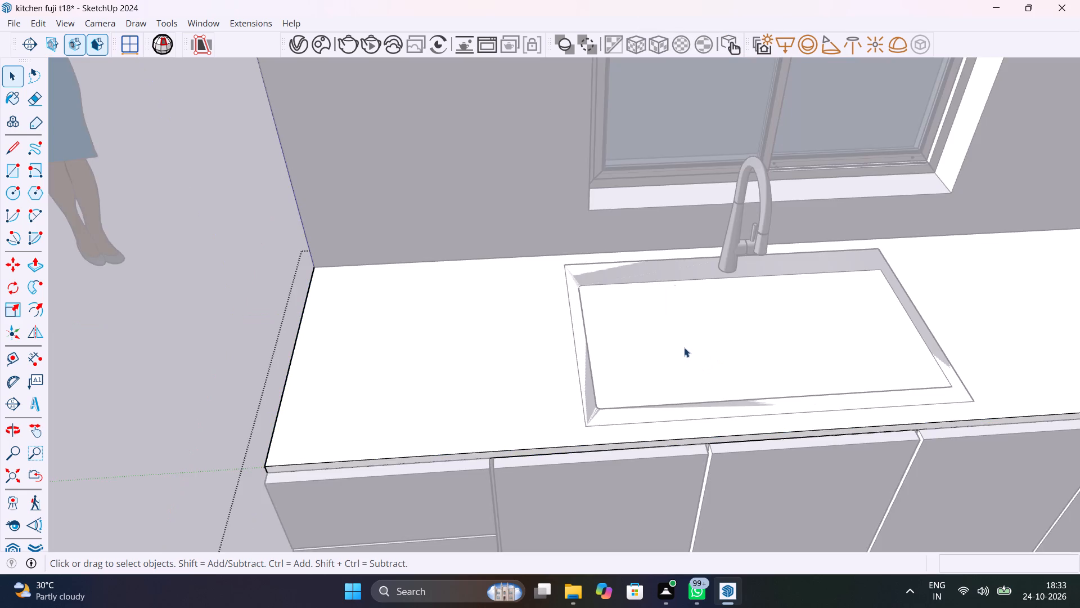
scroll(686, 345, "up", 6)
middle_click_drag(738, 360, 745, 410)
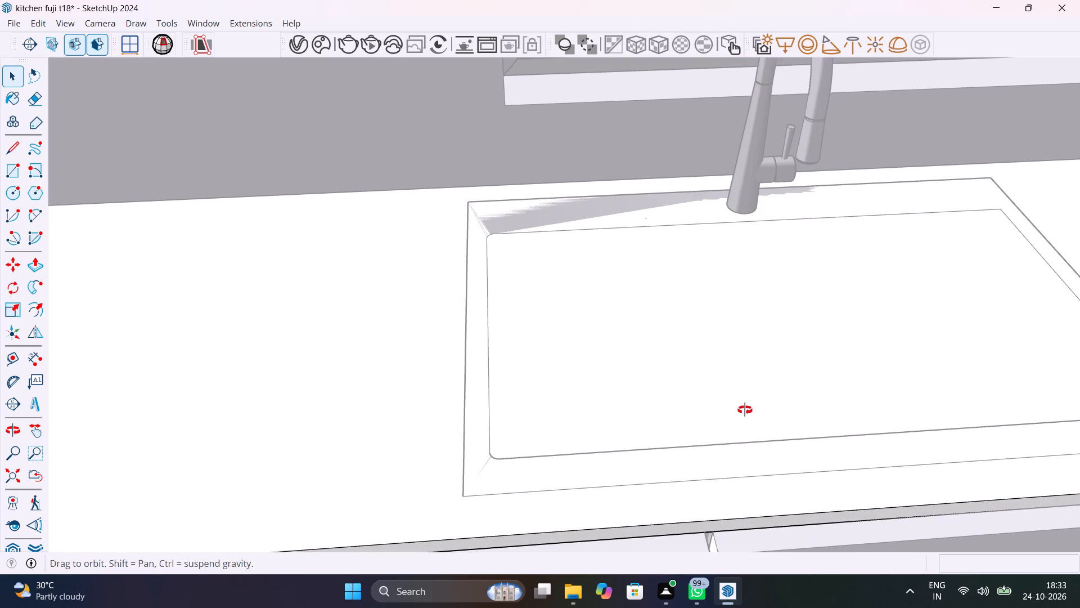
middle_click_drag(745, 410, 745, 410)
scroll(745, 410, "up", 1)
right_click(764, 357)
right_click(764, 357)
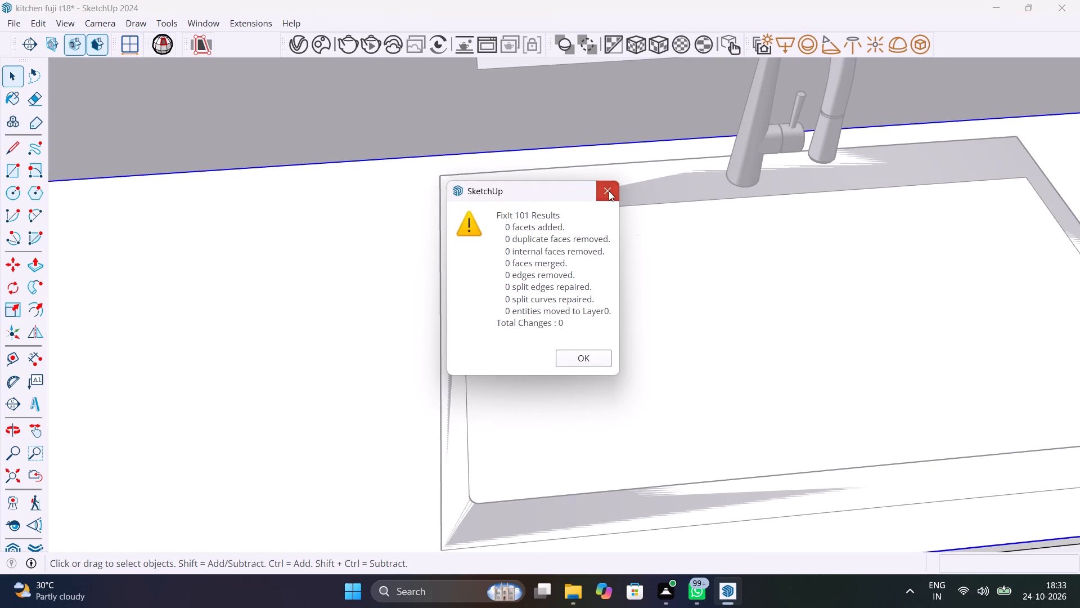
left_click(609, 191)
Intersect the countertop group's faces with the model from within the base cabinet group.
scroll(684, 253, "down", 11)
right_click(598, 291)
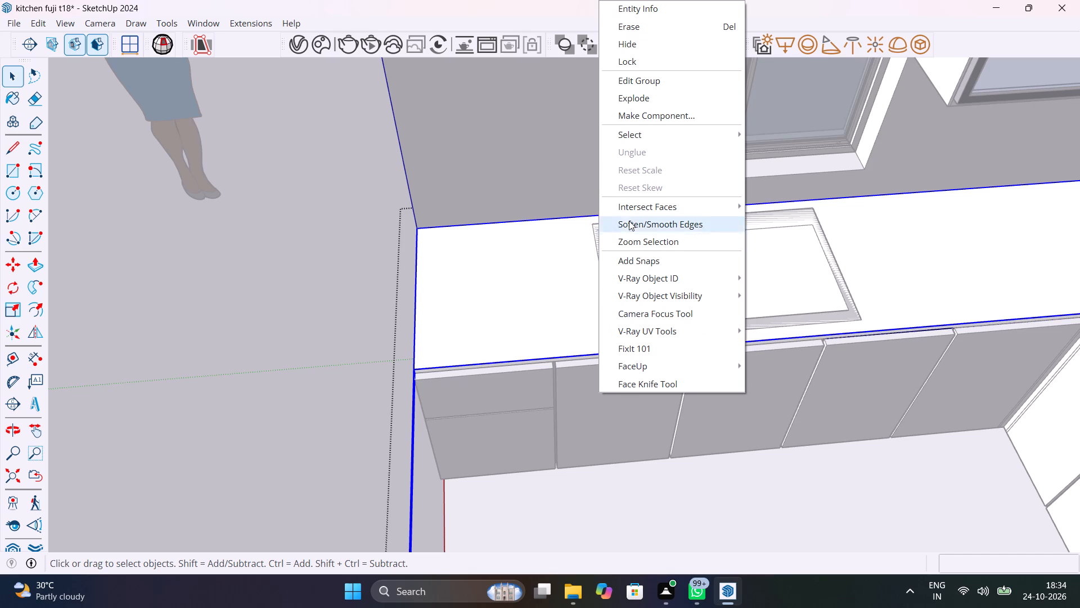
left_click(802, 203)
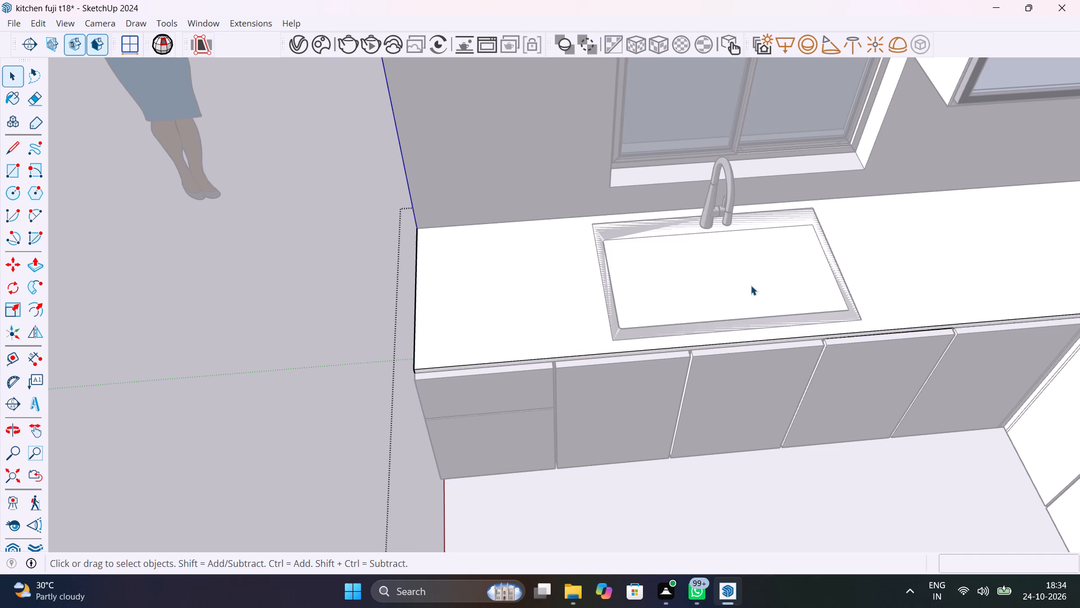
Draw a rectangle on the countertop surface inside the sink's rim, within the base cabinet group.
left_click(751, 285)
scroll(751, 285, "up", 5)
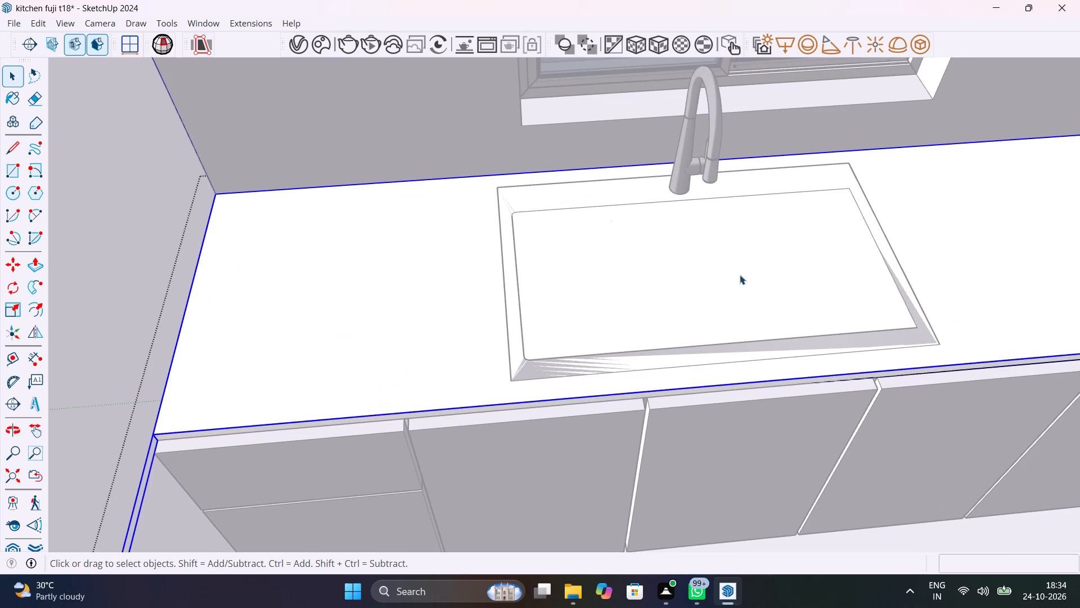
key("r")
left_click(541, 227)
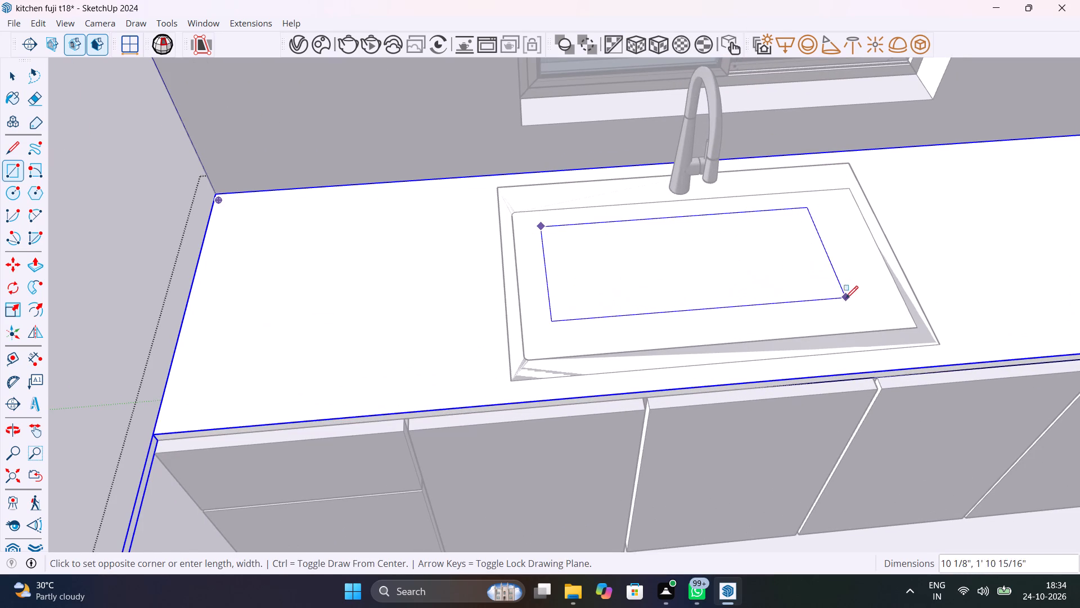
left_click(859, 303)
Push the rectangular face down about 1' 2 3/4" below the countertop surface.
key("space")
left_click(739, 280)
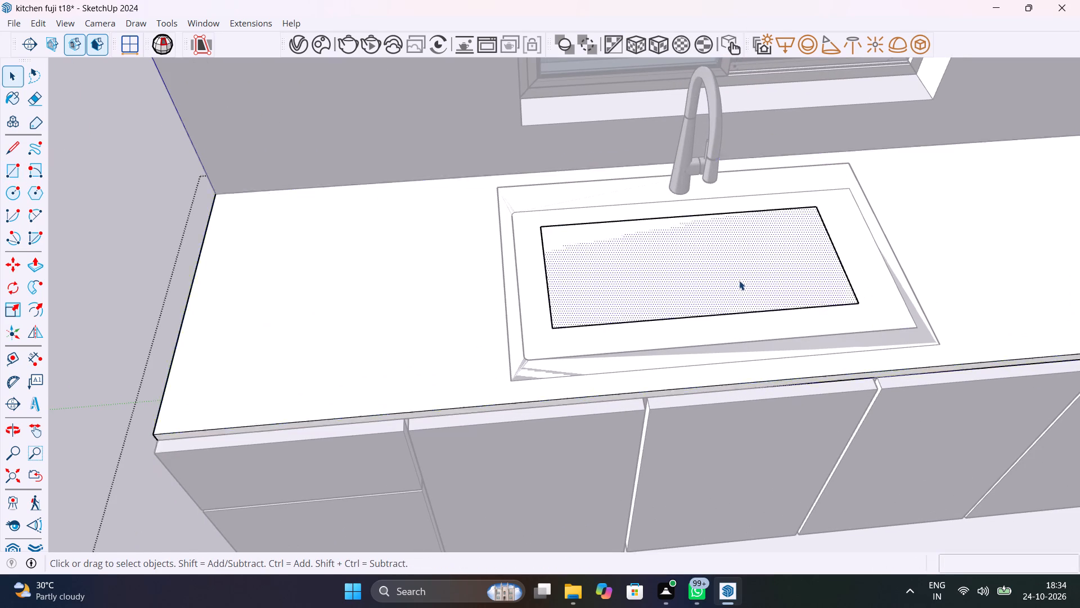
middle_click_drag(741, 280, 748, 310)
key("p")
left_click(726, 278)
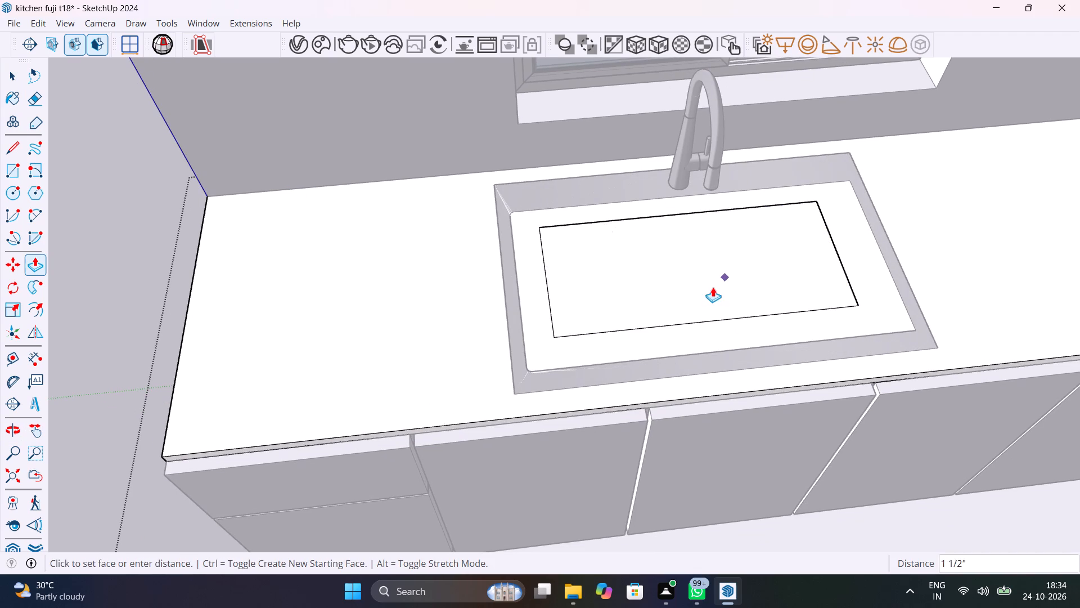
middle_click_drag(746, 284, 755, 408)
left_click(677, 311)
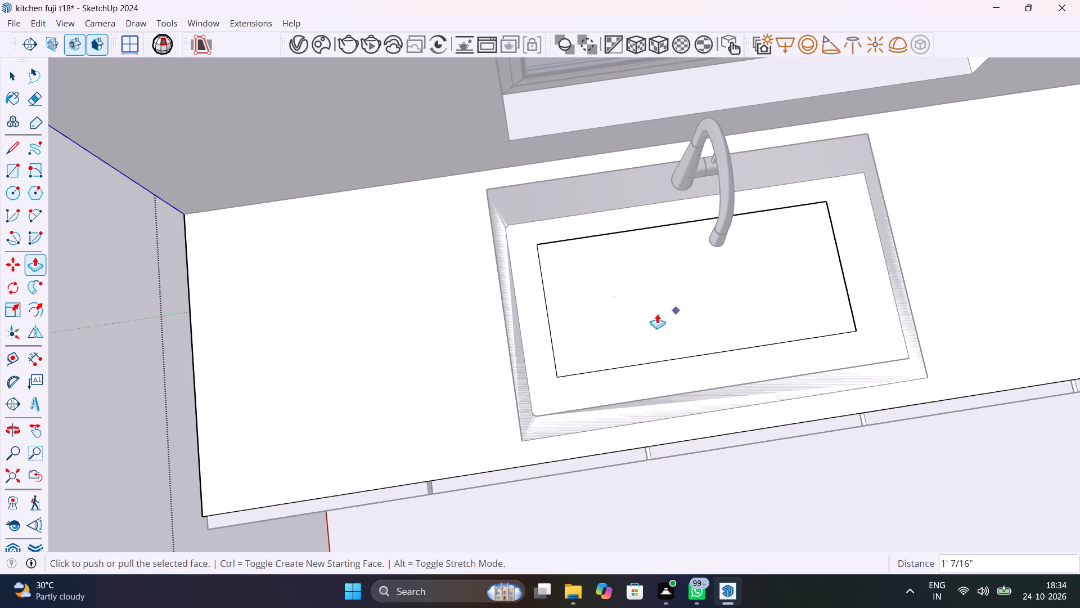
middle_click_drag(633, 330, 717, 91)
left_click(660, 243)
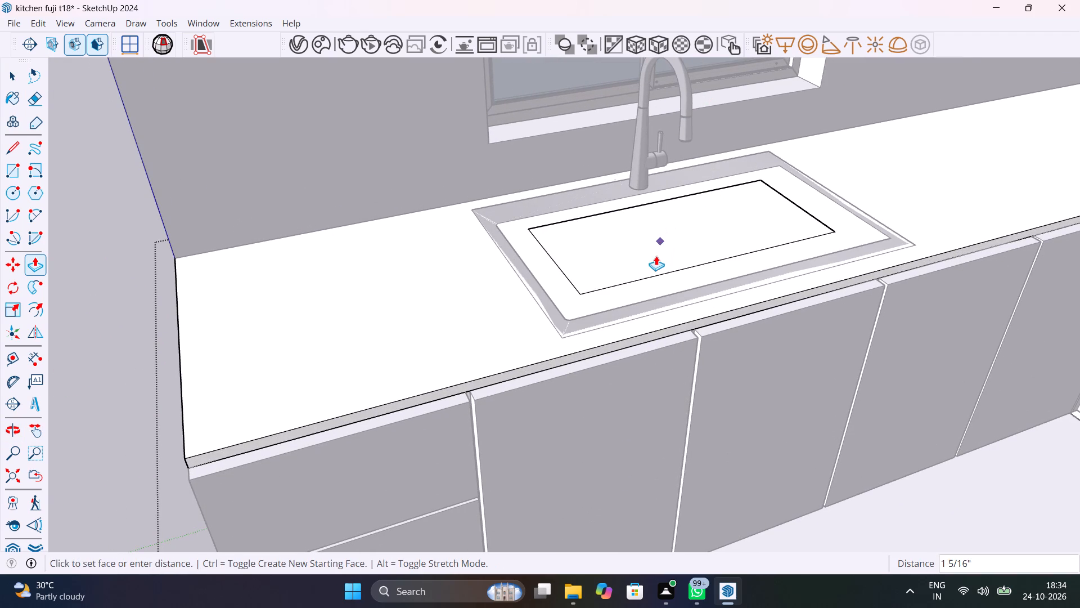
key("Escape")
left_click(634, 248)
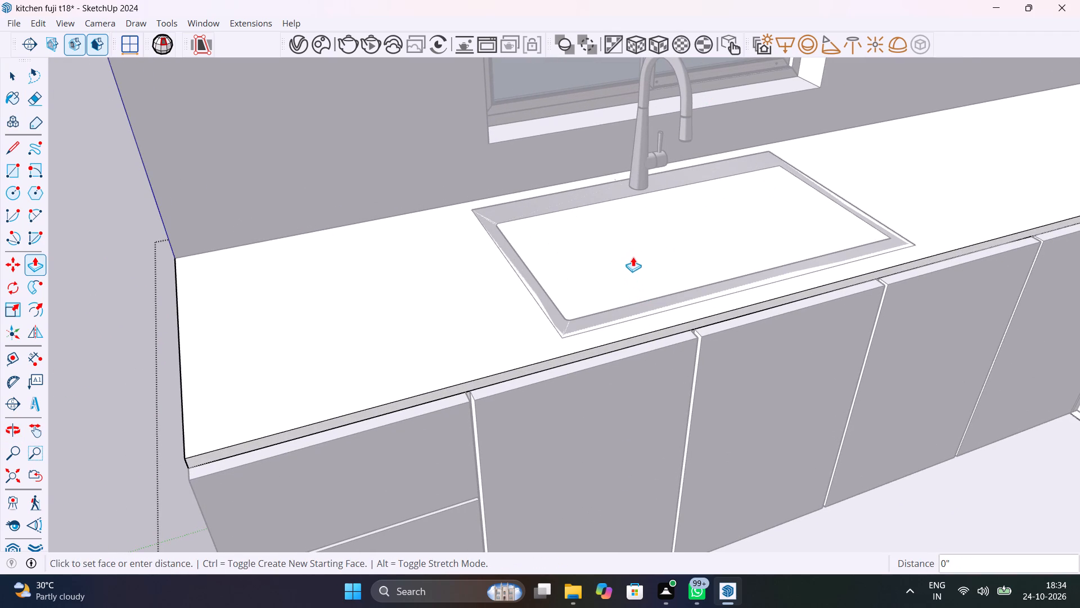
left_click(642, 386)
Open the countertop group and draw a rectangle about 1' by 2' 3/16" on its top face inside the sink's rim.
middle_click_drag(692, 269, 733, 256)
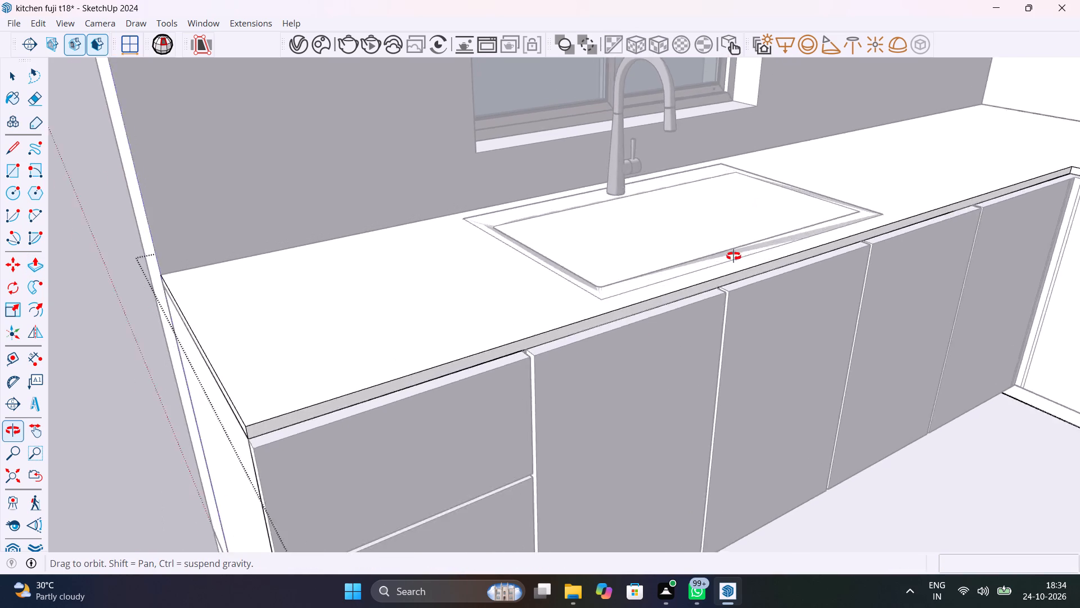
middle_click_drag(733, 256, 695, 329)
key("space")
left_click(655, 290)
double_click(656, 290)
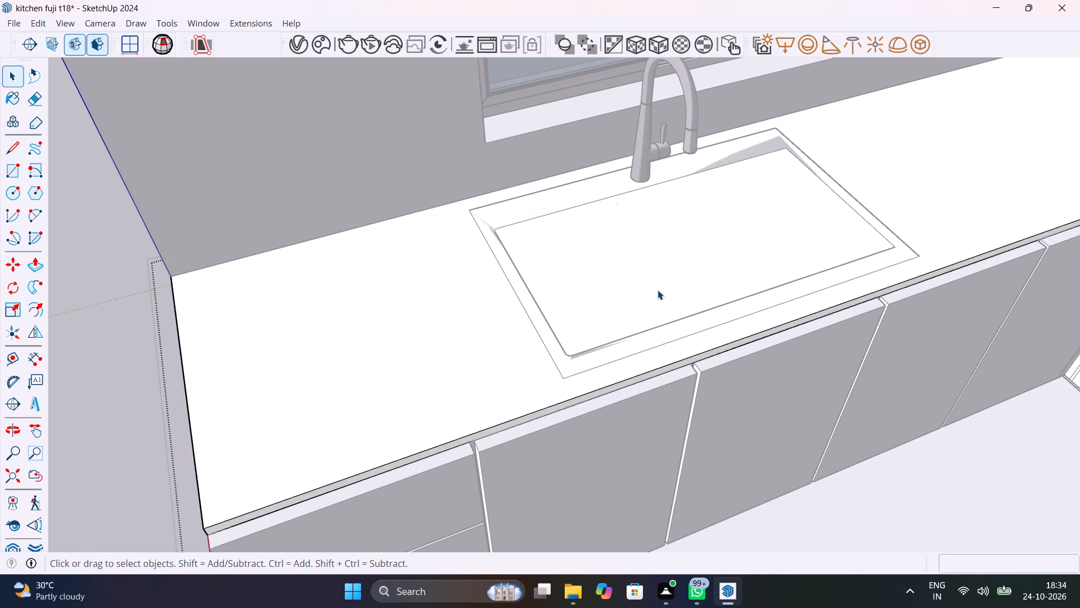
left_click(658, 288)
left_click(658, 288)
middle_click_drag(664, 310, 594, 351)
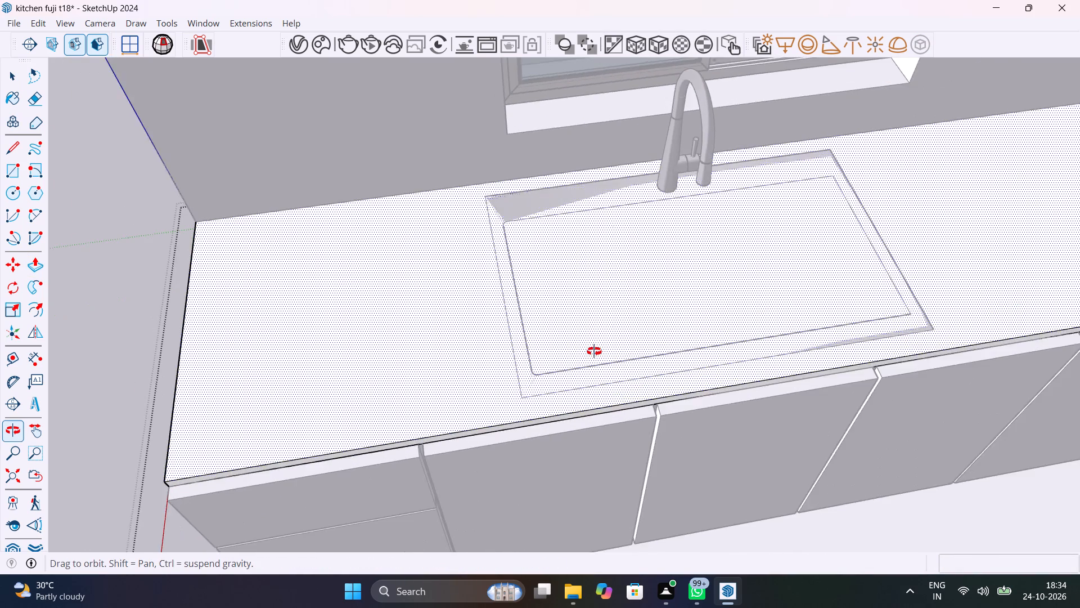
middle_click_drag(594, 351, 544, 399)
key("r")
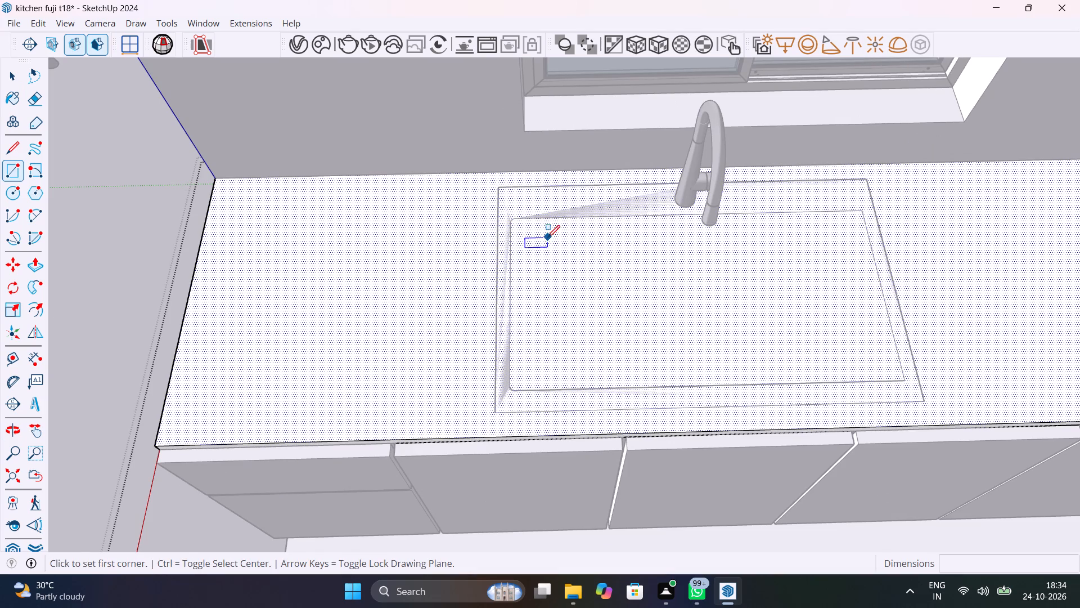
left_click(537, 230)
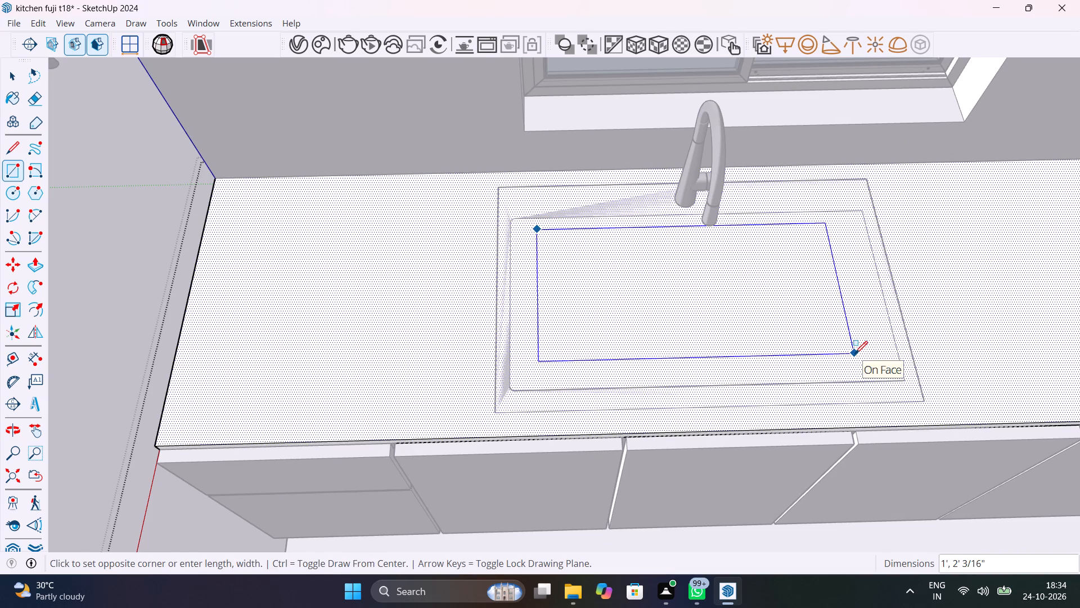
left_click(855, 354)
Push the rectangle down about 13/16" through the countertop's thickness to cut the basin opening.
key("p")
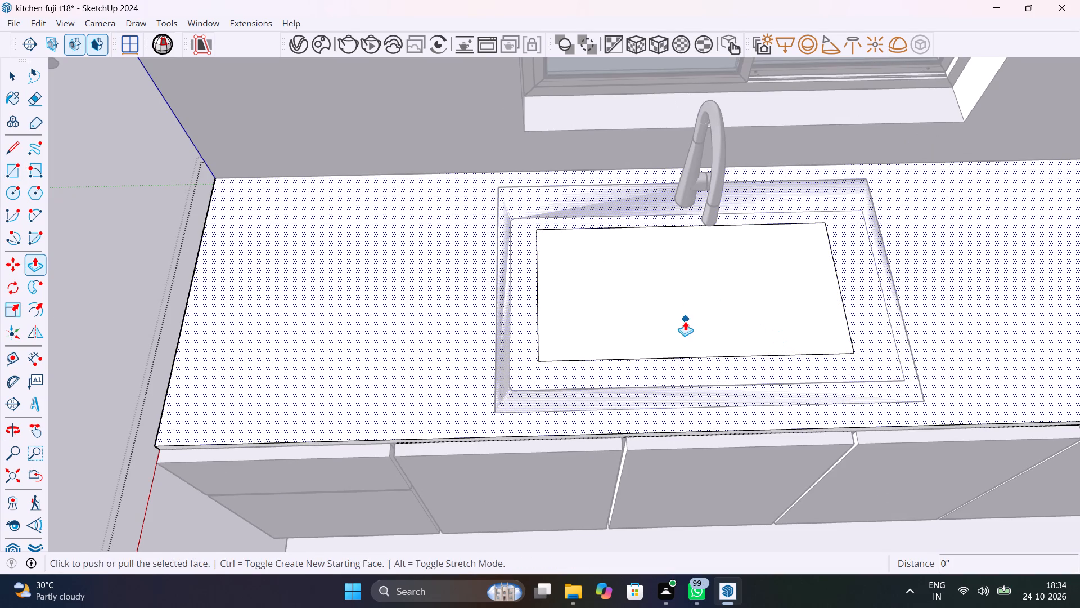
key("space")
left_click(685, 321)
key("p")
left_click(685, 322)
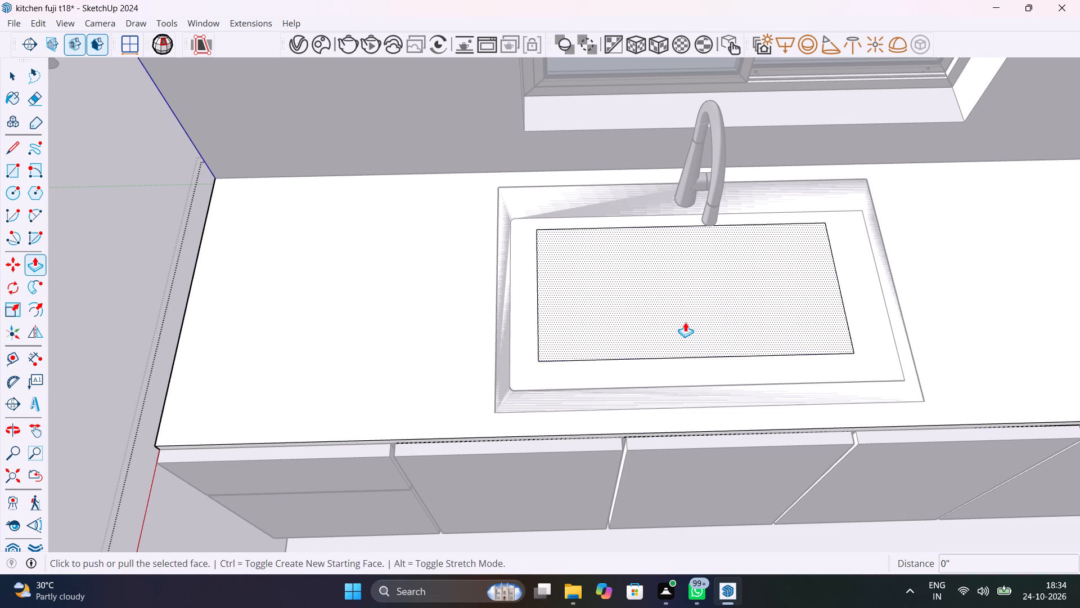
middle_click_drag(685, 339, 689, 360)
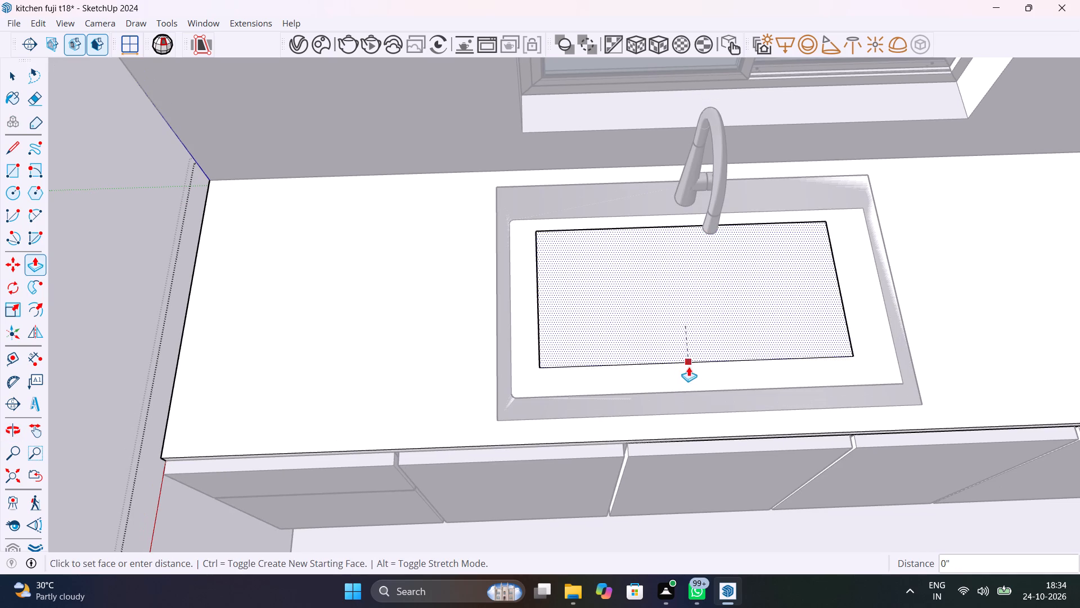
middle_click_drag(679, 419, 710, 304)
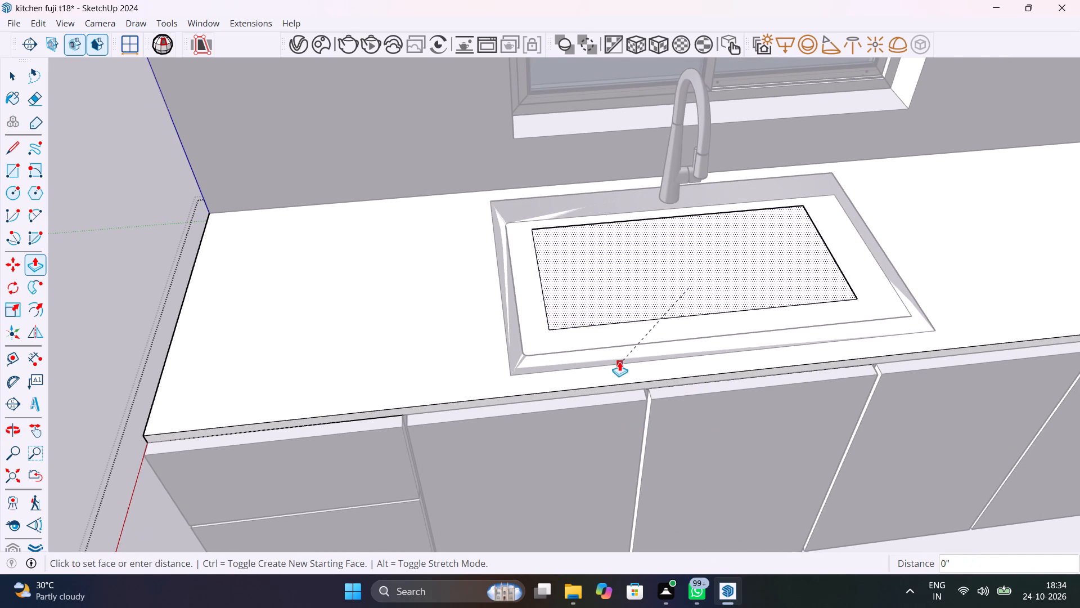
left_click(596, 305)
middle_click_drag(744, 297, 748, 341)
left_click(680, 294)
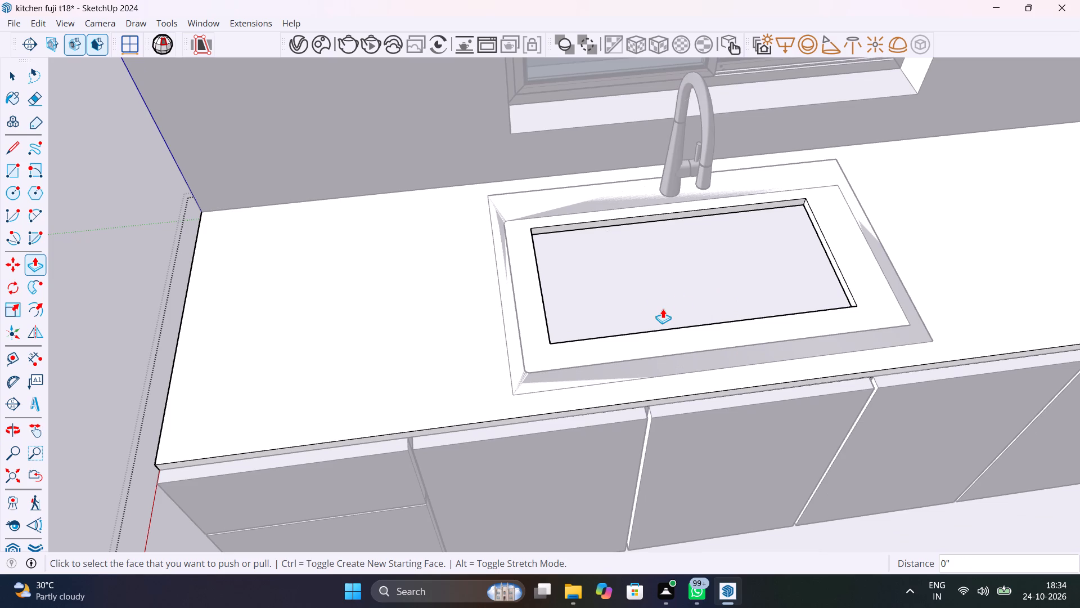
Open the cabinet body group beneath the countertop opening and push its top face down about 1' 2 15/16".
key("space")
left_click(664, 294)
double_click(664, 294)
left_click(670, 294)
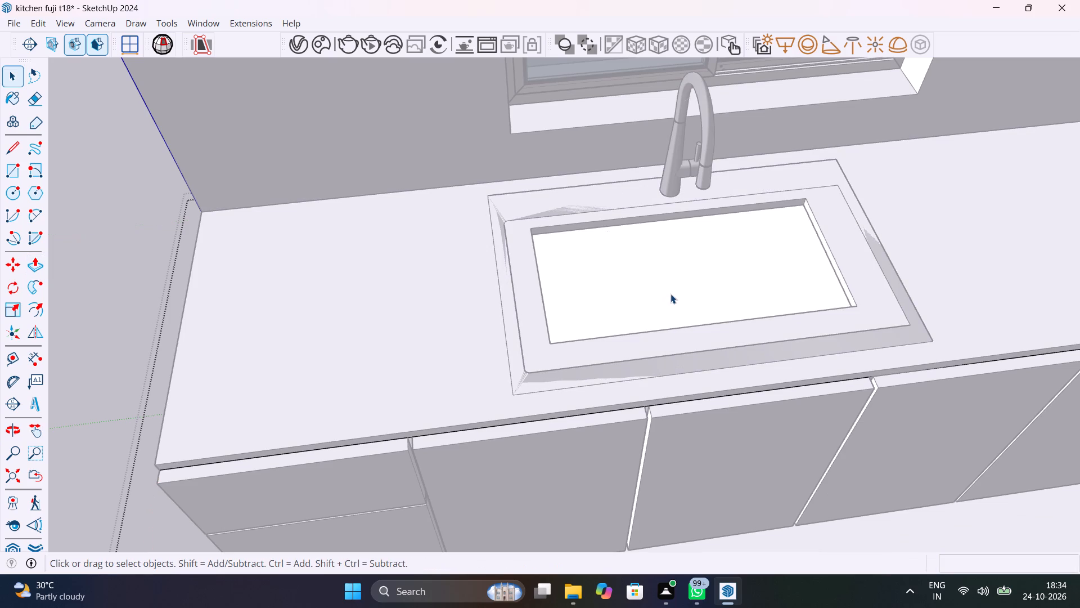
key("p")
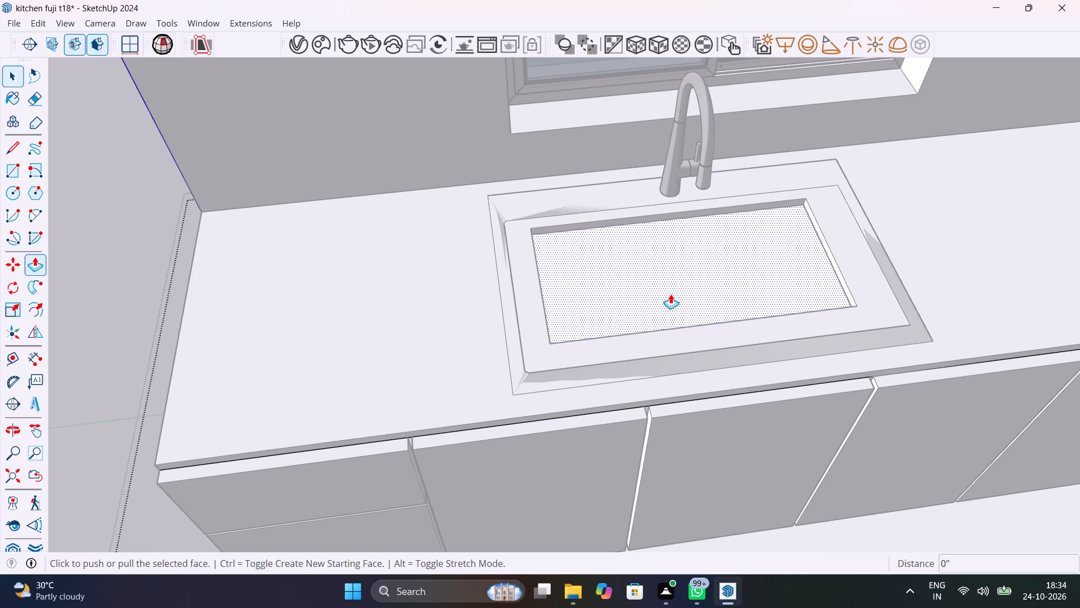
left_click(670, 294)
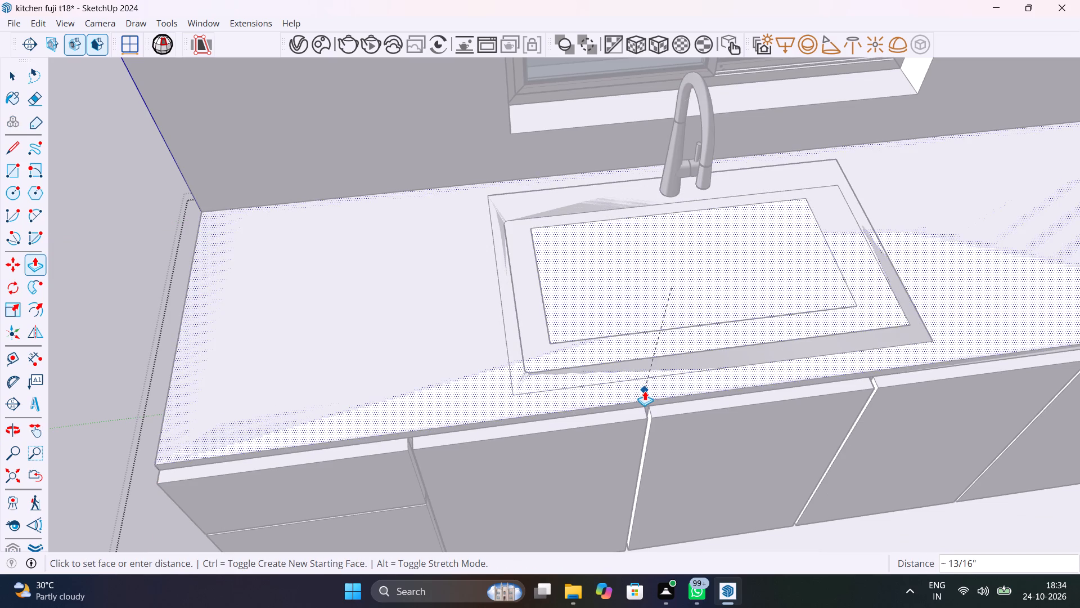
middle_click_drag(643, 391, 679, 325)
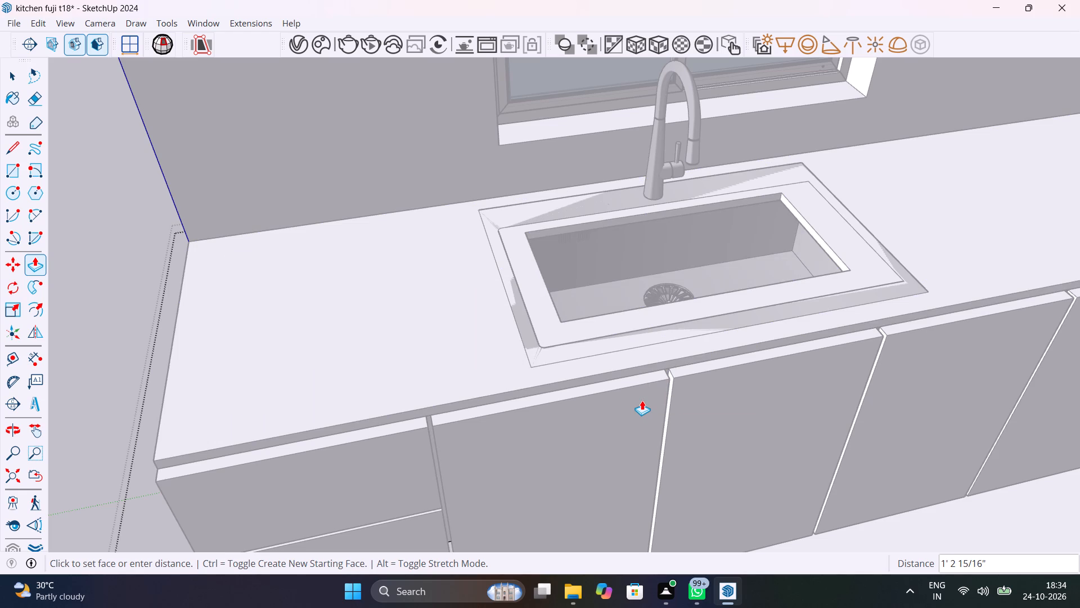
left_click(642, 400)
Examine the sink basin and the lowered cabinet body from the open cabinet end and from above, closing the open groups.
scroll(660, 348, "down", 10)
middle_click_drag(694, 376, 696, 375)
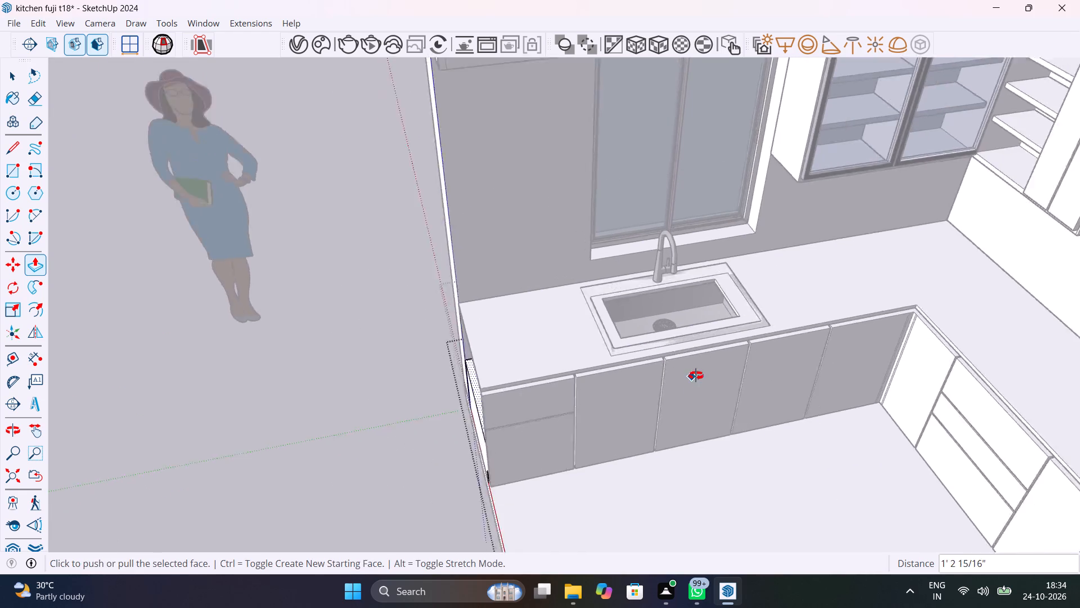
middle_click_drag(696, 375, 1043, 146)
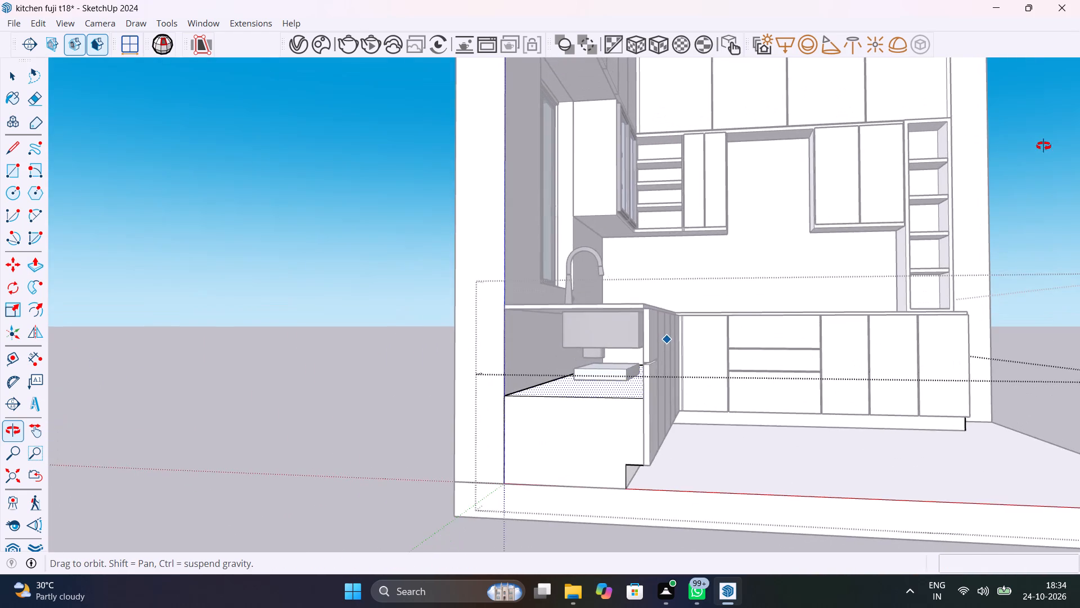
middle_click_drag(1043, 146, 1061, 189)
scroll(593, 412, "up", 10)
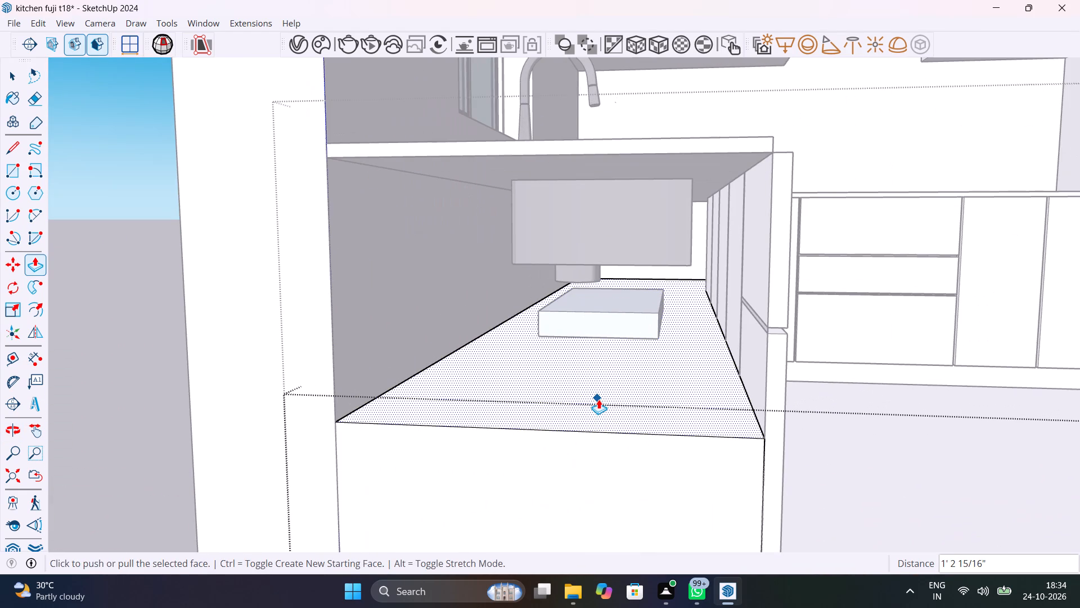
scroll(598, 399, "down", 9)
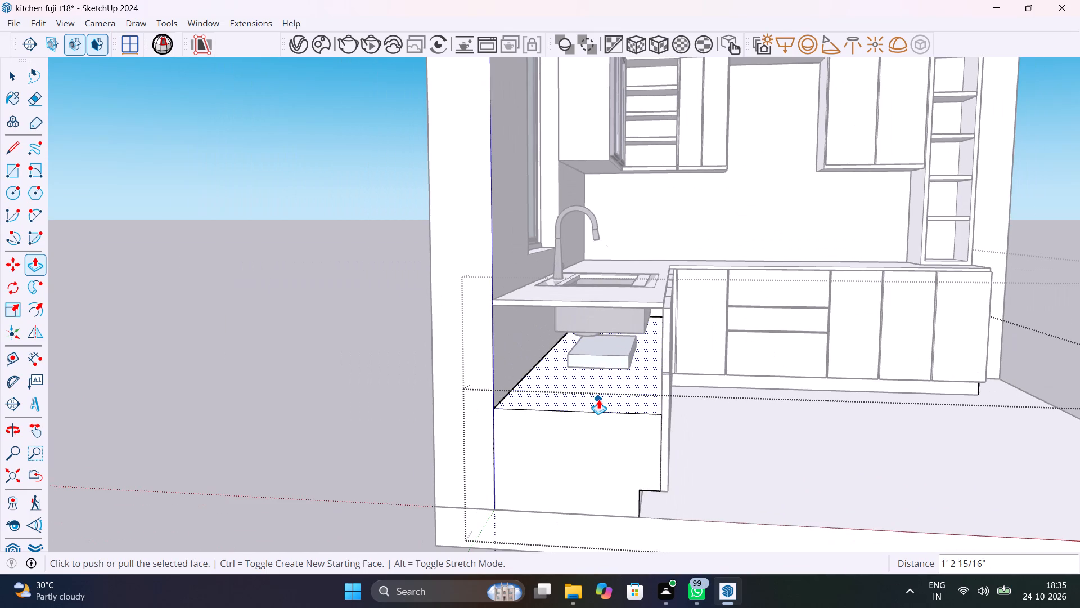
key("space")
left_click(332, 373)
middle_click_drag(665, 287, 445, 470)
scroll(665, 287, "down", 1)
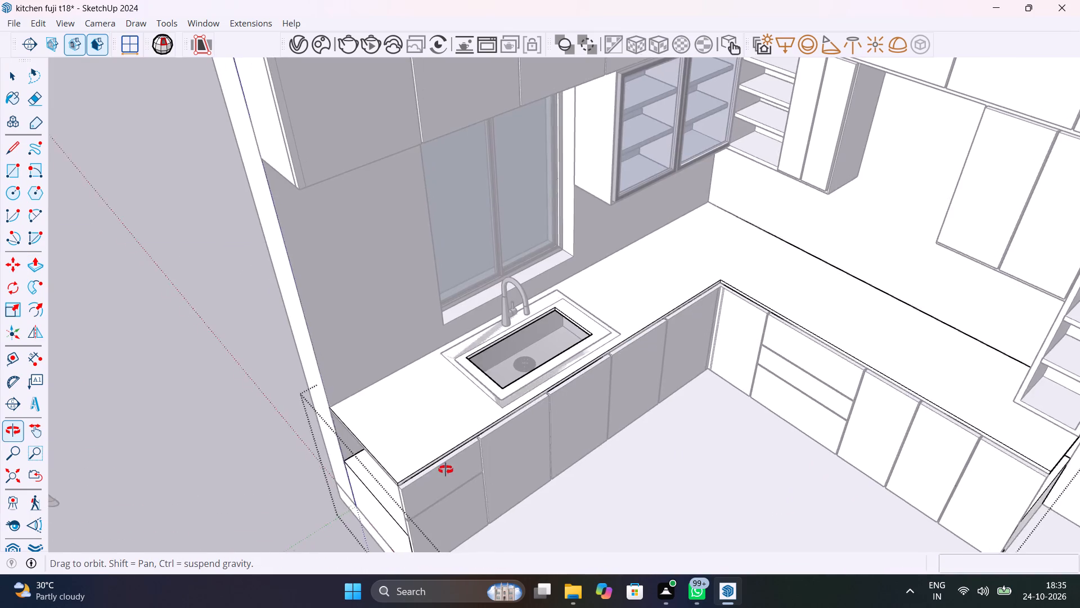
middle_click_drag(445, 470, 444, 470)
scroll(486, 352, "up", 4)
left_click(154, 404)
scroll(165, 399, "down", 5)
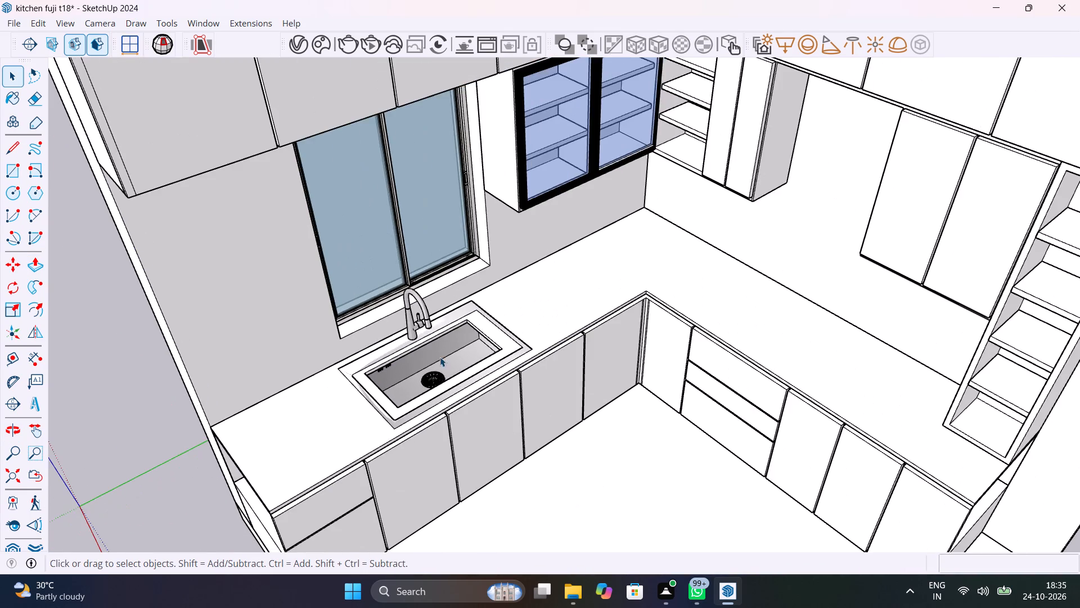
scroll(440, 355, "up", 8)
middle_click_drag(459, 365, 570, 249)
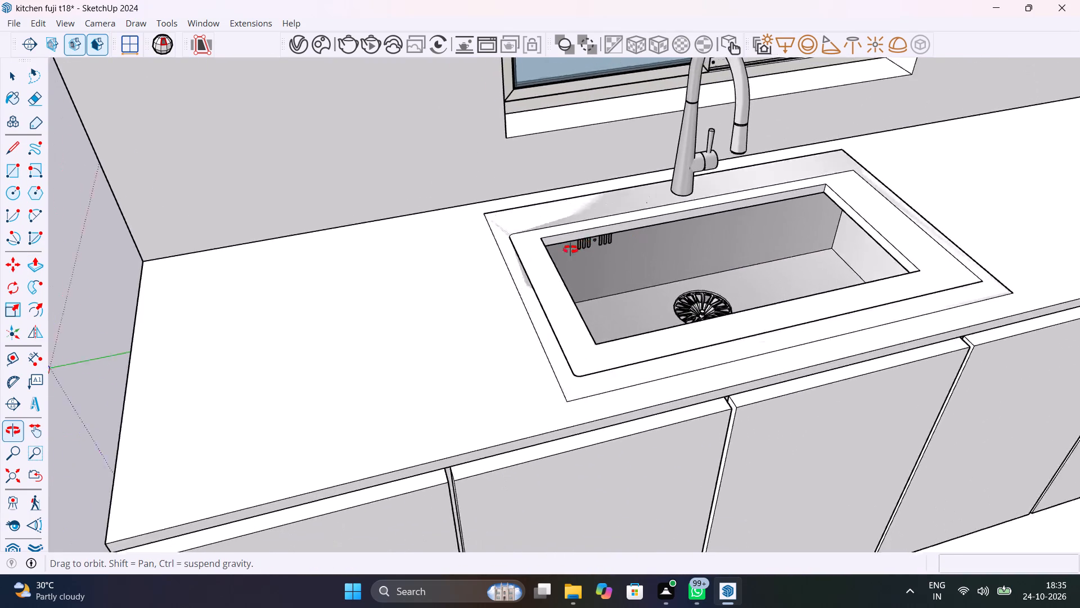
middle_click_drag(570, 249, 523, 271)
Undo the countertop and cabinet cuts and the earlier edits, back to before the sink was placed on the countertop.
key("ctrl+z")
key("ctrl+z")
key("ctrl+z")
key("ctrl+z")
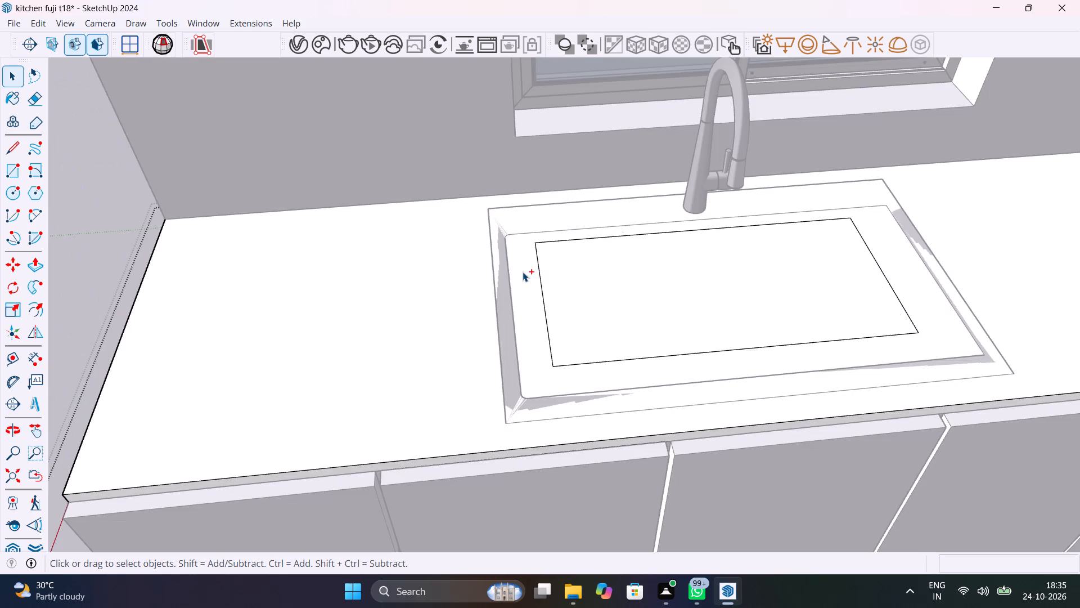
key("ctrl+z")
key("ctrl+z")
key("ctrl+z")
key("ctrl+z")
key("ctrl+z")
key("ctrl+z")
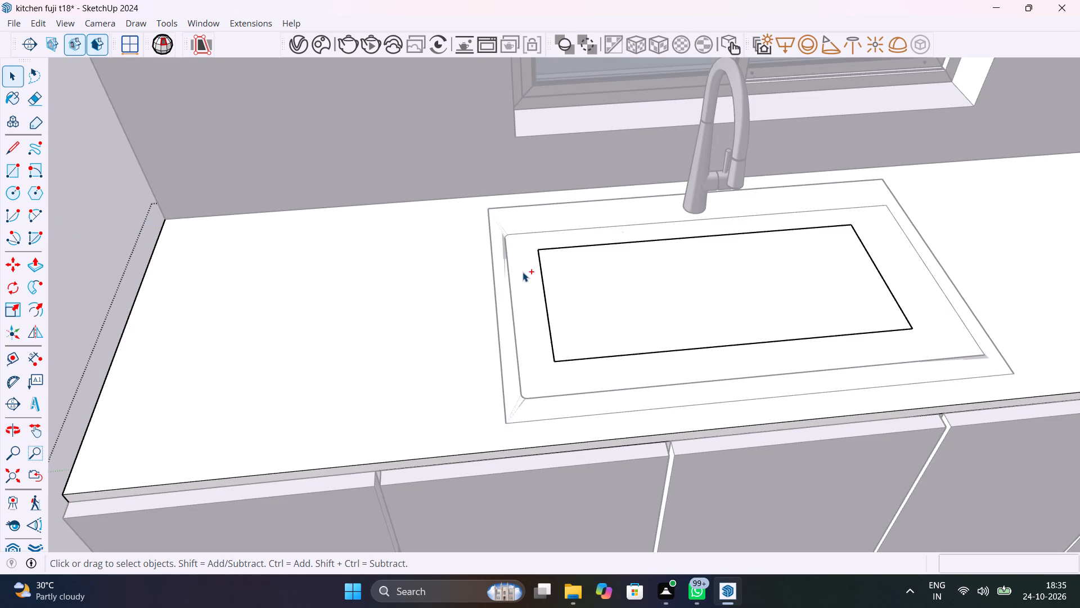
key("ctrl+z")
key("ctrl+z")
key("ctrl+z")
key("ctrl+z")
key("ctrl+z")
key("ctrl+z")
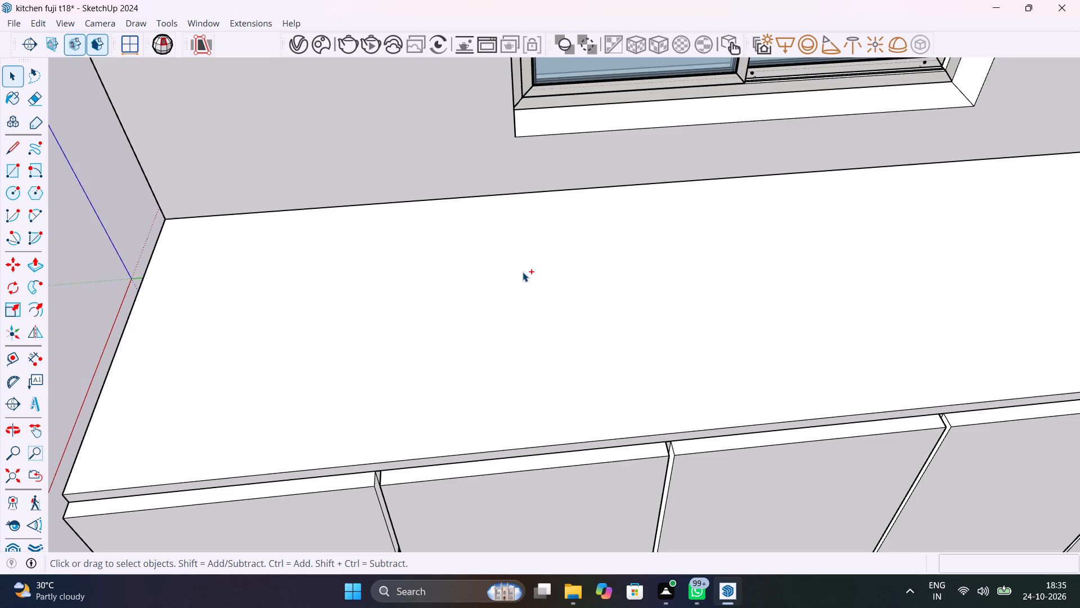
Move the sink about 5' 2 1/2" from beside the base cabinets onto the countertop beneath the window.
scroll(535, 274, "down", 12)
middle_click_drag(396, 466, 777, 319, "shift")
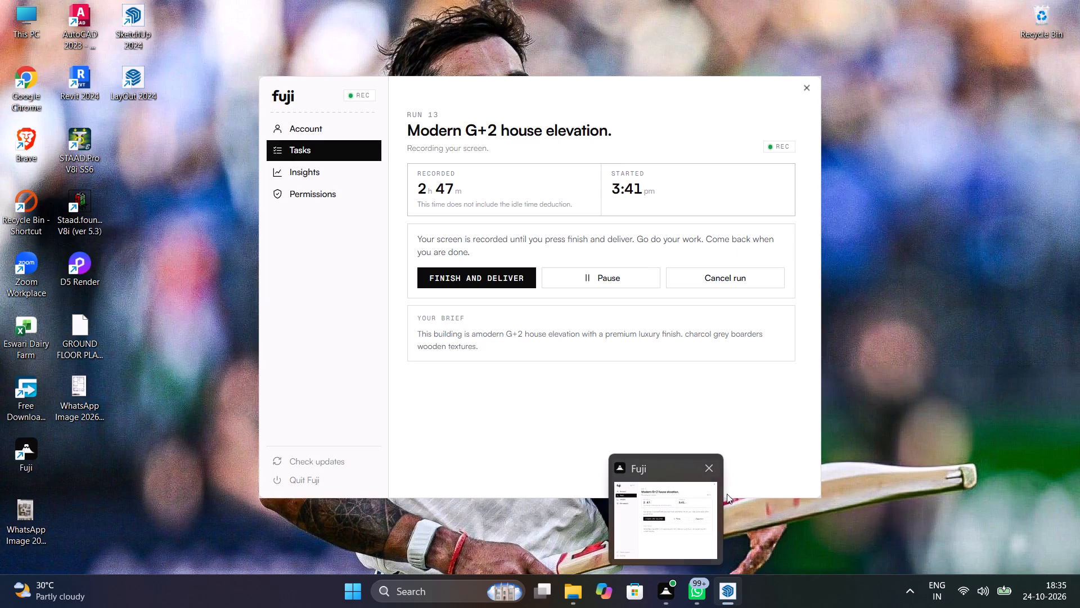
left_click(625, 375)
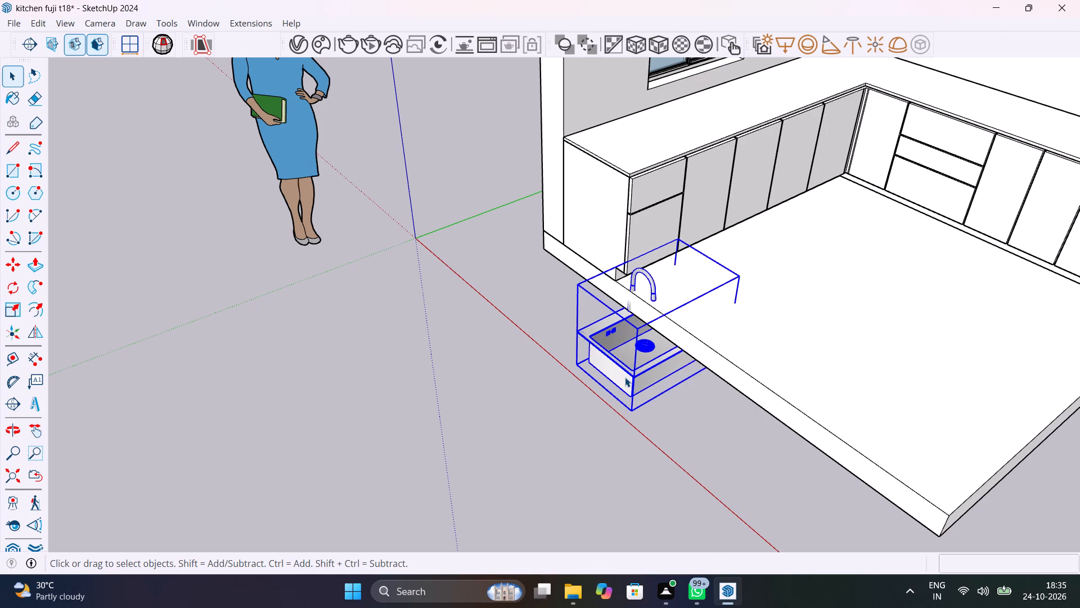
key("m")
left_click(631, 377)
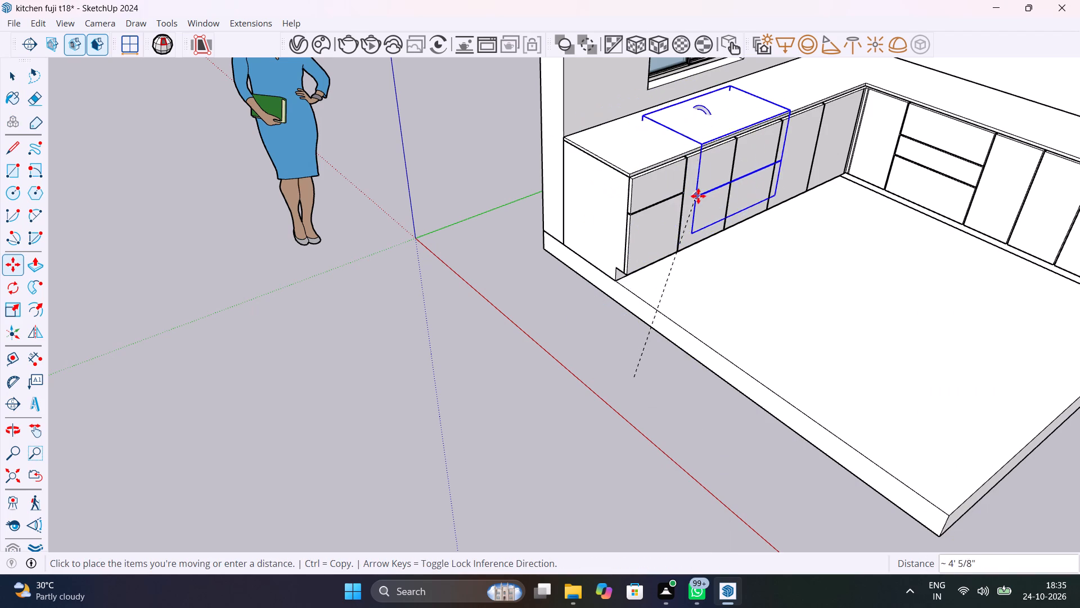
middle_click_drag(745, 154, 746, 196, "shift")
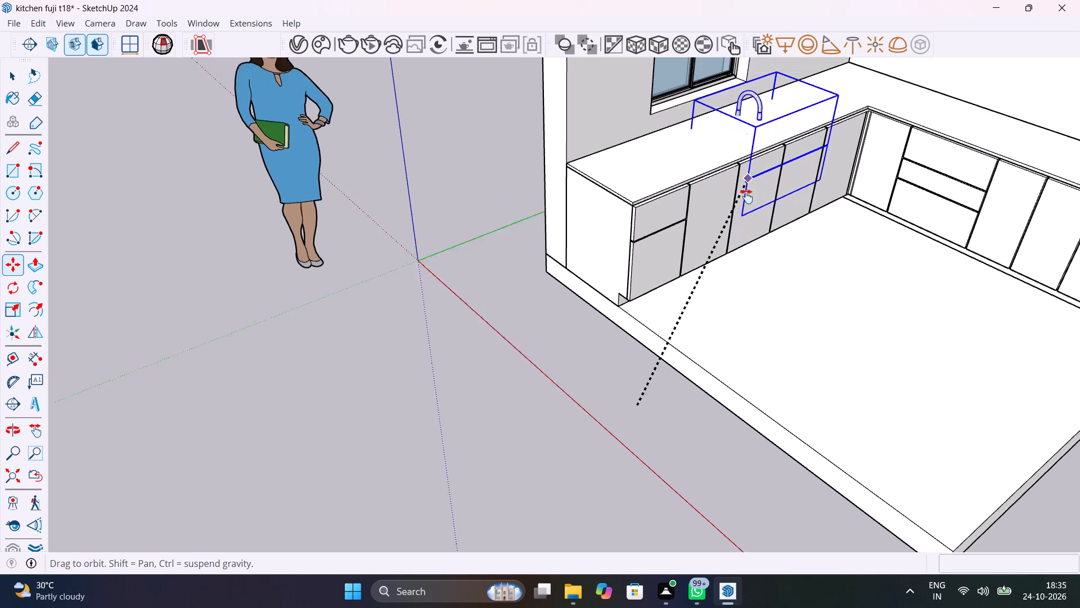
middle_click_drag(746, 196, 732, 323, "shift")
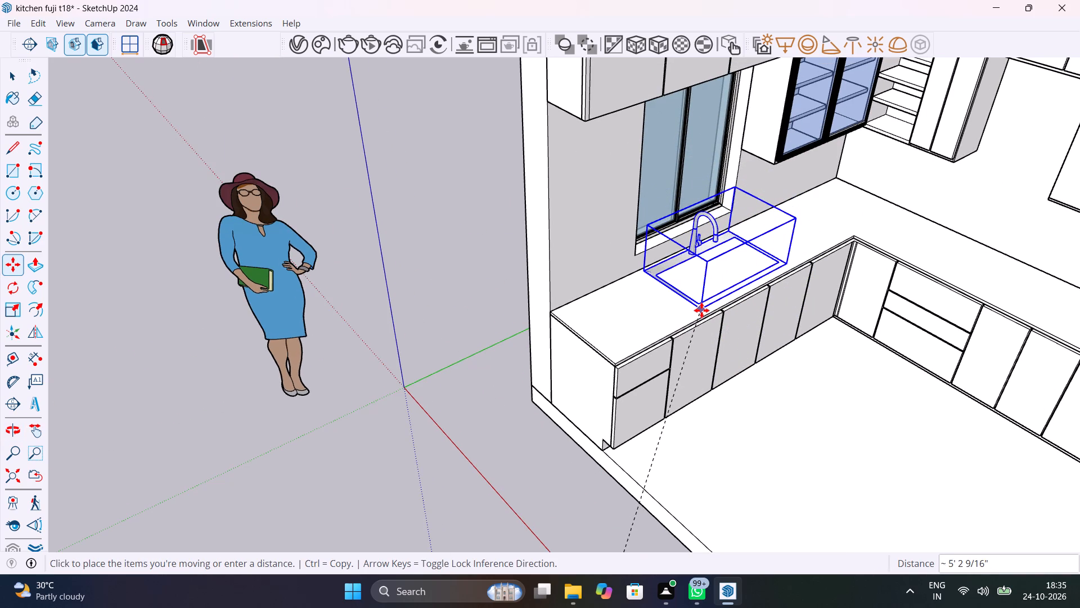
left_click(701, 310)
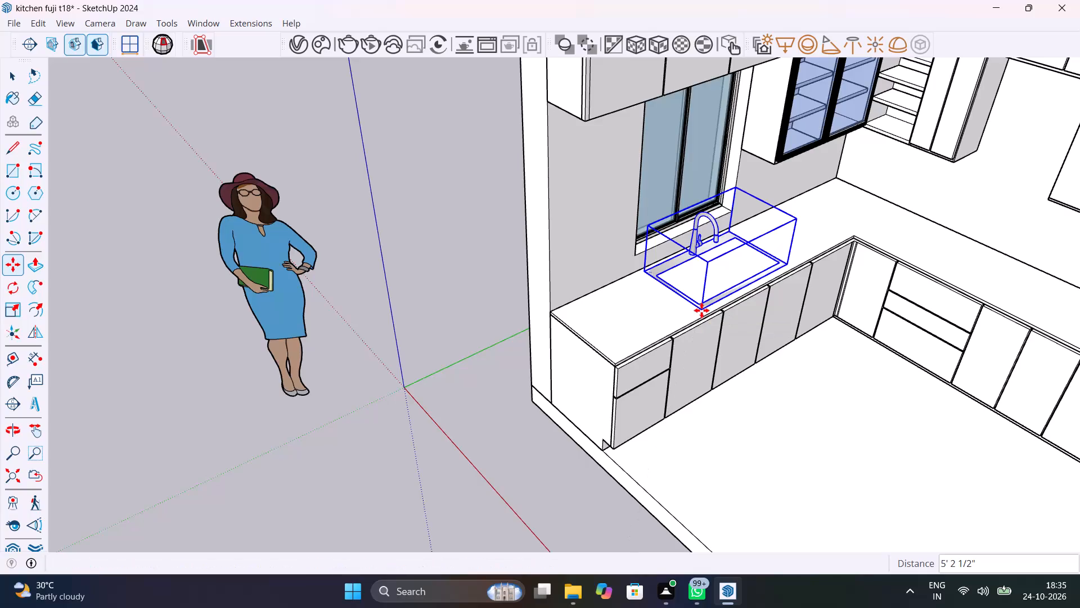
key("space")
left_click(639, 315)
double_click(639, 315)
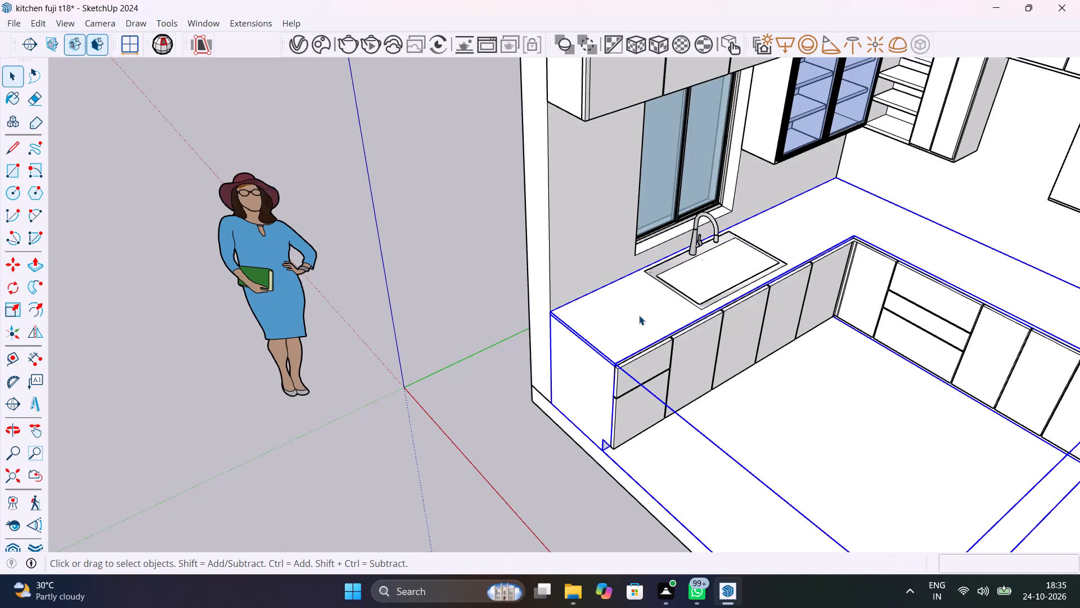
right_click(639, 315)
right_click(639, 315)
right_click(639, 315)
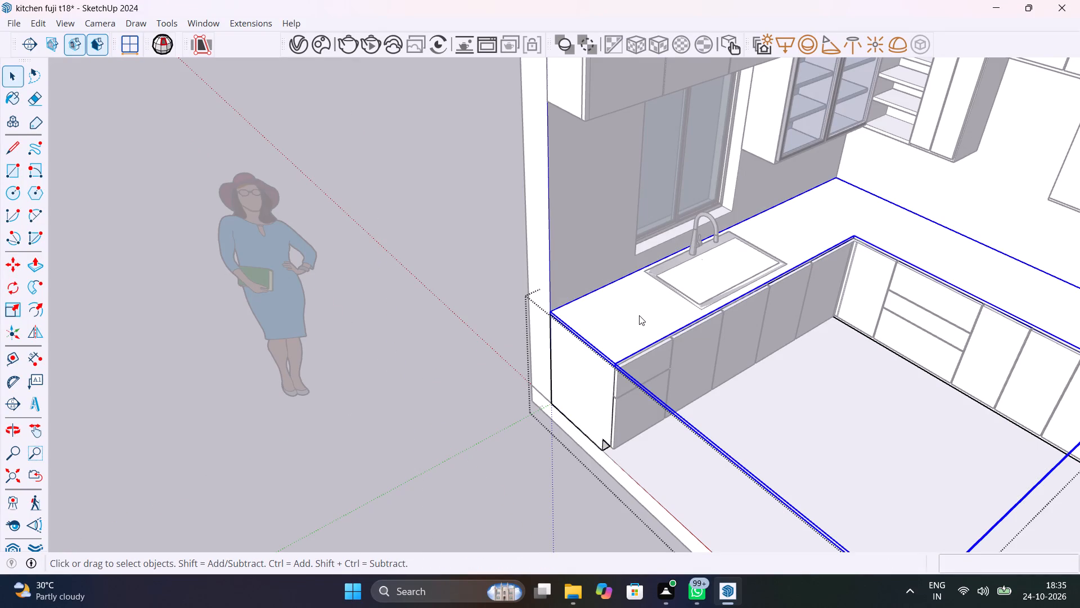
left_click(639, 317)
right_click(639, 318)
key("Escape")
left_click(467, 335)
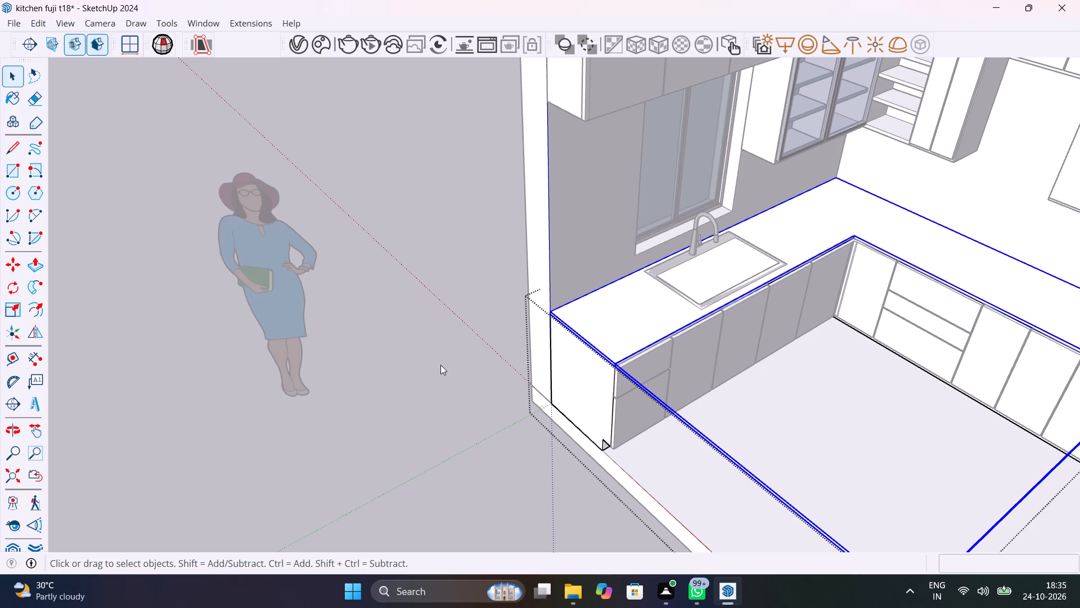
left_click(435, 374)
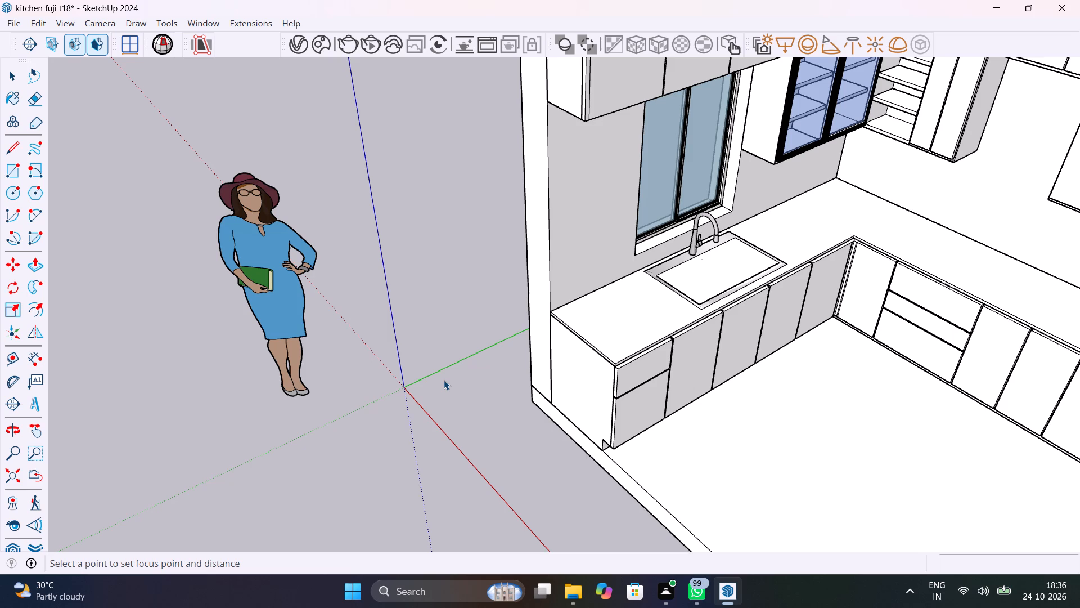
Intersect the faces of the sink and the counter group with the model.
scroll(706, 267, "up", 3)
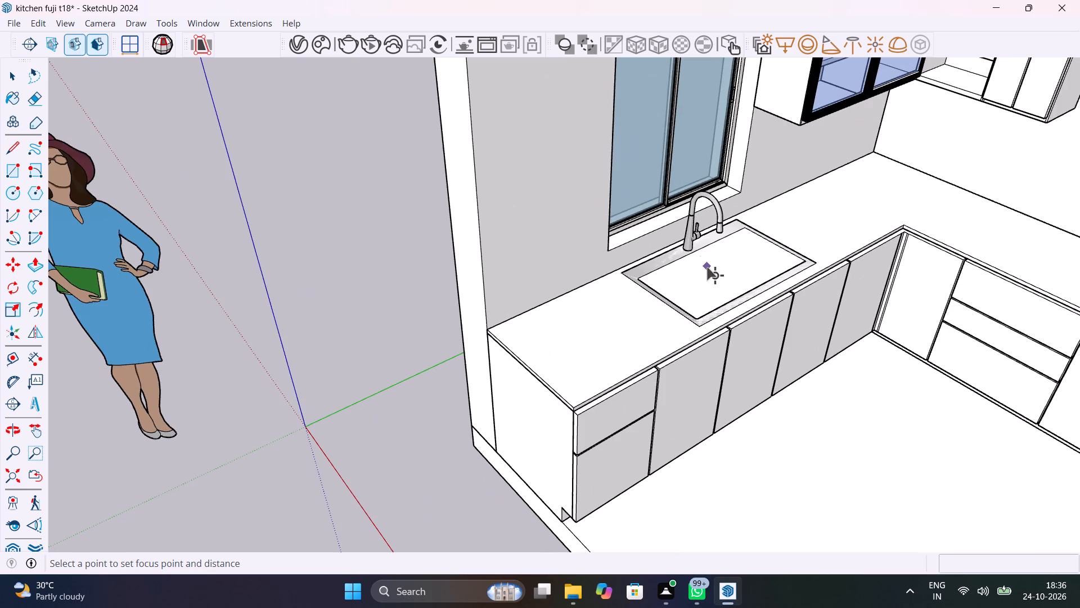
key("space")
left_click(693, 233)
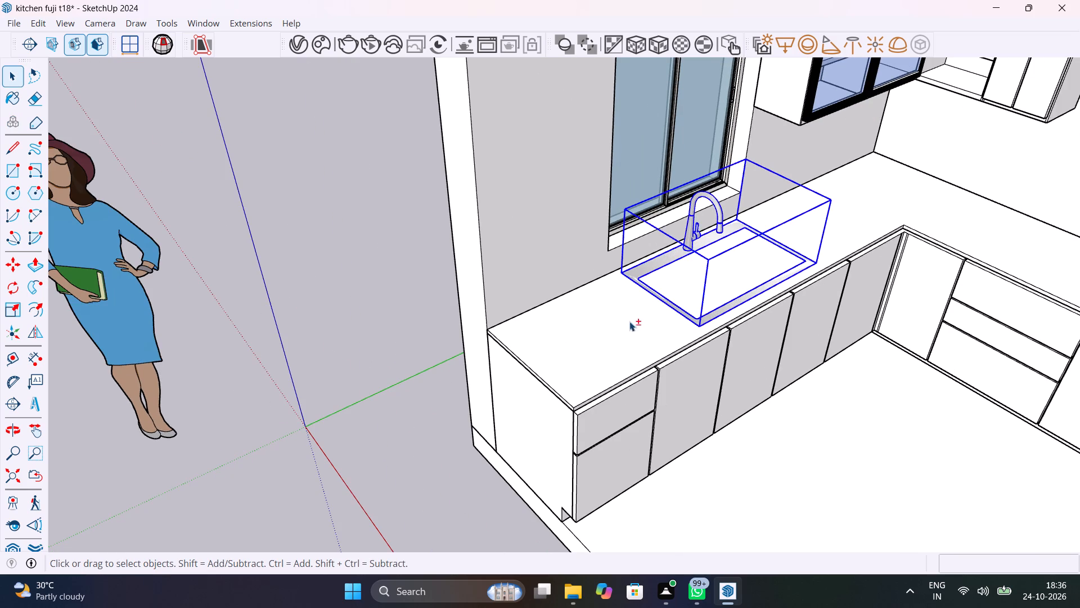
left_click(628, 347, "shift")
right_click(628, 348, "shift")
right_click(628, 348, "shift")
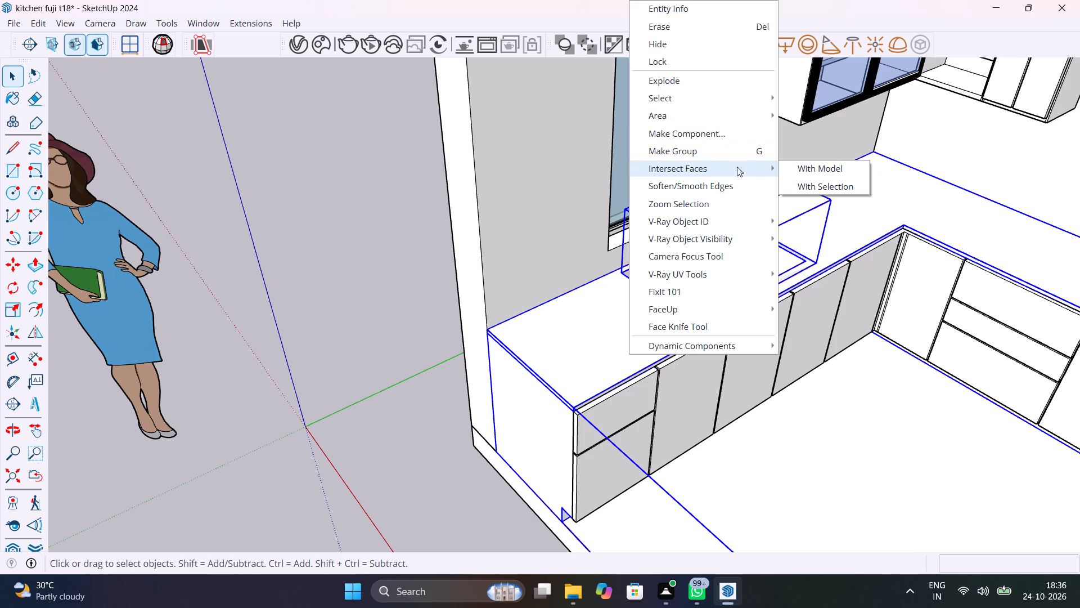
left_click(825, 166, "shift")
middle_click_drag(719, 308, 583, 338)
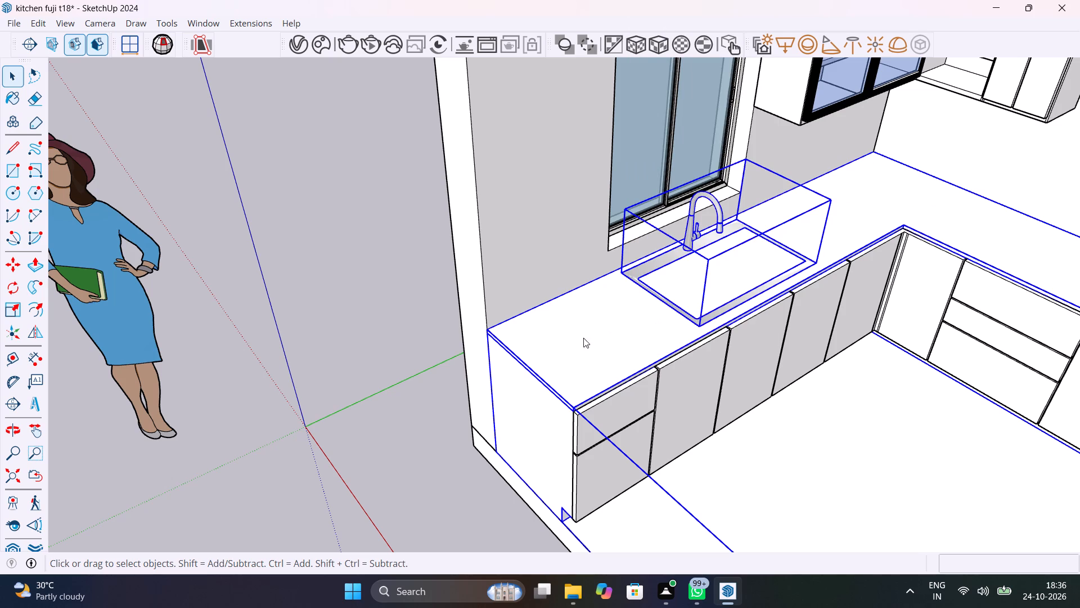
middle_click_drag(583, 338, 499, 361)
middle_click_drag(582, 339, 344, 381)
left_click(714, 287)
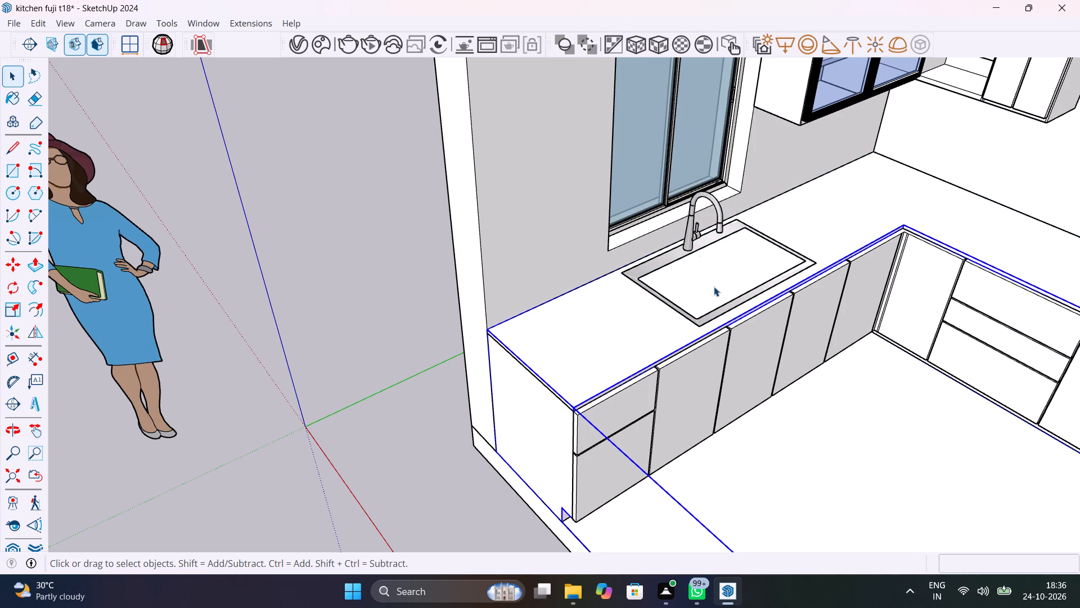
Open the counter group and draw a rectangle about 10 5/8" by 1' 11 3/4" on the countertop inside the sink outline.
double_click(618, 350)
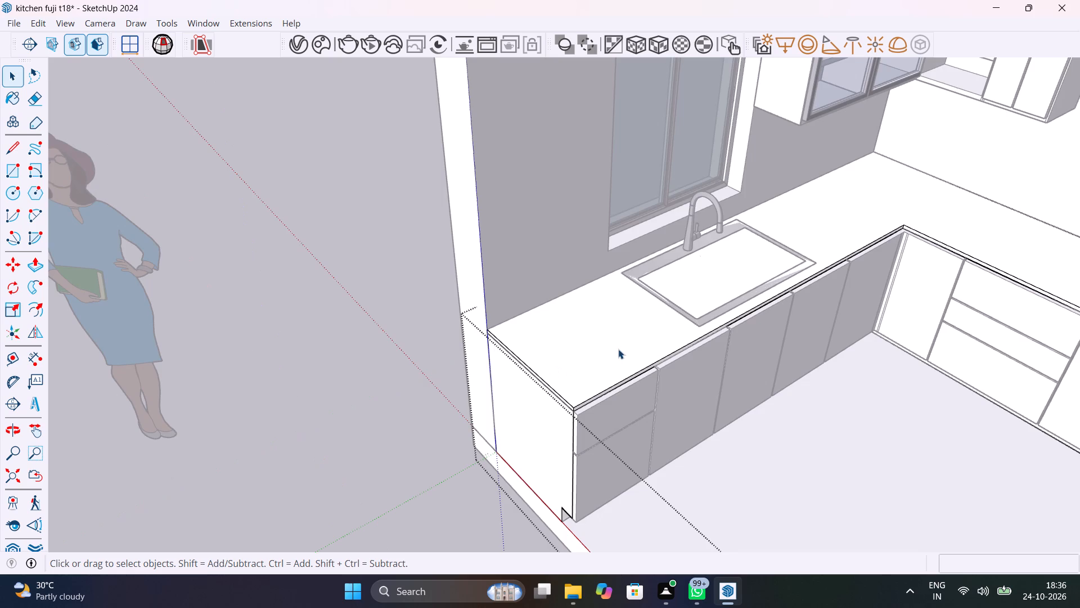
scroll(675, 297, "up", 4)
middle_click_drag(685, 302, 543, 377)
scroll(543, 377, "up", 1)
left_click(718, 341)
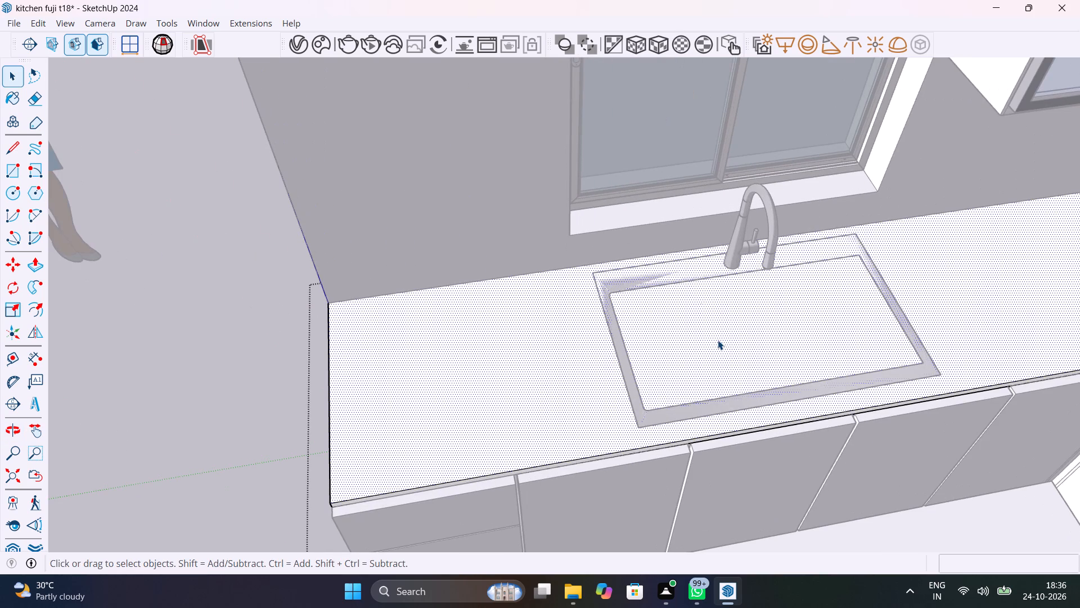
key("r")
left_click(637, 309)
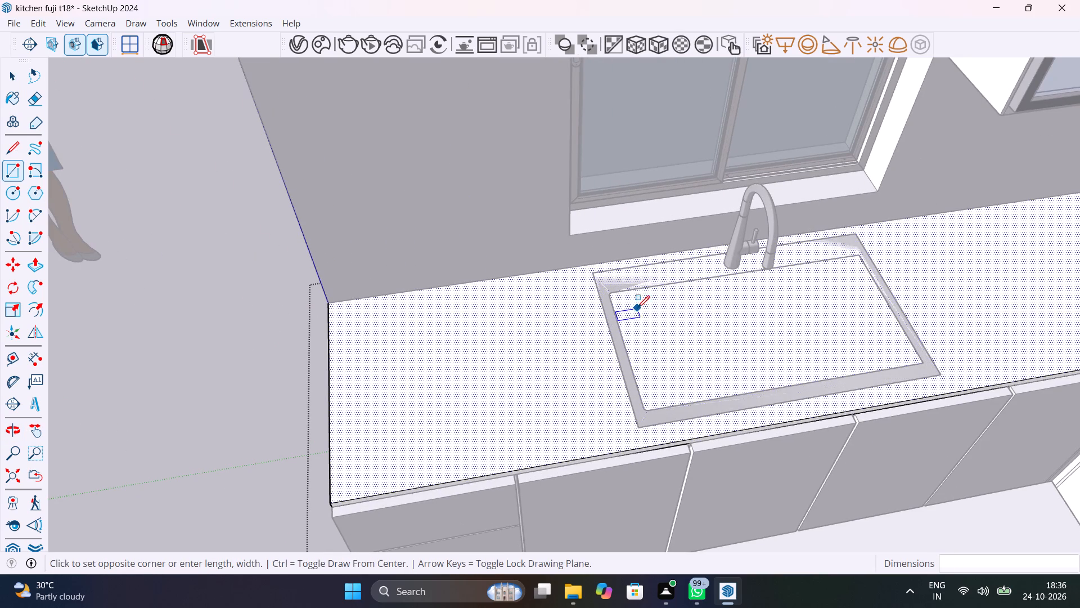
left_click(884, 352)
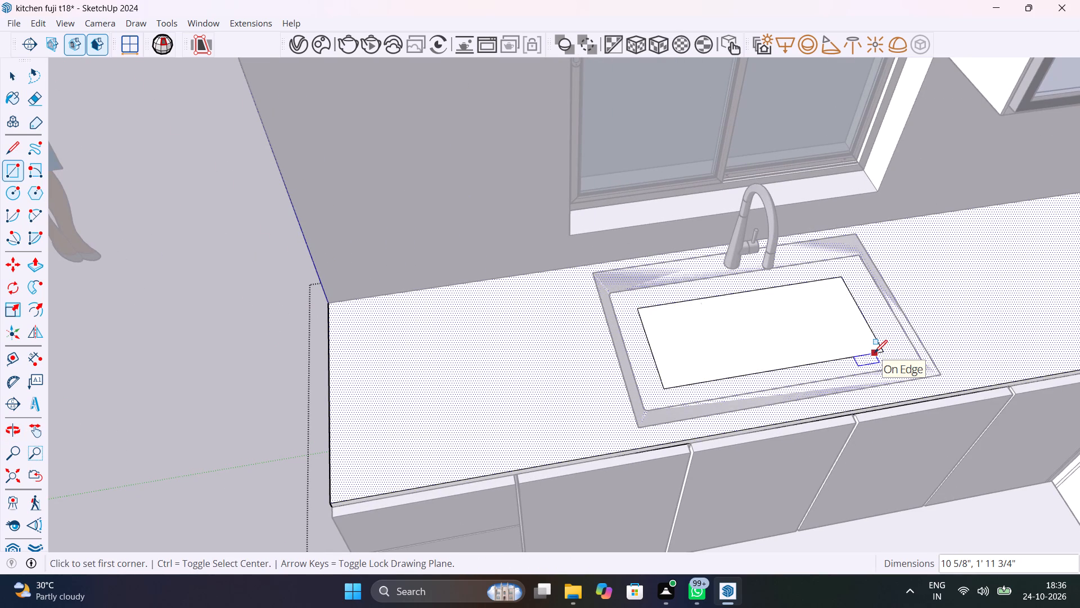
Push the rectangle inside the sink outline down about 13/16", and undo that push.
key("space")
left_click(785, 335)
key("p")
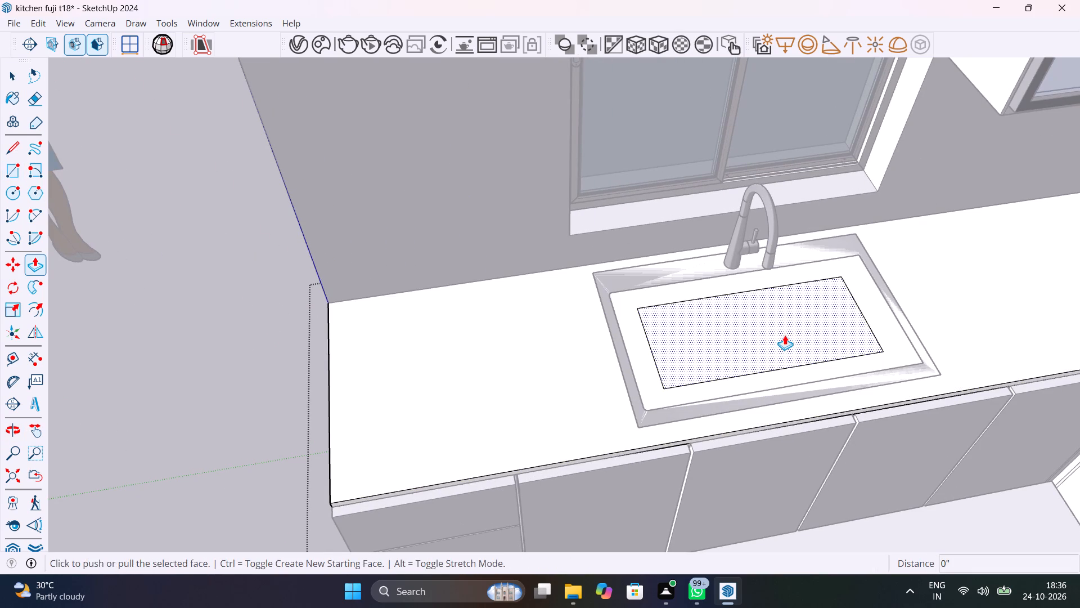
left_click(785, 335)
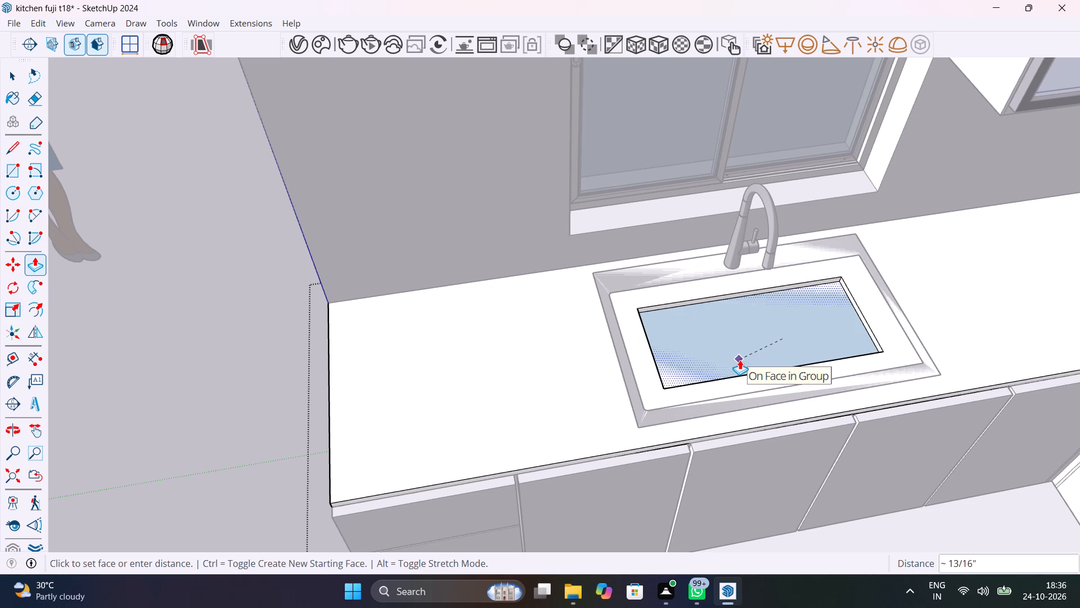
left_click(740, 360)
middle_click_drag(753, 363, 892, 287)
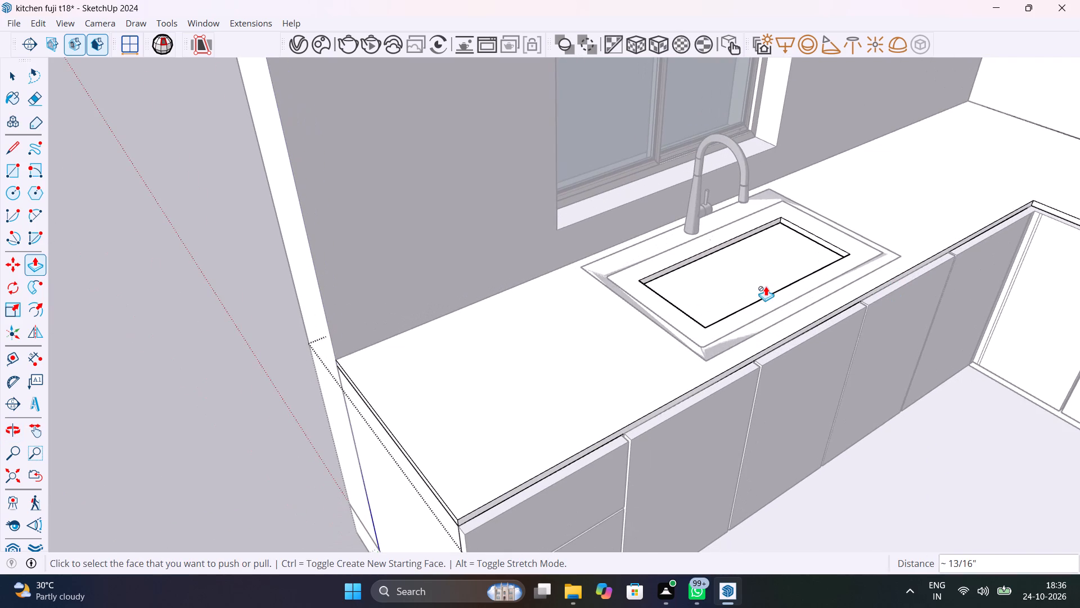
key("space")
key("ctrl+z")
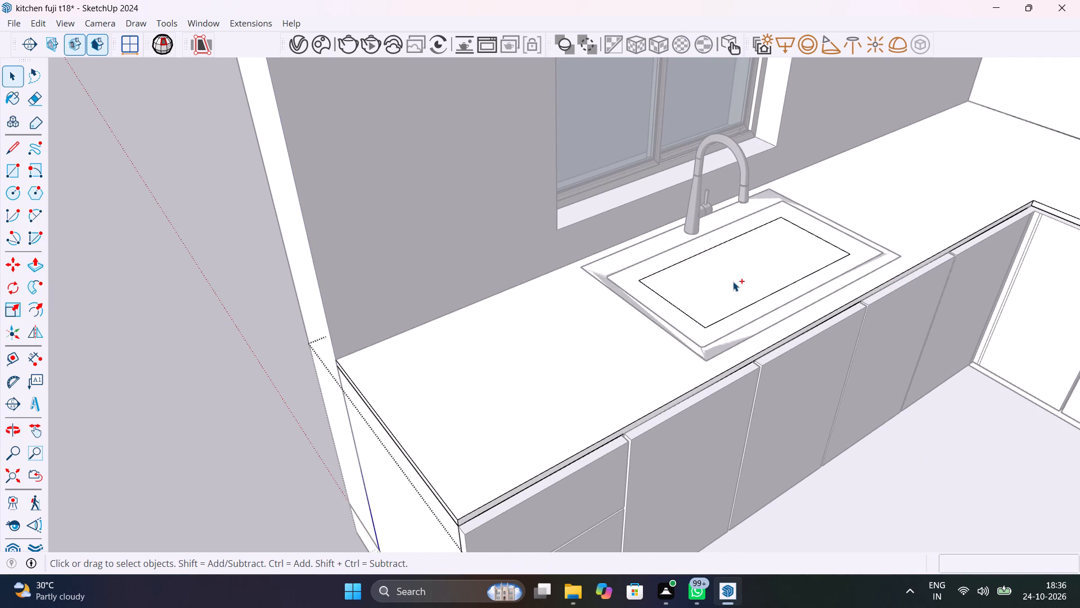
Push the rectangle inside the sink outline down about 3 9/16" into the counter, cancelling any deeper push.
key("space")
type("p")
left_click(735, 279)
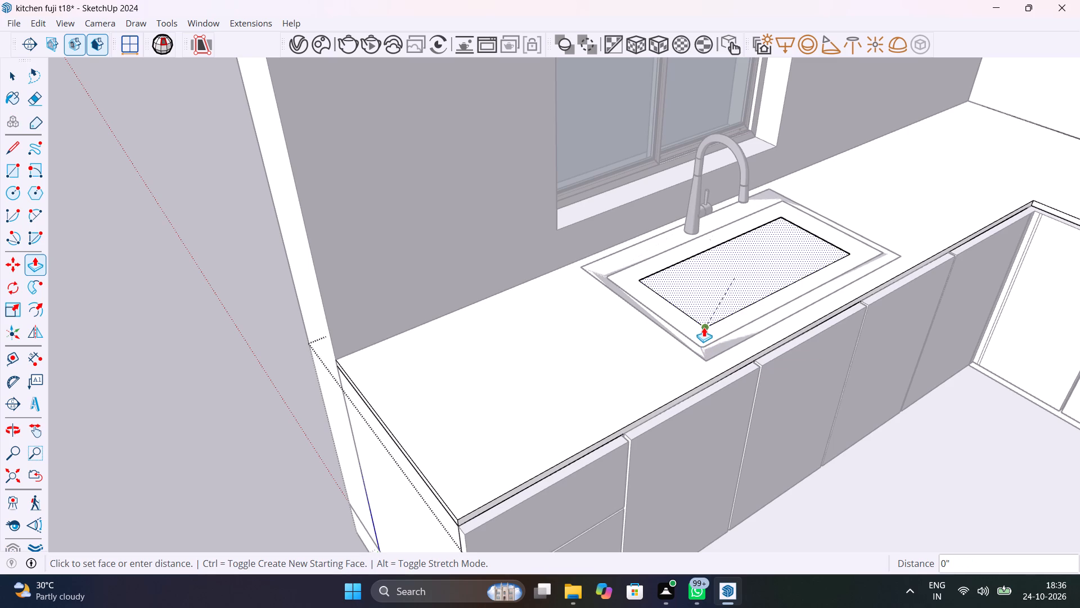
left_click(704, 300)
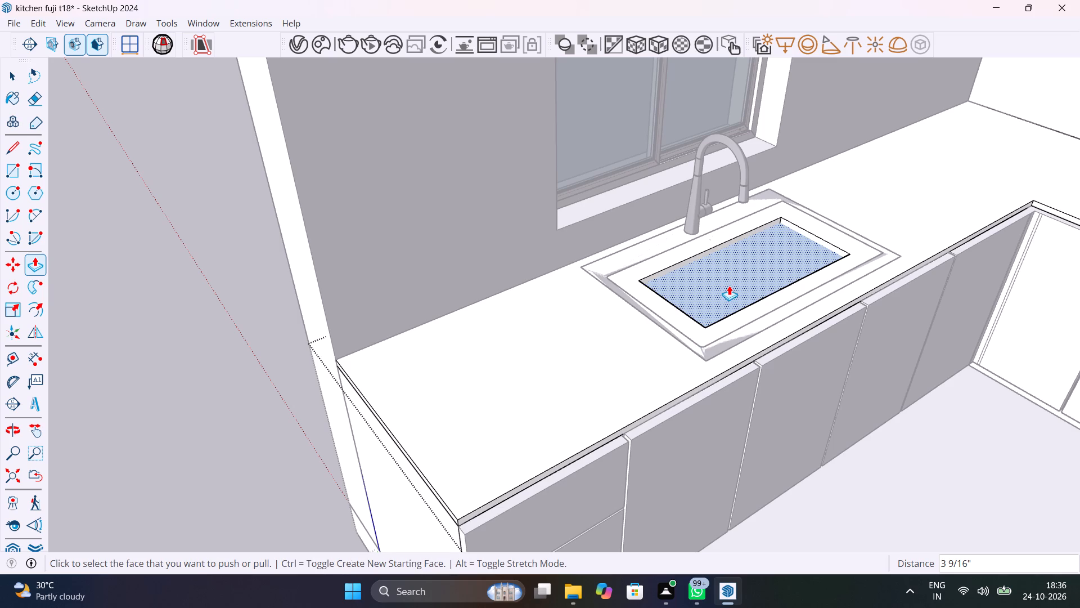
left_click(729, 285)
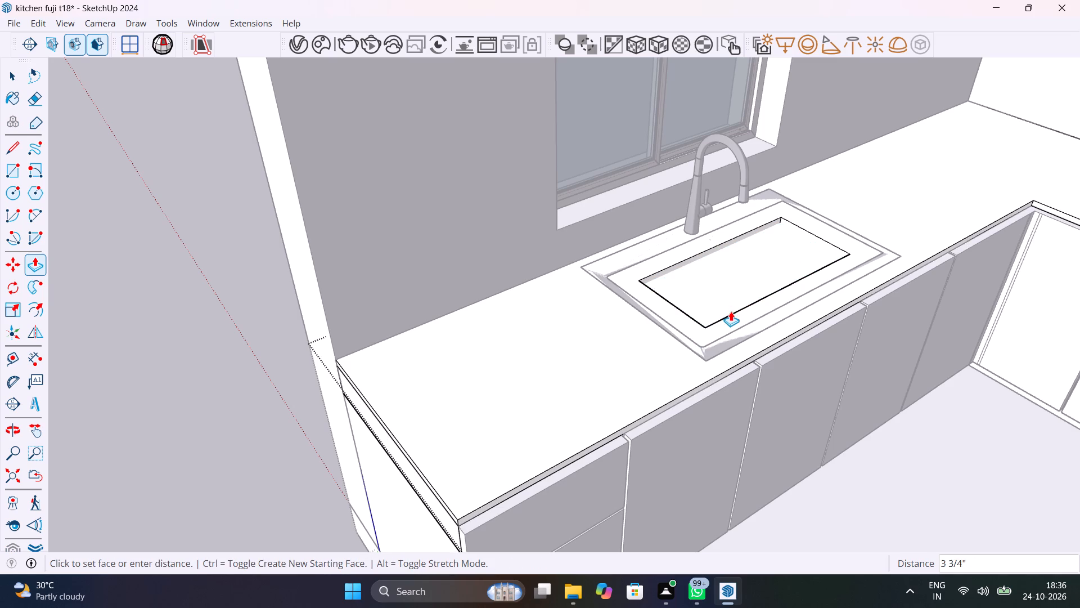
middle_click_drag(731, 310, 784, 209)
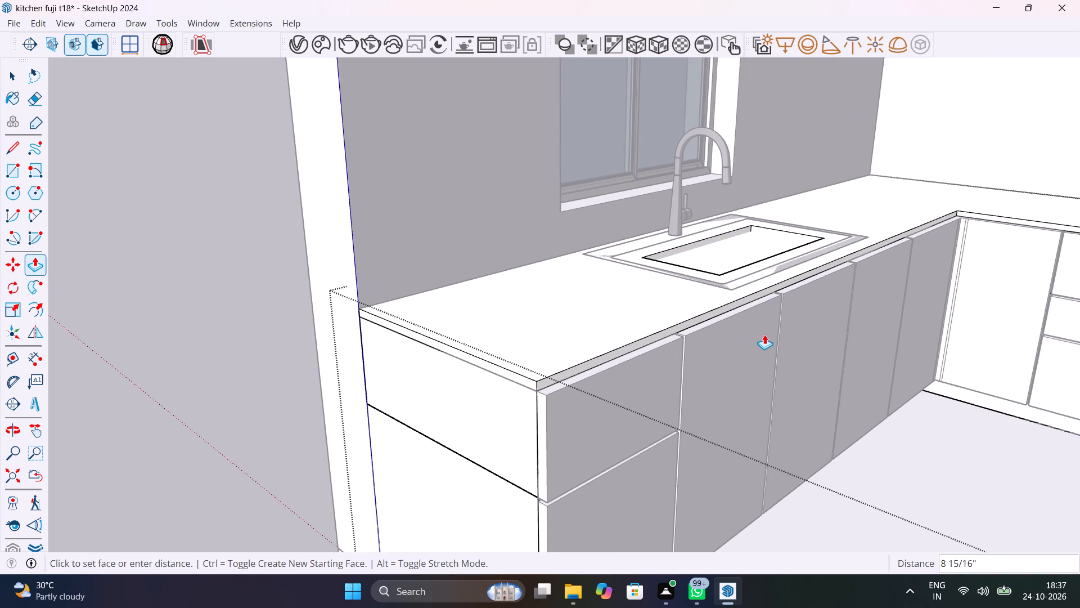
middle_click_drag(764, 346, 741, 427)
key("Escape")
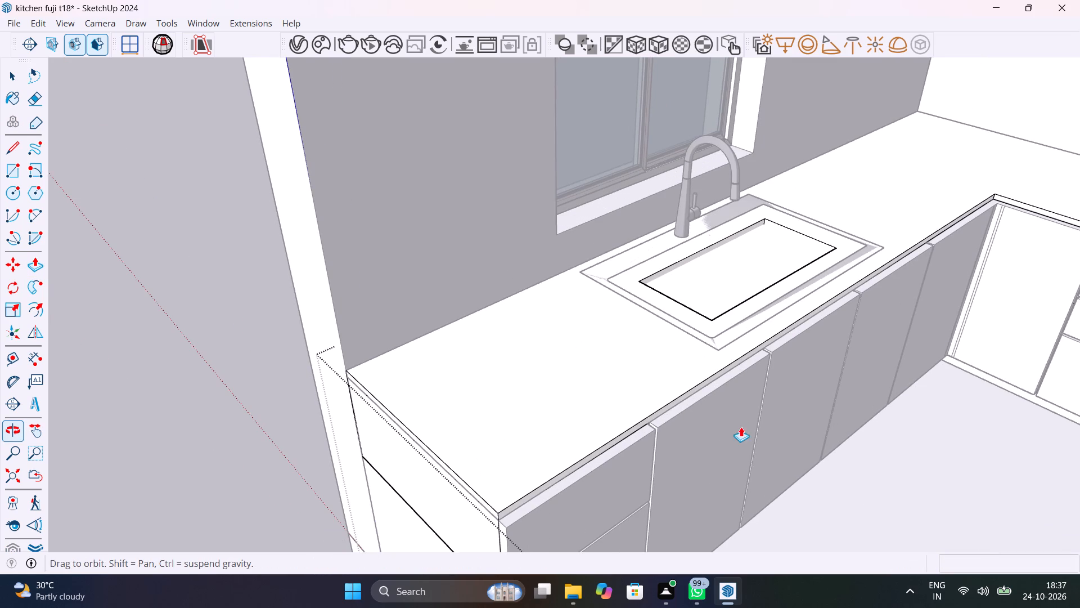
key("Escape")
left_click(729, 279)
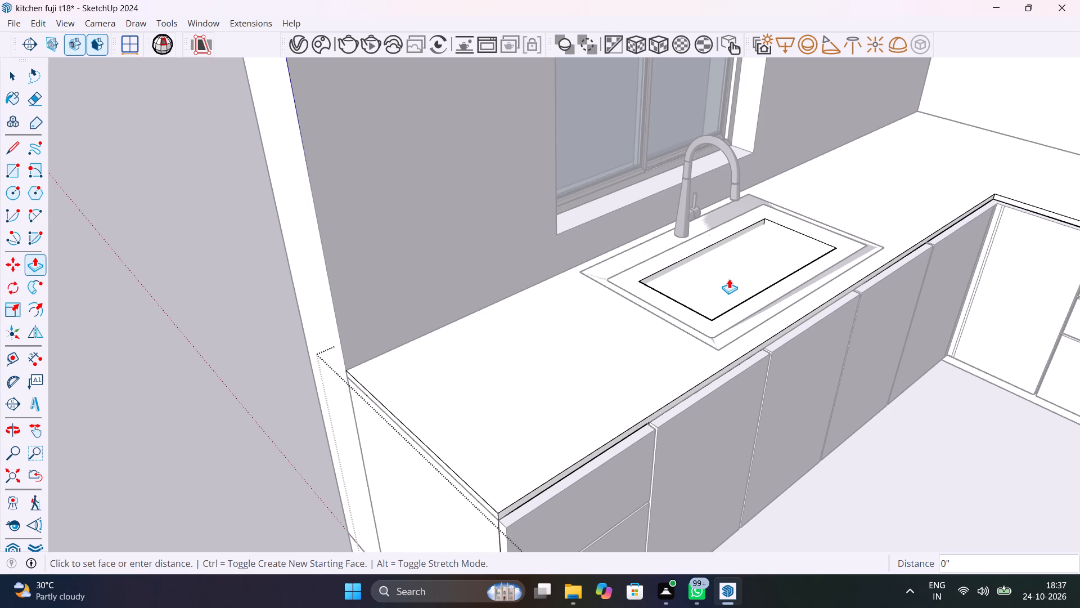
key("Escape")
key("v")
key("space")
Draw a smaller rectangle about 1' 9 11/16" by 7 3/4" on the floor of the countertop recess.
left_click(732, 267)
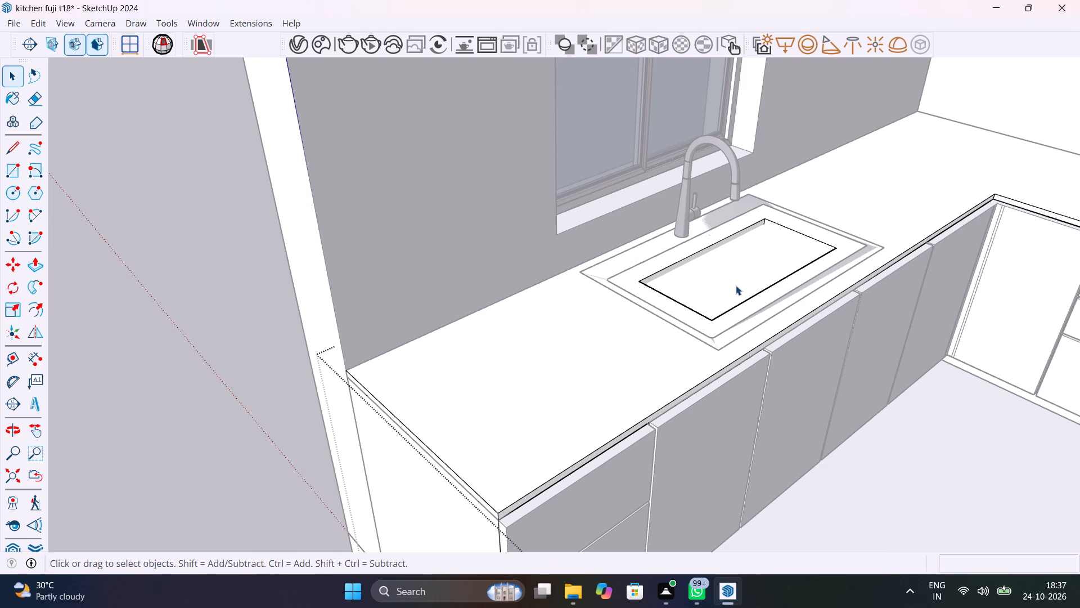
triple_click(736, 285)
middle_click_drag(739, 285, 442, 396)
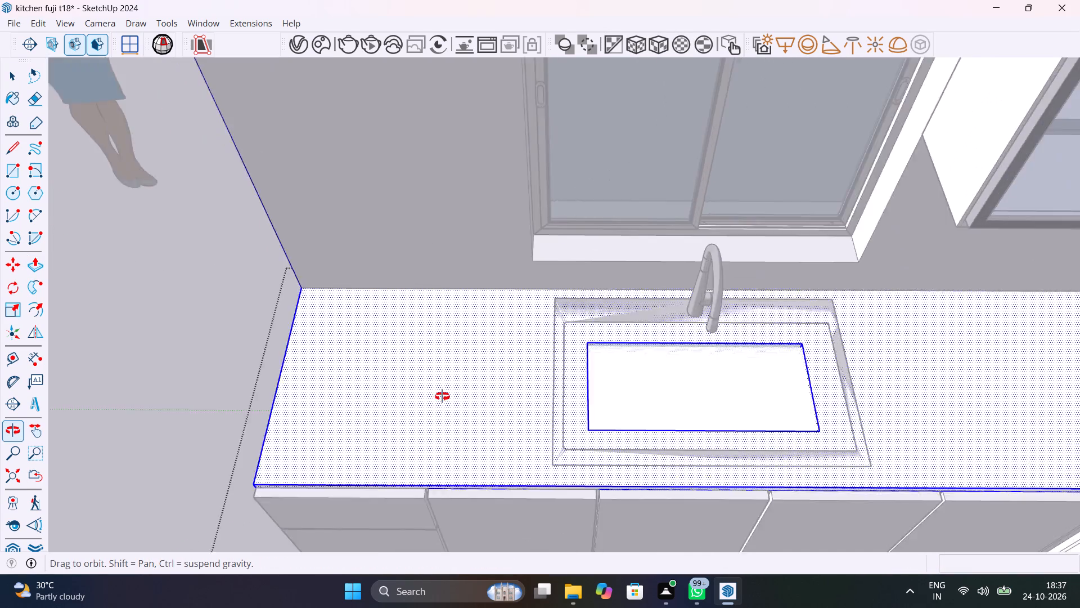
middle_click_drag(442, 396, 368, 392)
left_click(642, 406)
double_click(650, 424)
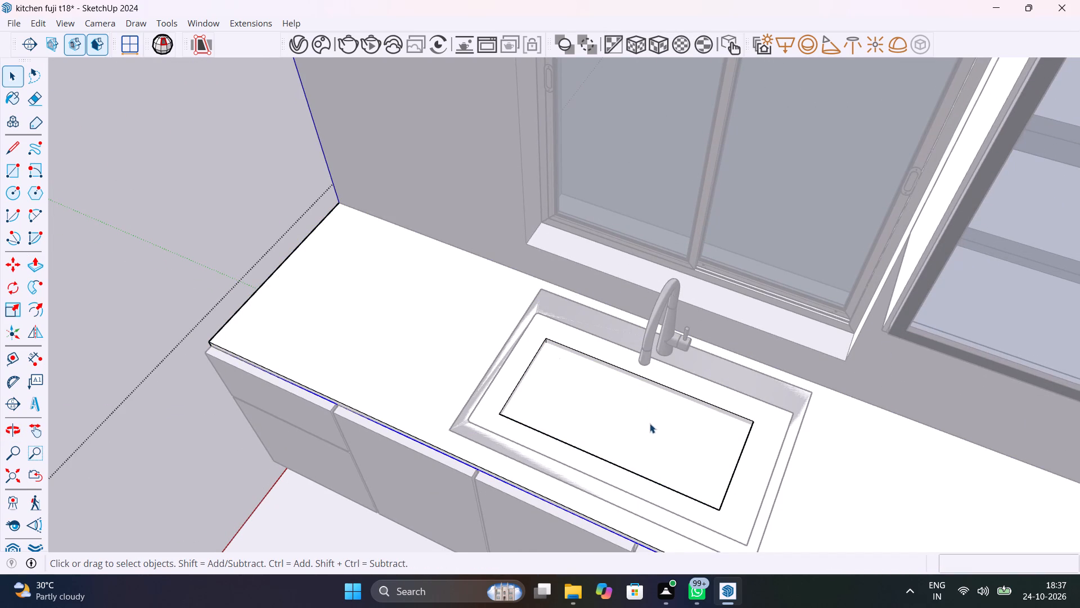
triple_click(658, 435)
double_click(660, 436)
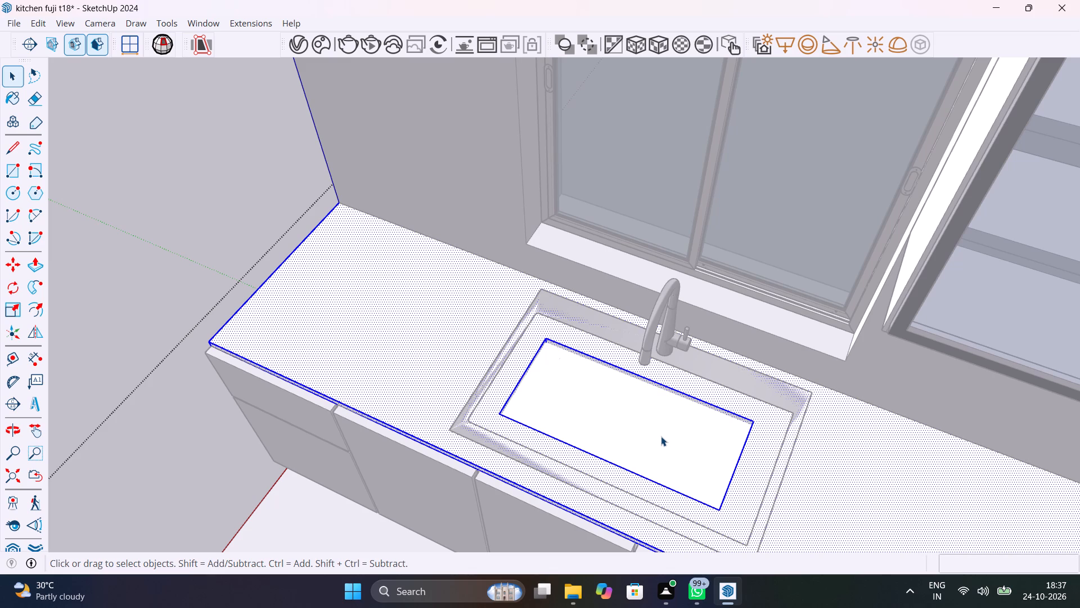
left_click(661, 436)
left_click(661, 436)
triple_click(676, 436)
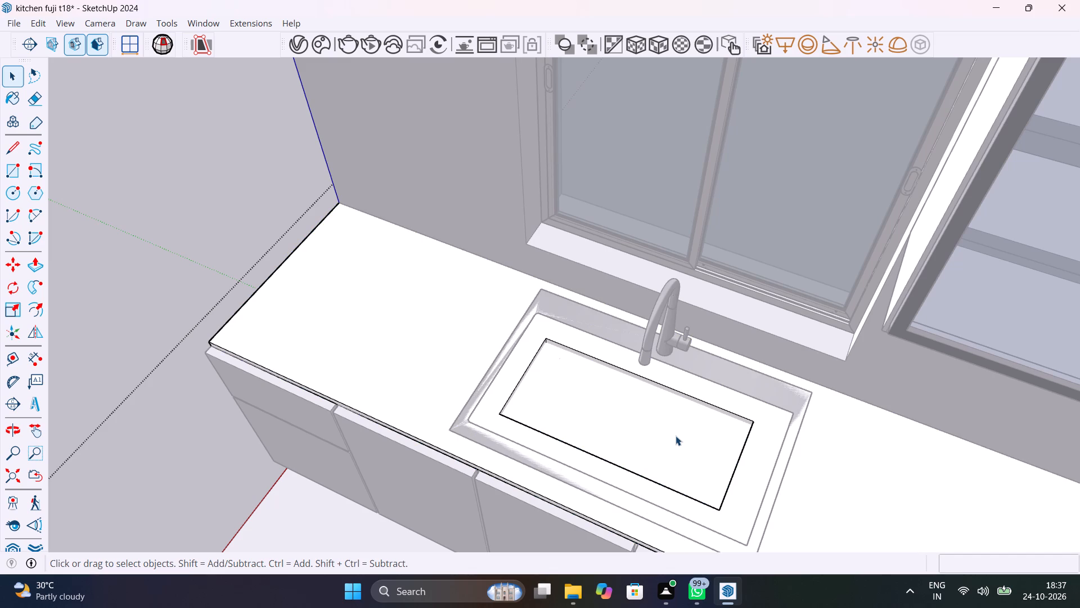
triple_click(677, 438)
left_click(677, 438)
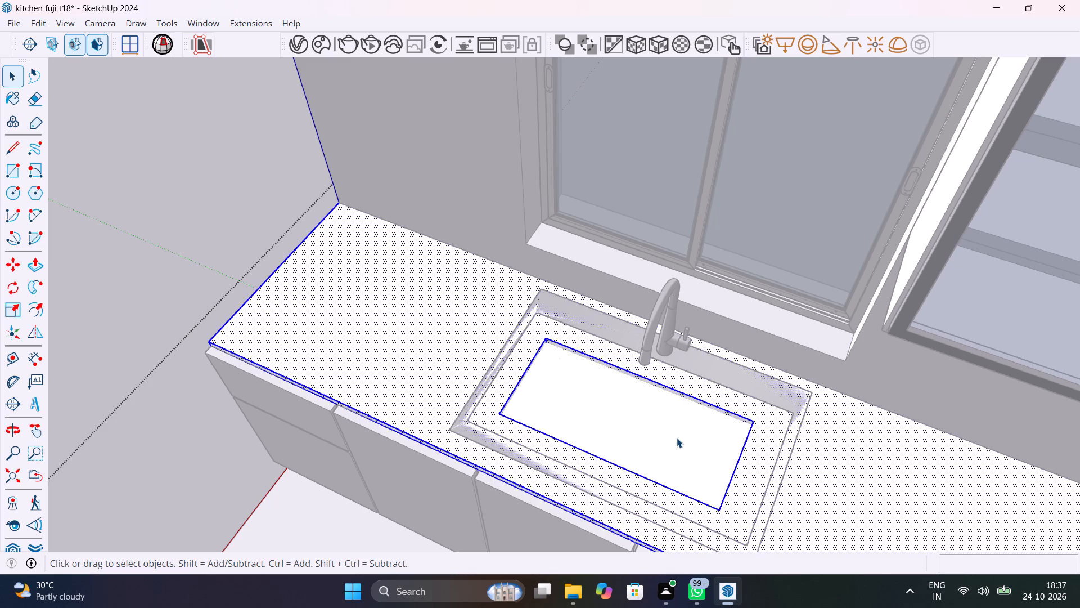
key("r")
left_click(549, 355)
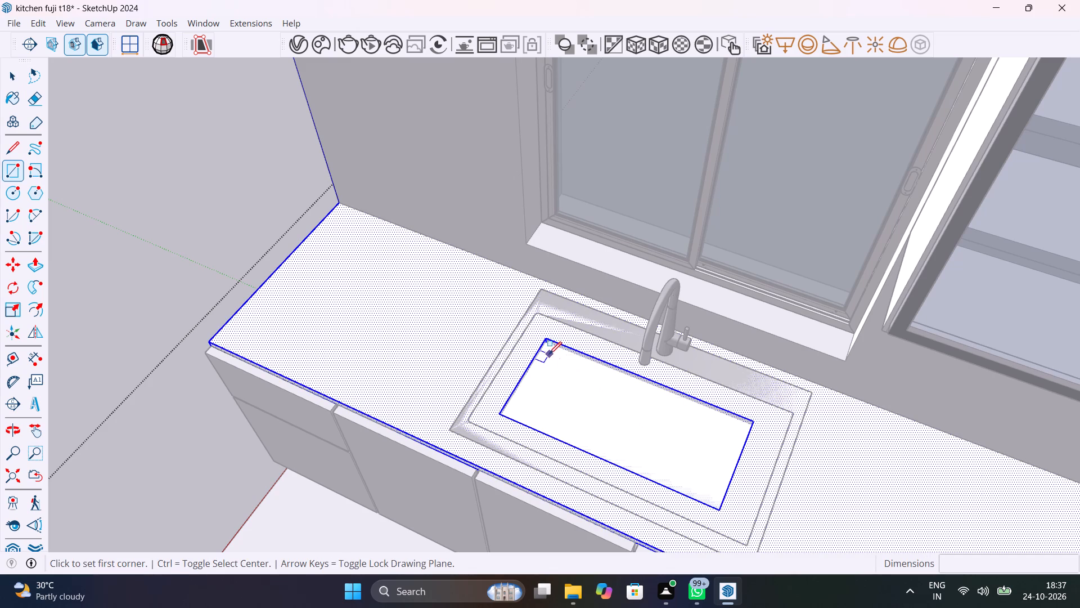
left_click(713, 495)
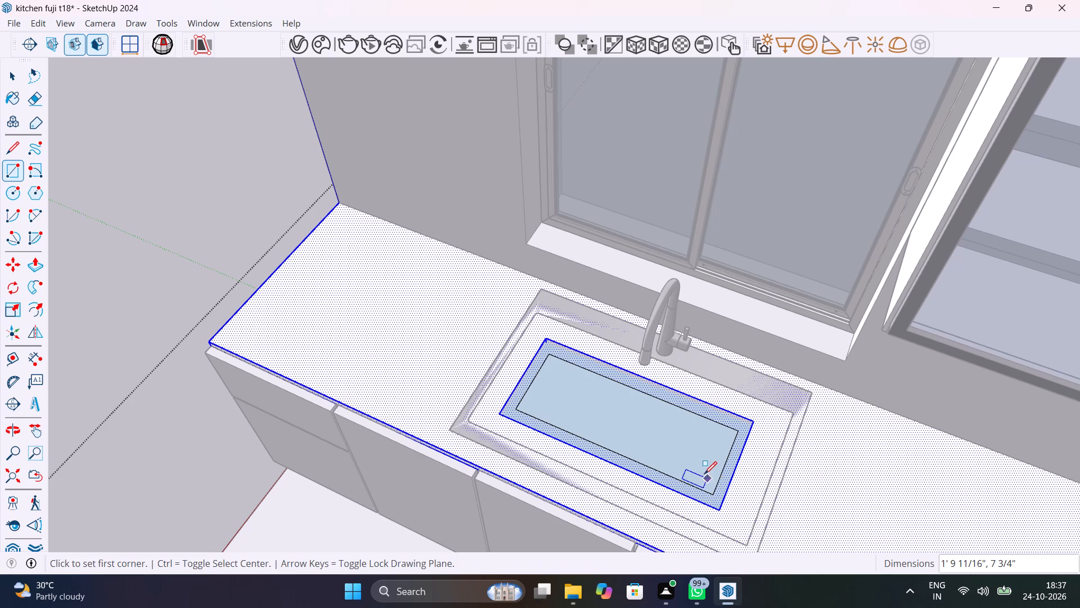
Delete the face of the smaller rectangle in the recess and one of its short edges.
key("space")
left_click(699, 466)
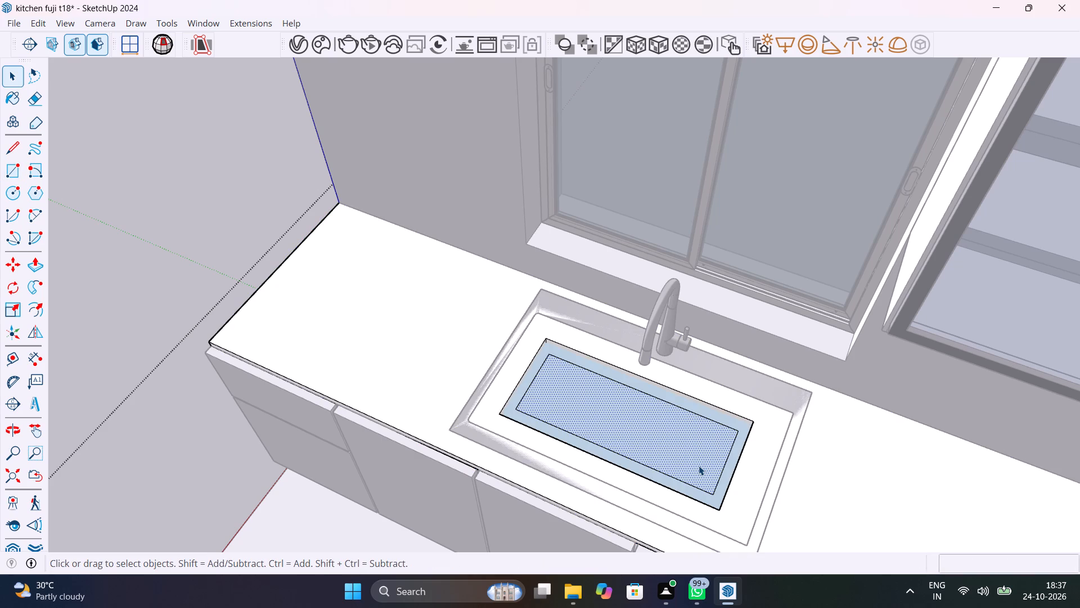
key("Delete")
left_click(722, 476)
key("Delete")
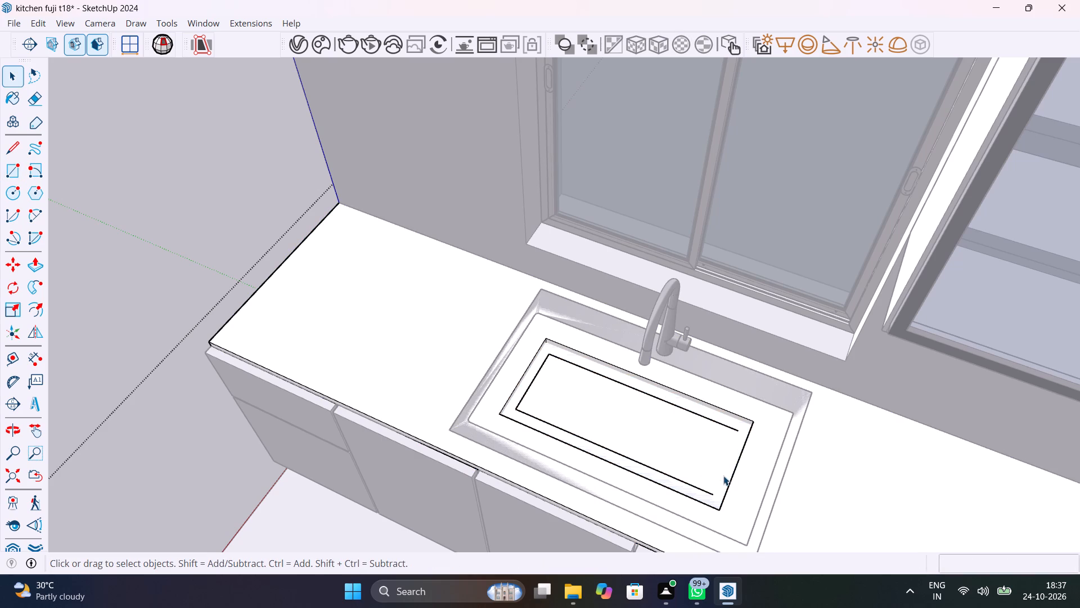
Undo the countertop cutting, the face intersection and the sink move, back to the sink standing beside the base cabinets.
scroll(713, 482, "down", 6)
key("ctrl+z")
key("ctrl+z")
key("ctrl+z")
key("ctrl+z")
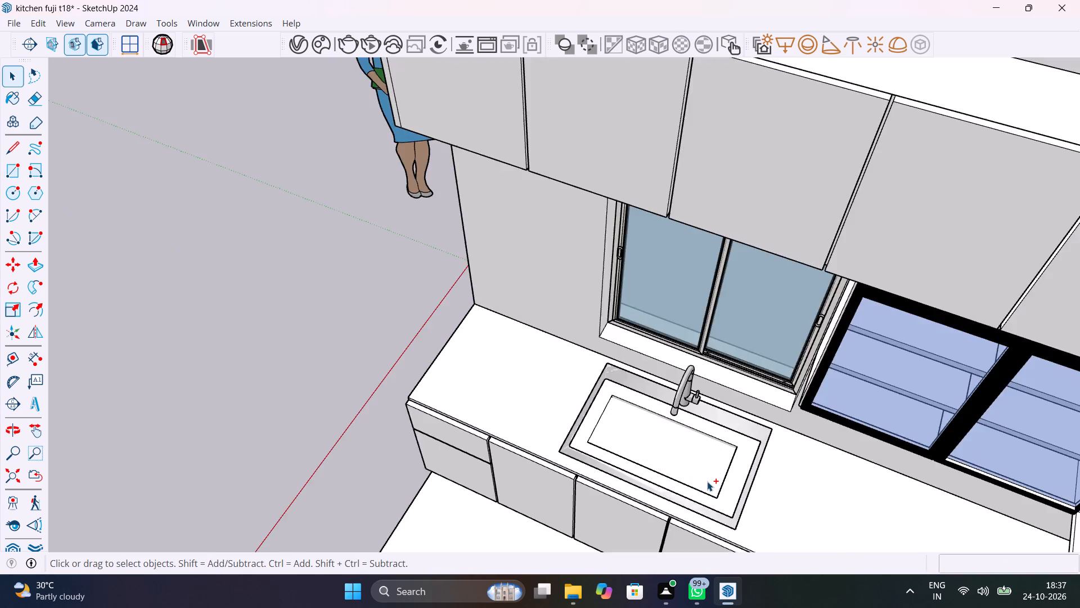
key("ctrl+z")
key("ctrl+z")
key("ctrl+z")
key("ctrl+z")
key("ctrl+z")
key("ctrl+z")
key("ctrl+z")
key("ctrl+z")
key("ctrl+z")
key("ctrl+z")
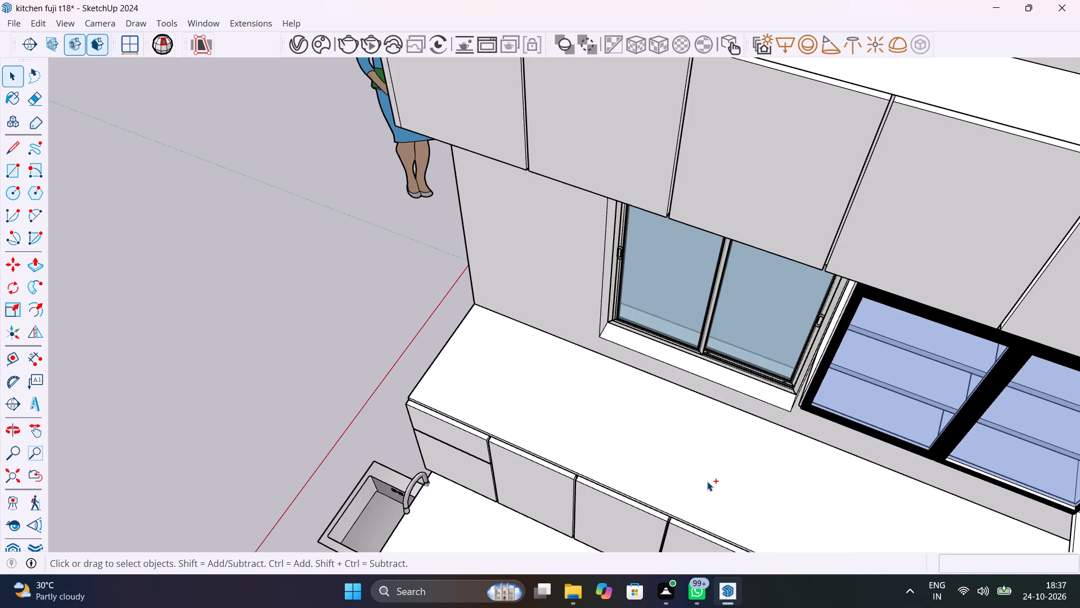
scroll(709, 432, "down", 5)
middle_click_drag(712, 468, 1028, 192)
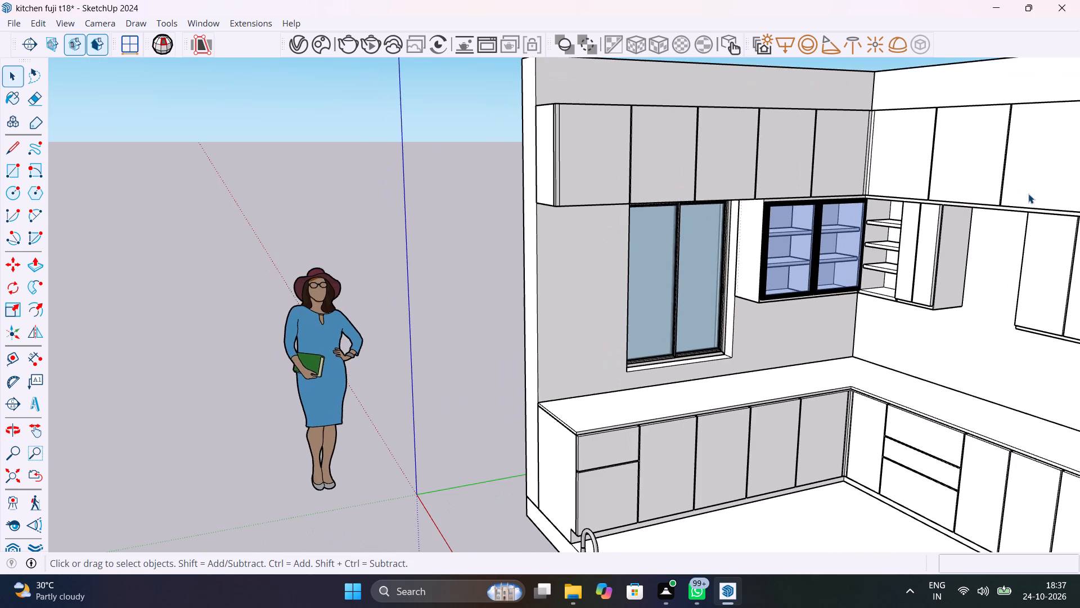